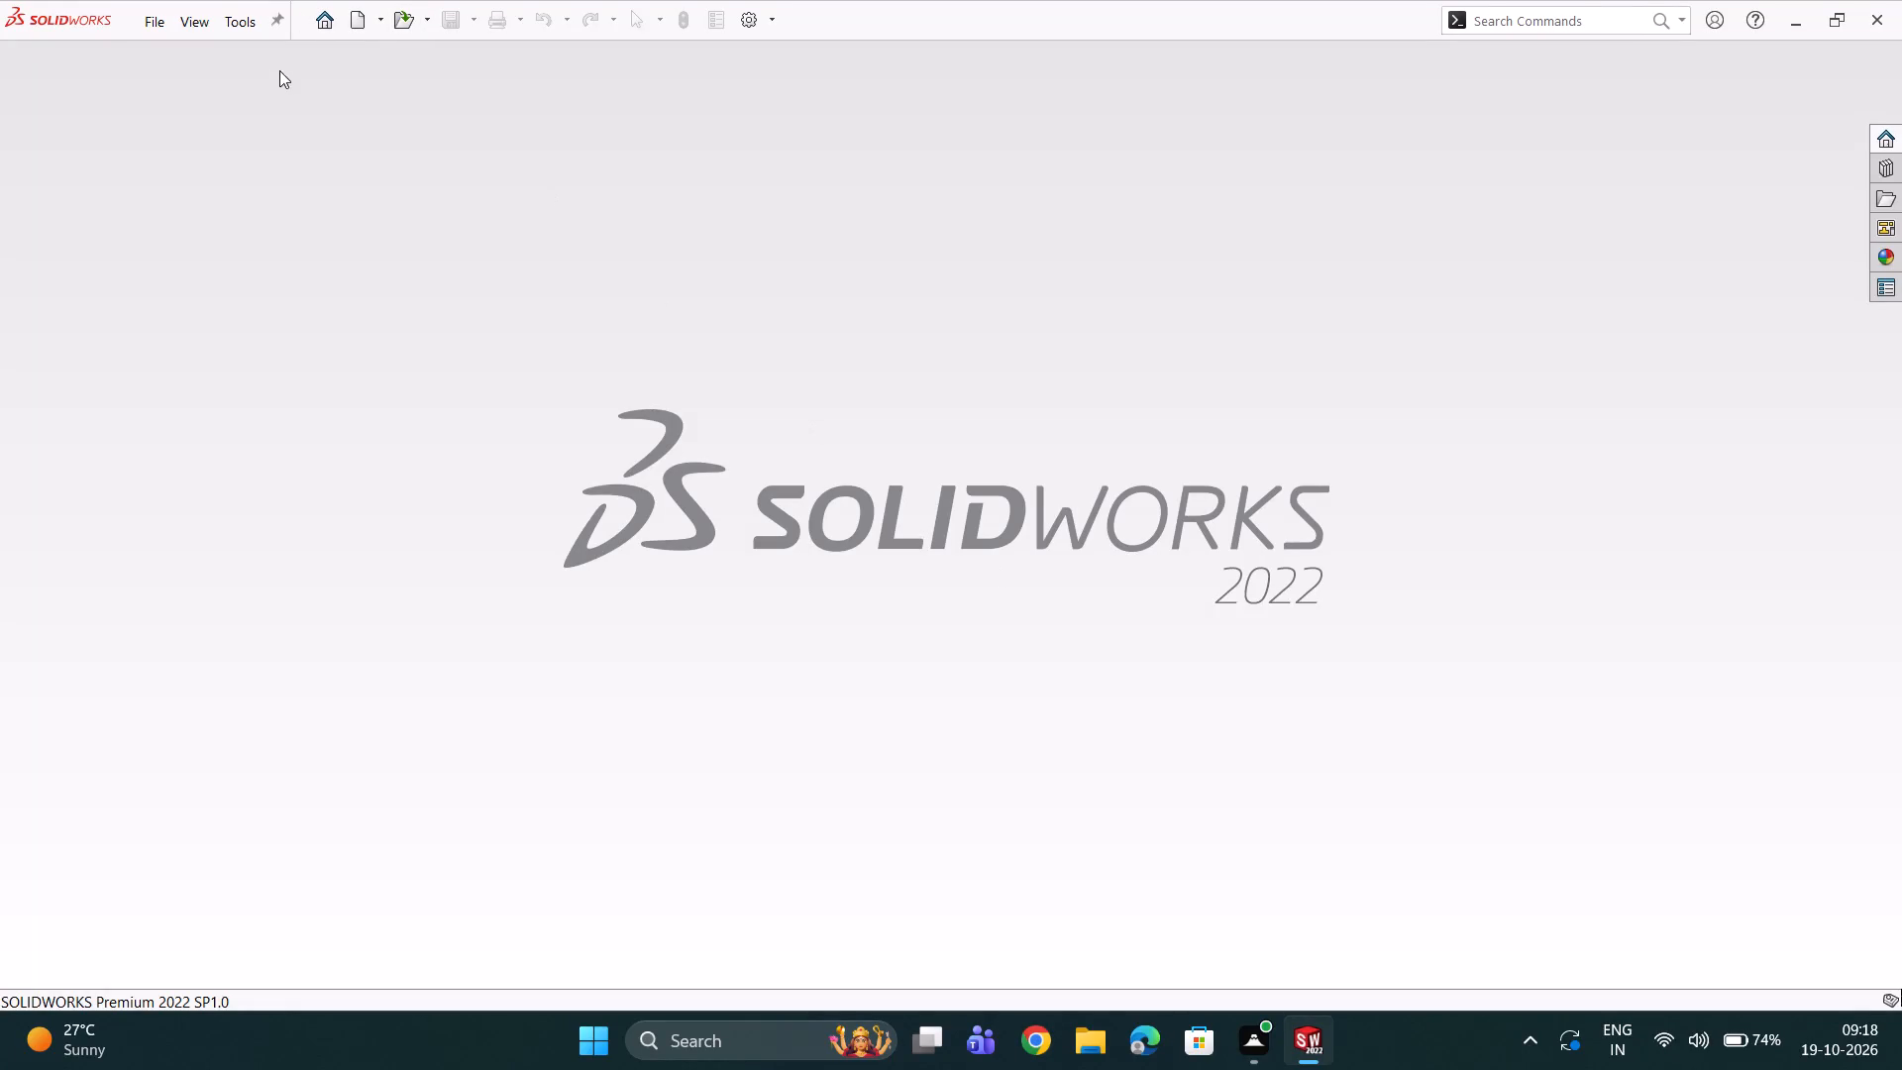
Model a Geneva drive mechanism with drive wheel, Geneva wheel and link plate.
Create a new part document.
{"action": "left_click", "coordinate": [347, 11]}
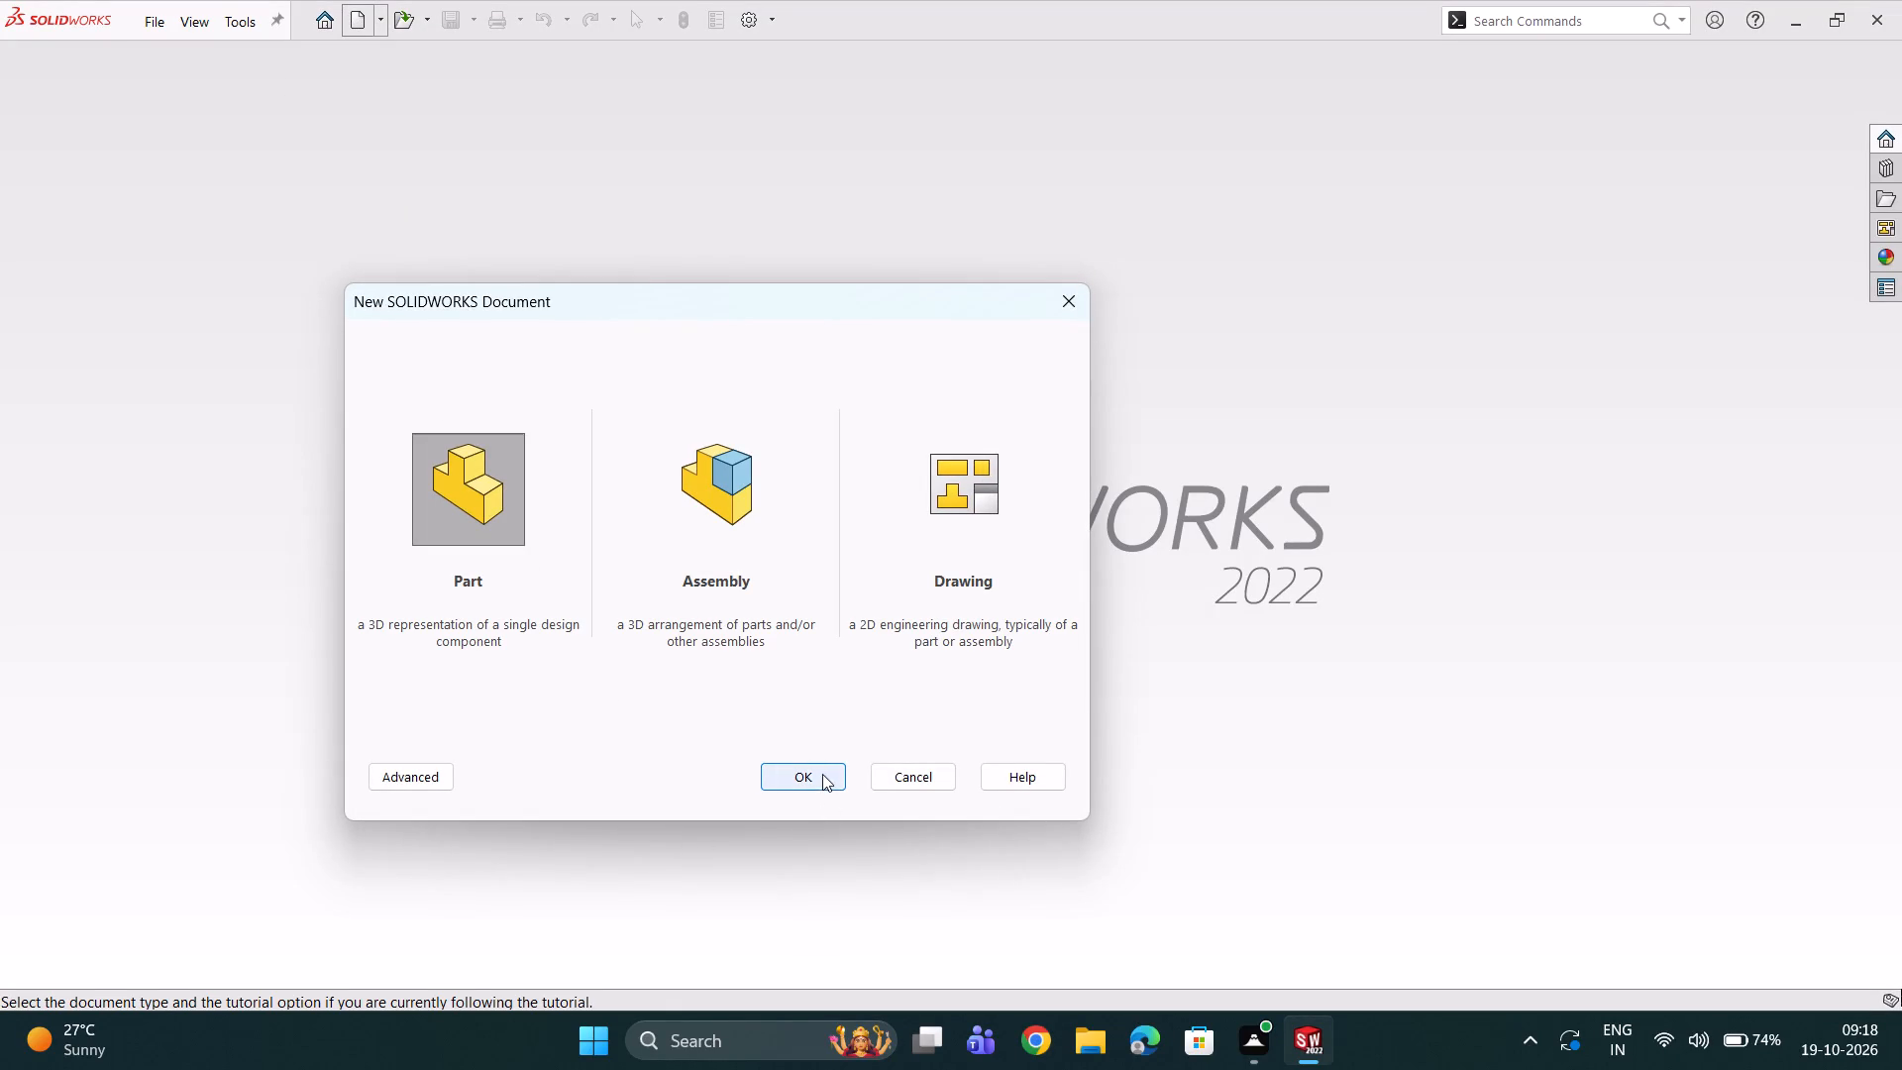
{"action": "left_click", "coordinate": [819, 777]}
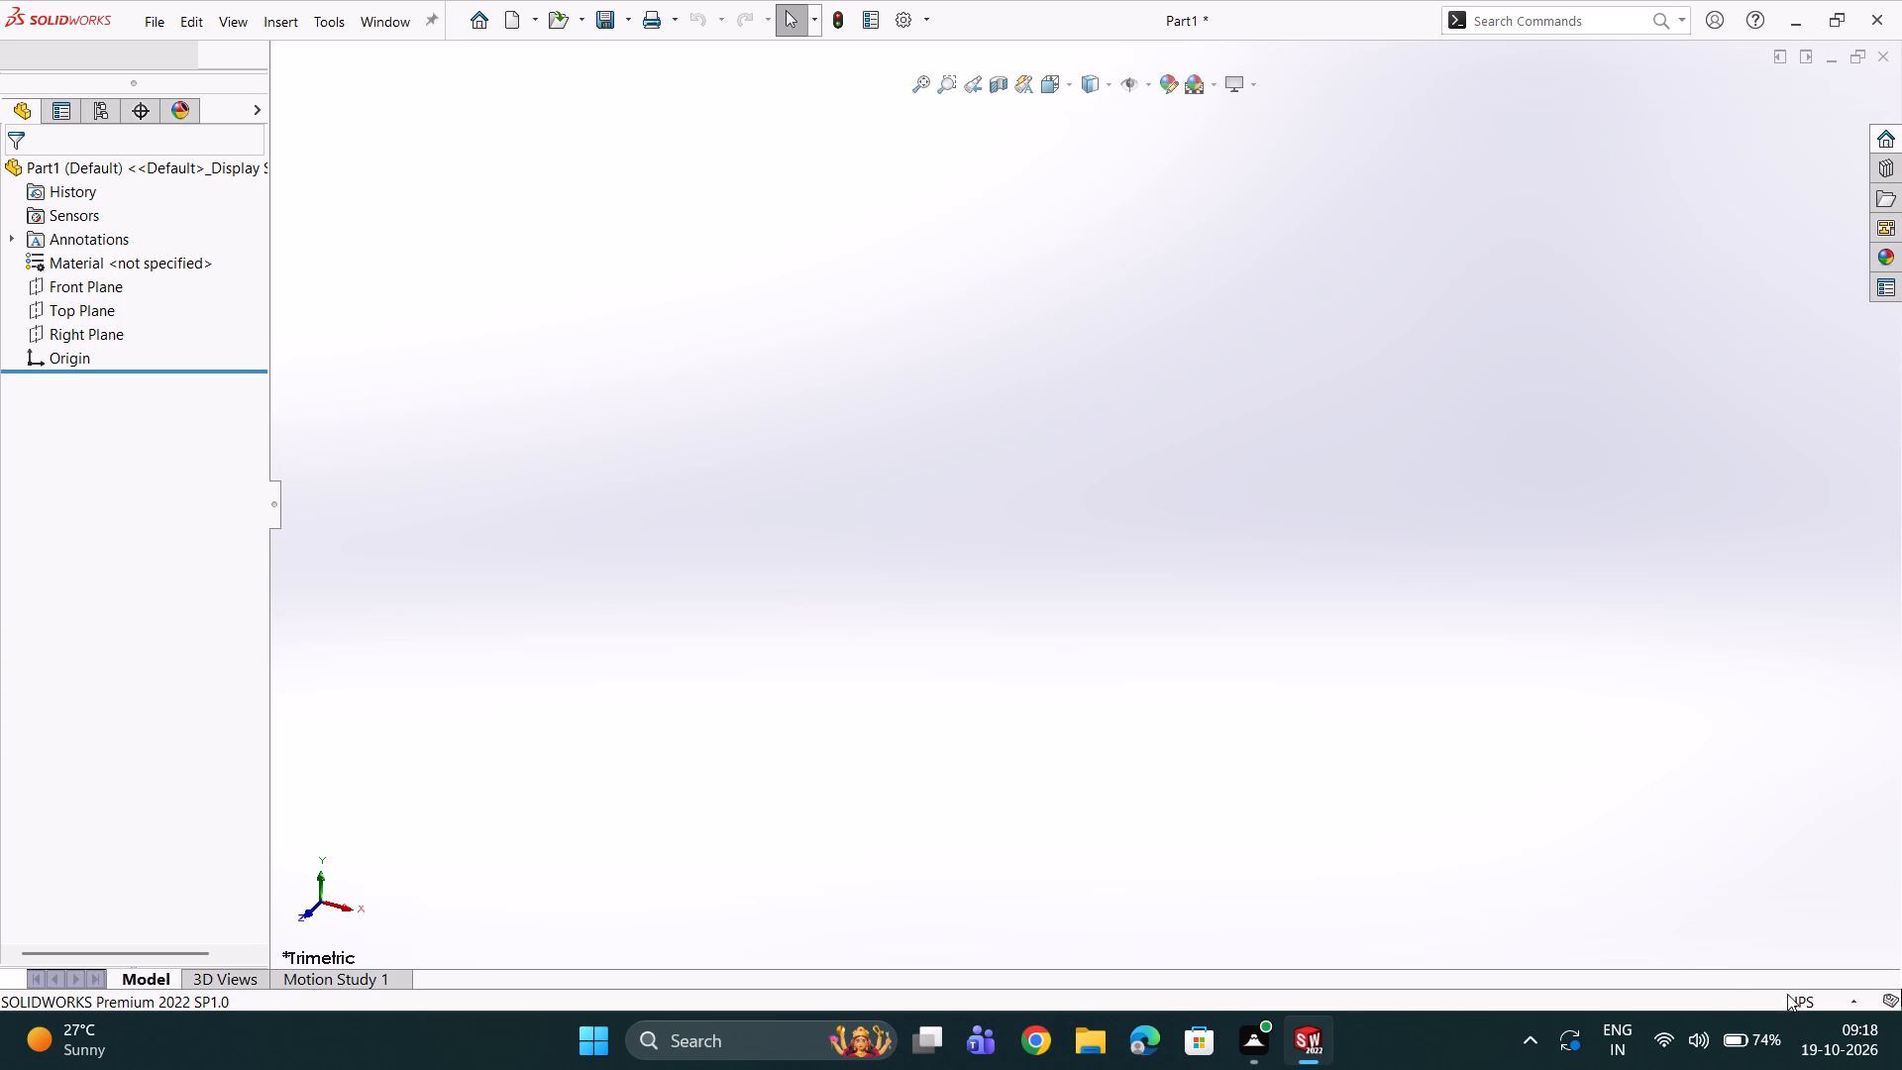
Set the document units to MMGS (millimeter, gram, second).
{"action": "double_click", "coordinate": [1814, 1000]}
{"action": "left_click", "coordinate": [1814, 1000]}
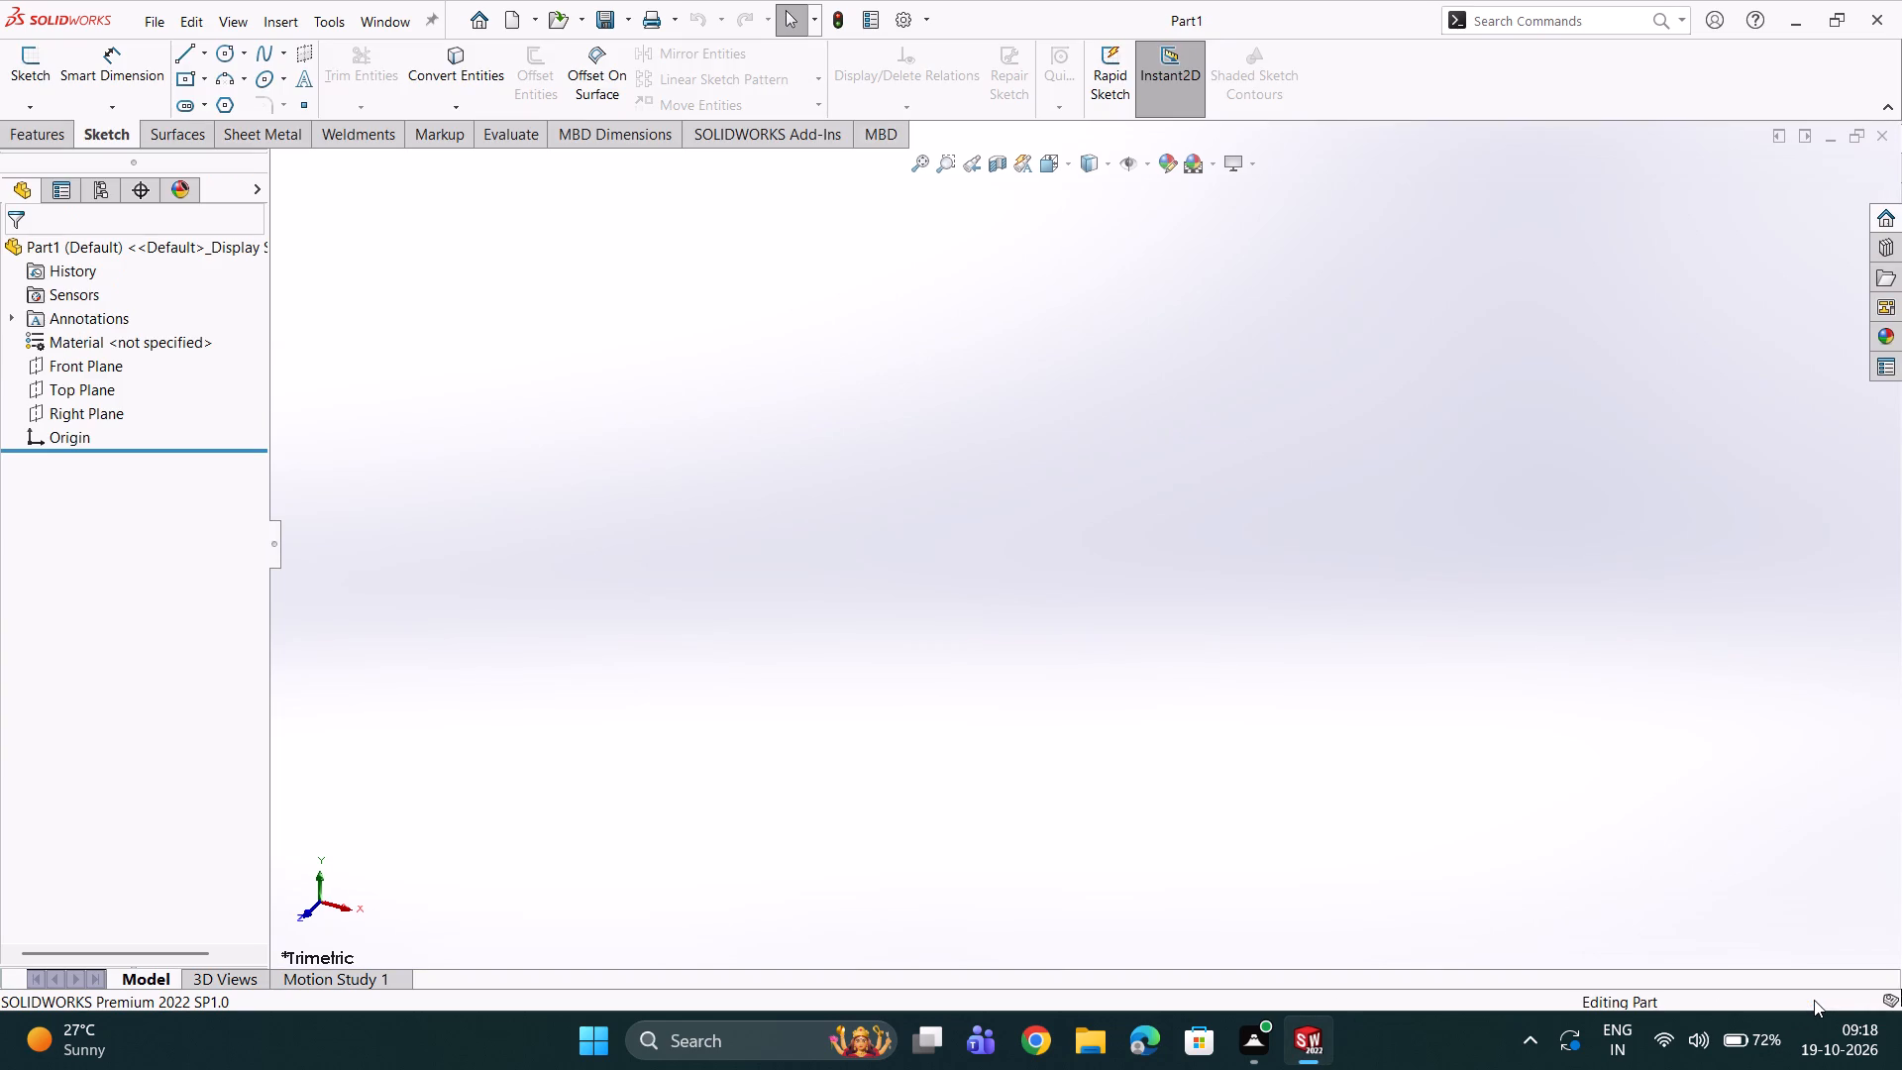
{"action": "left_click", "coordinate": [1778, 997]}
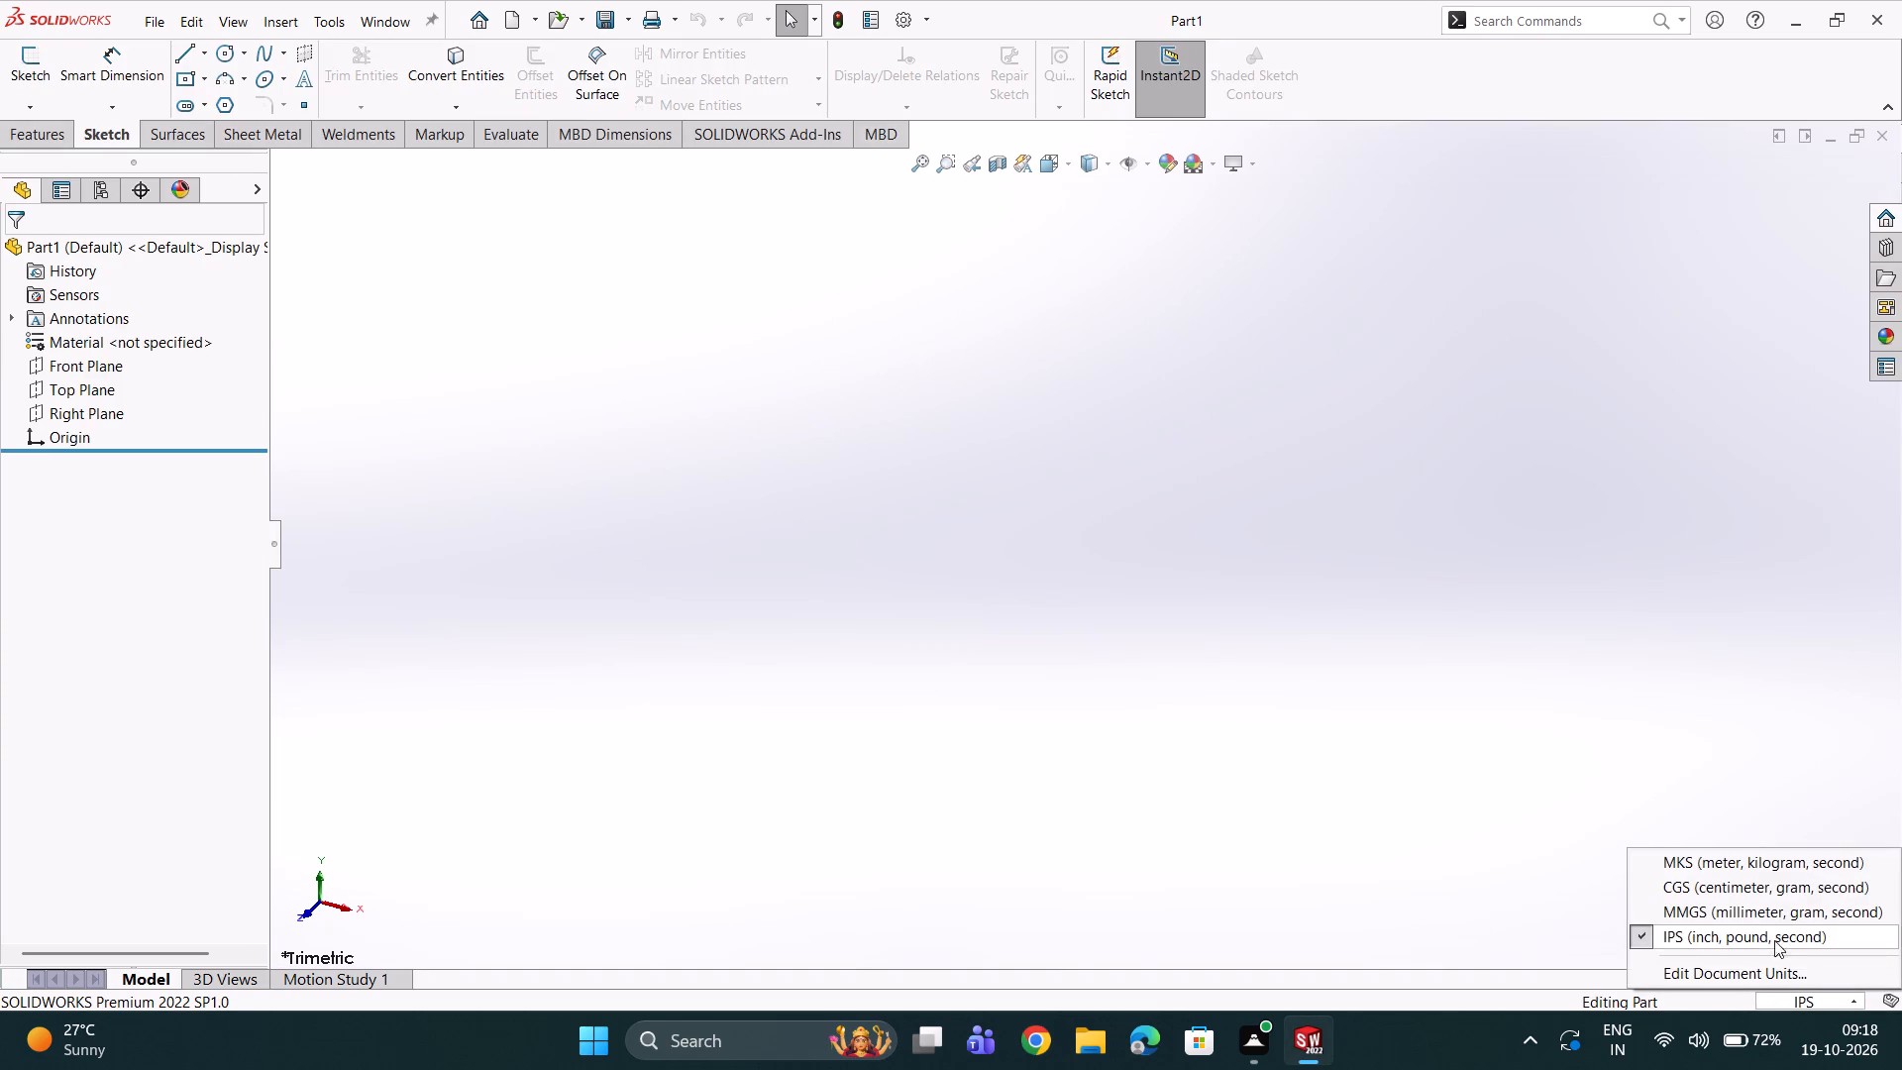
{"action": "left_click", "coordinate": [1772, 918]}
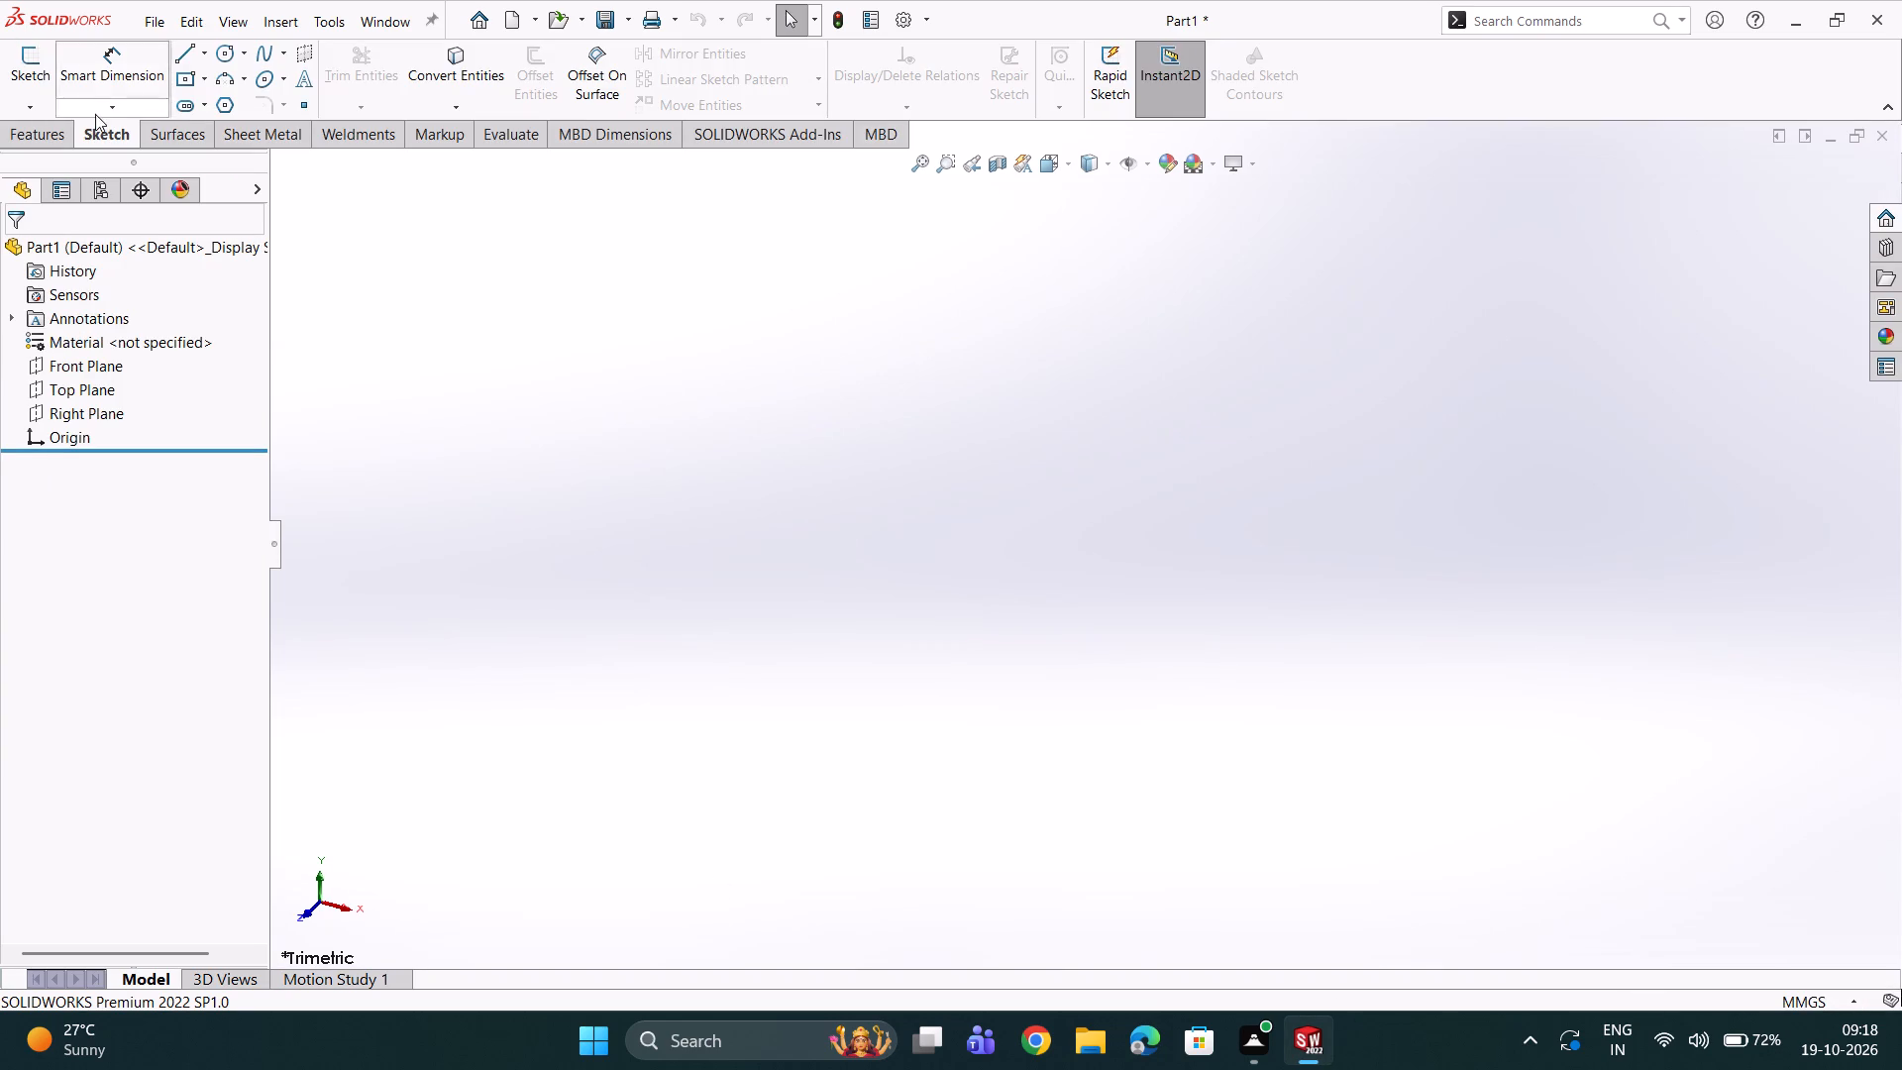
Sketch two concentric circles on the Front Plane, centred on the origin, with radii of about 81 mm and 49 mm.
{"action": "left_click", "coordinate": [67, 358]}
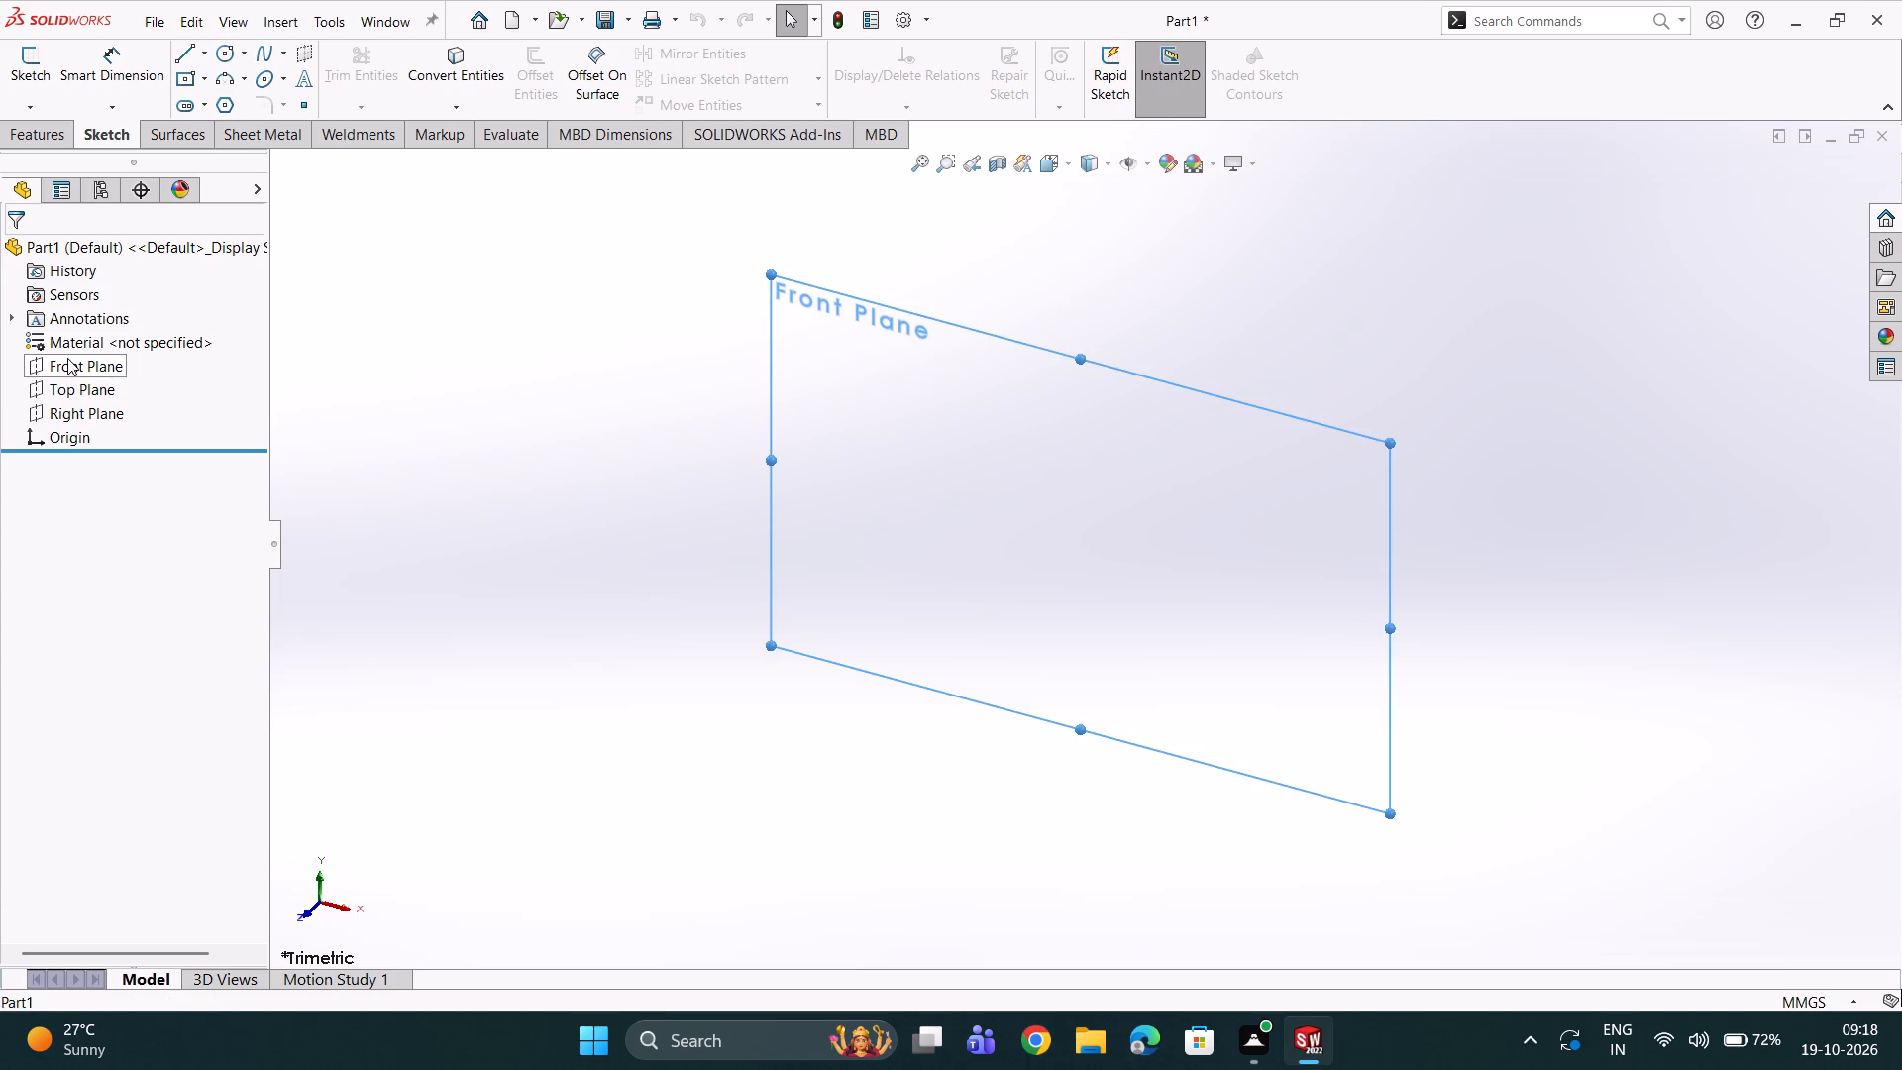
{"action": "double_click", "coordinate": [26, 71]}
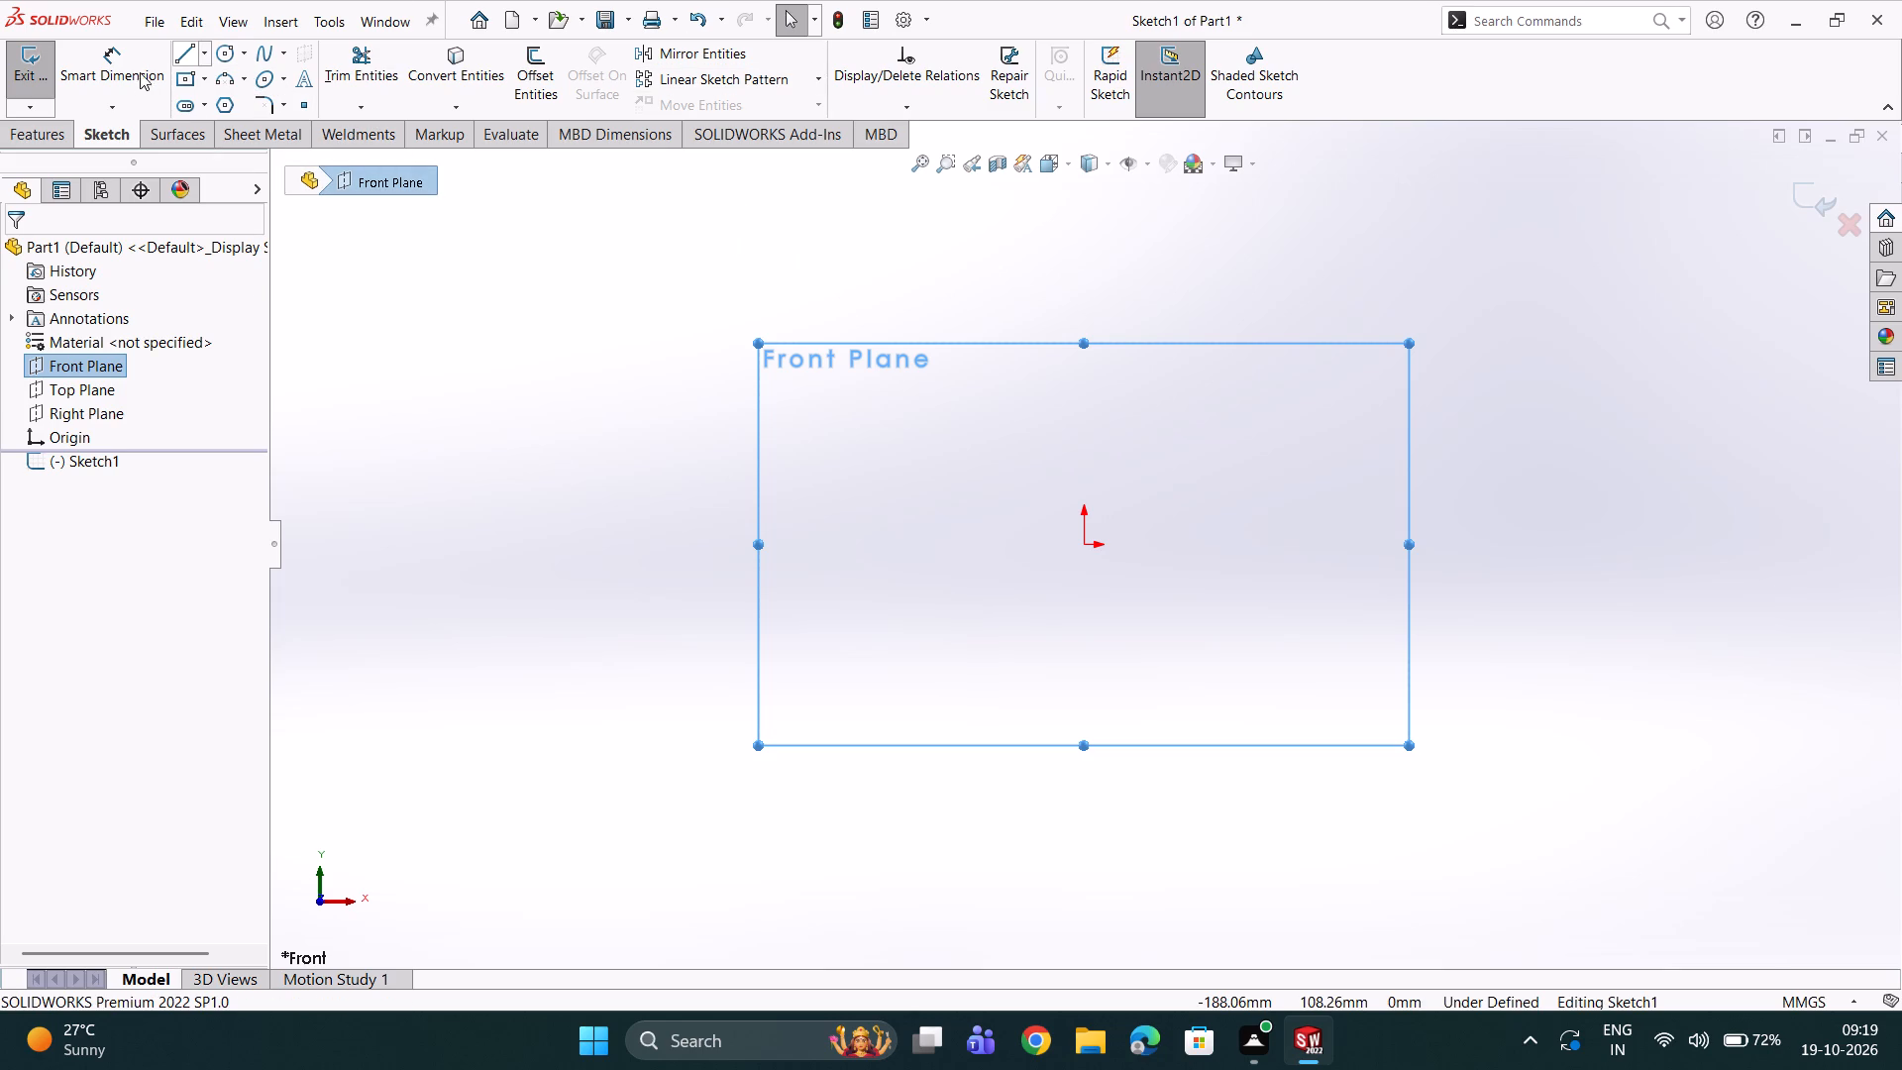
{"action": "left_click", "coordinate": [222, 48]}
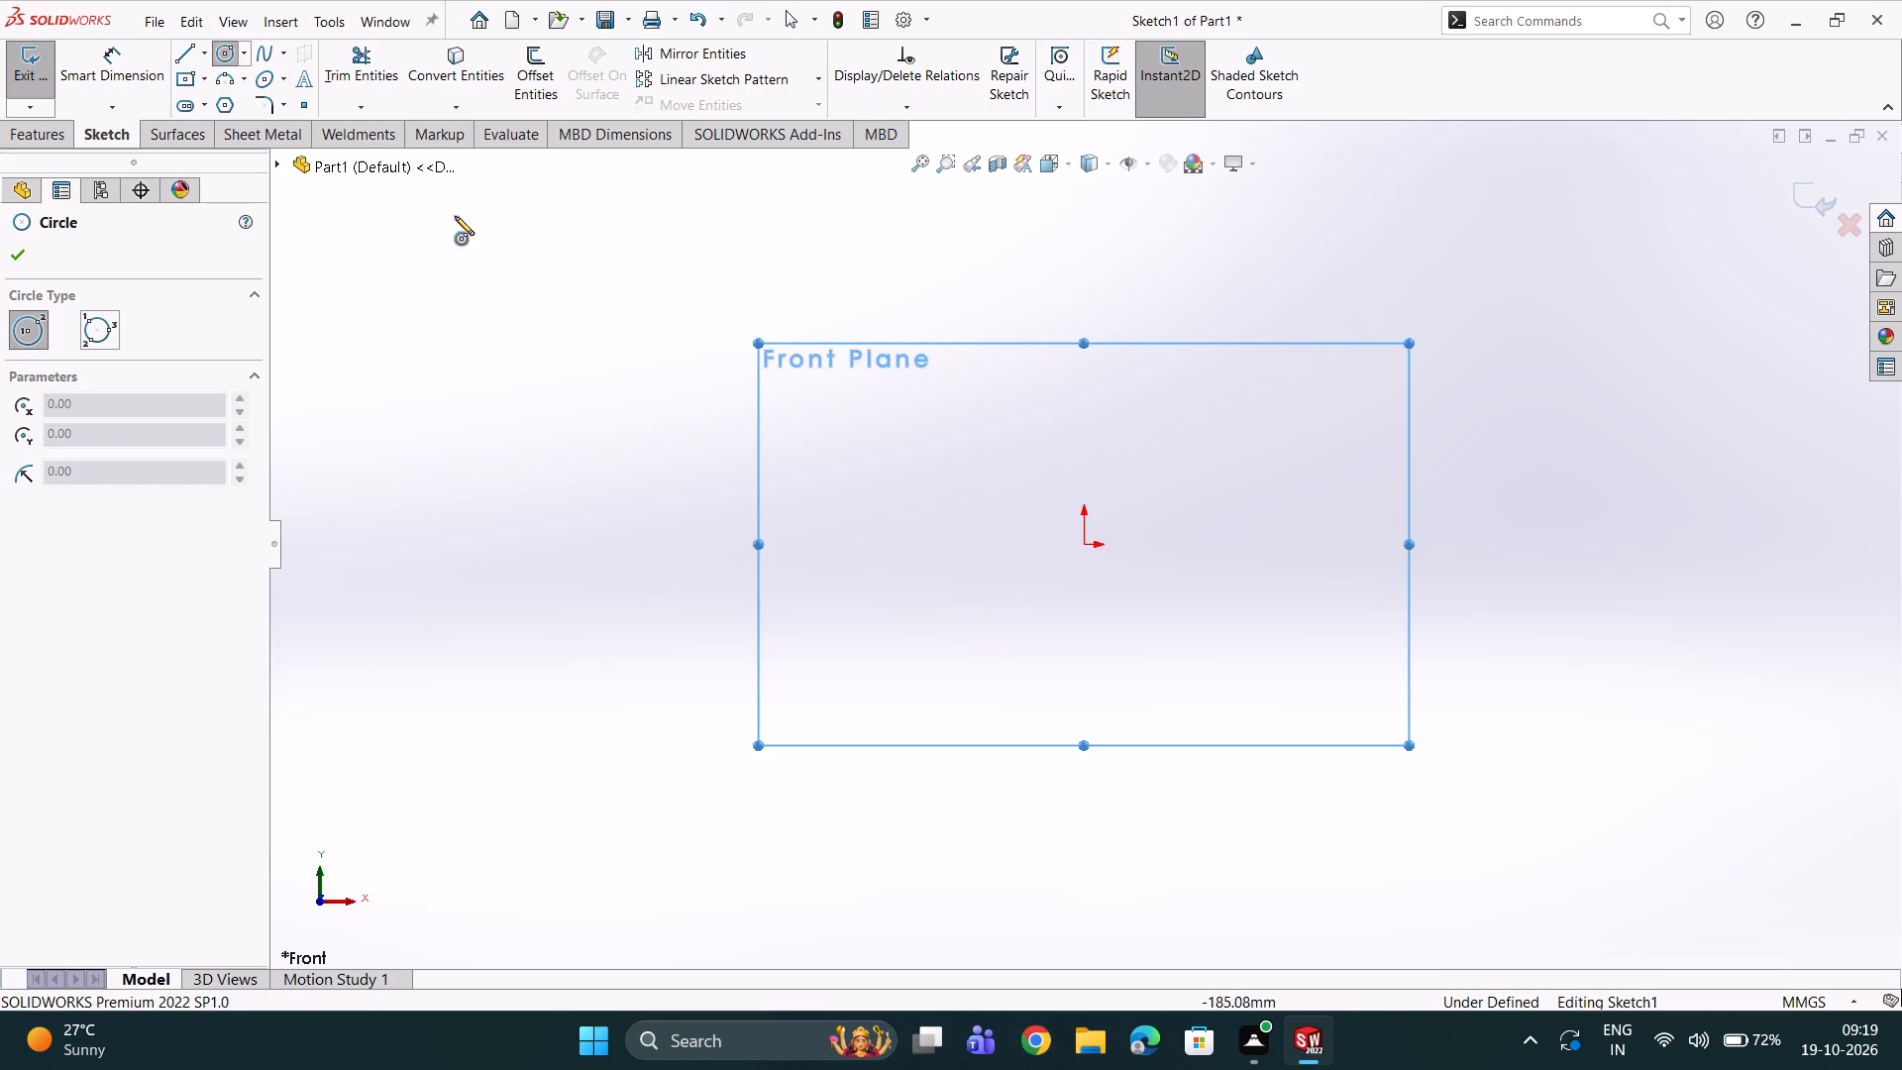
{"action": "left_click", "coordinate": [1082, 542]}
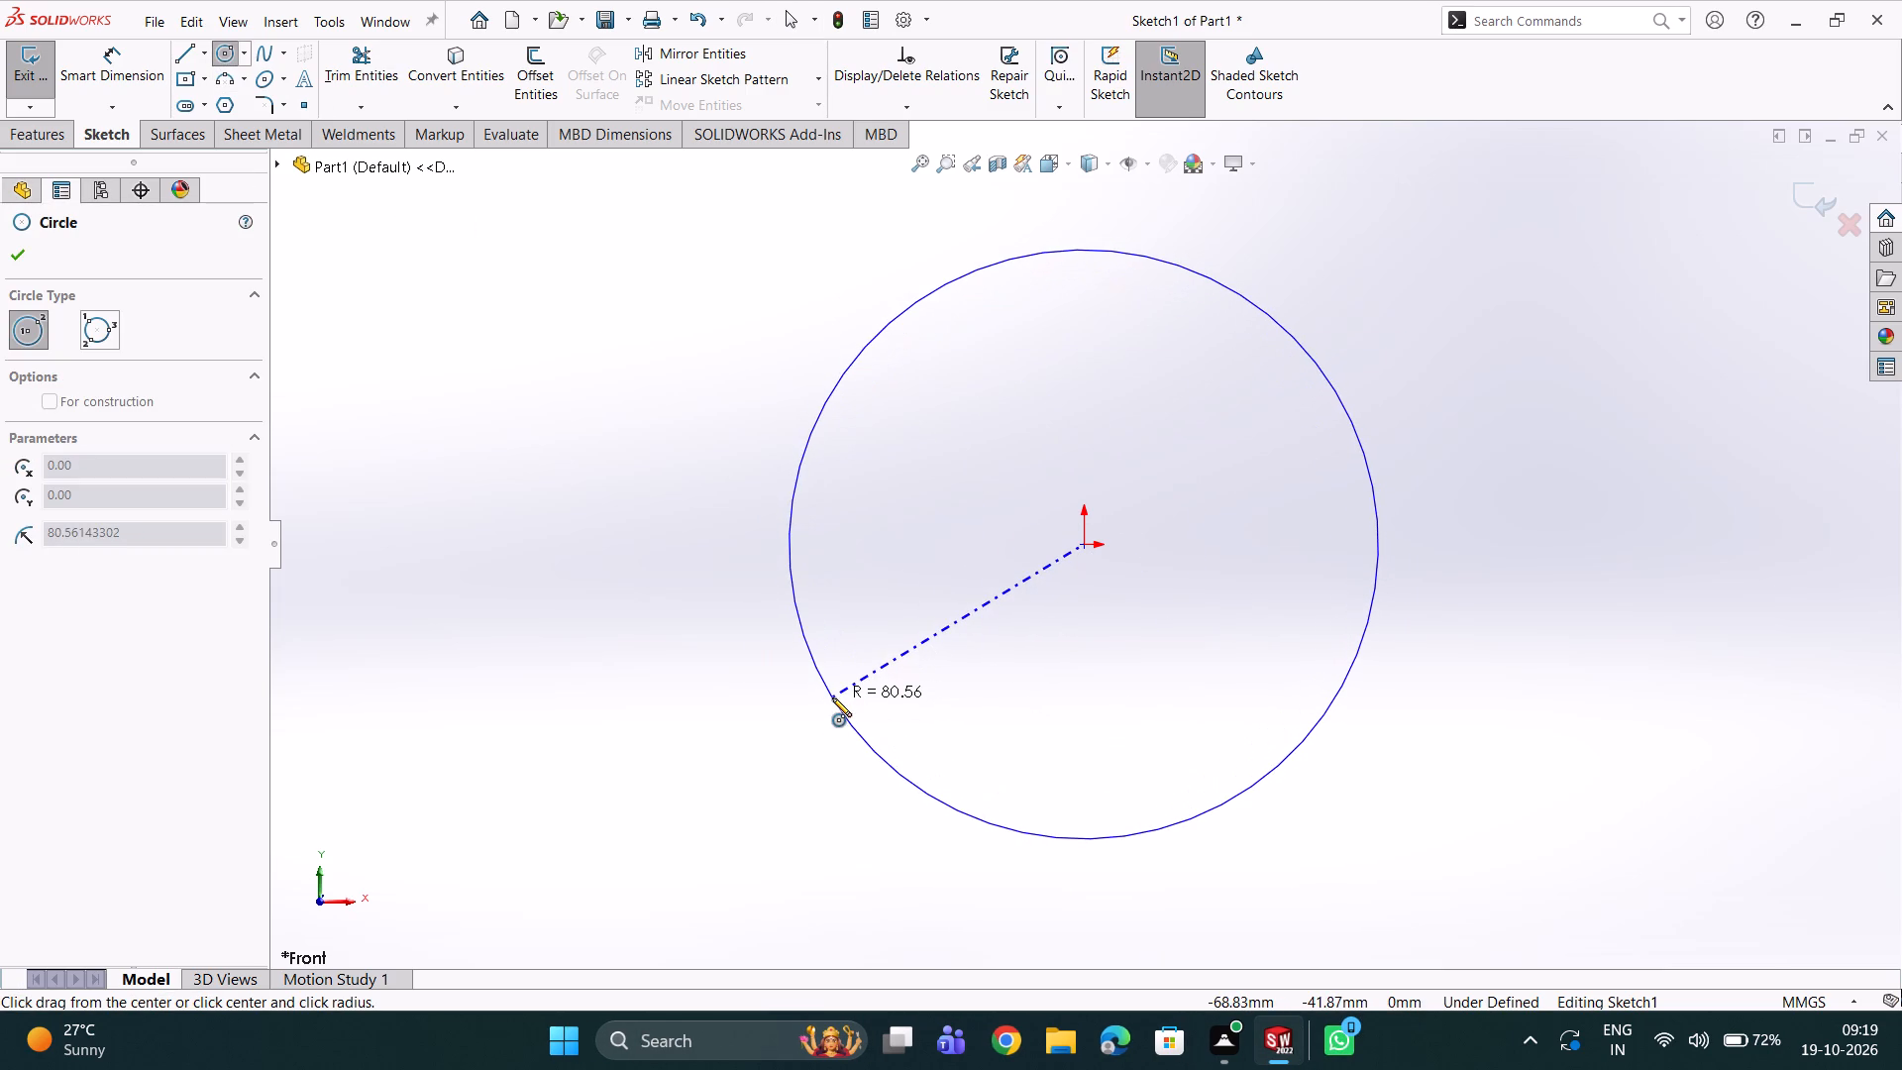
{"action": "left_click", "coordinate": [831, 696]}
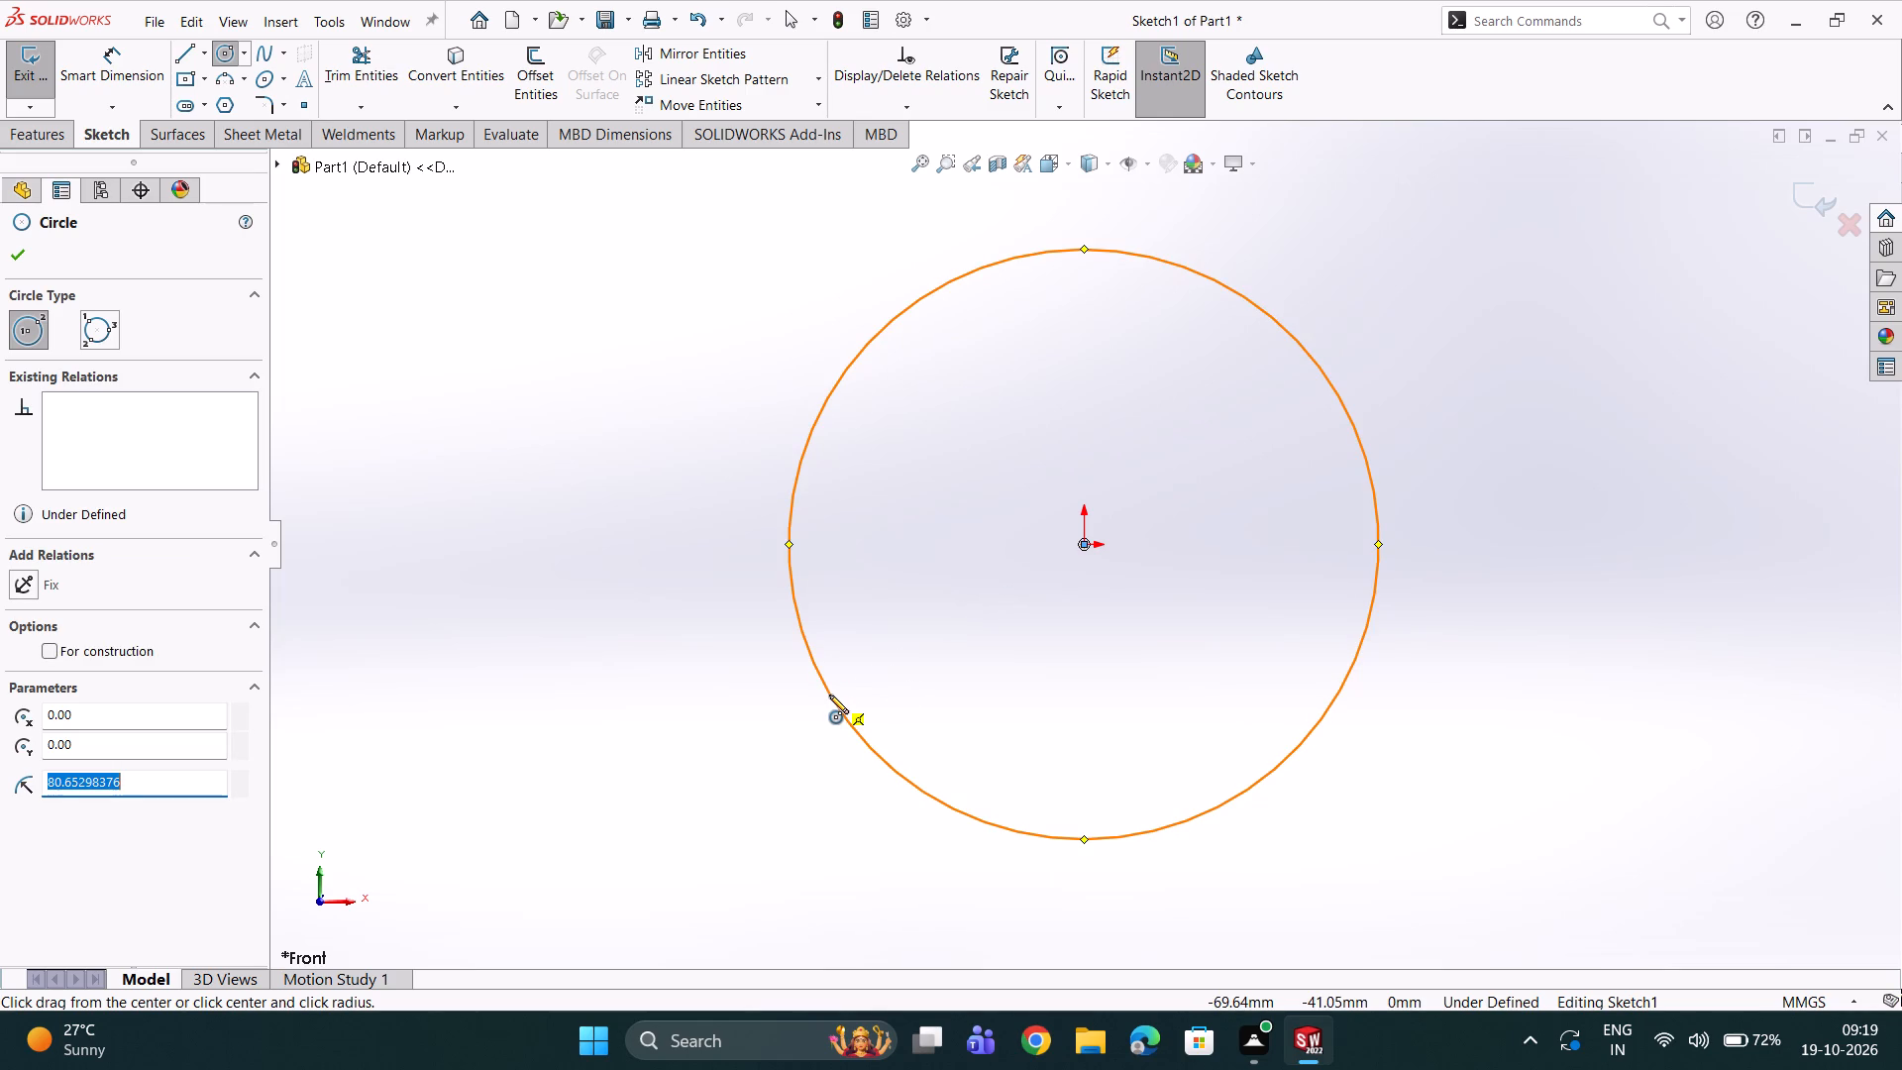
{"action": "left_click", "coordinate": [1083, 545]}
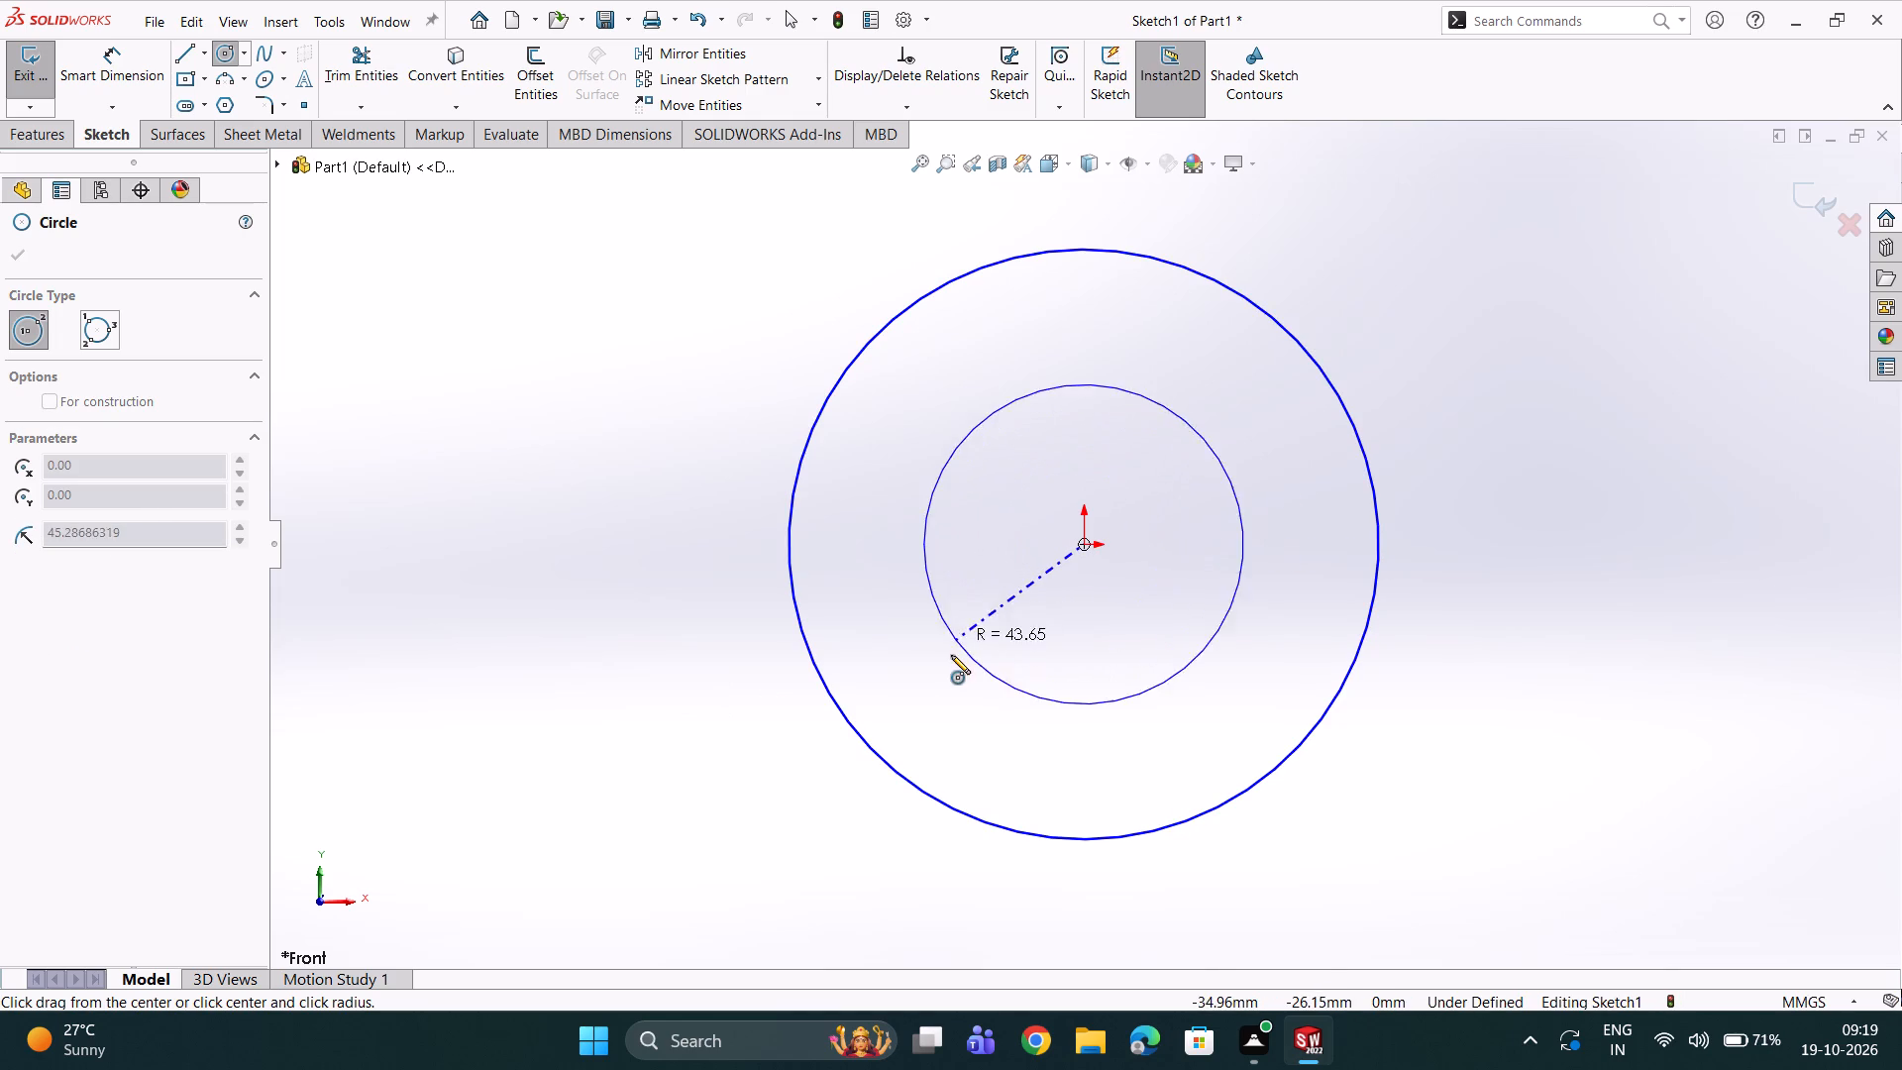
{"action": "left_click", "coordinate": [949, 664]}
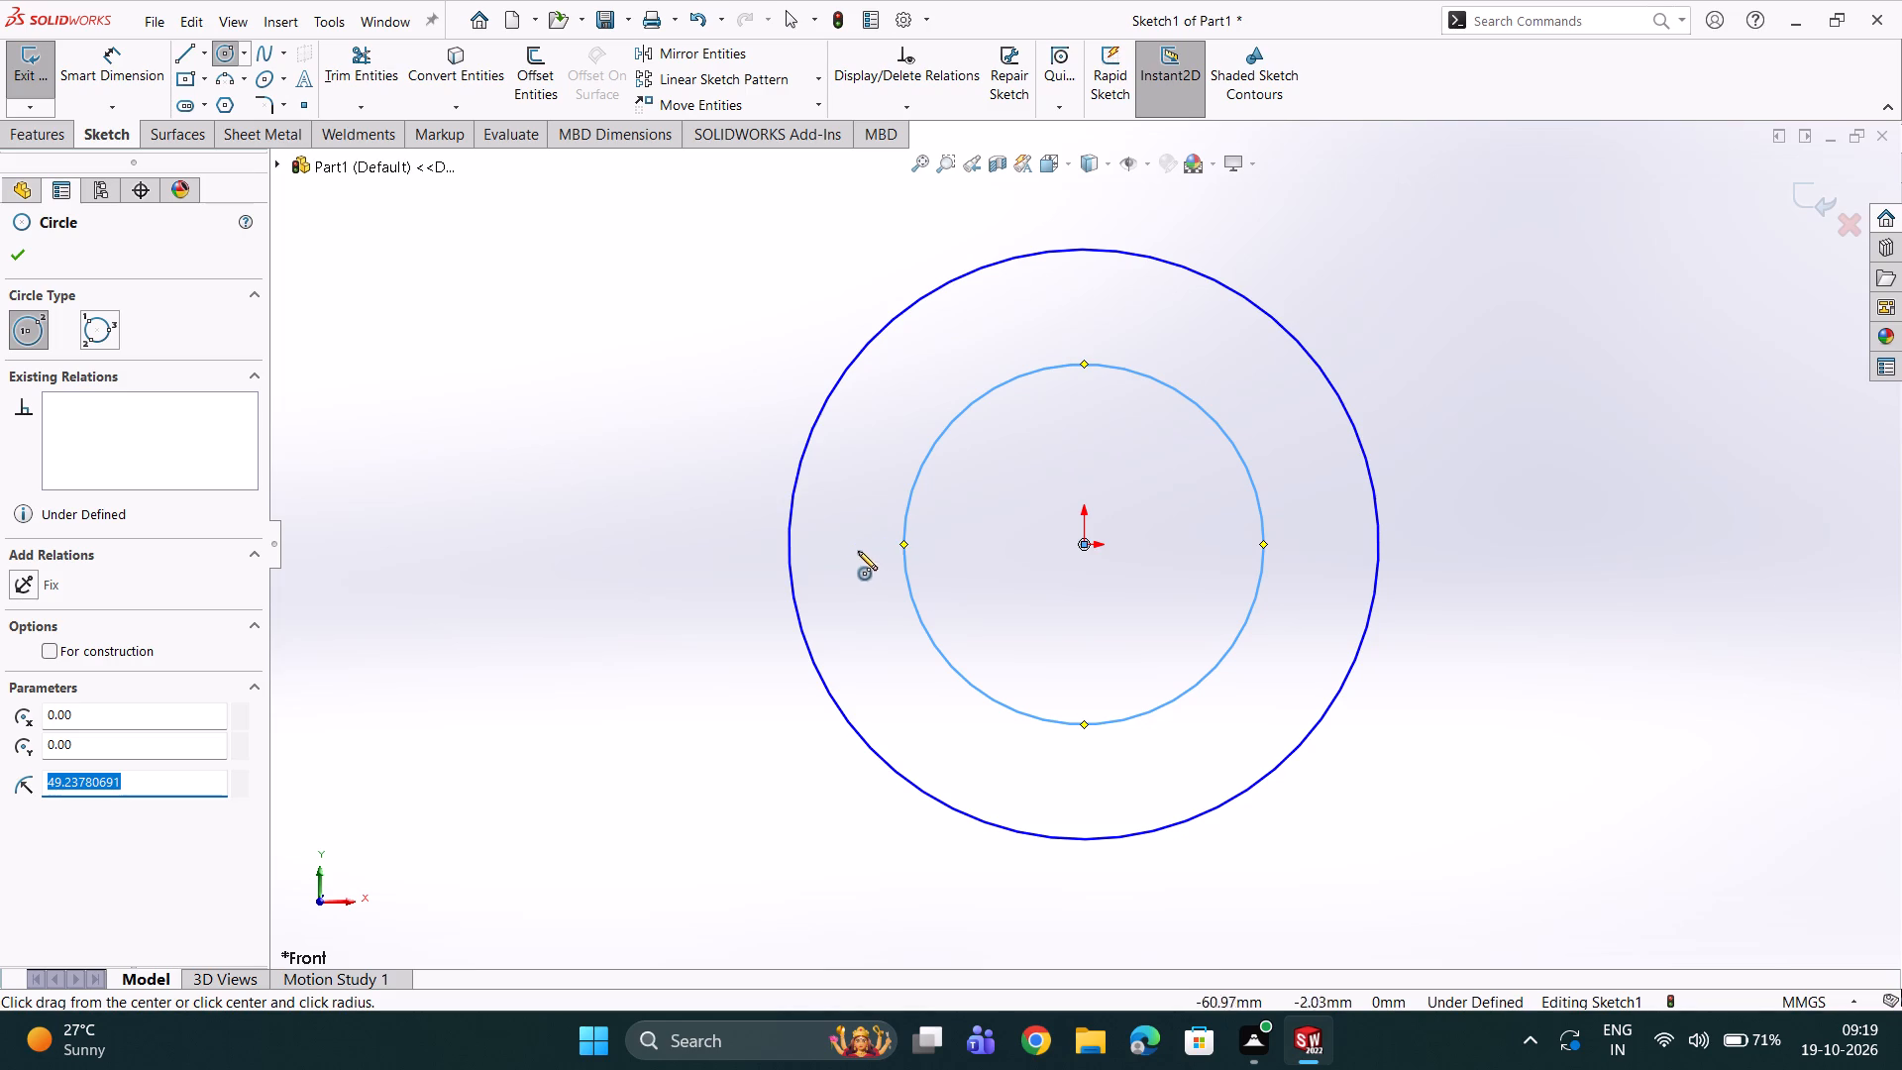
Sketch a small circle of about 9 mm radius between the two circles, level with the origin at about X -66 mm.
{"action": "left_click", "coordinate": [842, 544]}
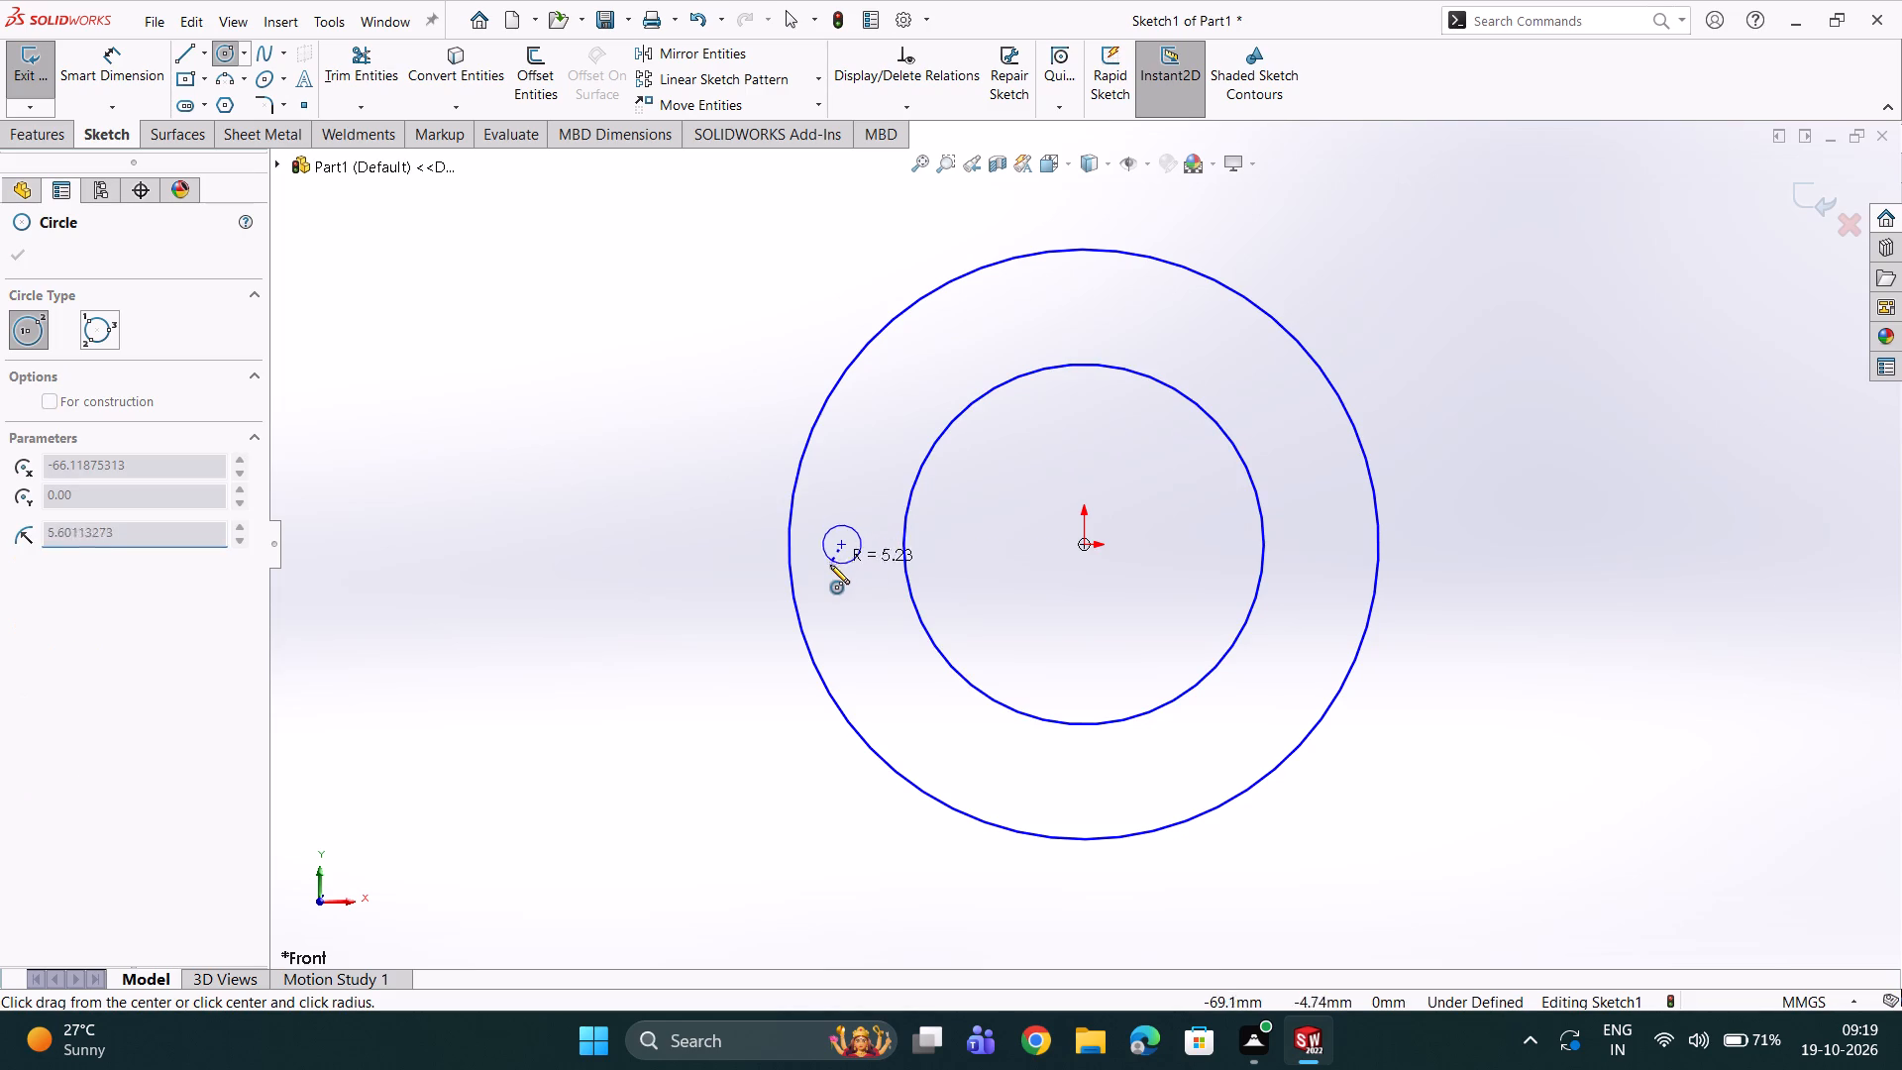
{"action": "double_click", "coordinate": [828, 574]}
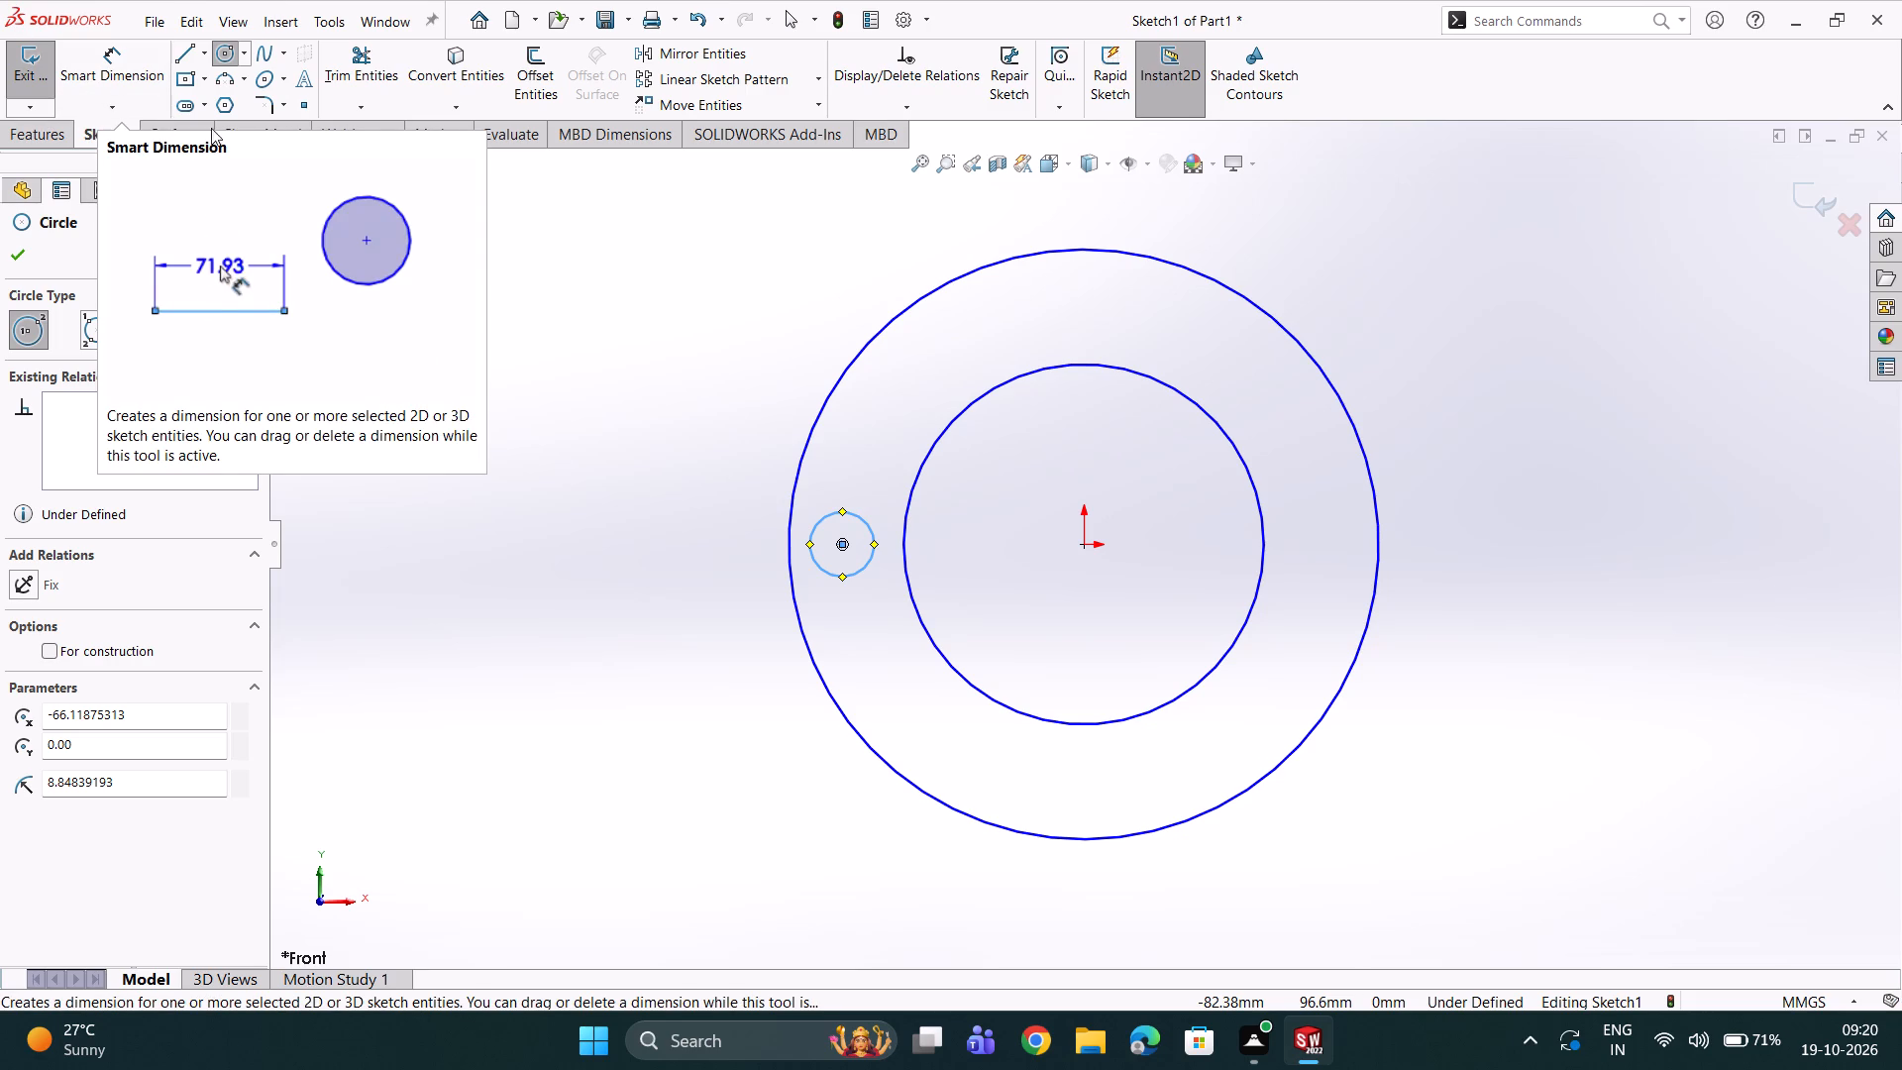
Dimension the outer circle's diameter at 95 mm.
{"action": "left_click", "coordinate": [103, 69]}
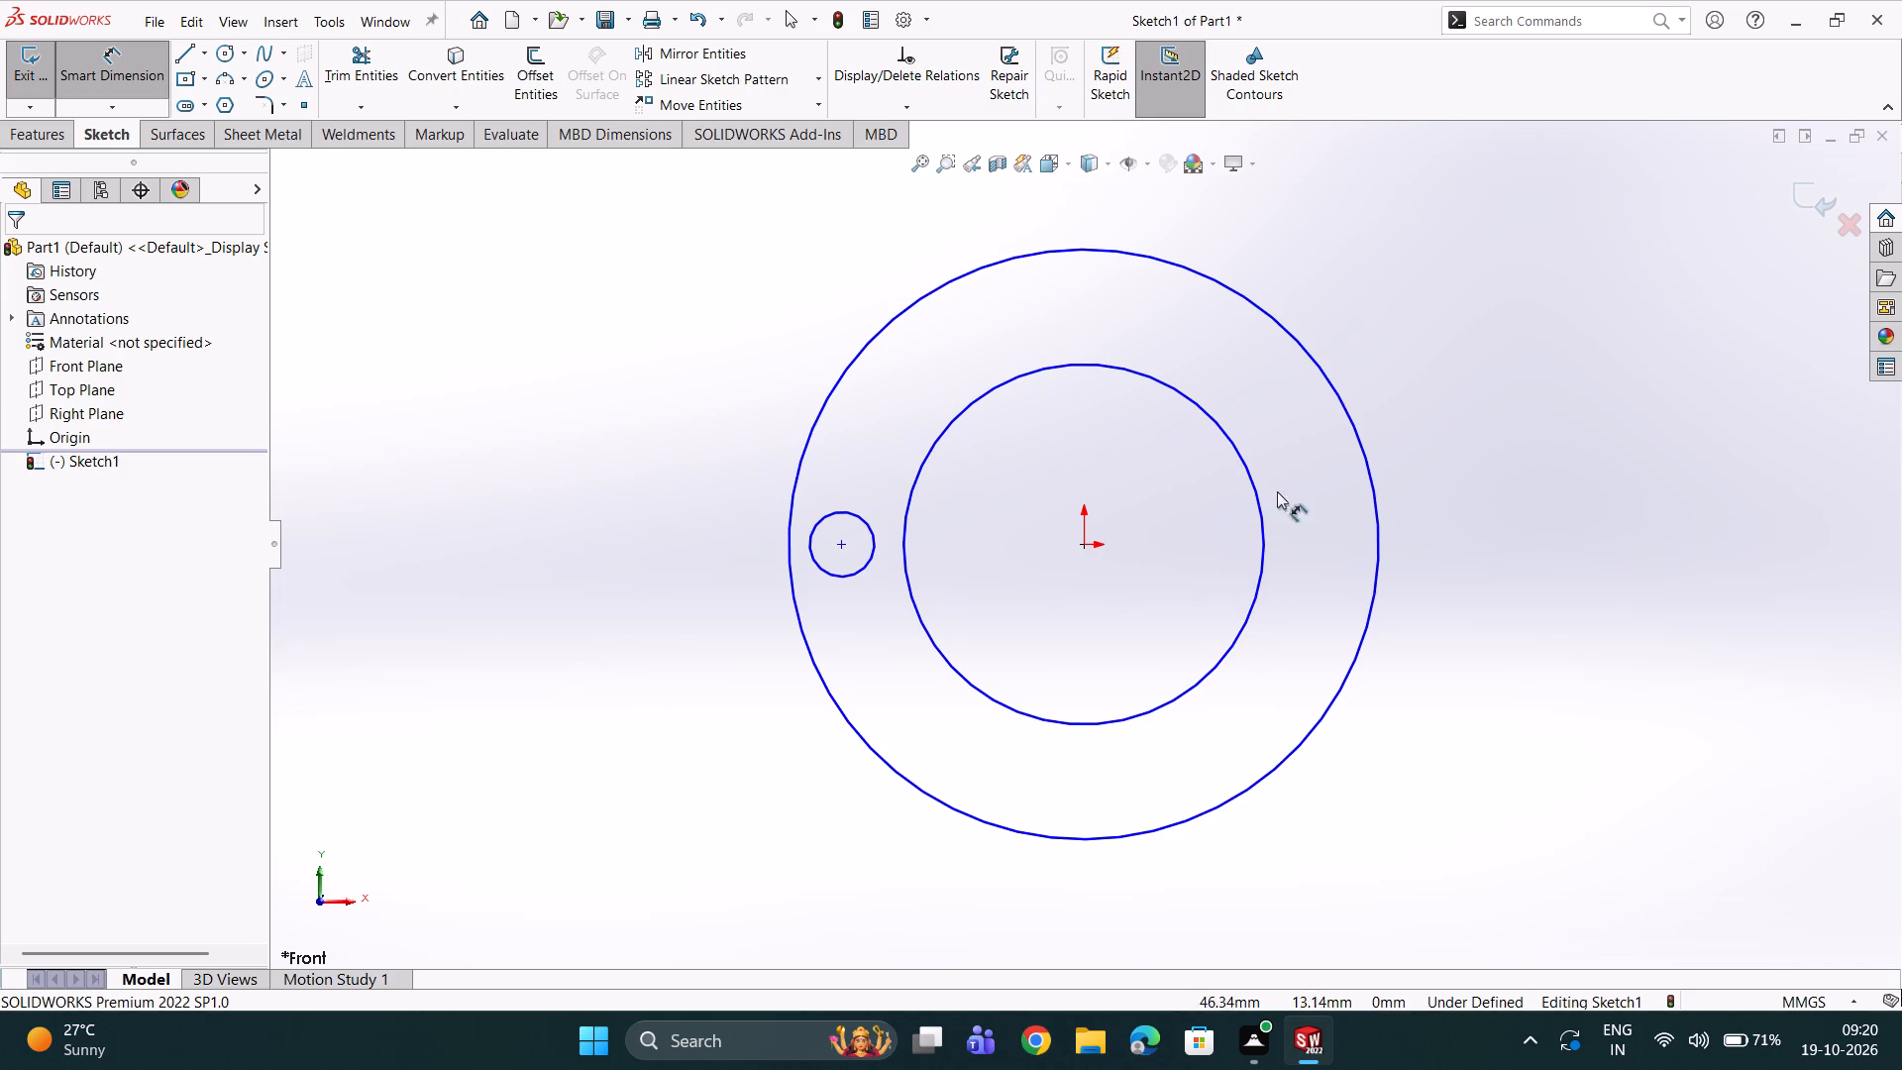
{"action": "left_click", "coordinate": [1380, 509]}
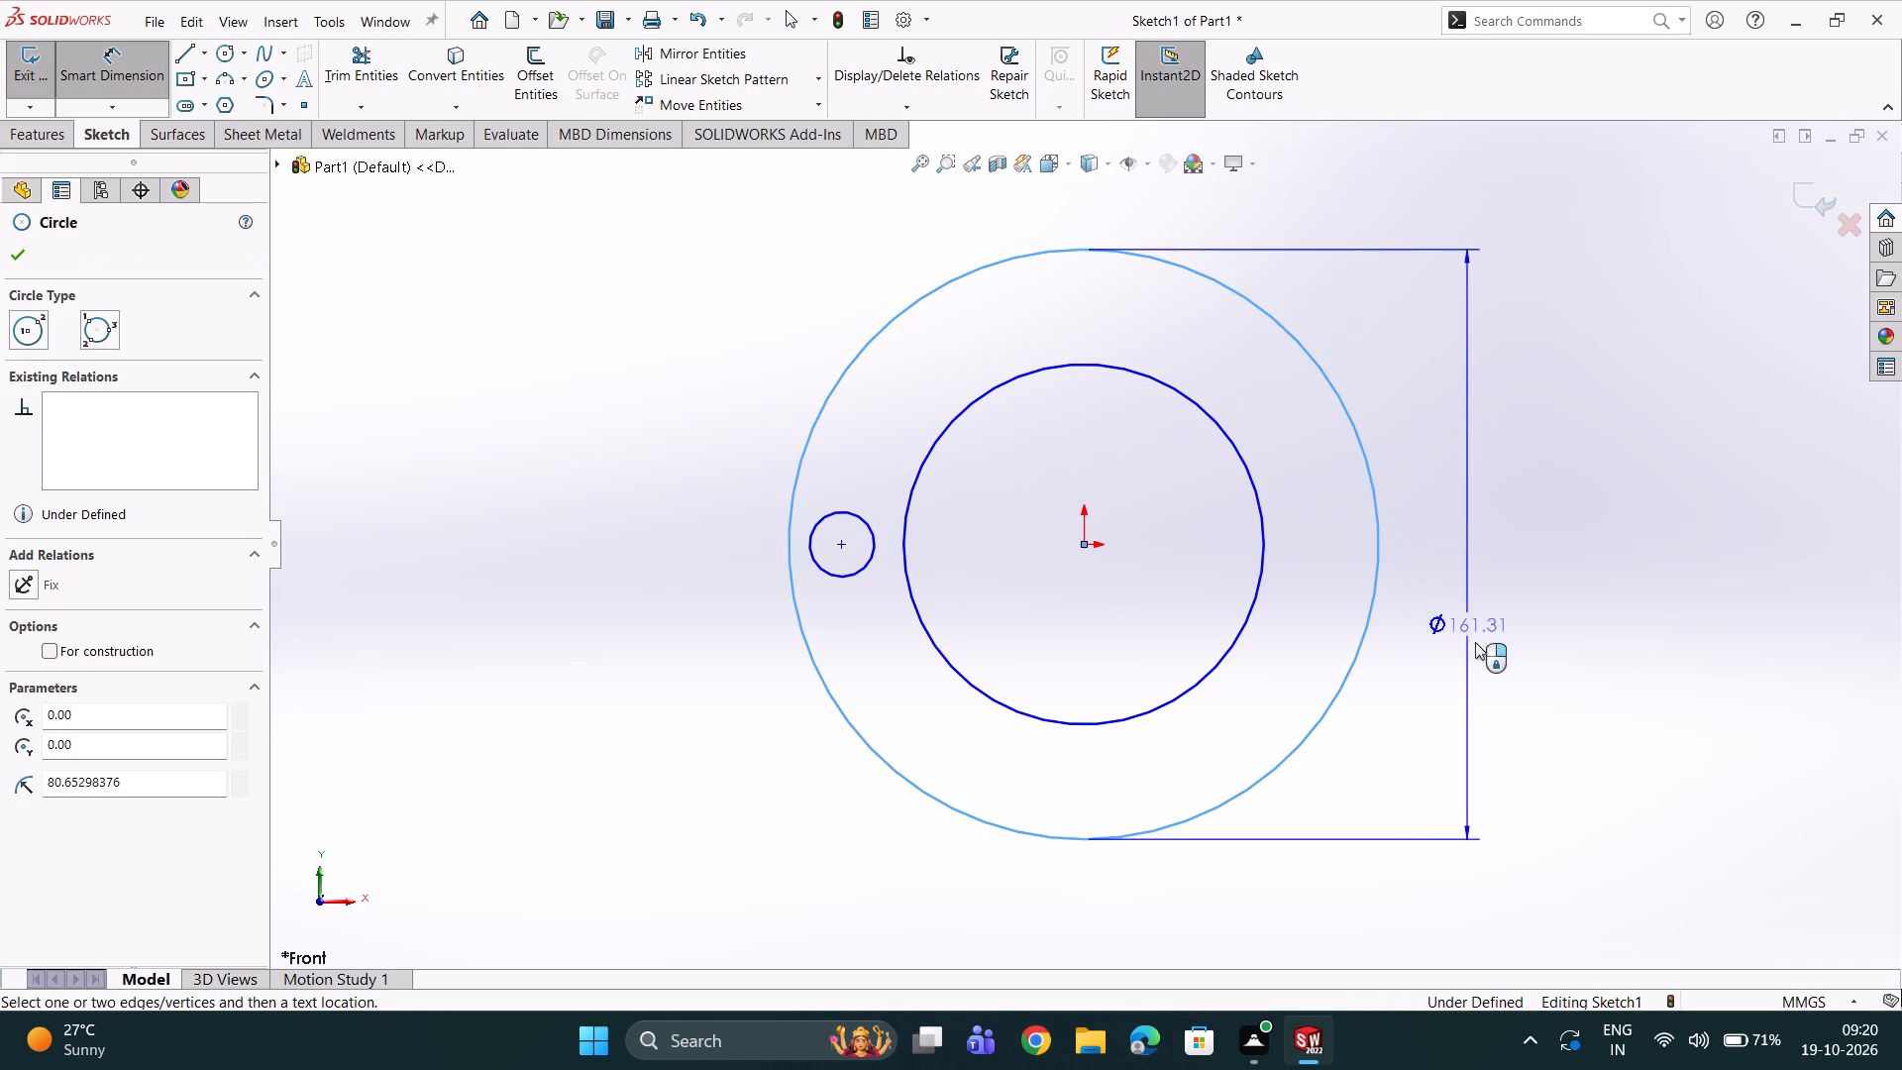
{"action": "left_click", "coordinate": [1480, 529]}
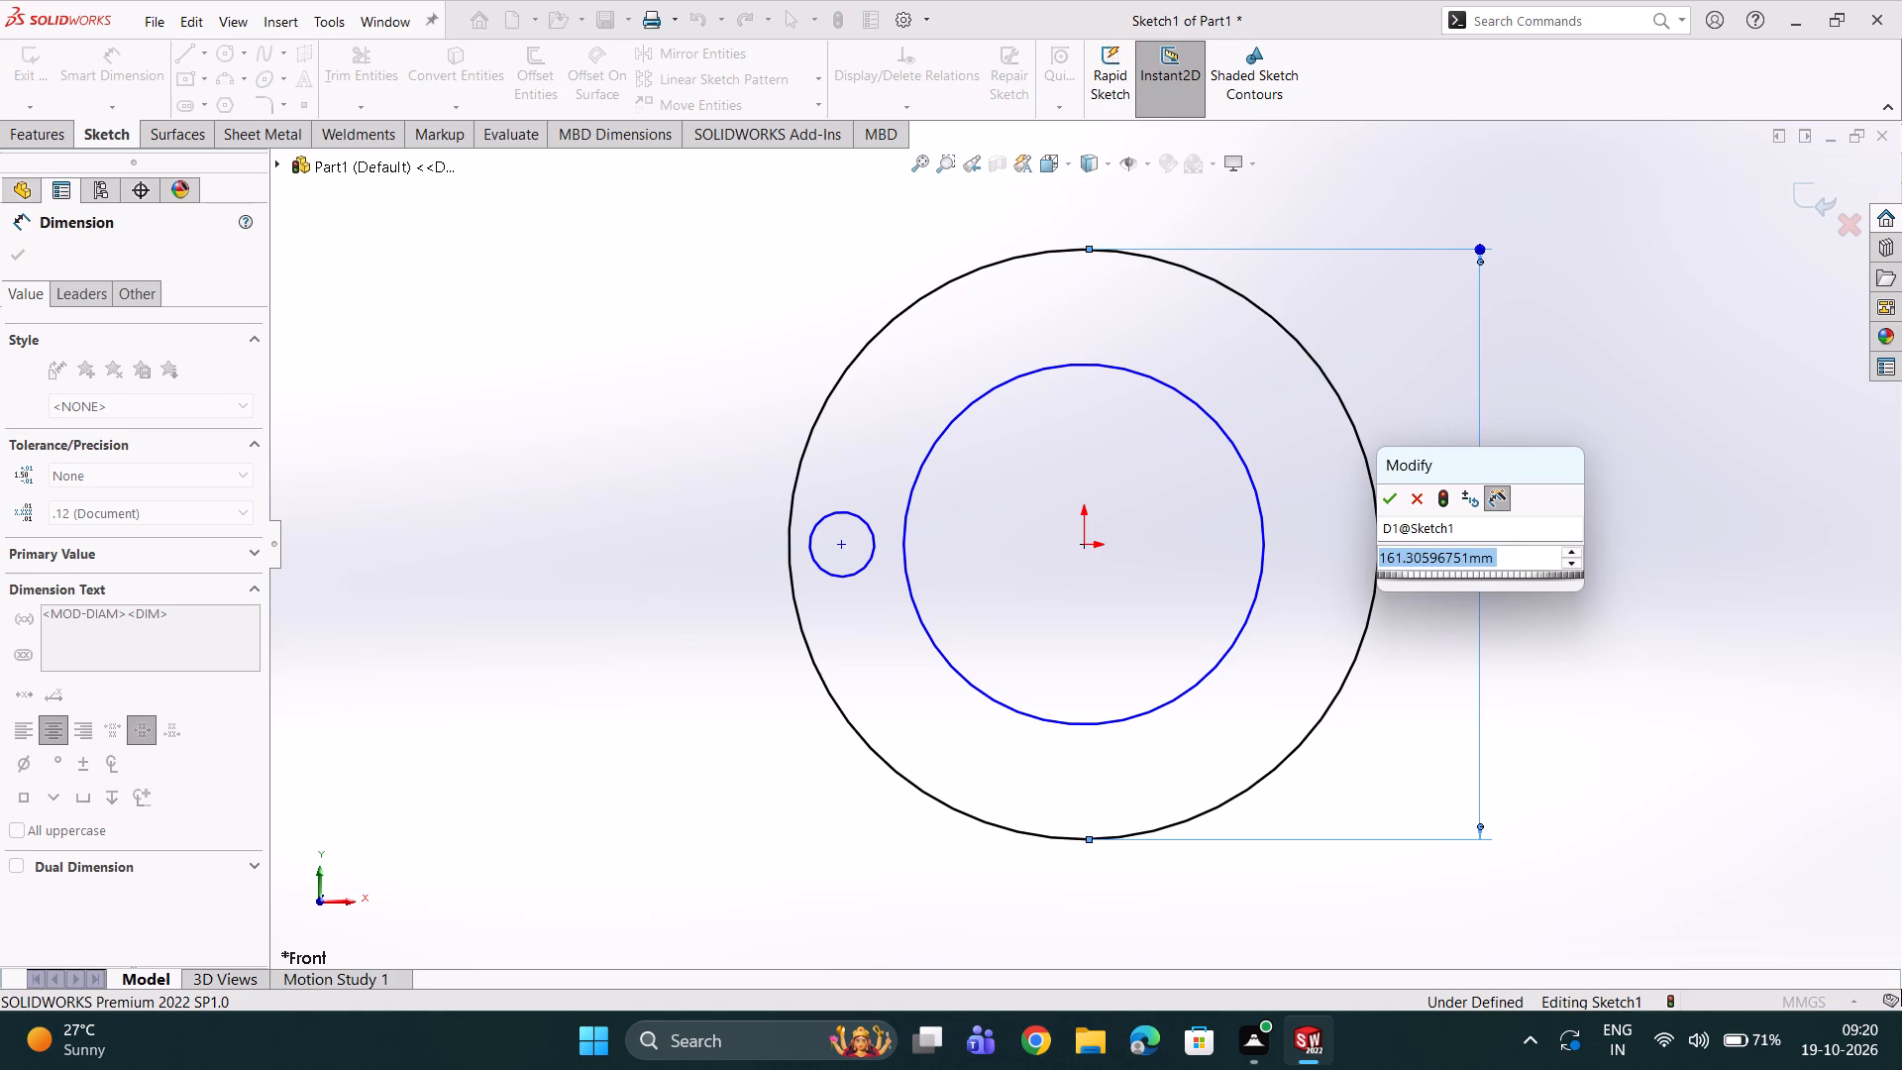
{"action": "type", "text": "47"}
{"action": "type", "text": ".5"}
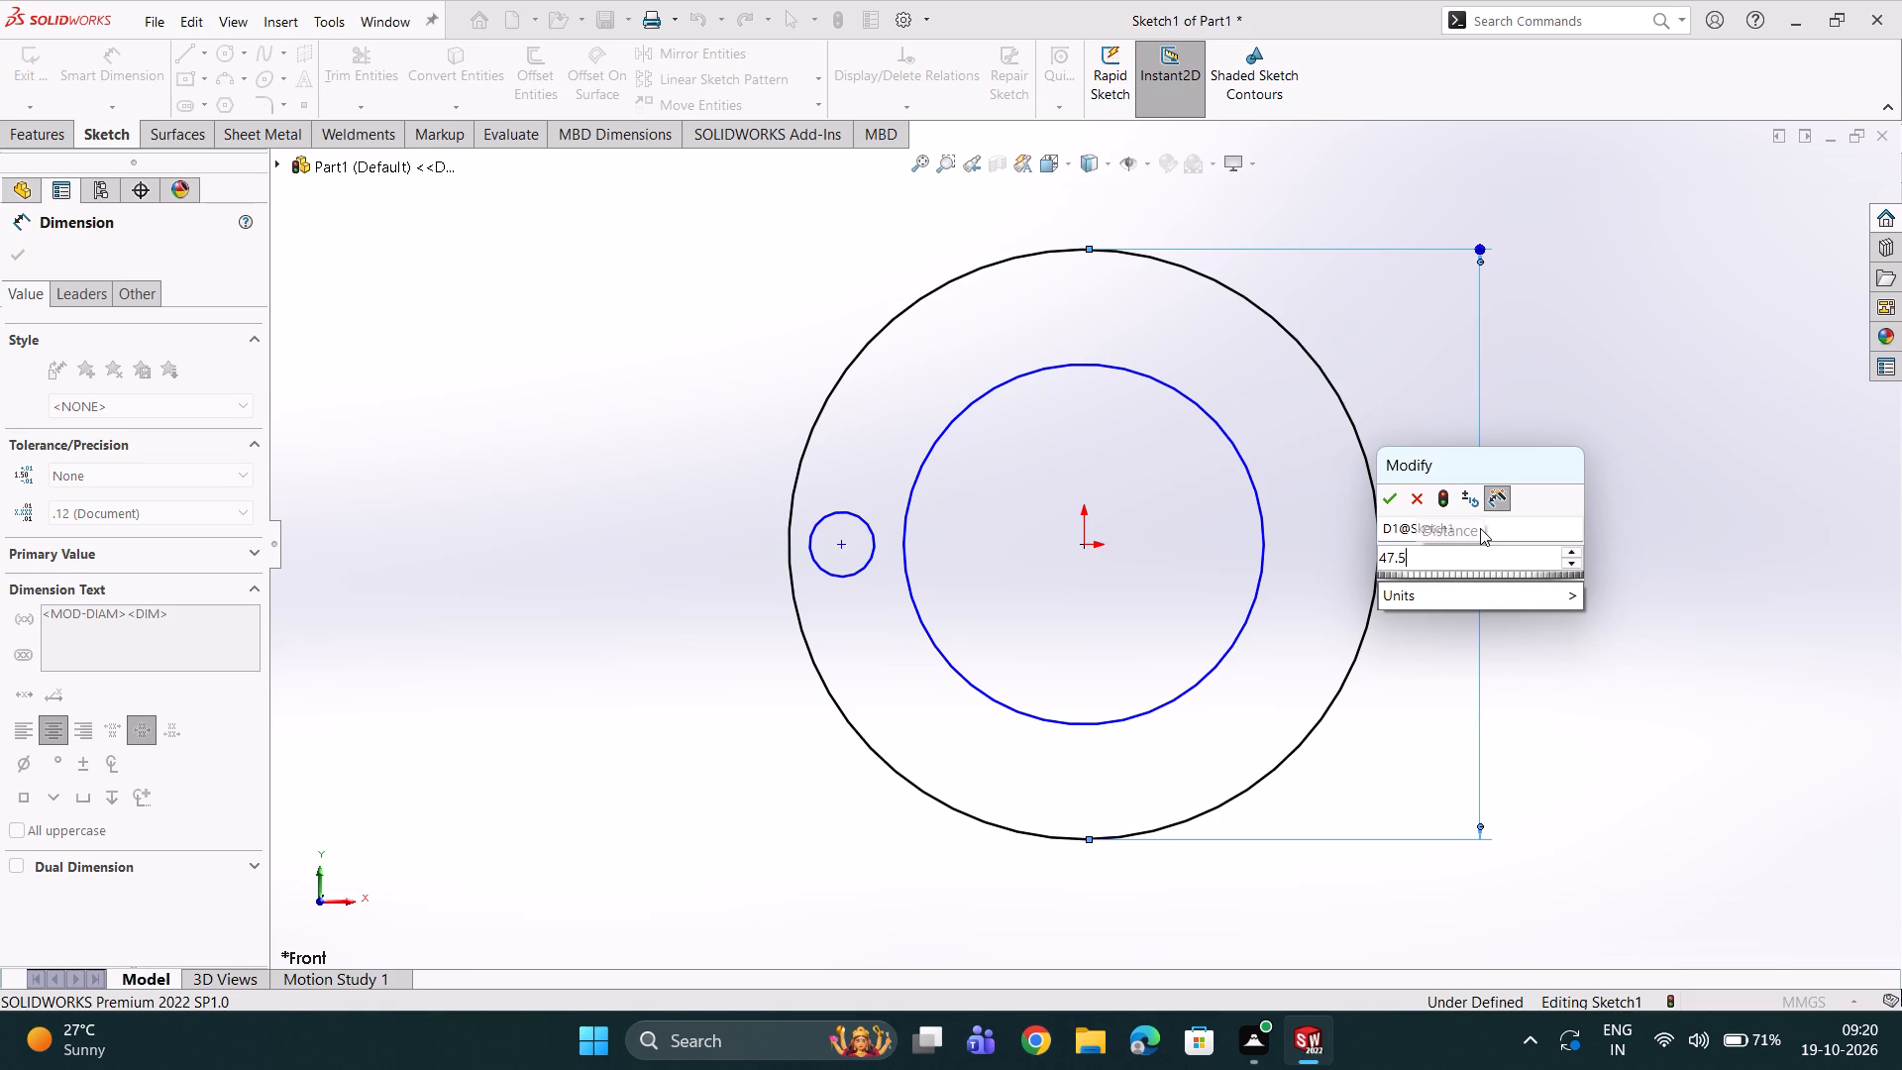
{"action": "key", "text": "slash"}
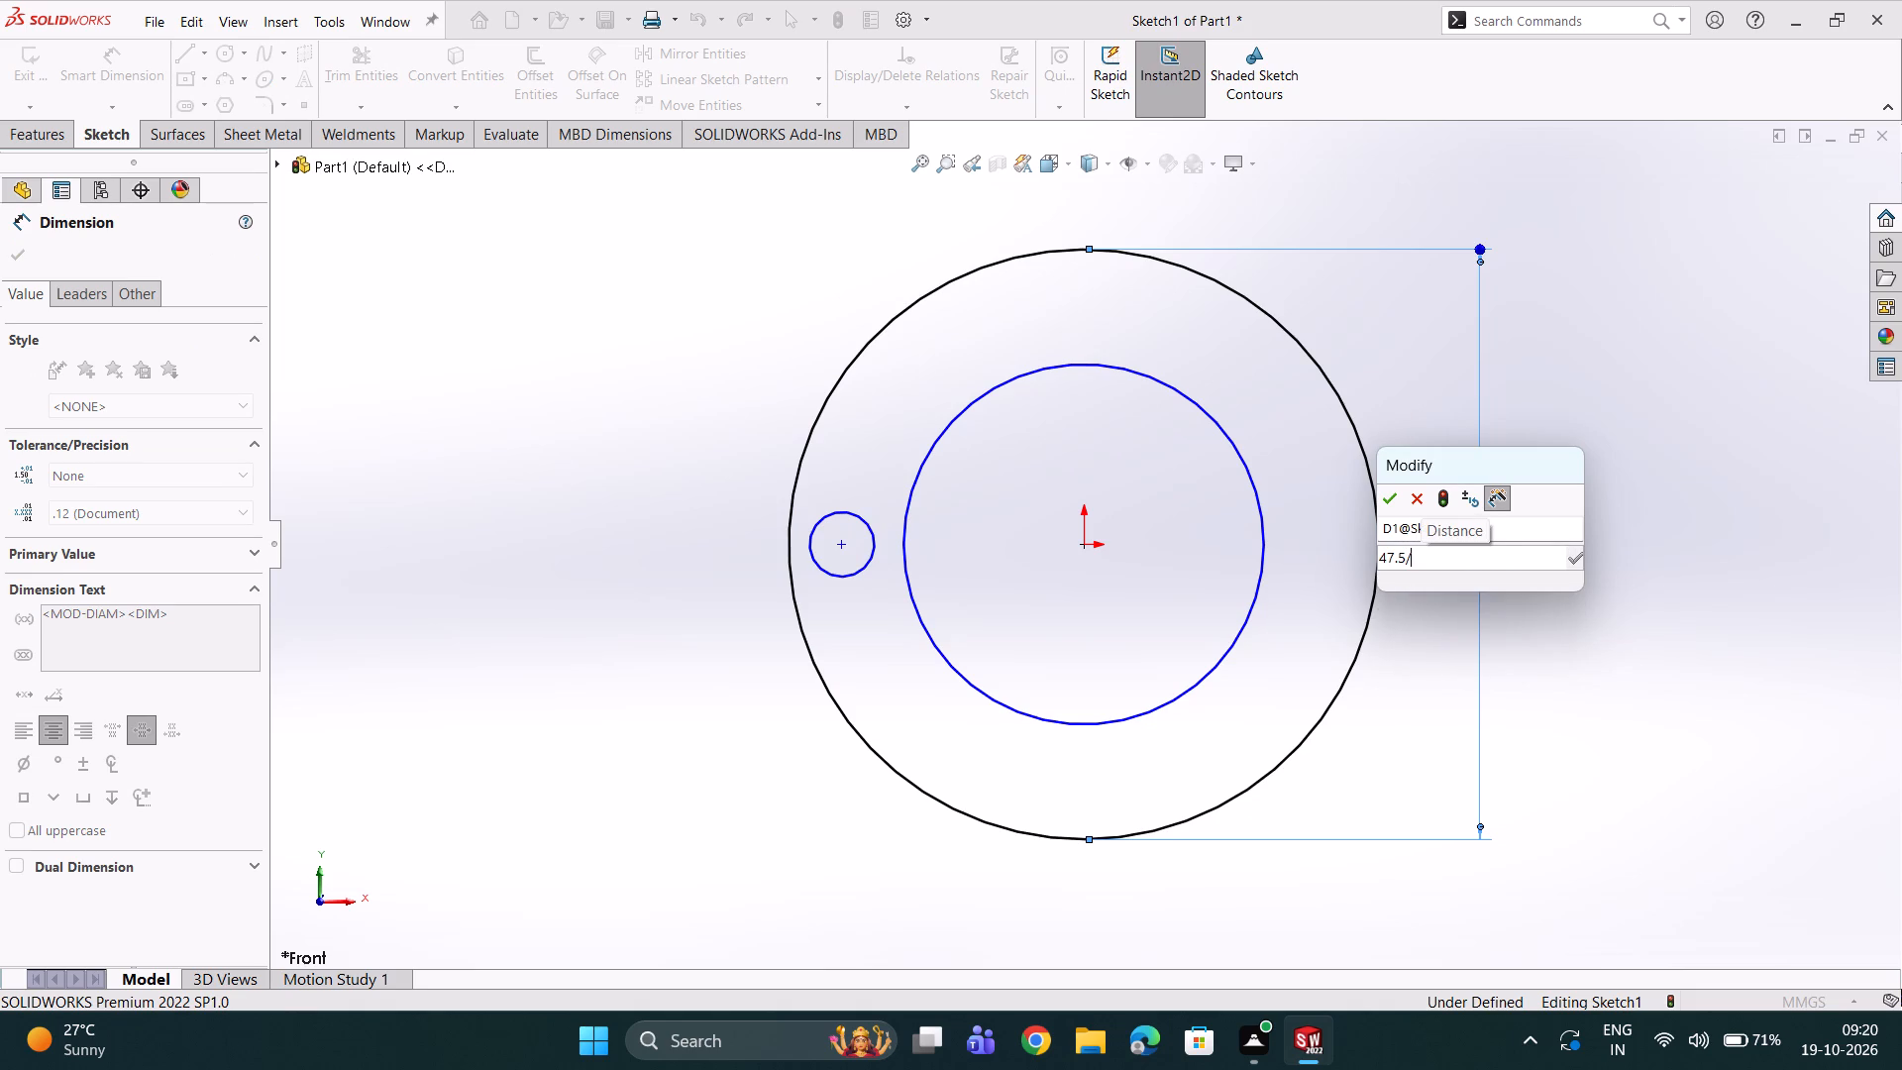
{"action": "key", "text": "BackSpace"}
{"action": "key", "text": "plus"}
{"action": "key", "text": "4"}
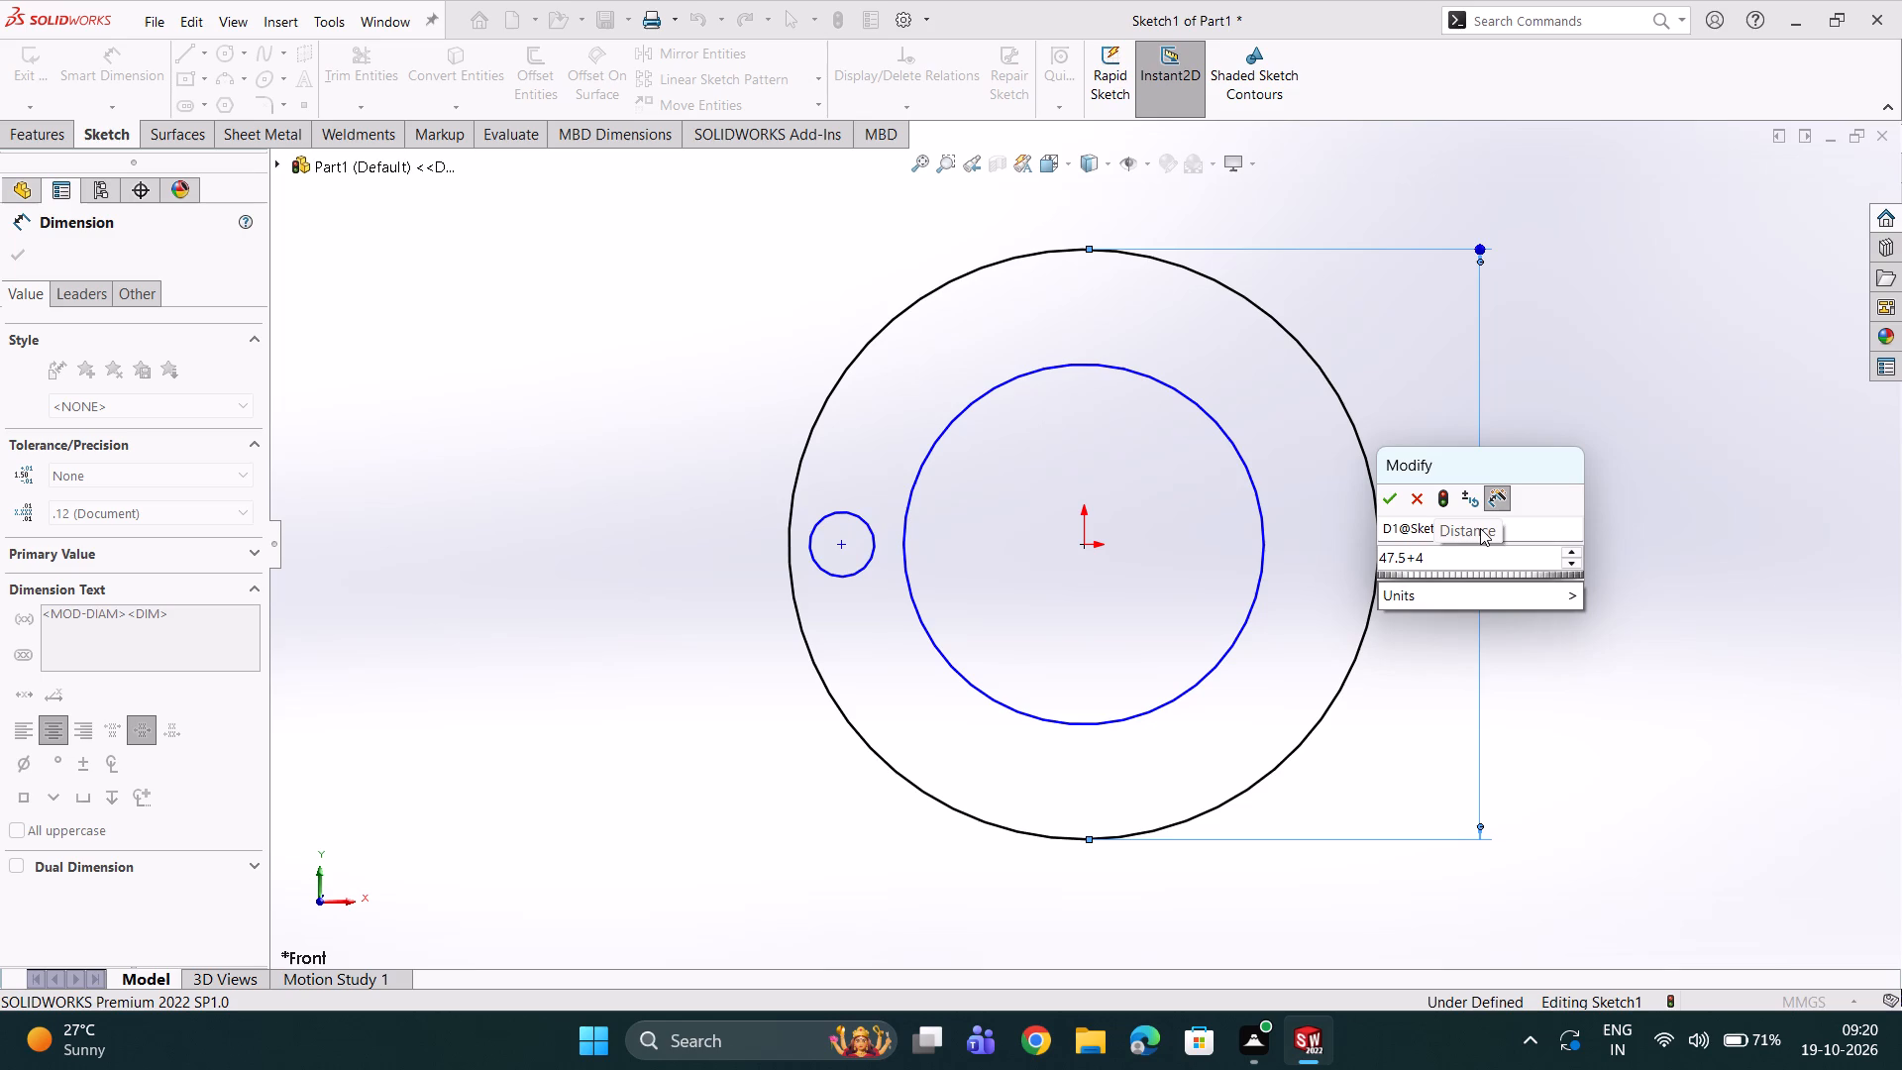
{"action": "key", "text": "7"}
{"action": "type", "text": ".5"}
{"action": "key", "text": "Return"}
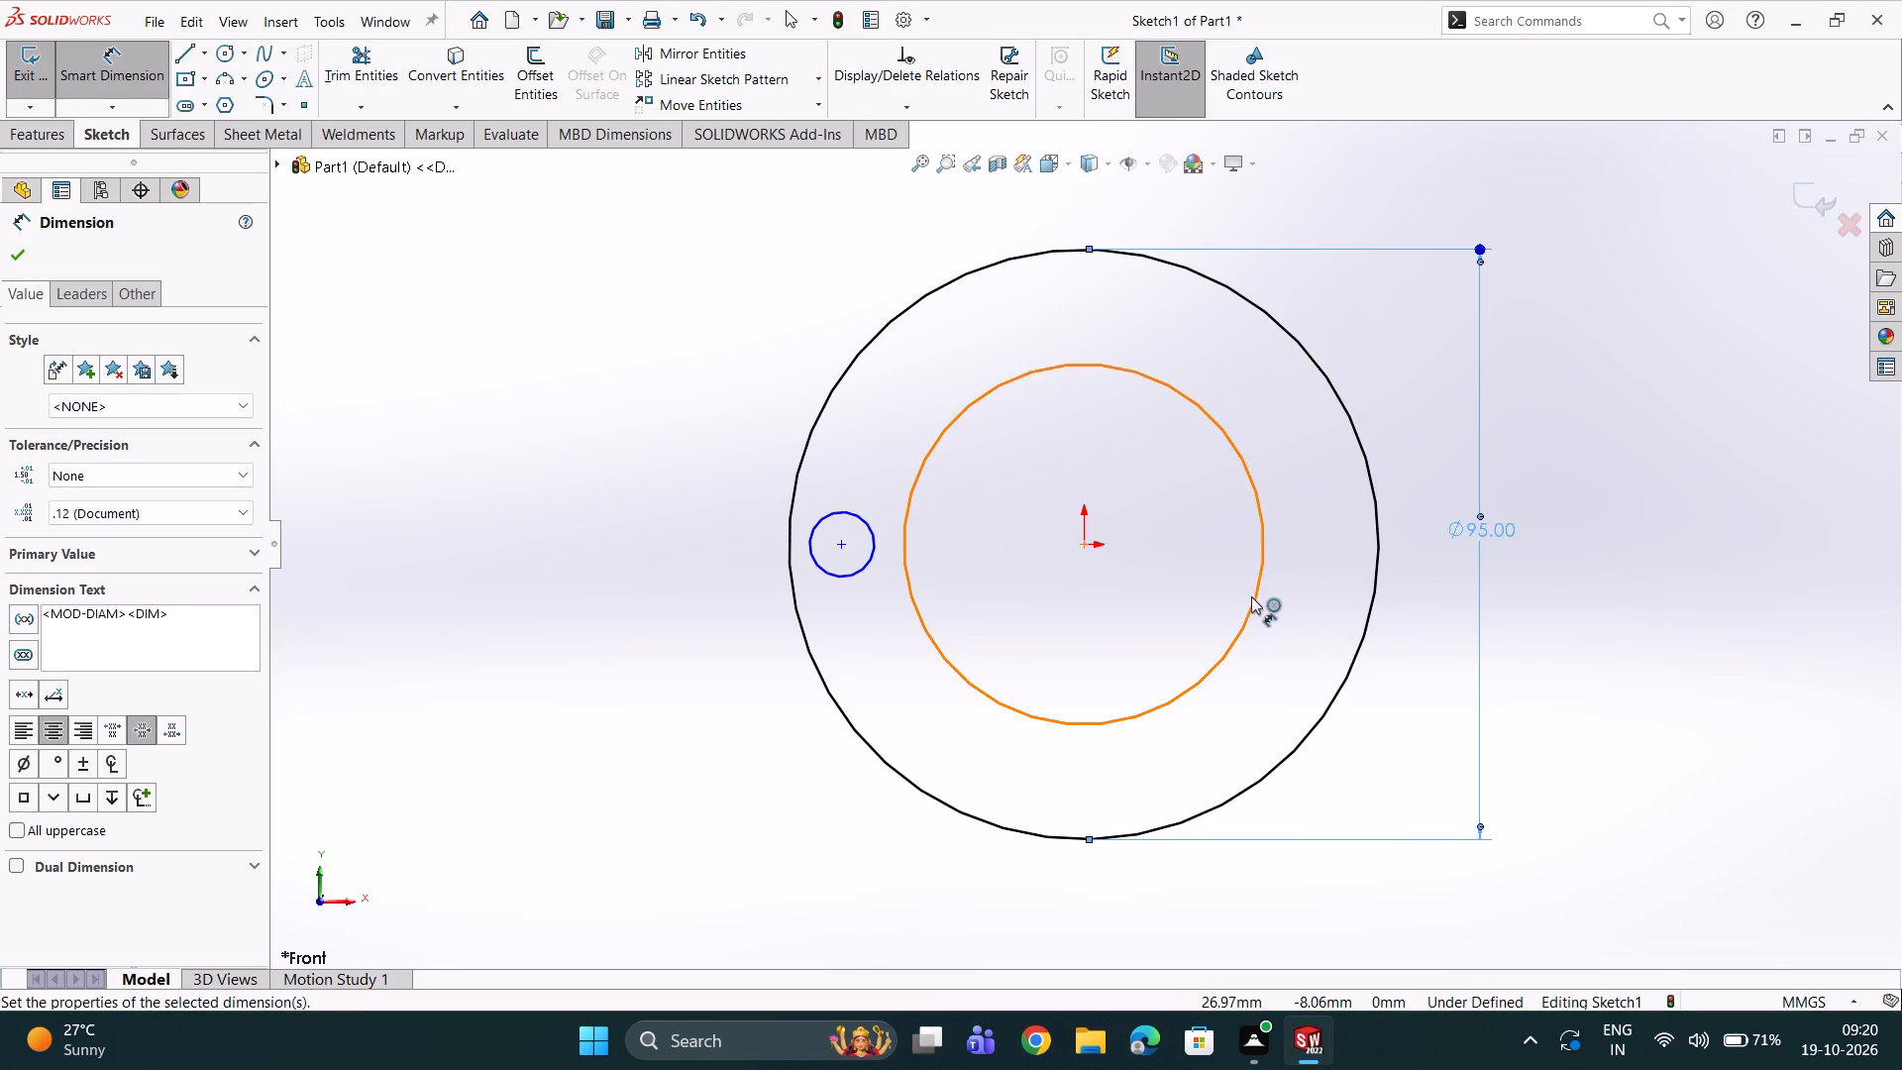
Dimension the small off-centre circle's diameter at 10.6 mm.
{"action": "left_click", "coordinate": [856, 571]}
{"action": "left_click", "coordinate": [602, 581]}
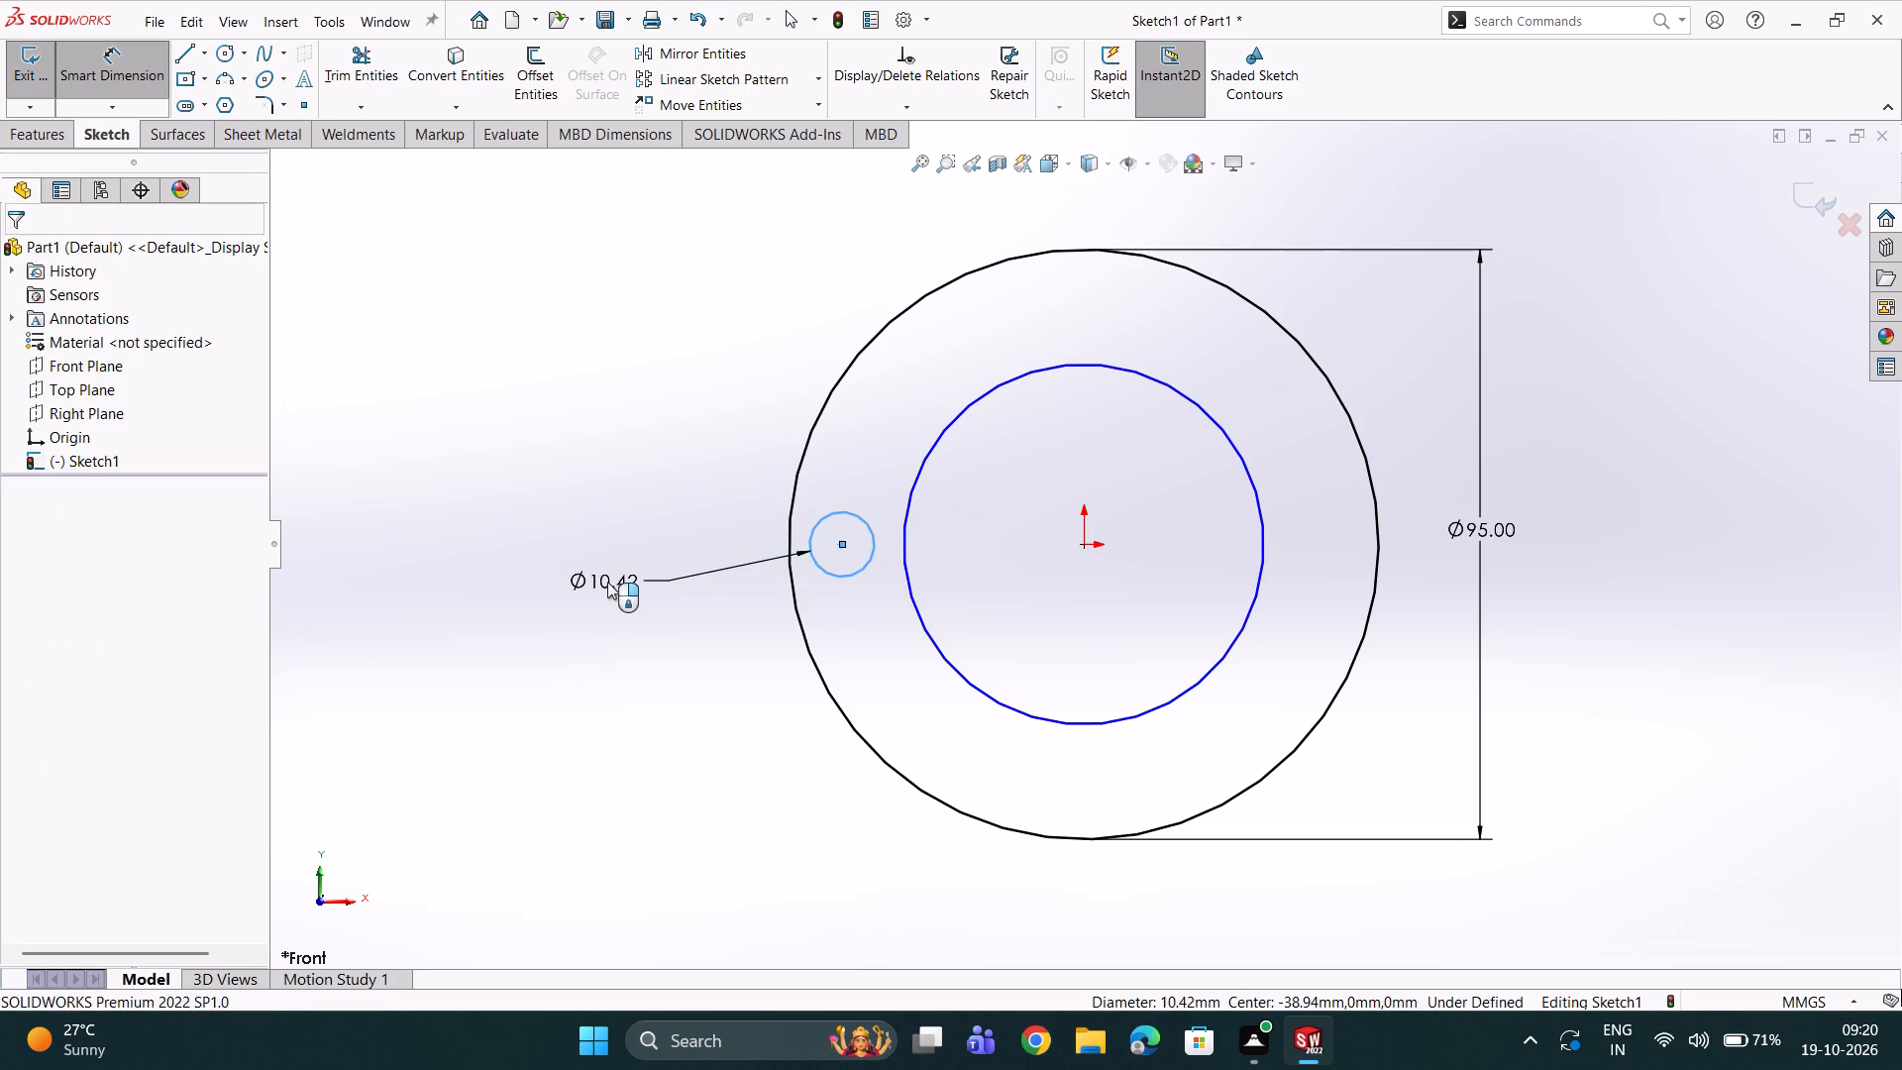
{"action": "key", "text": "5"}
{"action": "type", "text": ".3+5.3"}
{"action": "key", "text": "Return"}
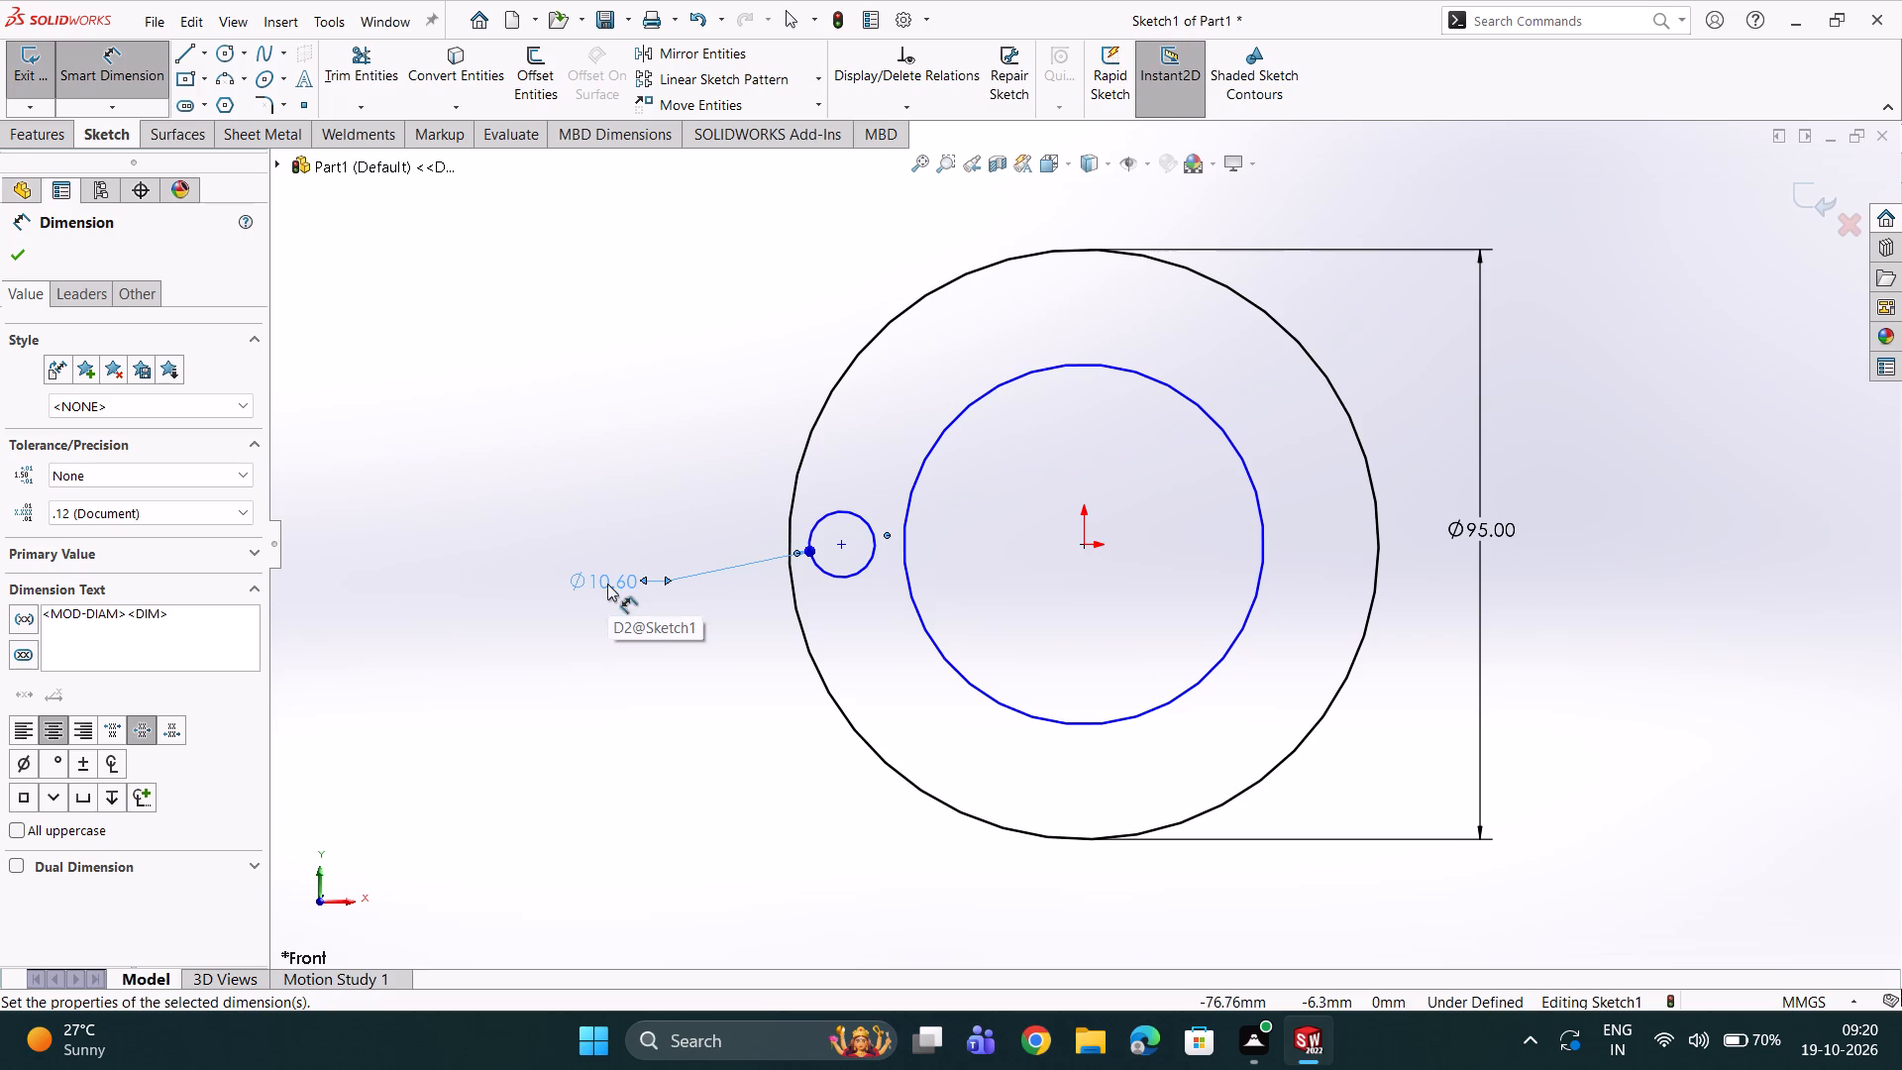
Dimension the inner concentric circle's diameter at 54 mm.
{"action": "left_click", "coordinate": [930, 646]}
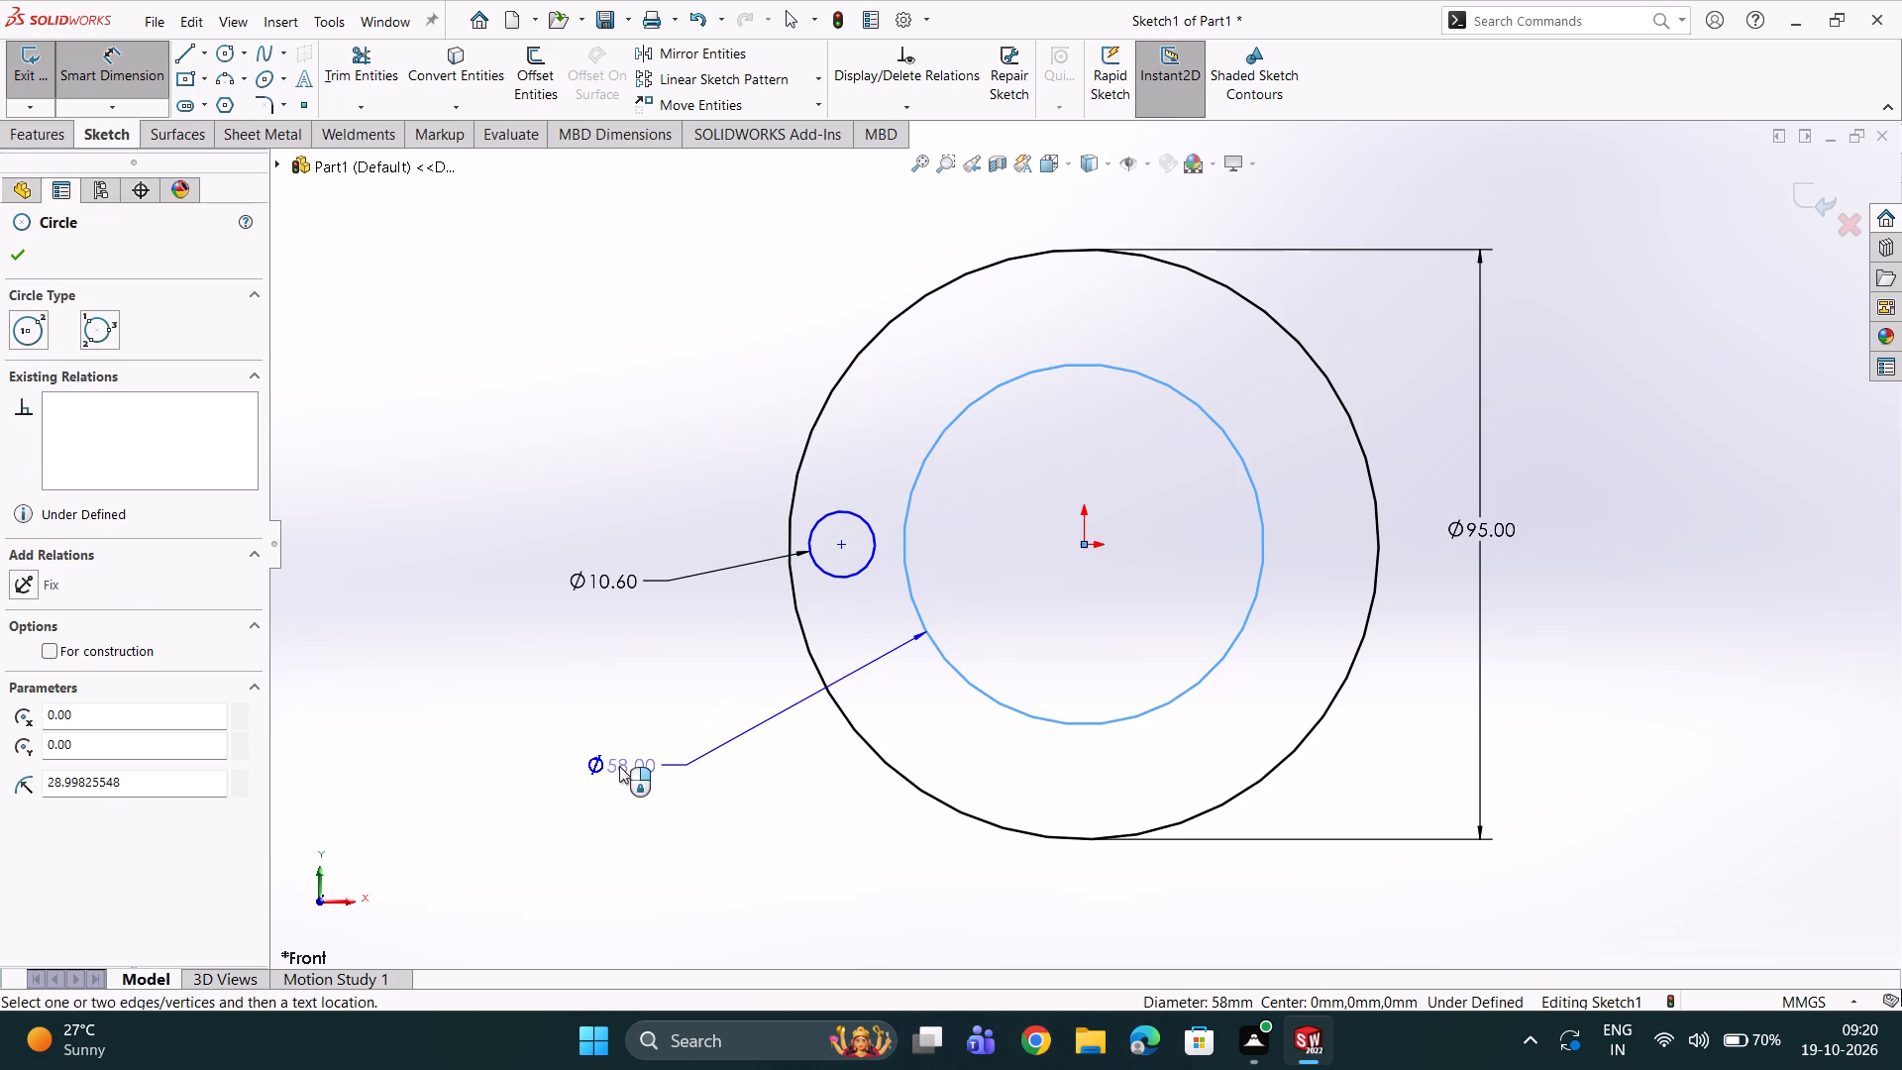
{"action": "left_click", "coordinate": [666, 827]}
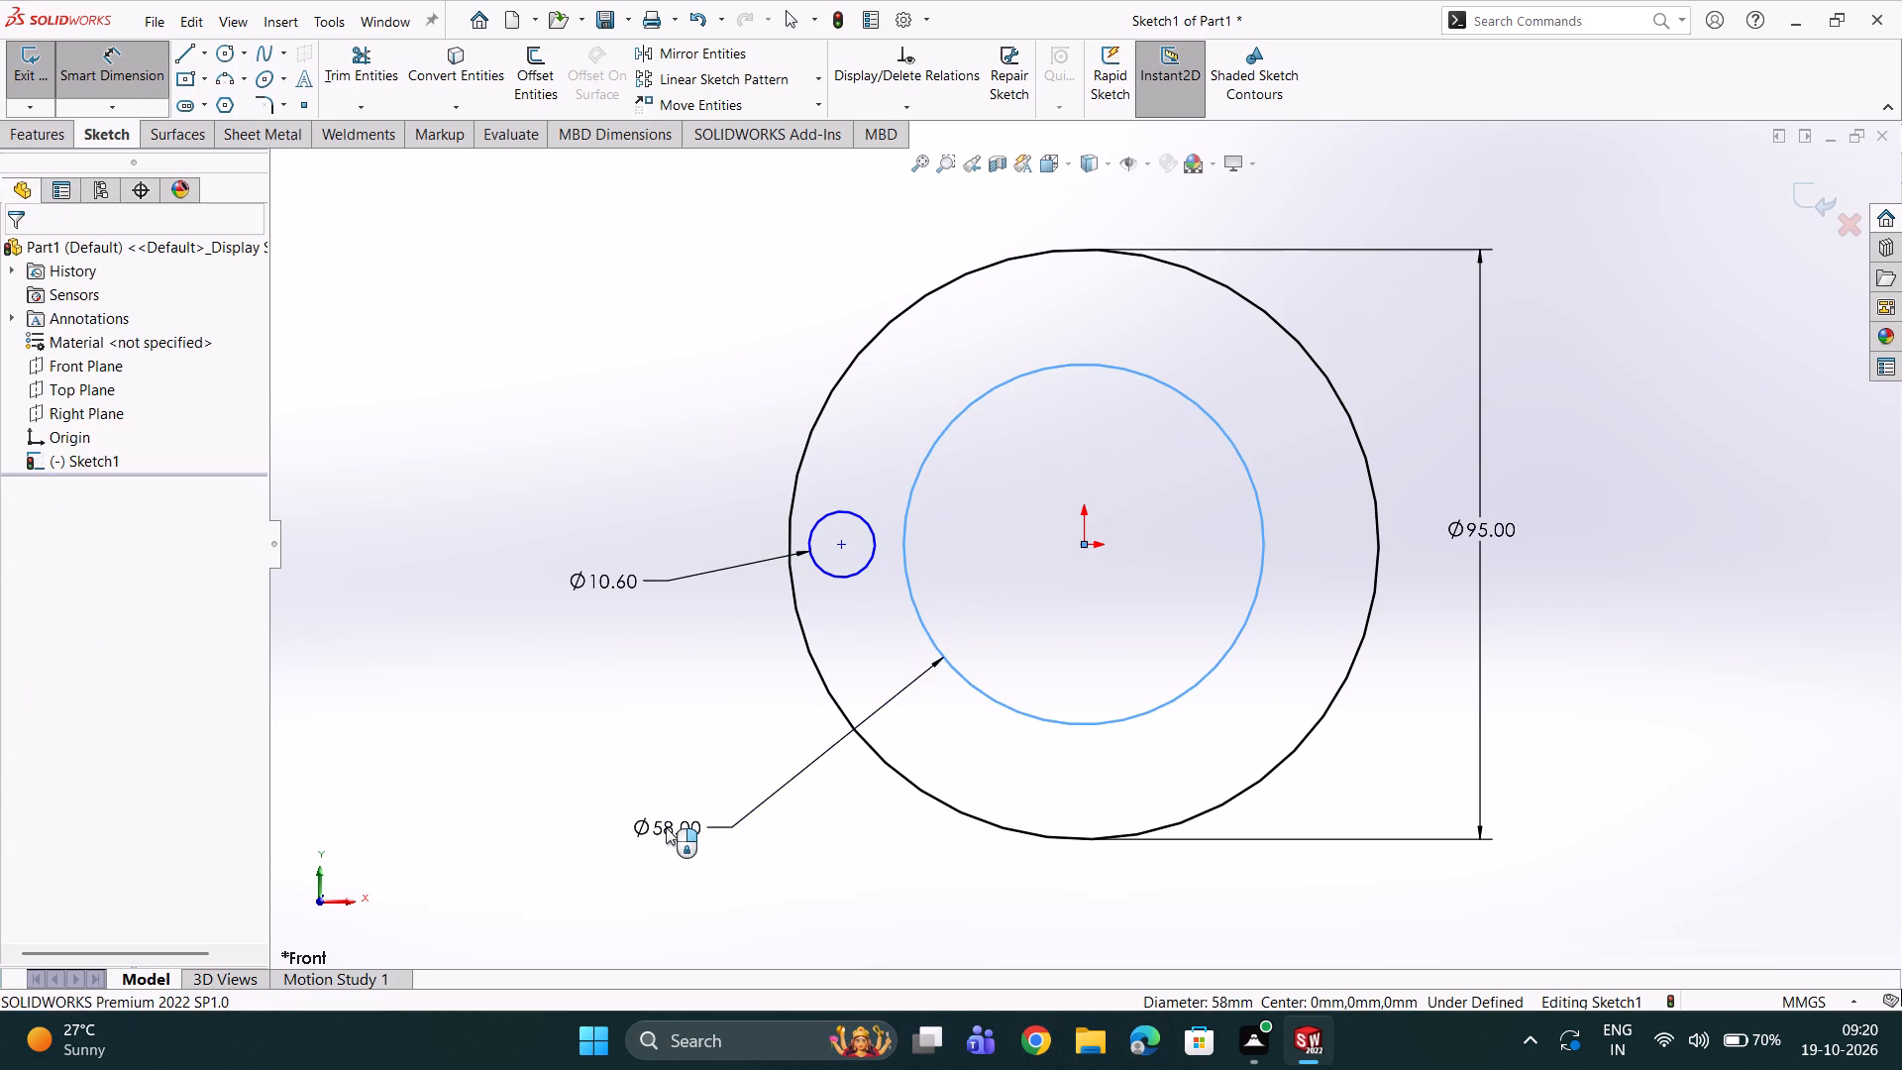
{"action": "type", "text": "27"}
{"action": "type", "text": "+27"}
{"action": "key", "text": "Return"}
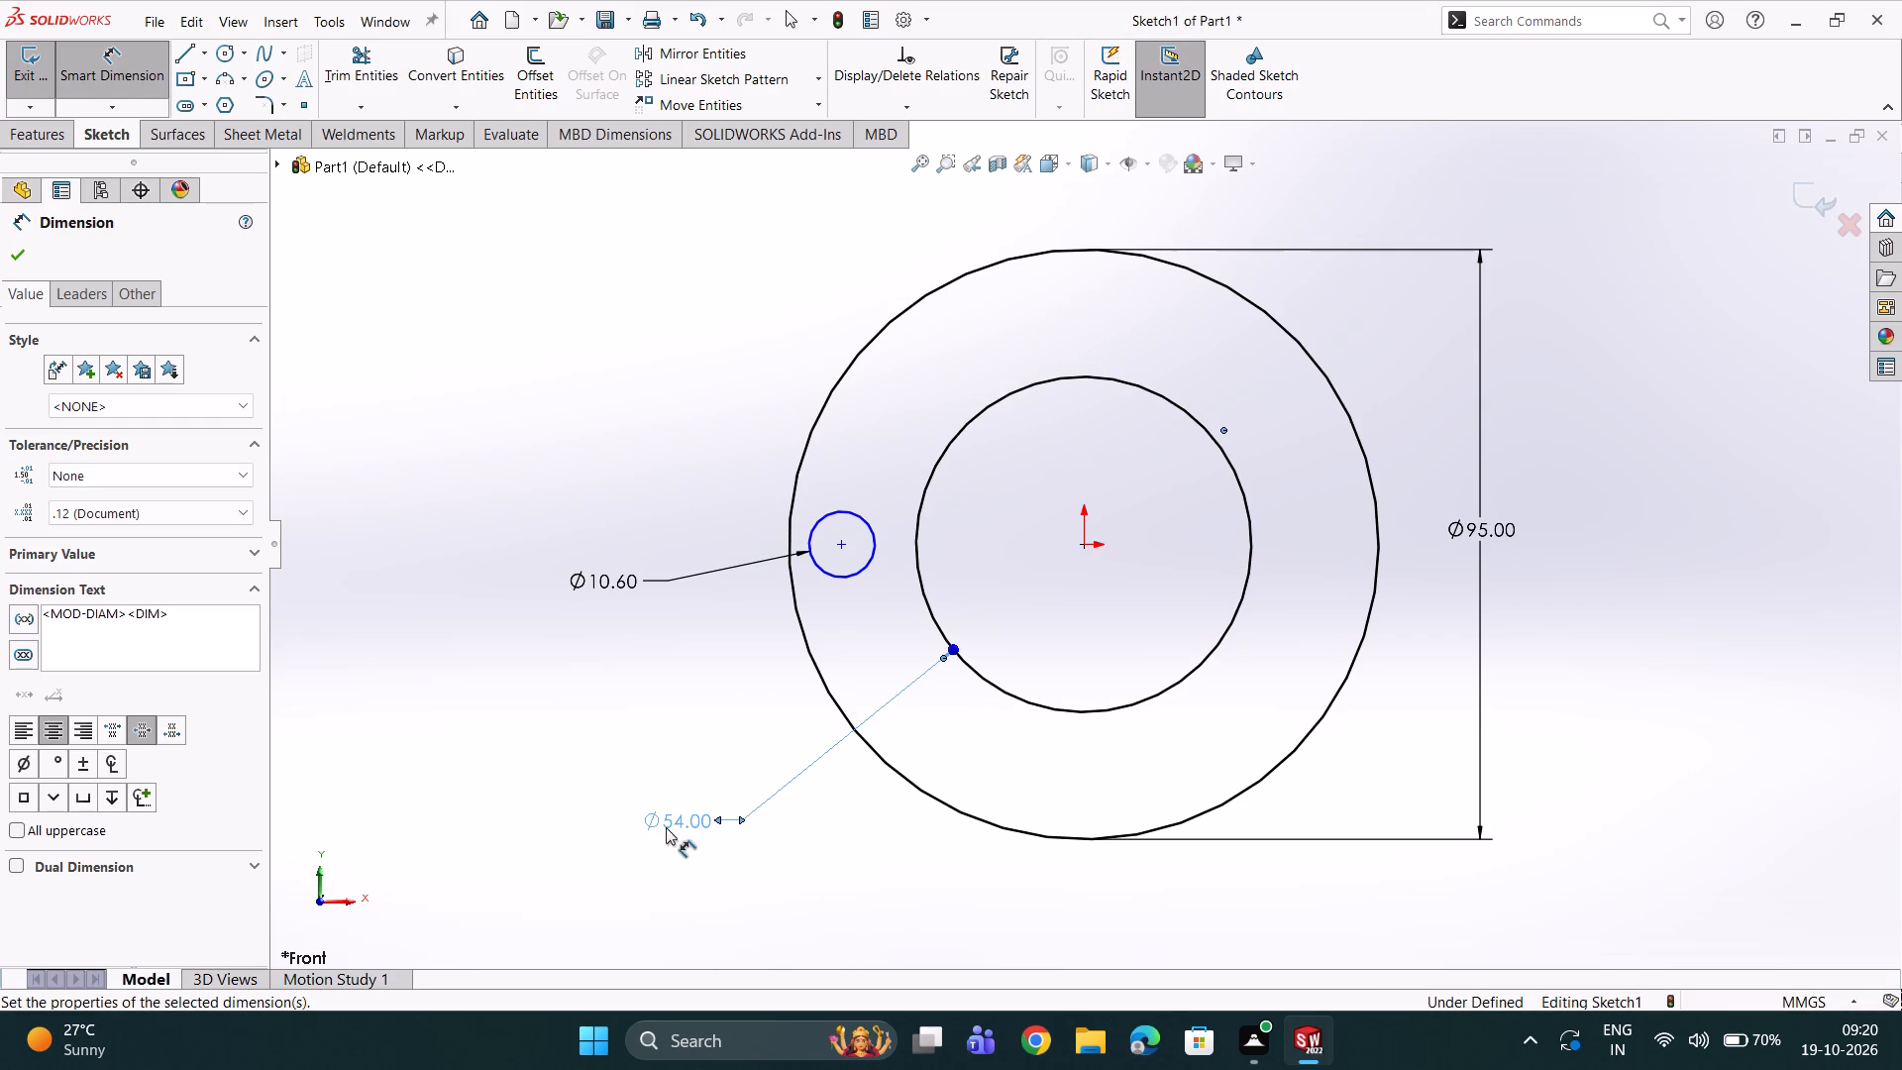
Draw another circle centred on the origin inside the 54 mm circle and dimension its diameter at 10 mm.
{"action": "left_click", "coordinate": [225, 54]}
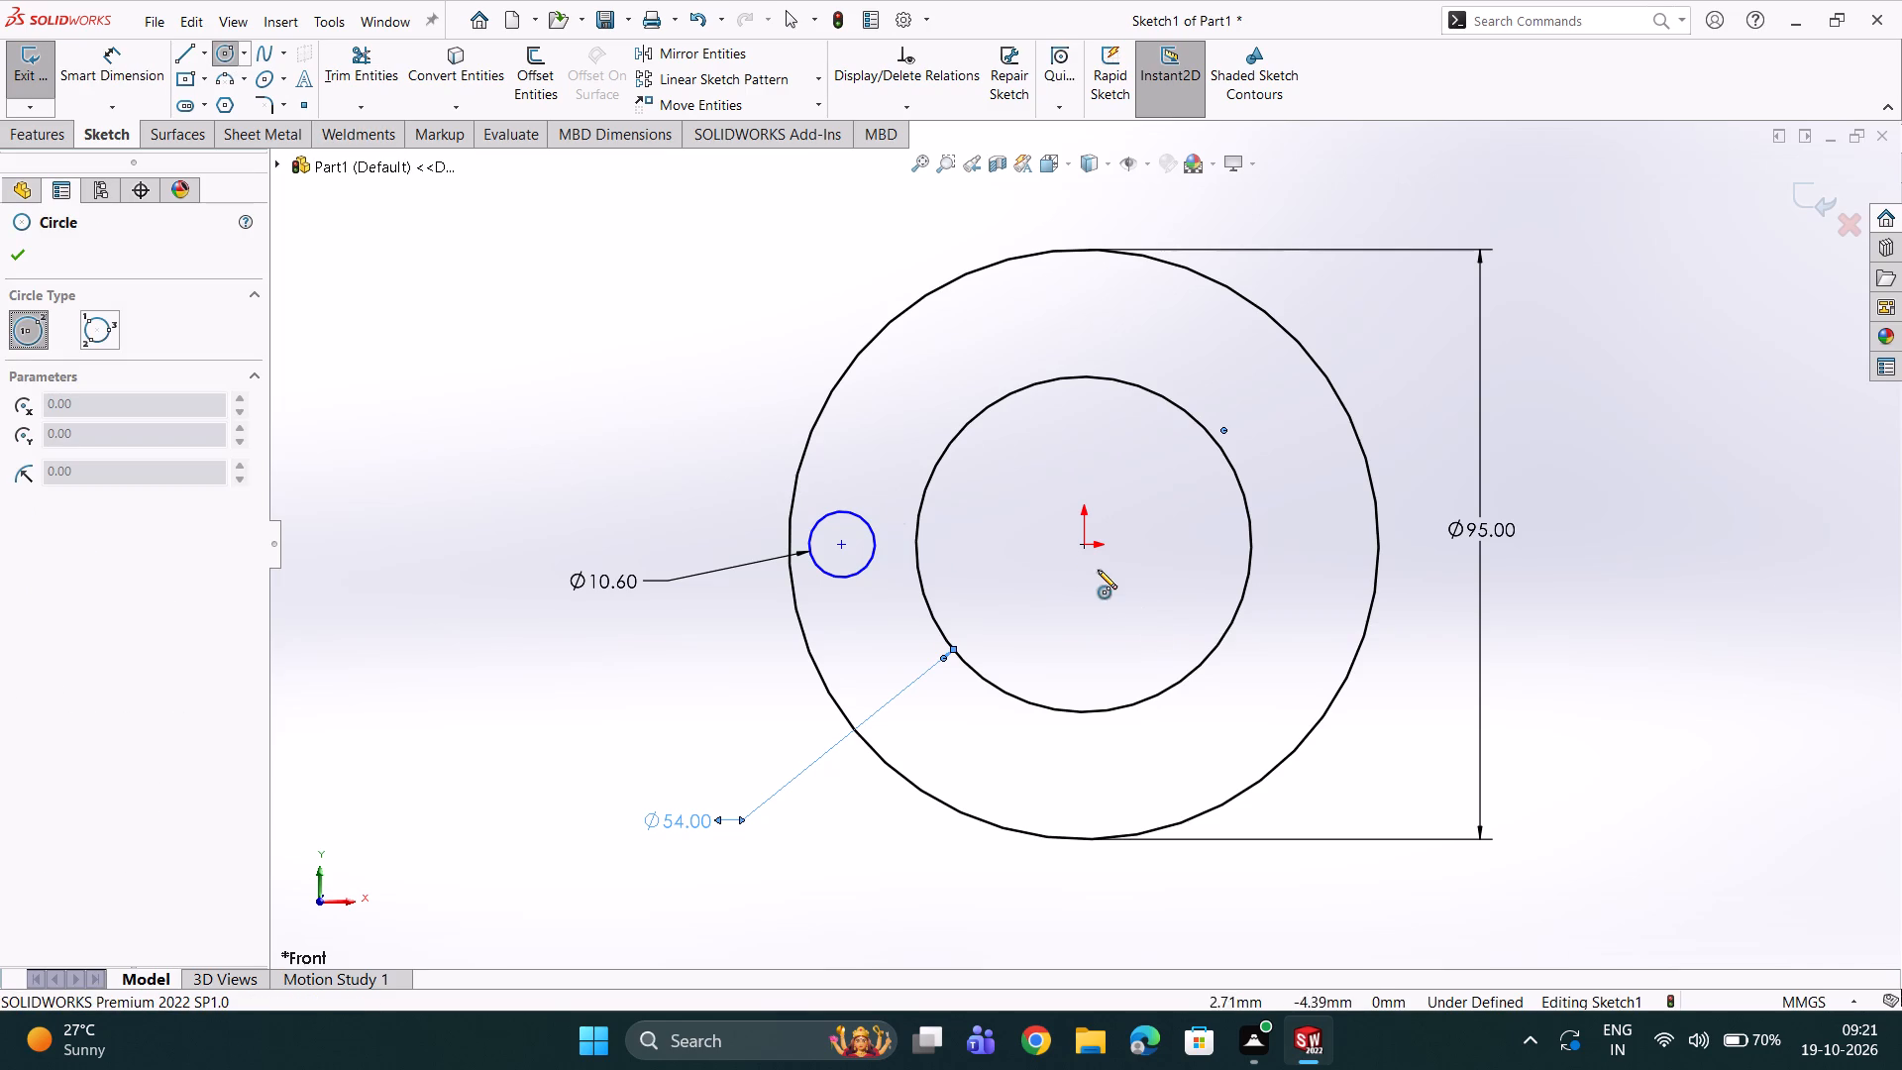
{"action": "left_click", "coordinate": [1083, 543]}
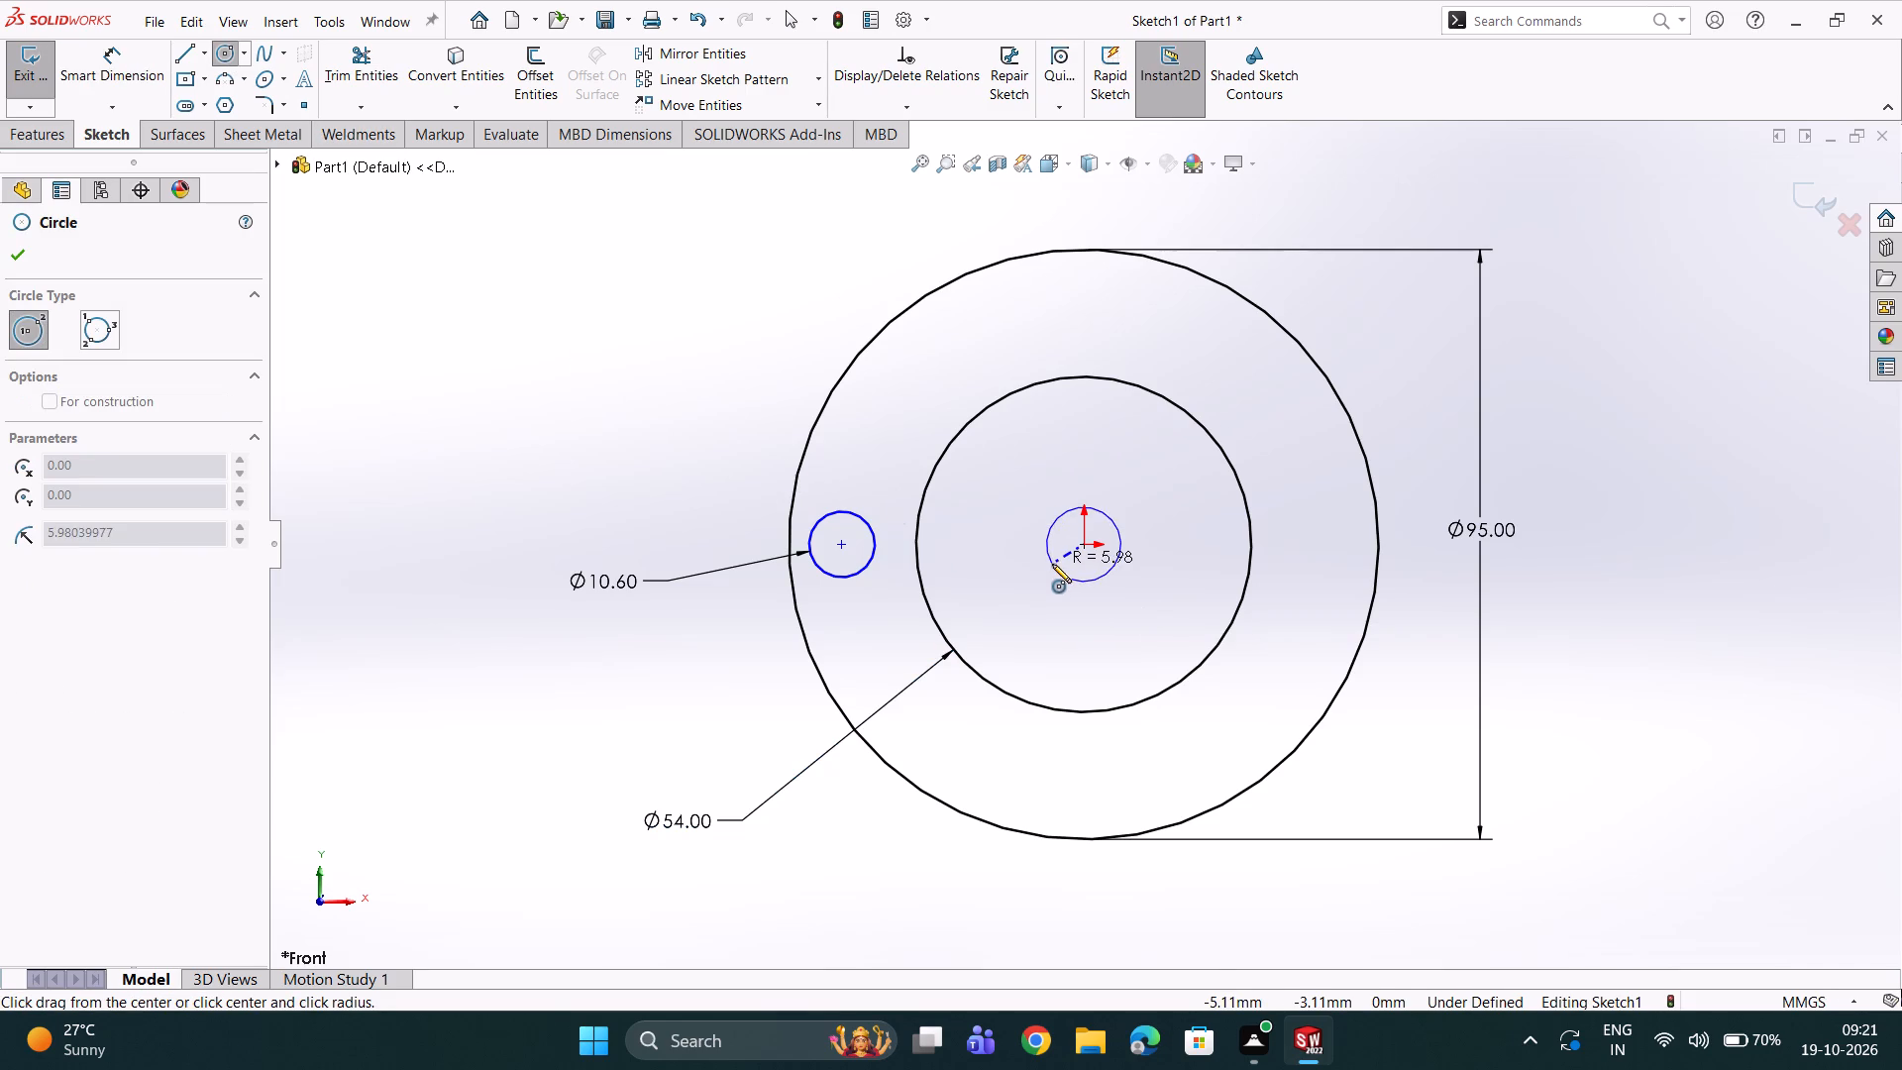
{"action": "left_click", "coordinate": [1047, 570]}
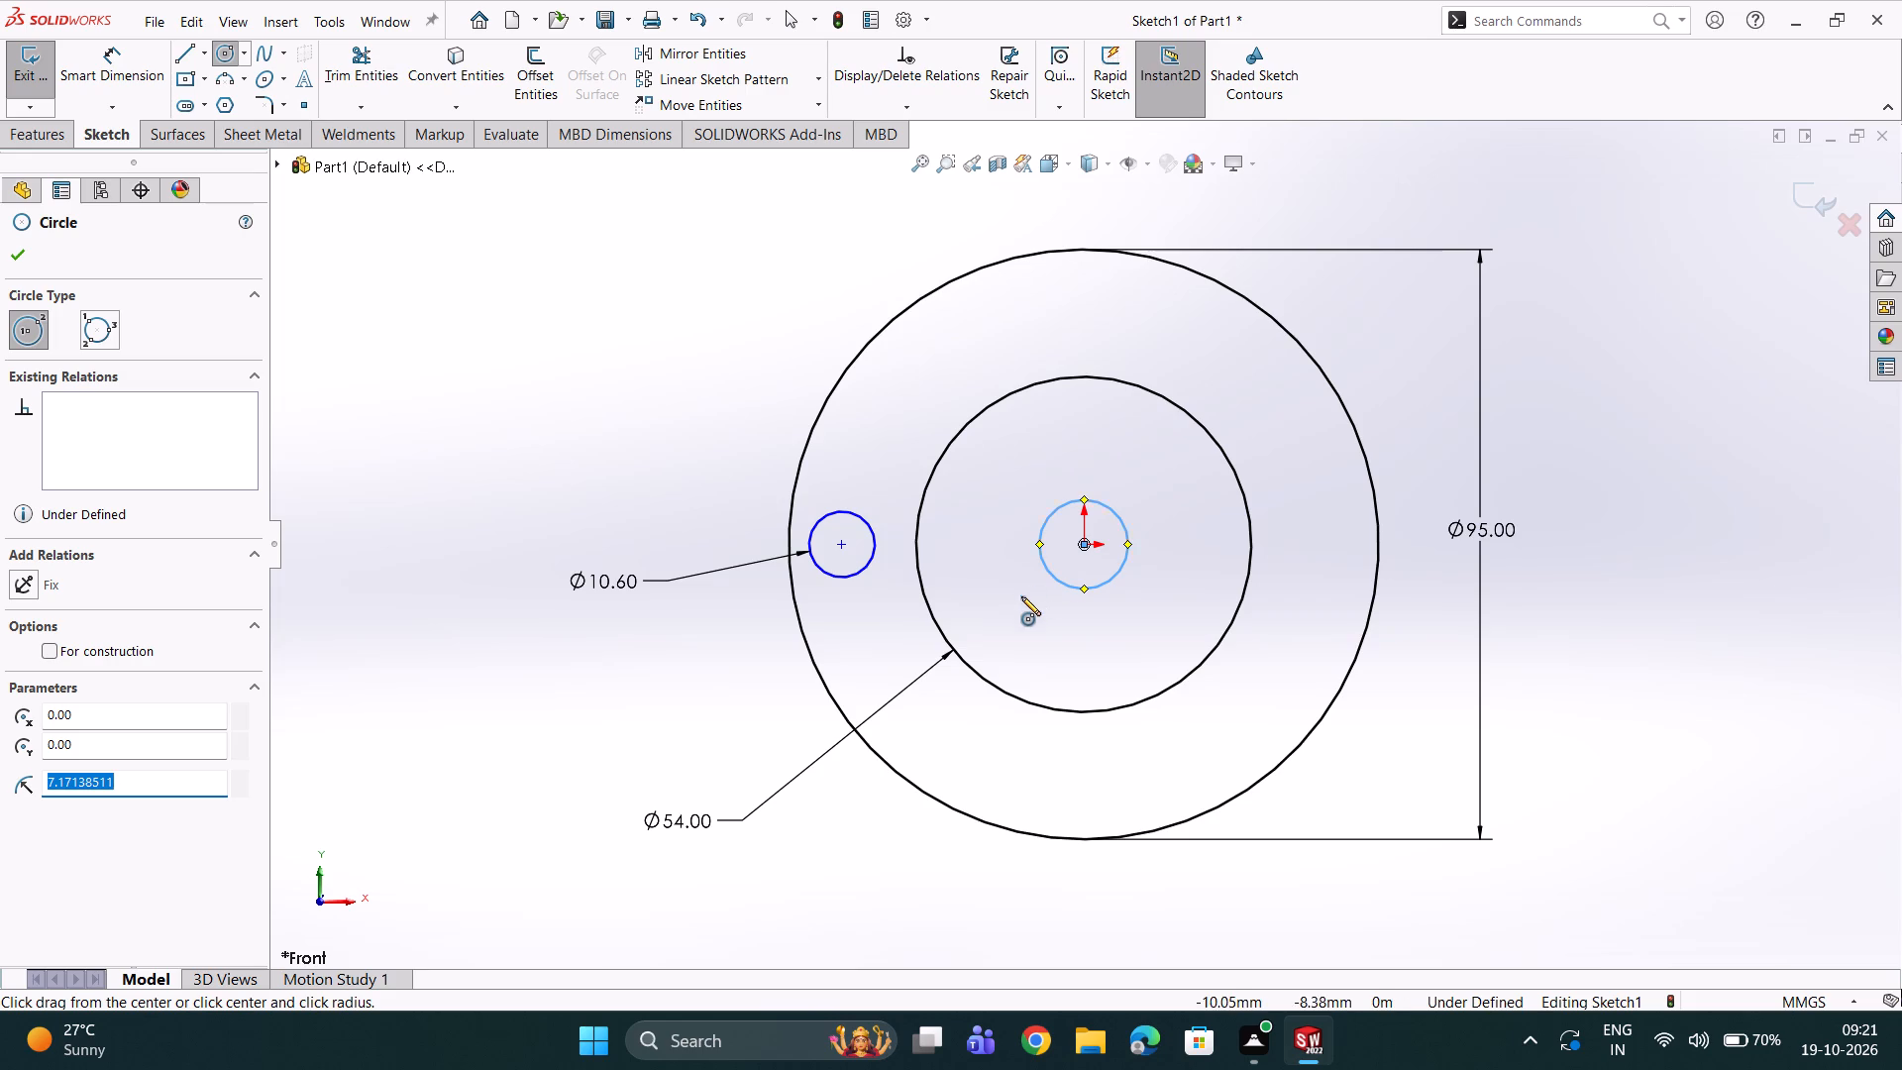
{"action": "left_click", "coordinate": [77, 66]}
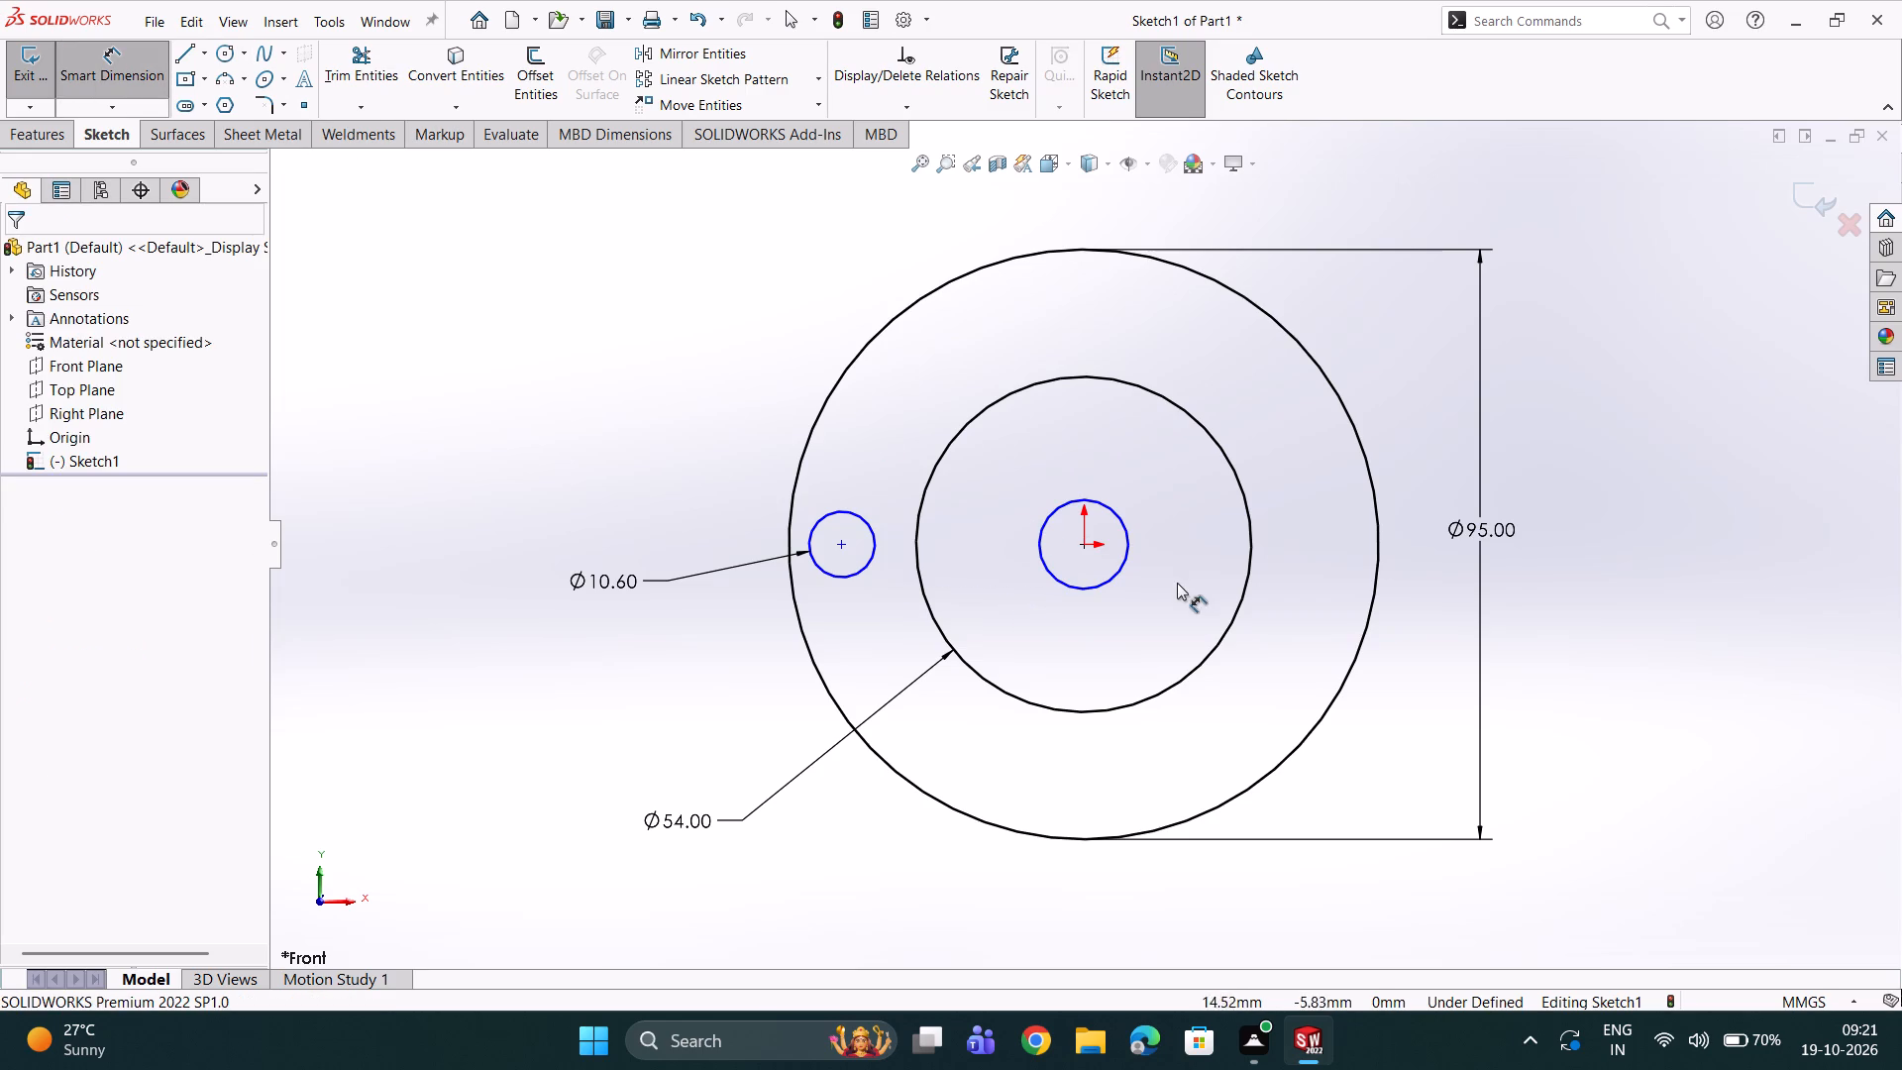
{"action": "left_click", "coordinate": [1123, 568]}
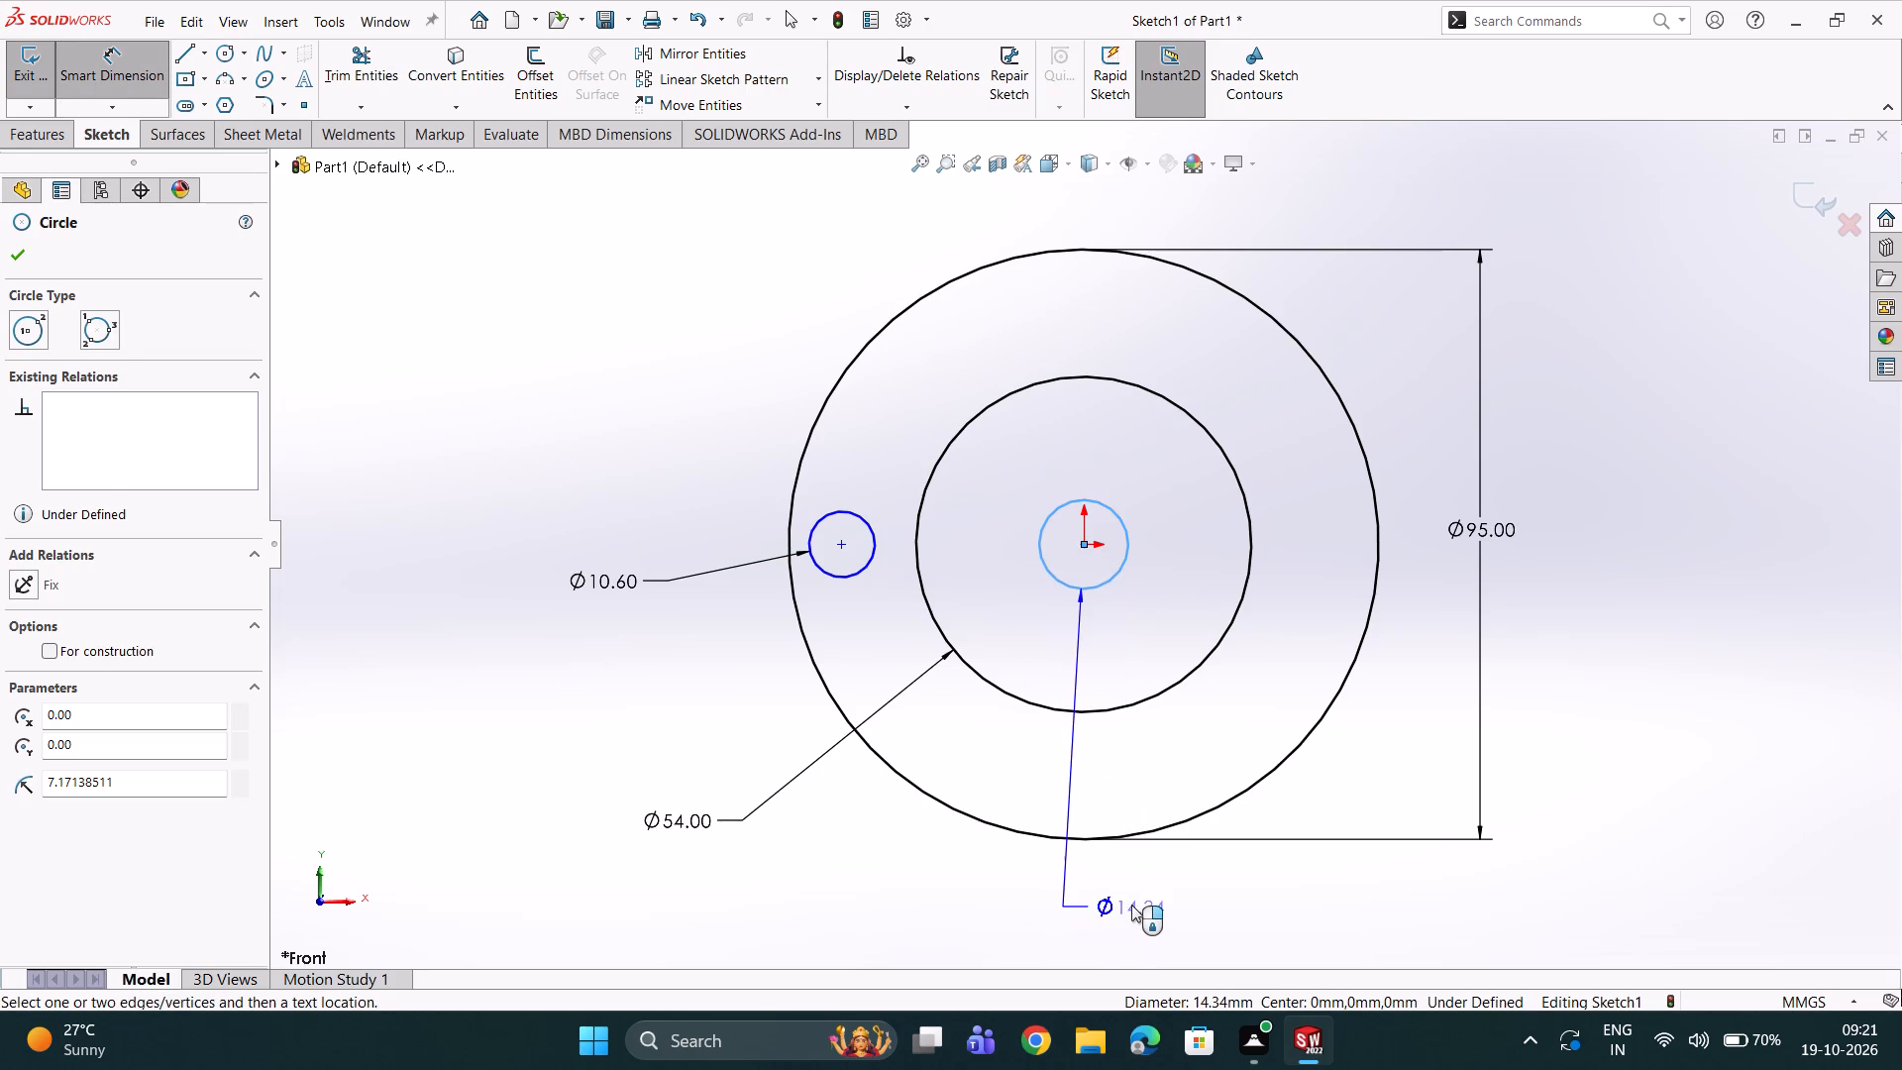
{"action": "left_click", "coordinate": [1131, 905]}
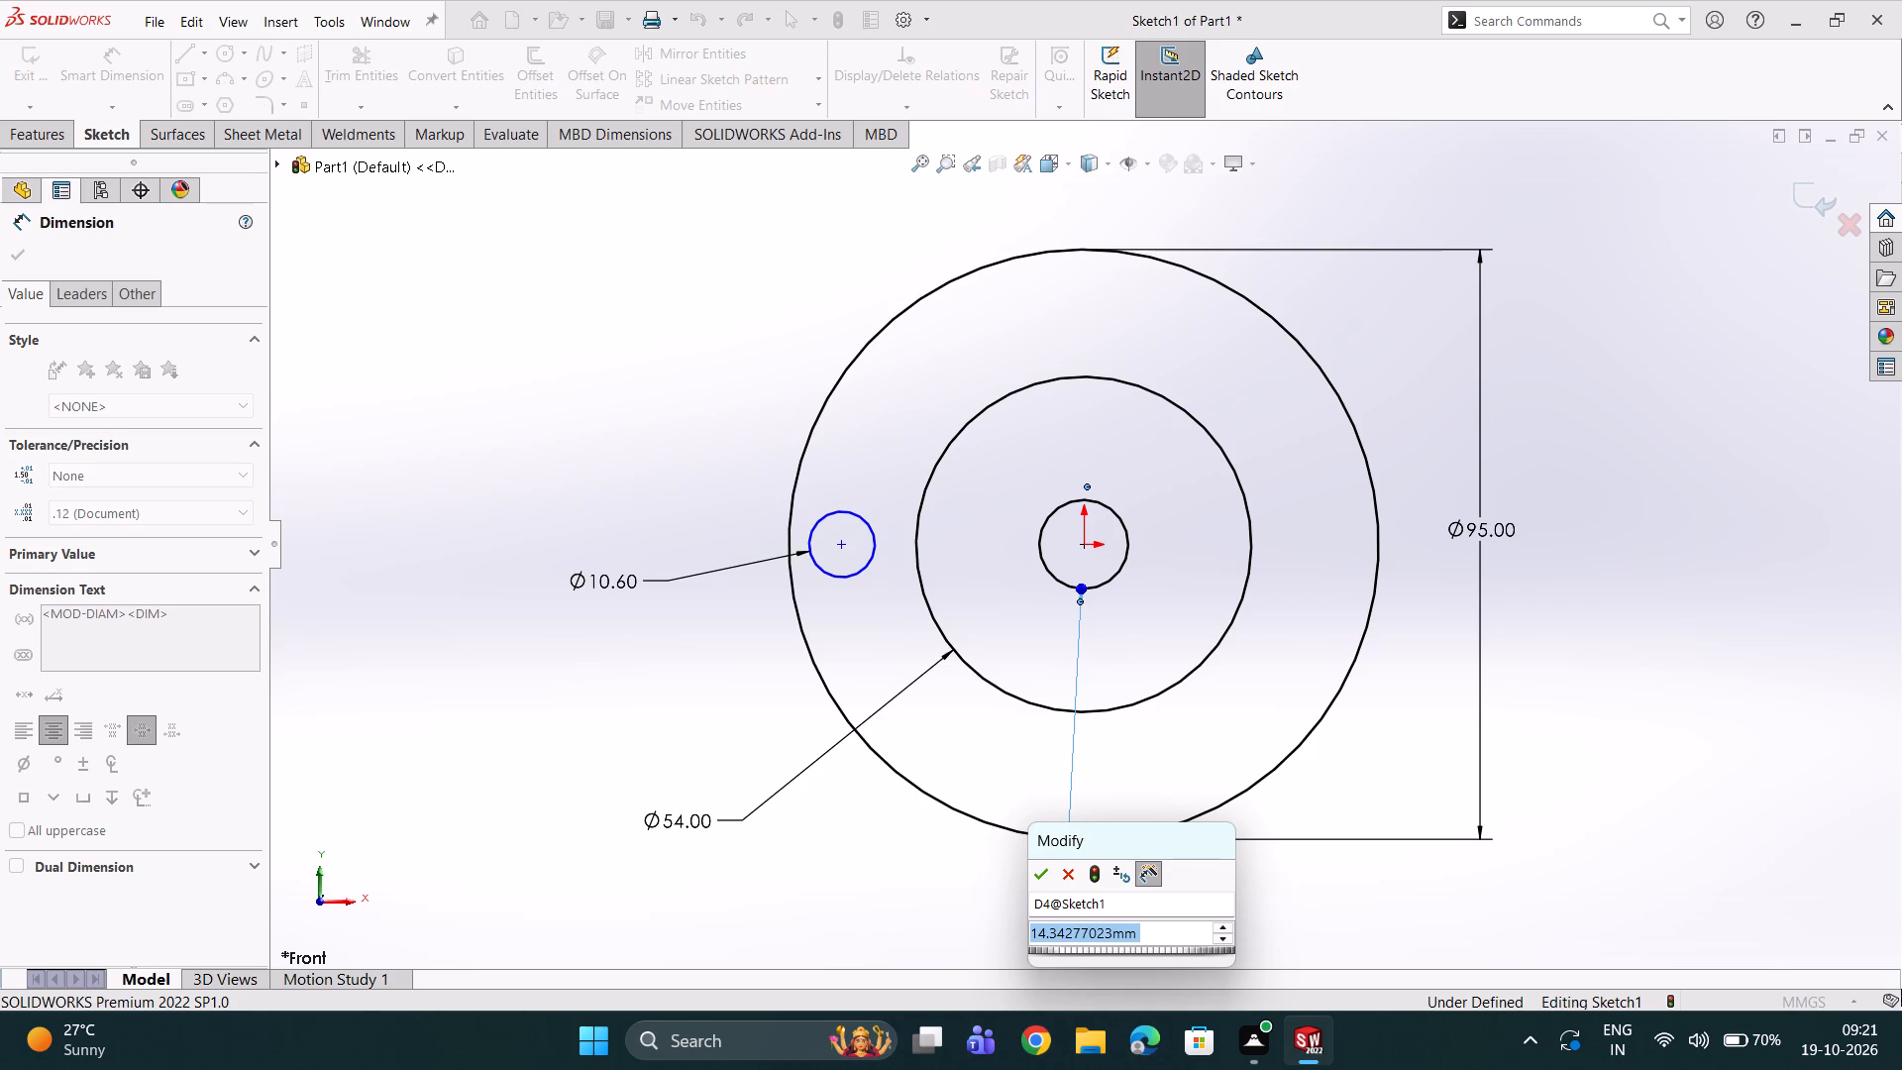
{"action": "type", "text": "10"}
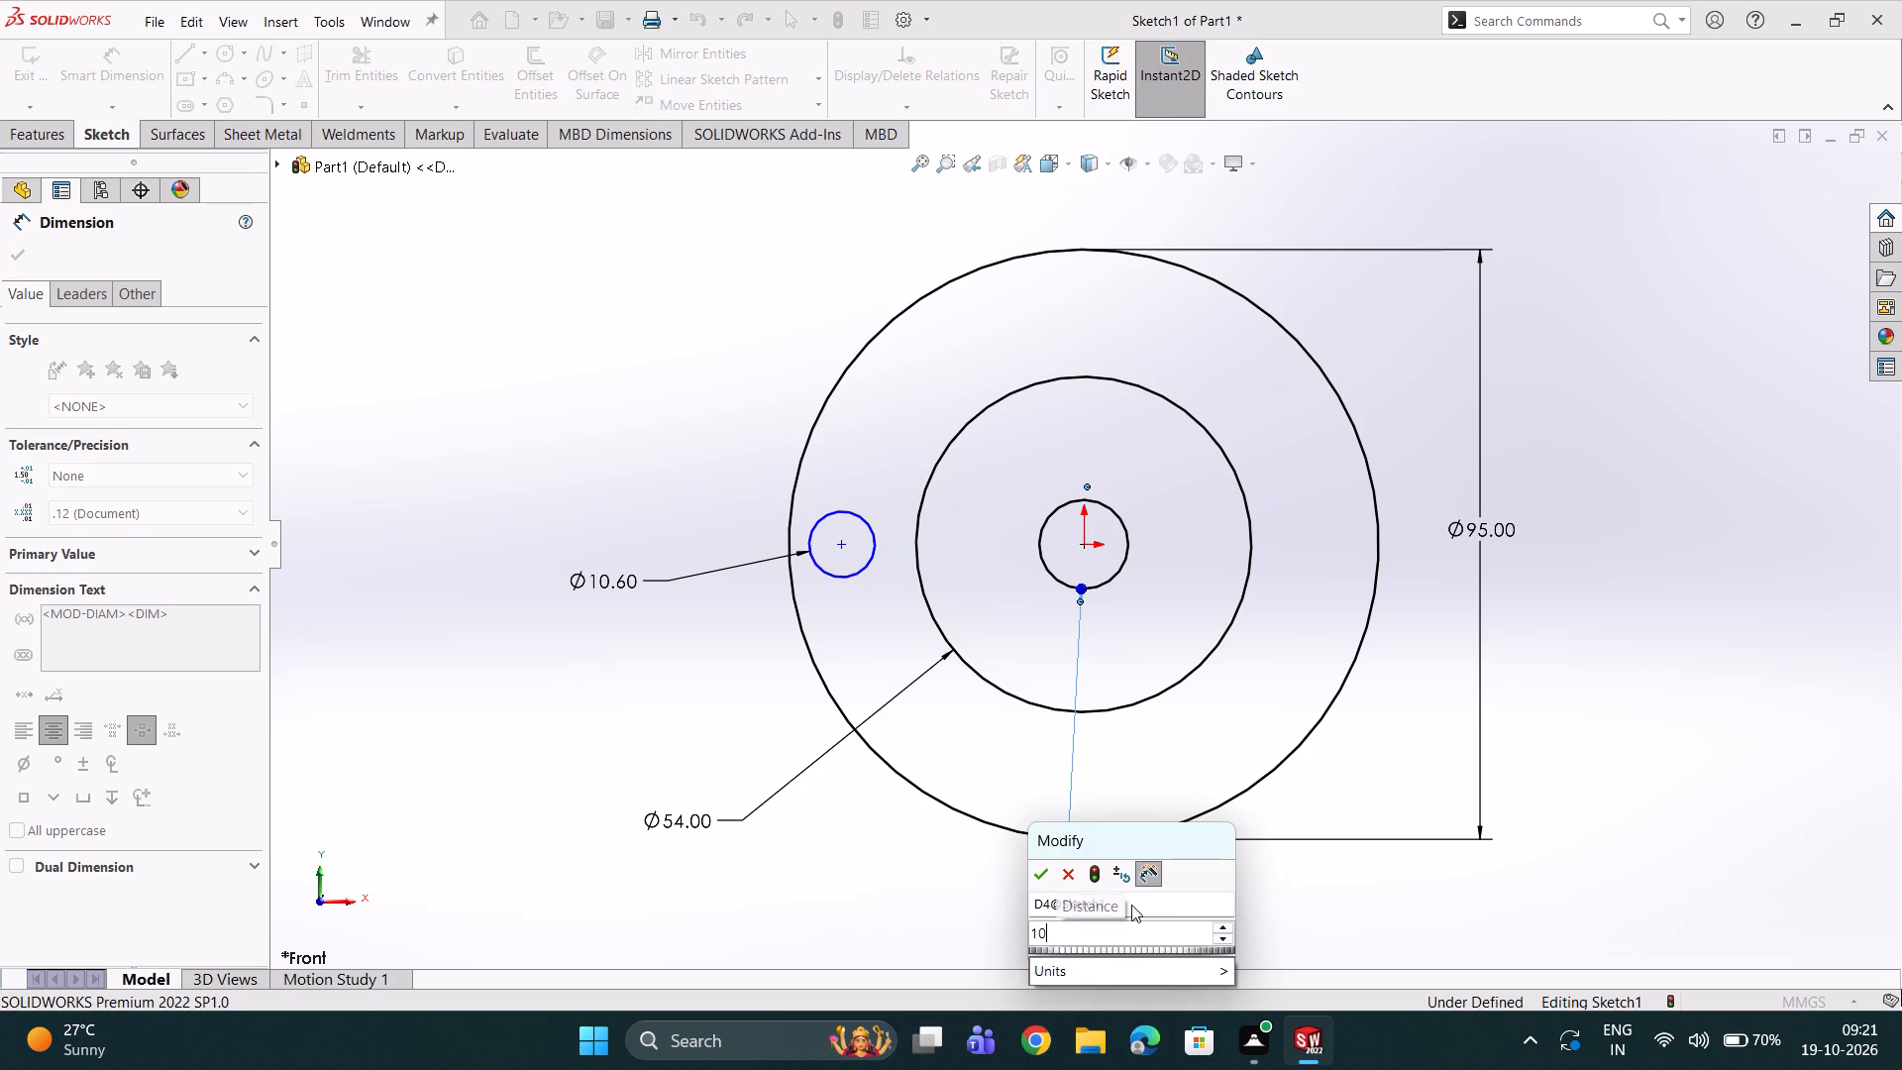
{"action": "key", "text": "Return"}
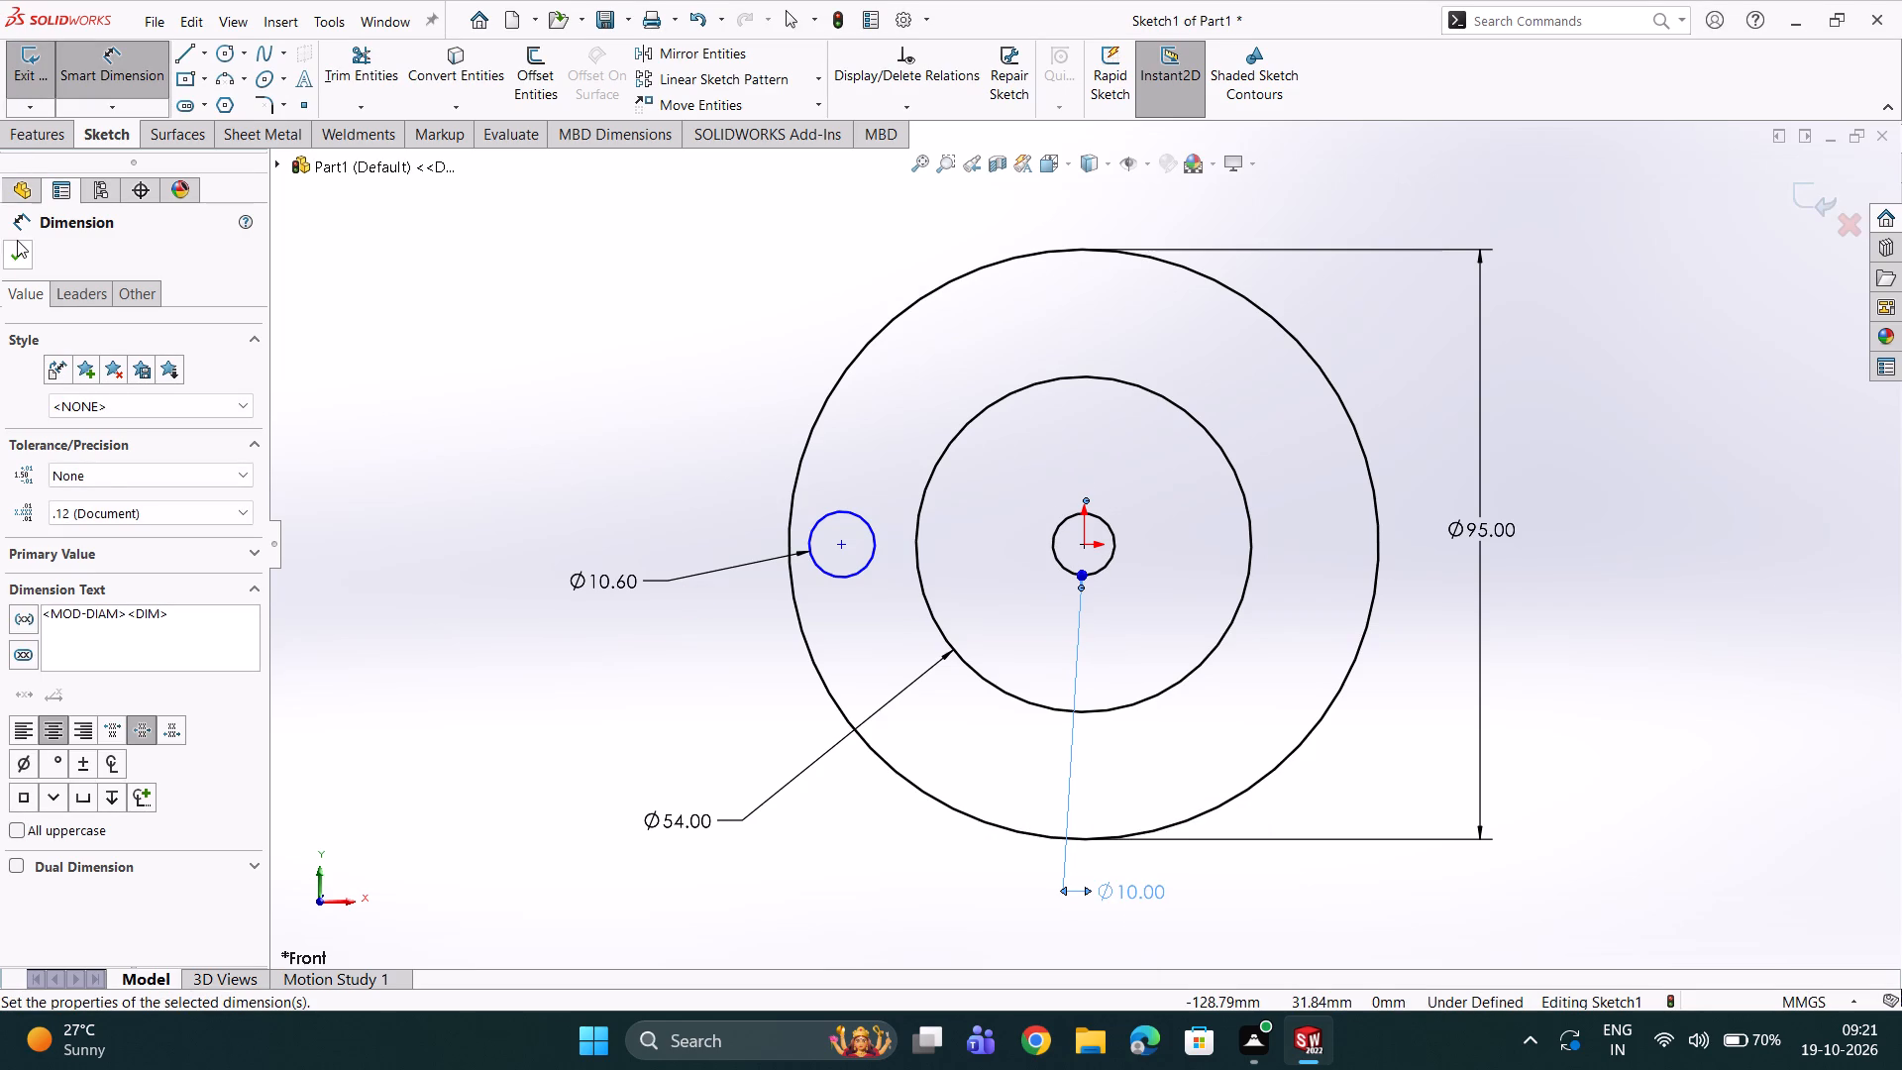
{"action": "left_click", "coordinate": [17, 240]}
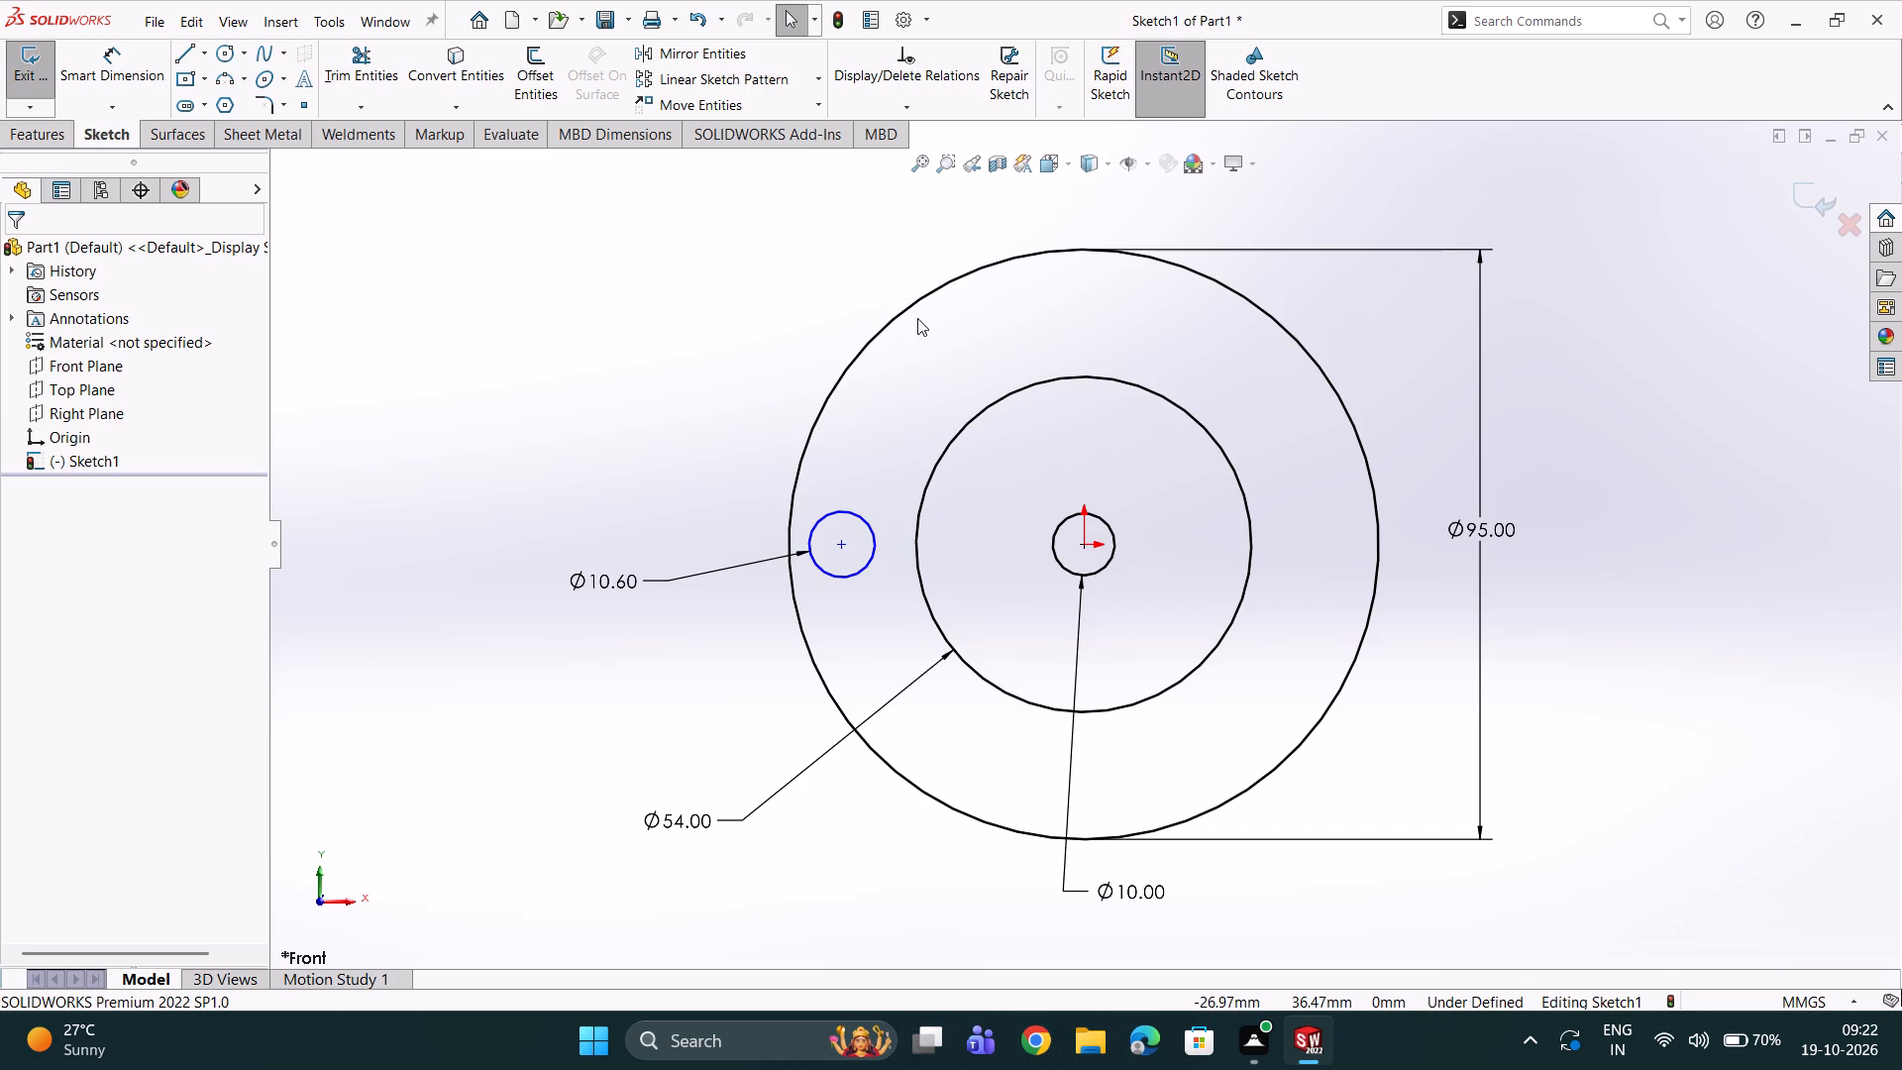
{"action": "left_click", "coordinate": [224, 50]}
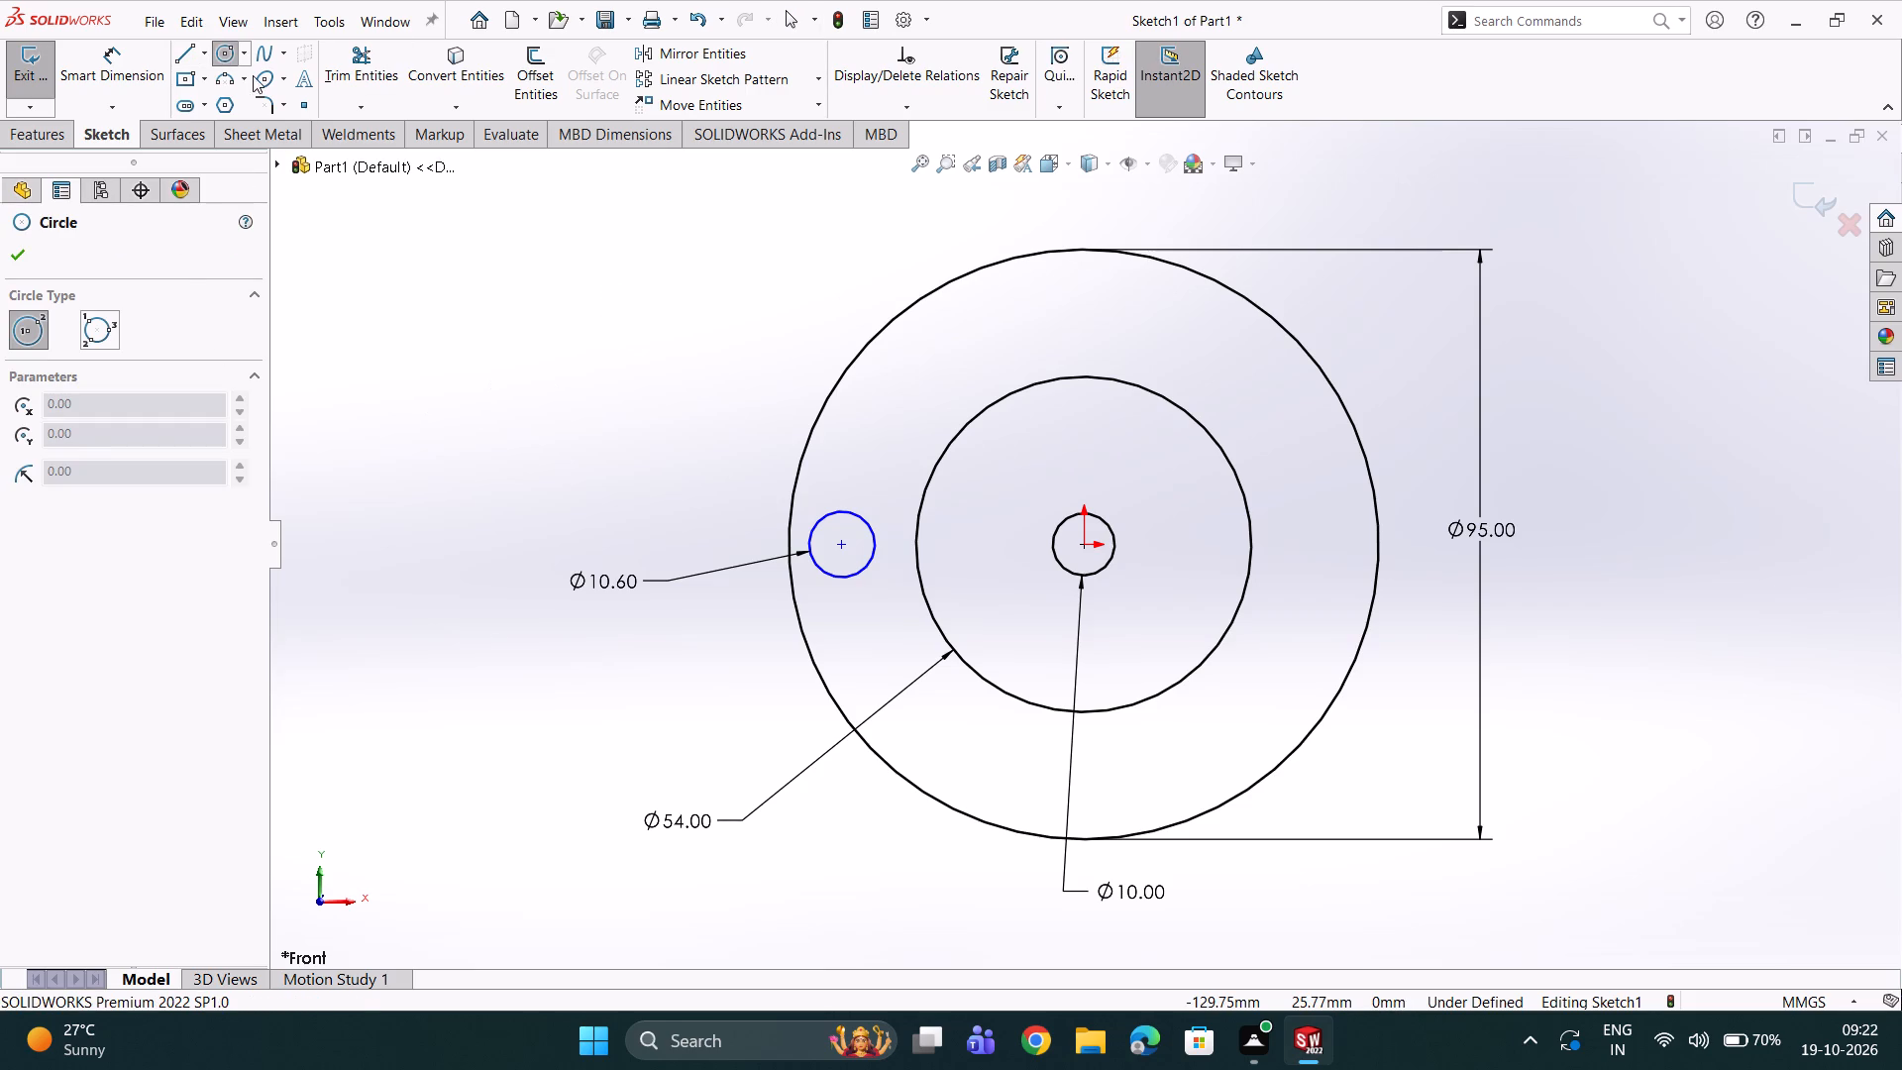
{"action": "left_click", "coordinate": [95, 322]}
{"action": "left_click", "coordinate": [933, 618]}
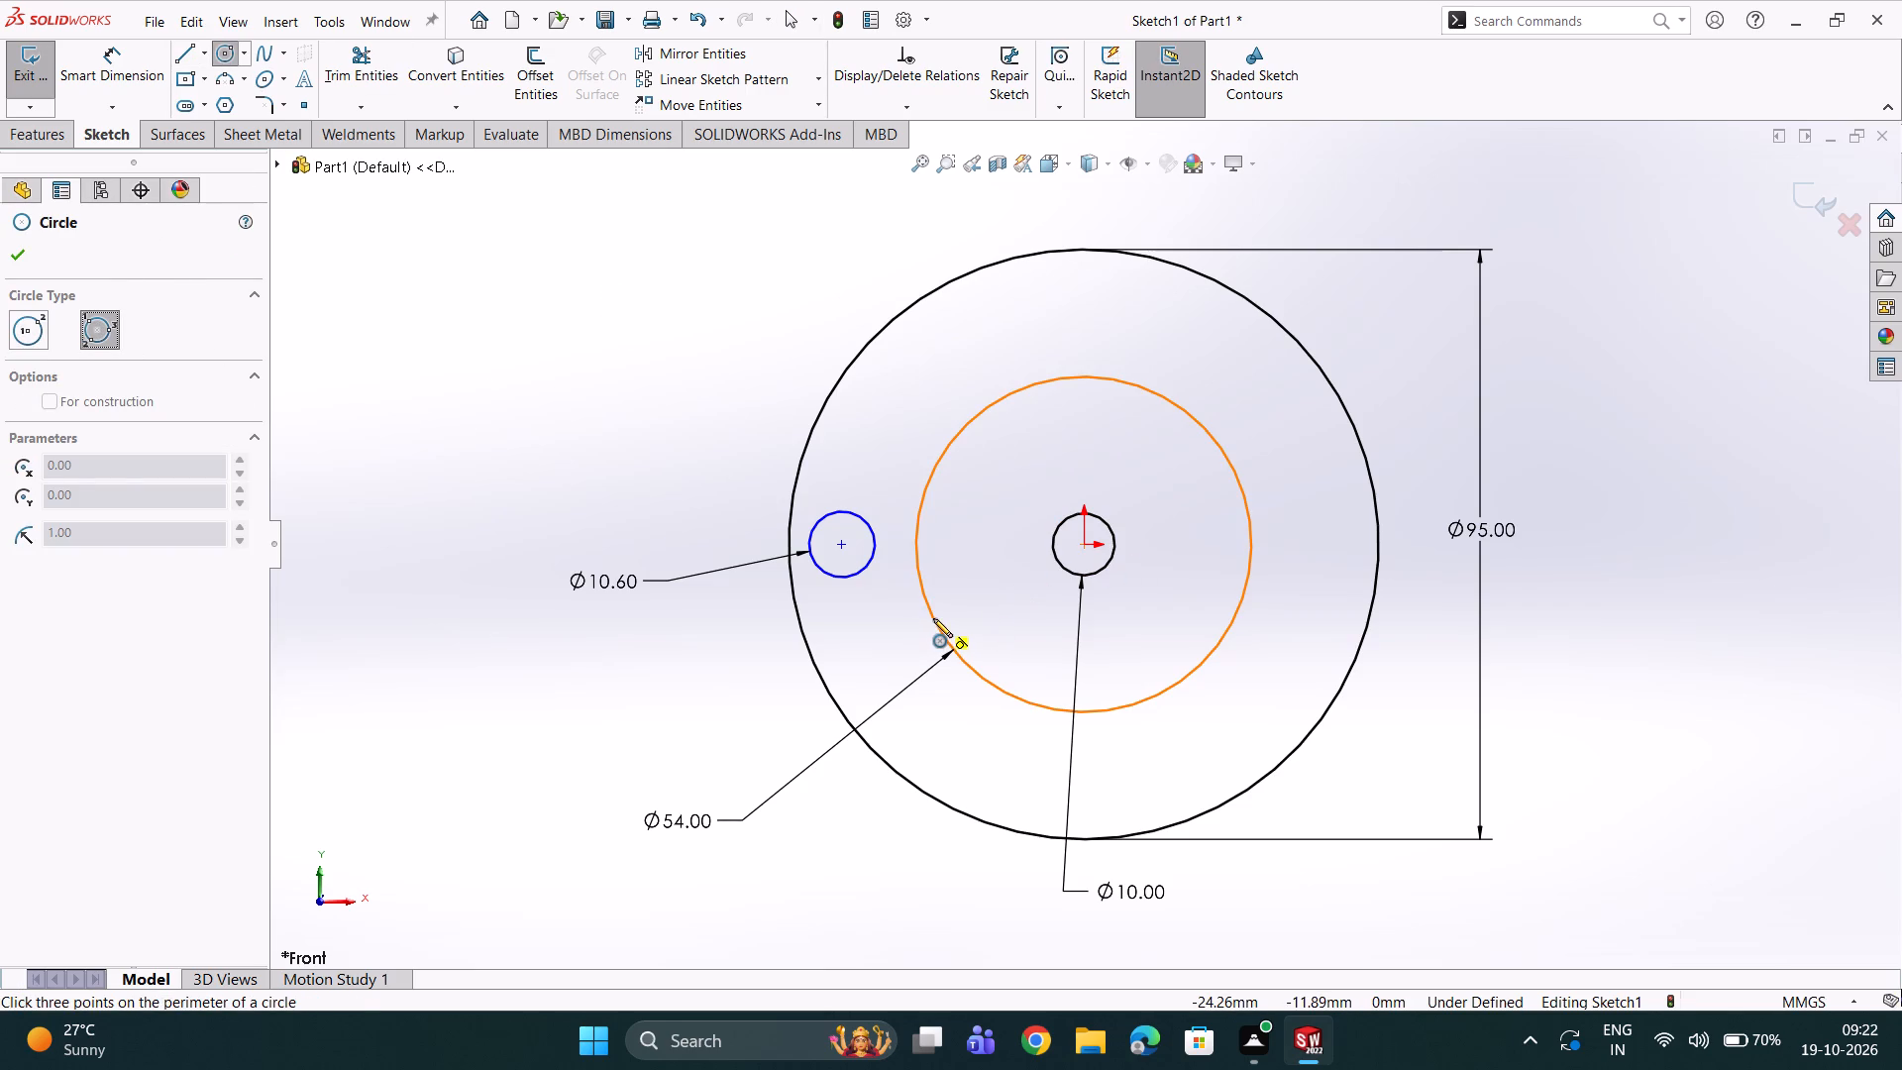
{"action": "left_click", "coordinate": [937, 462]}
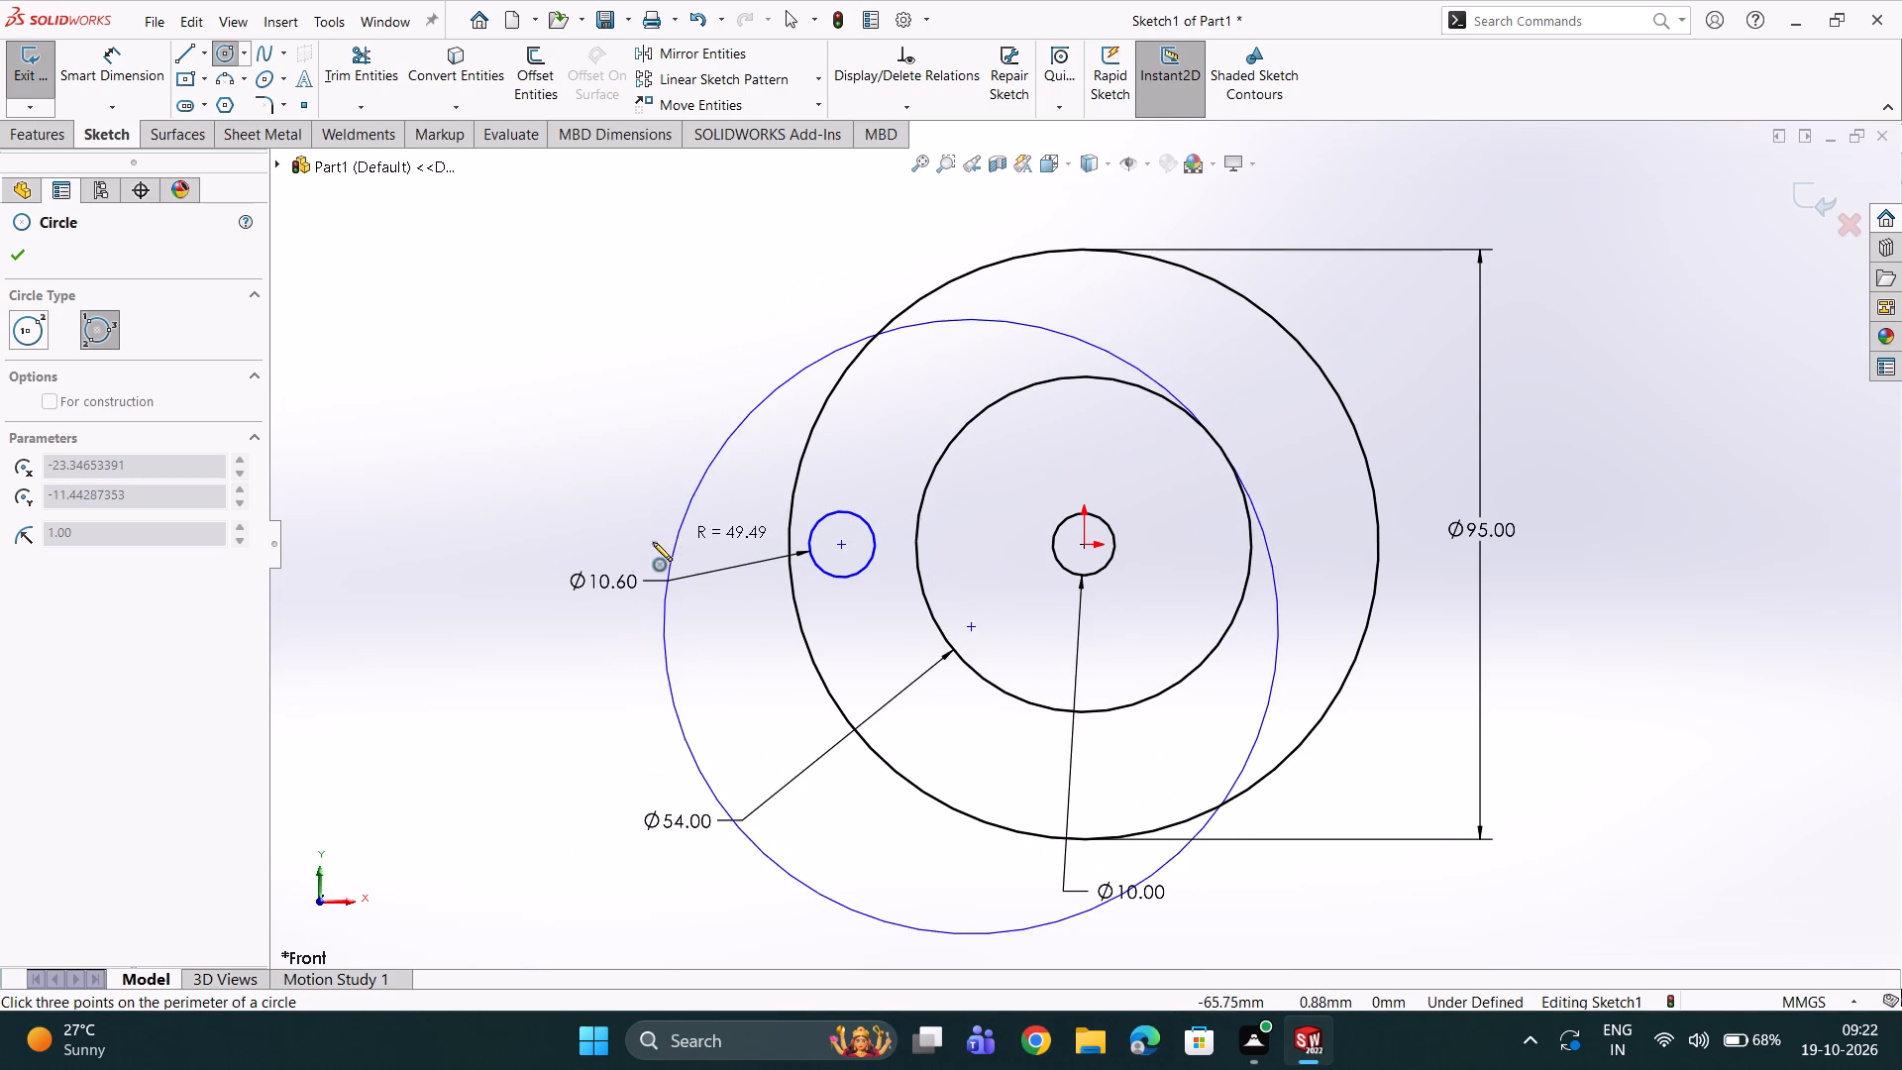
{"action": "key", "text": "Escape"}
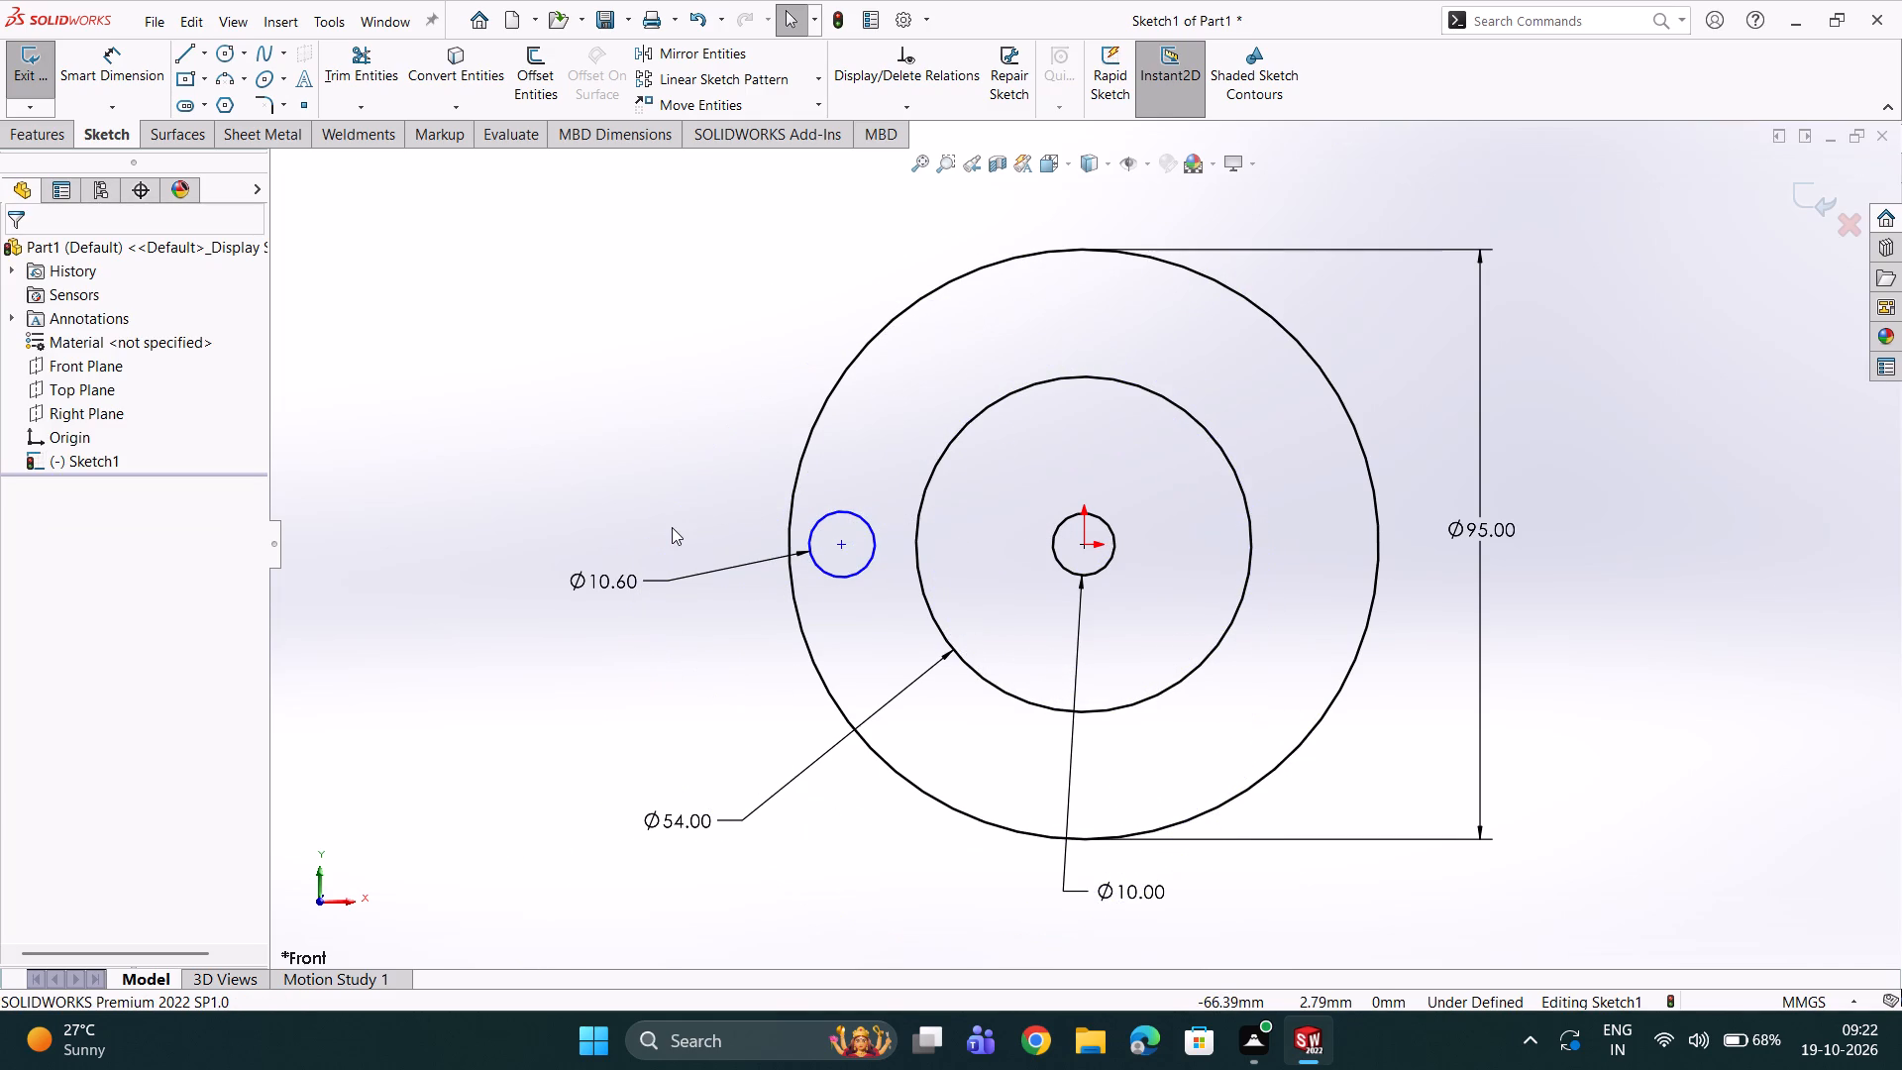
Draw a three-point arc of about 26 mm radius between two points on the 54 mm circle, bulging toward the origin.
{"action": "left_click", "coordinate": [230, 84]}
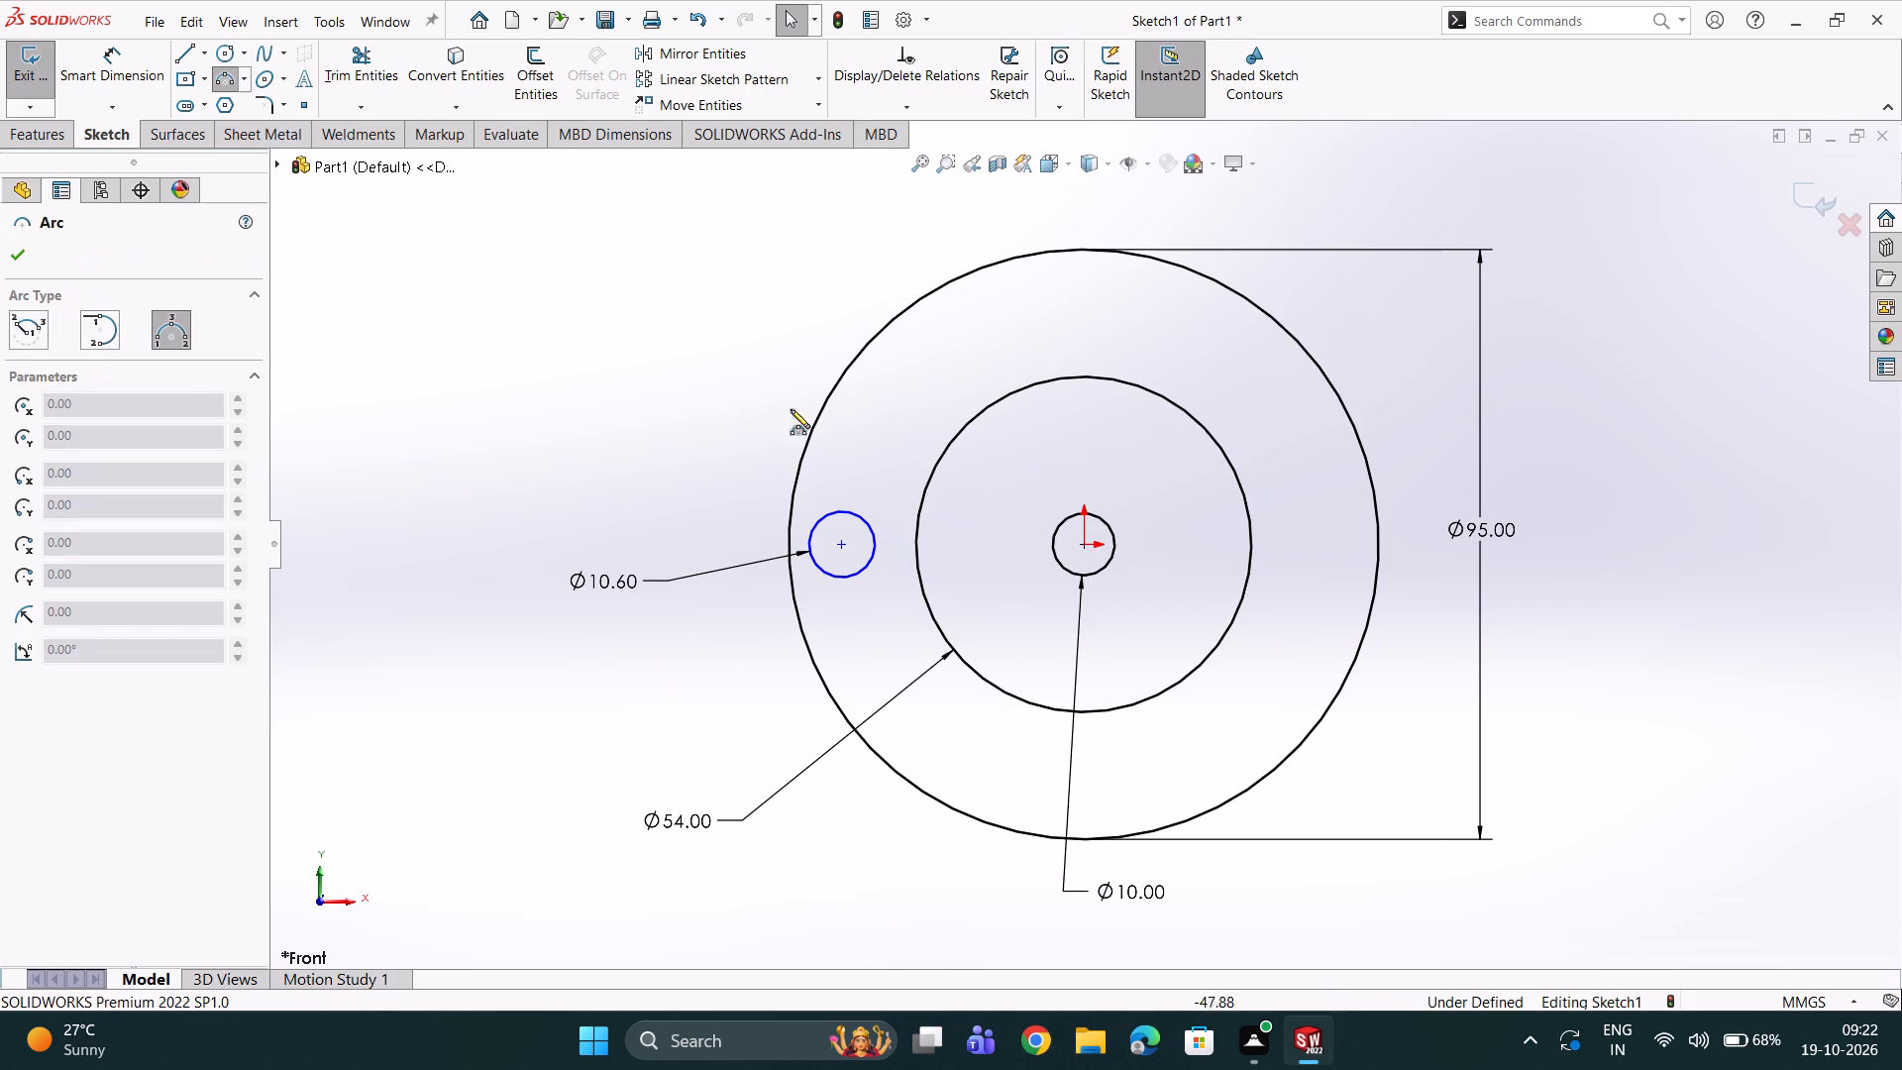
{"action": "left_click", "coordinate": [960, 657]}
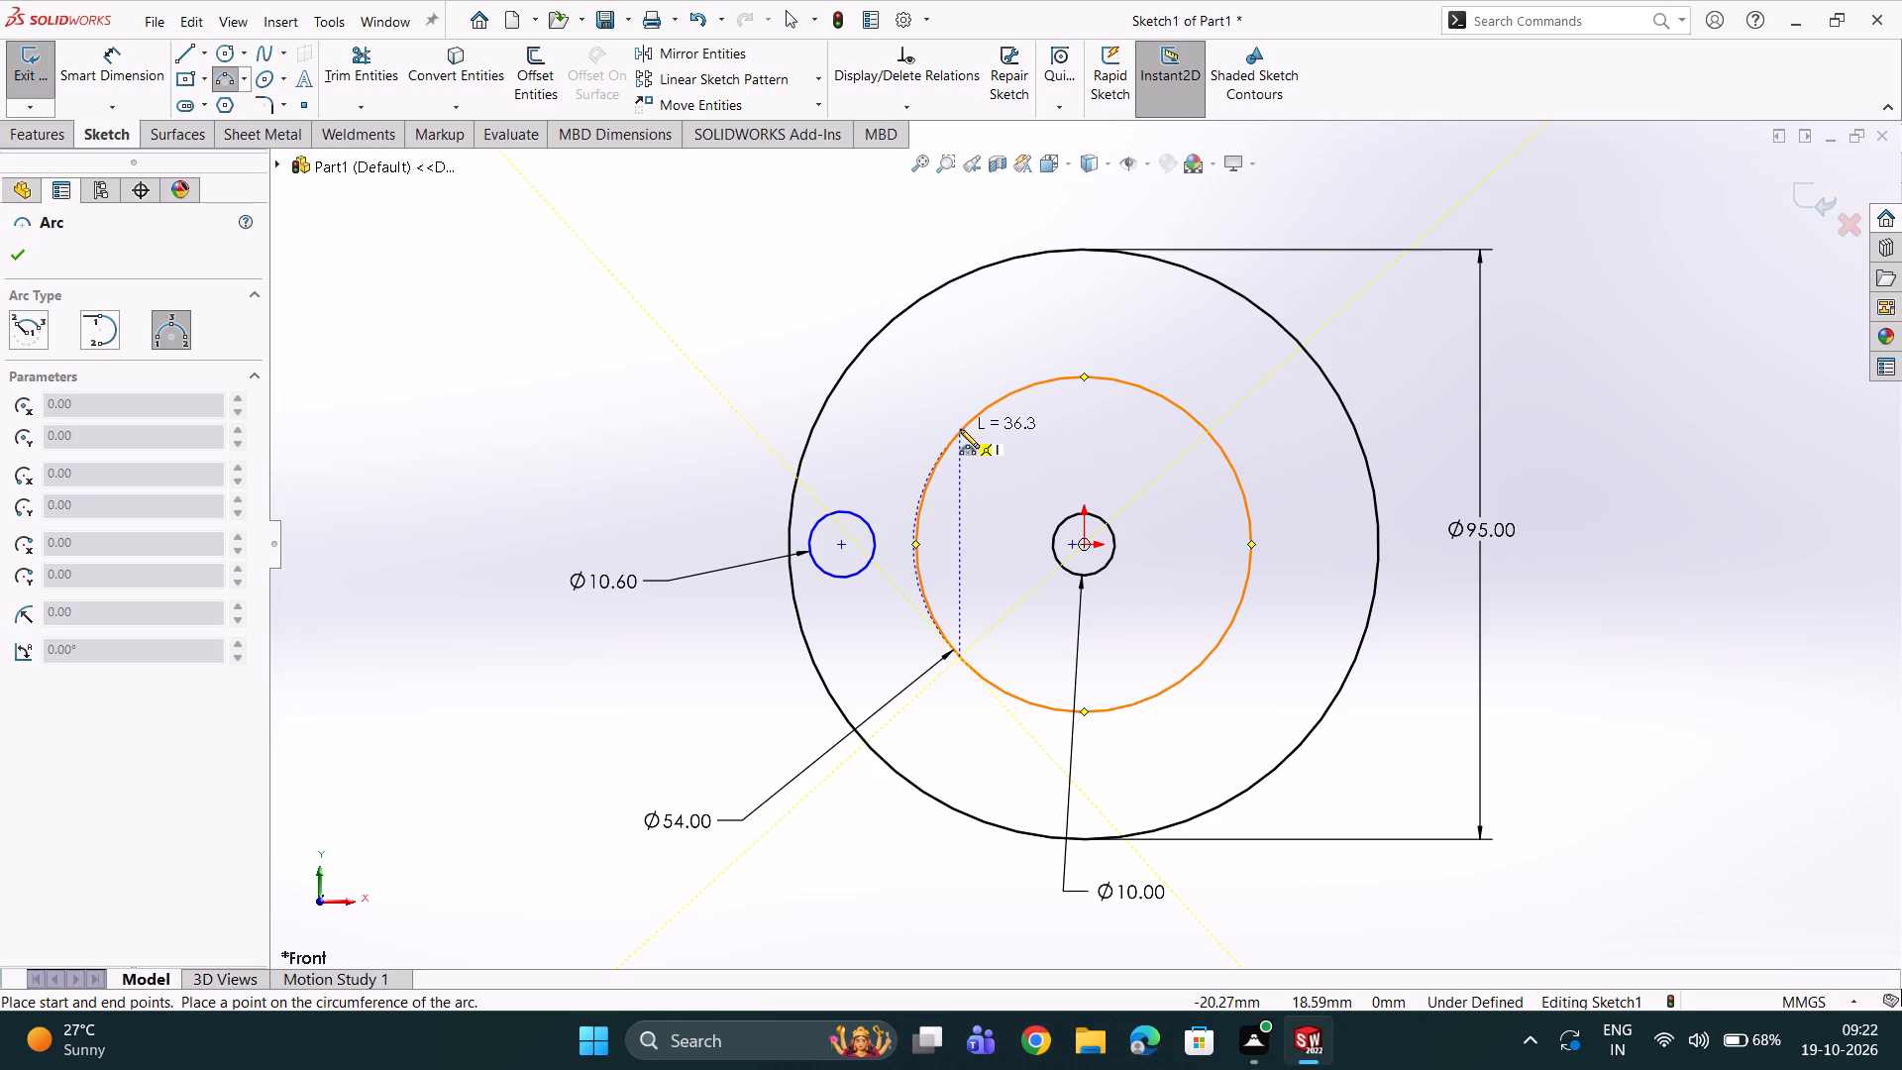
{"action": "left_click", "coordinate": [960, 429]}
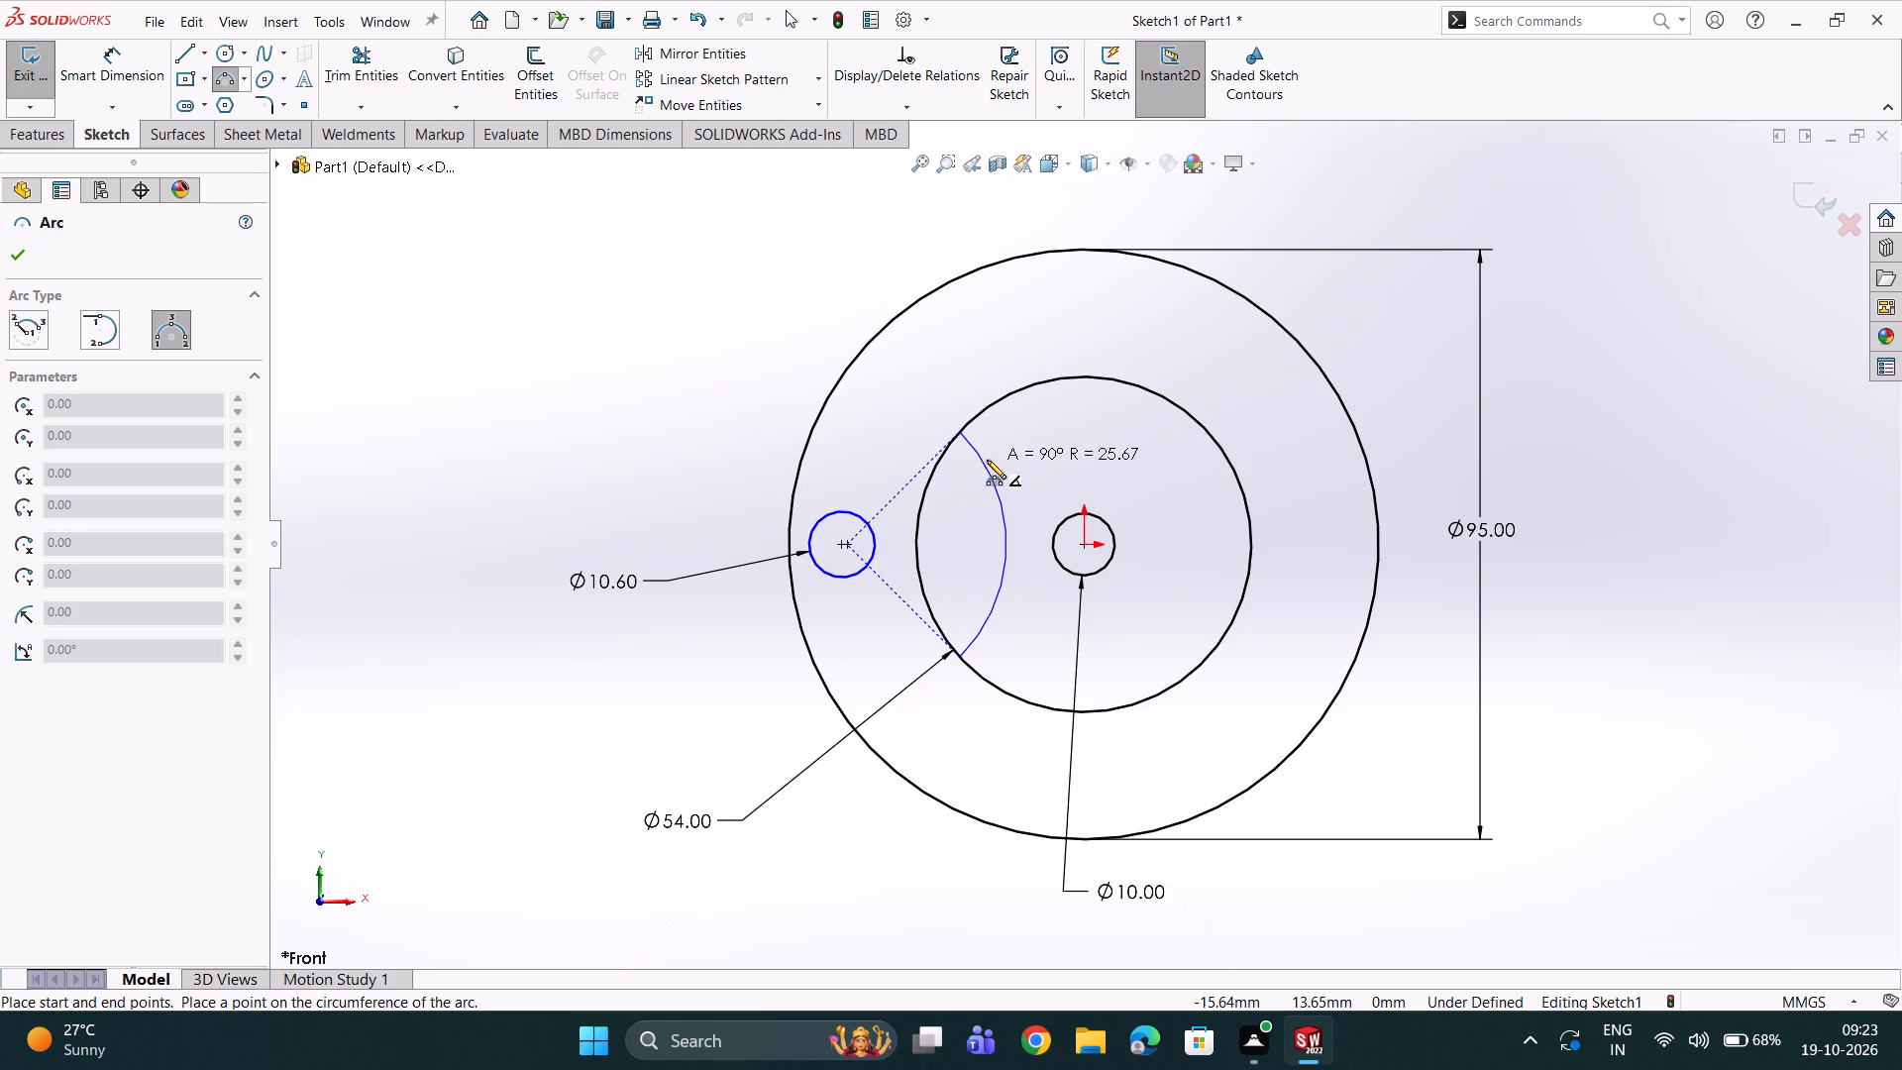
{"action": "left_click", "coordinate": [981, 467]}
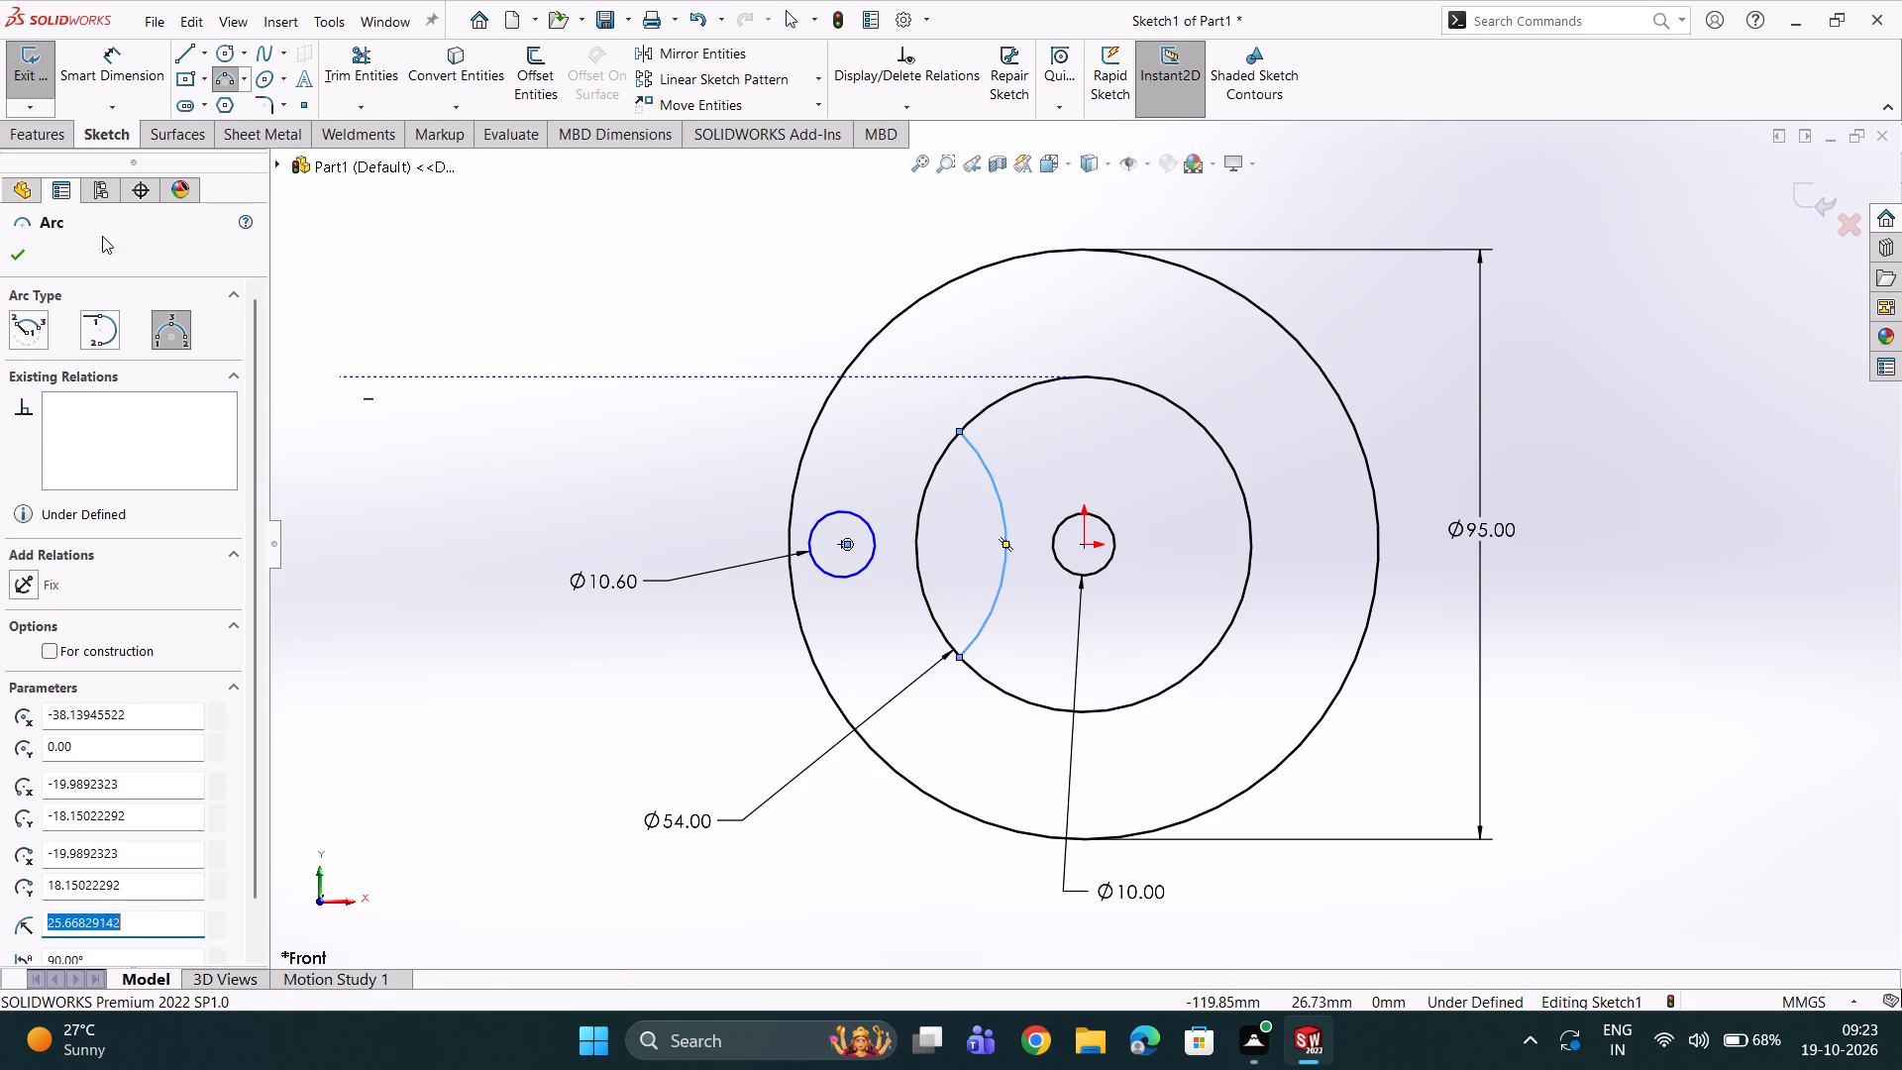
Dimension the new arc's radius at 27 mm.
{"action": "left_click", "coordinate": [124, 66]}
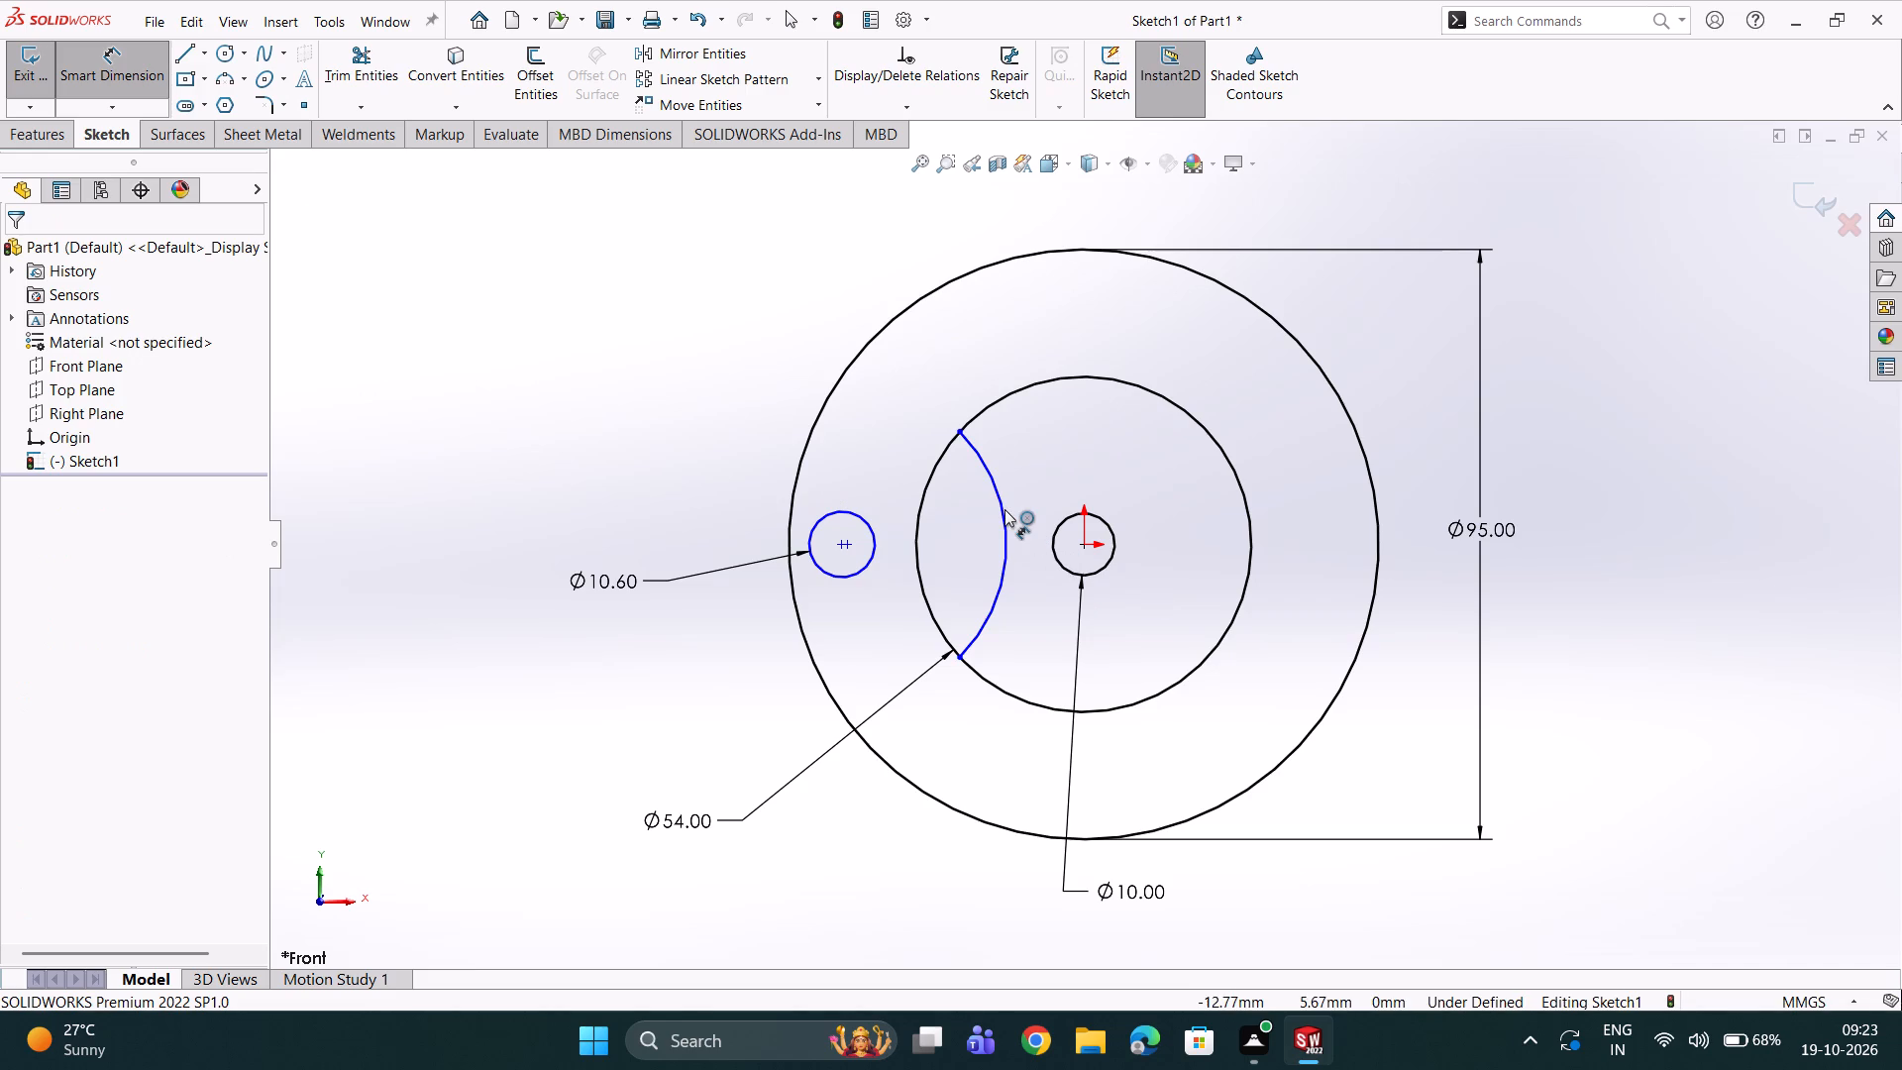
{"action": "left_click", "coordinate": [1004, 509]}
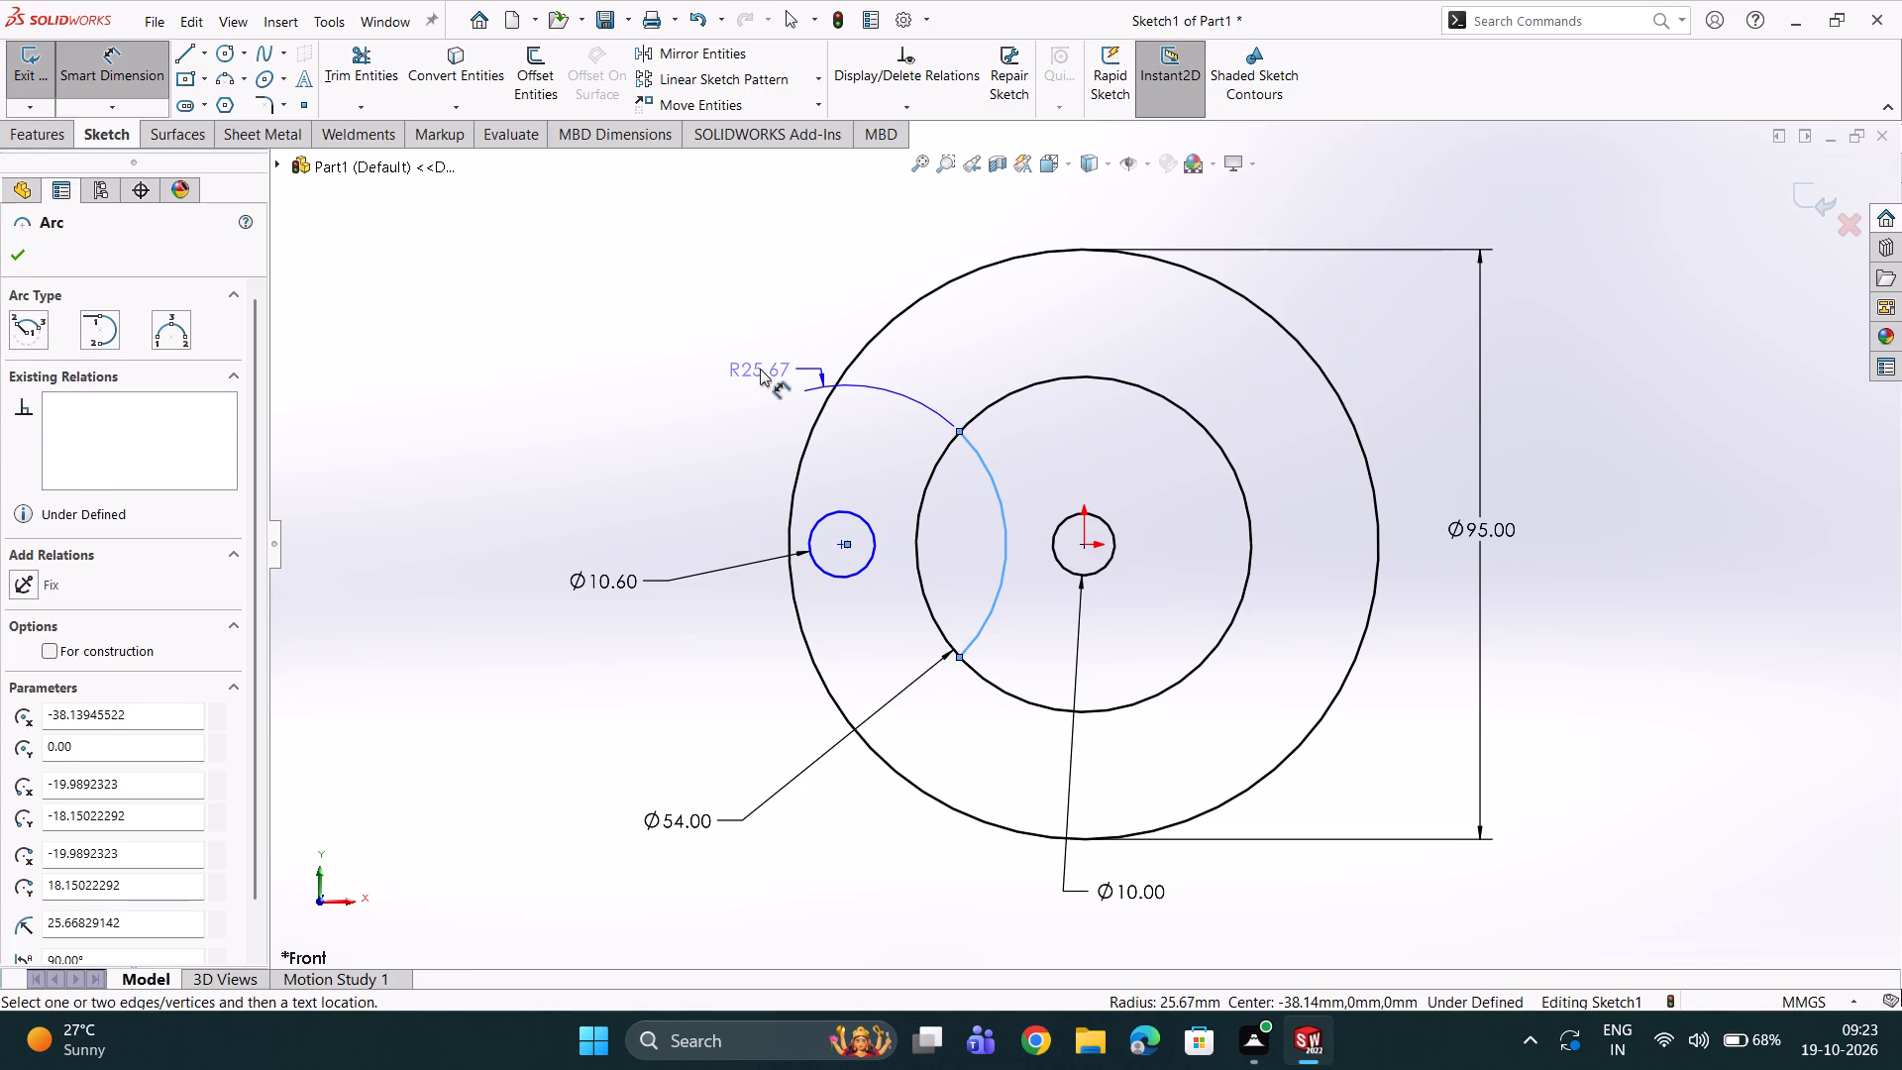
{"action": "left_click", "coordinate": [760, 369]}
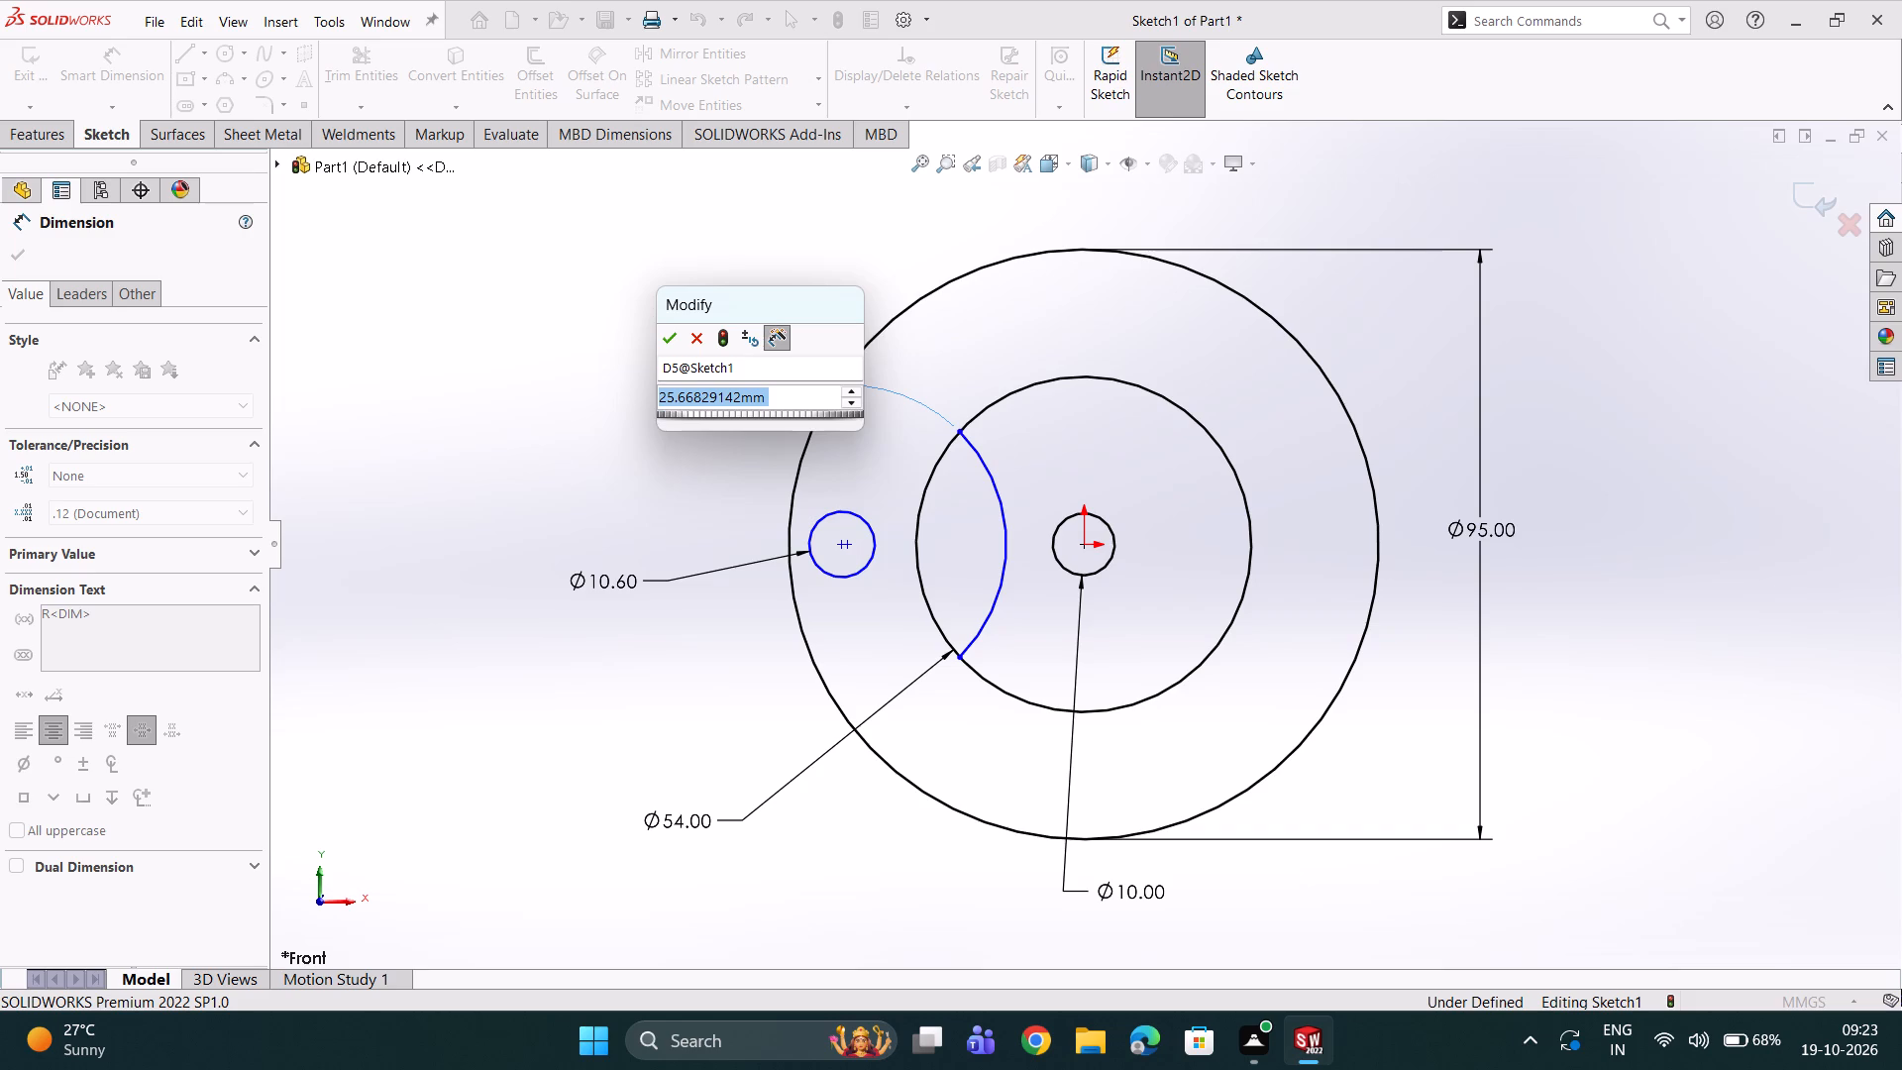
{"action": "type", "text": "27"}
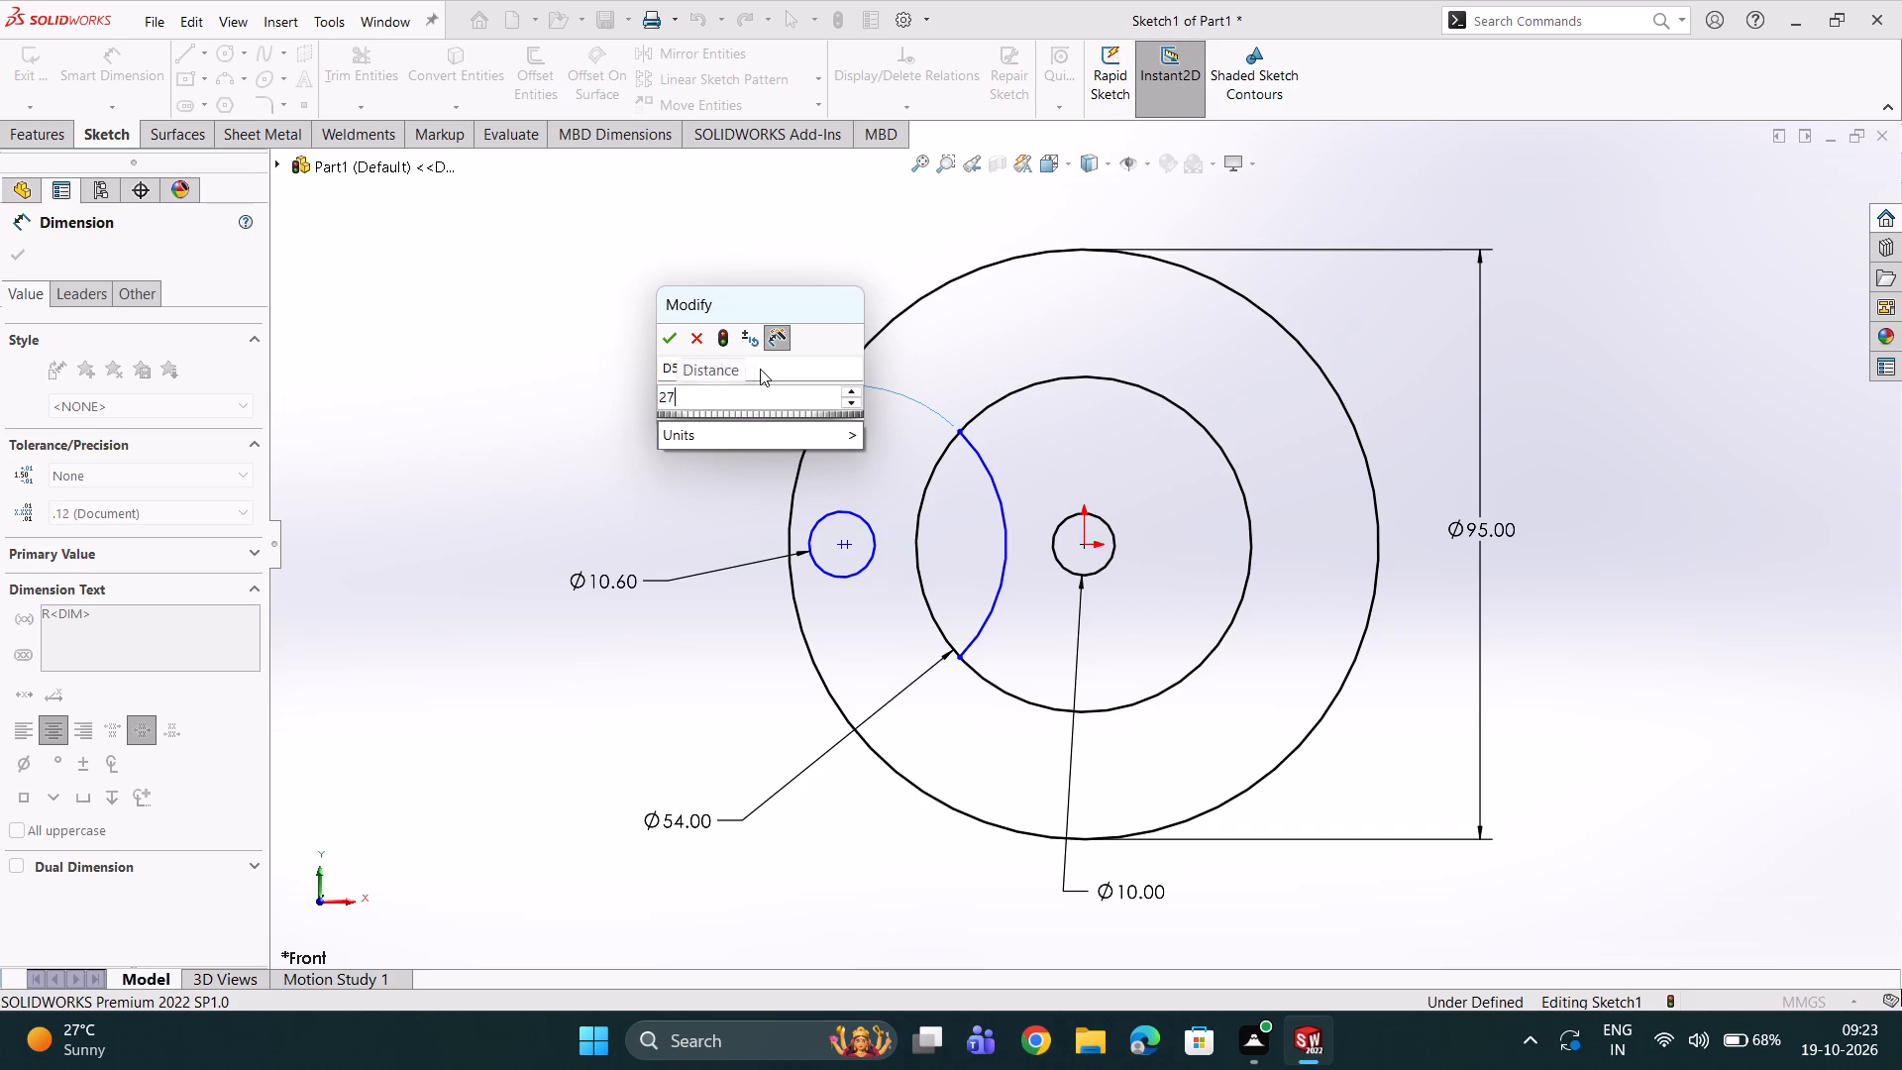
{"action": "key", "text": "Return"}
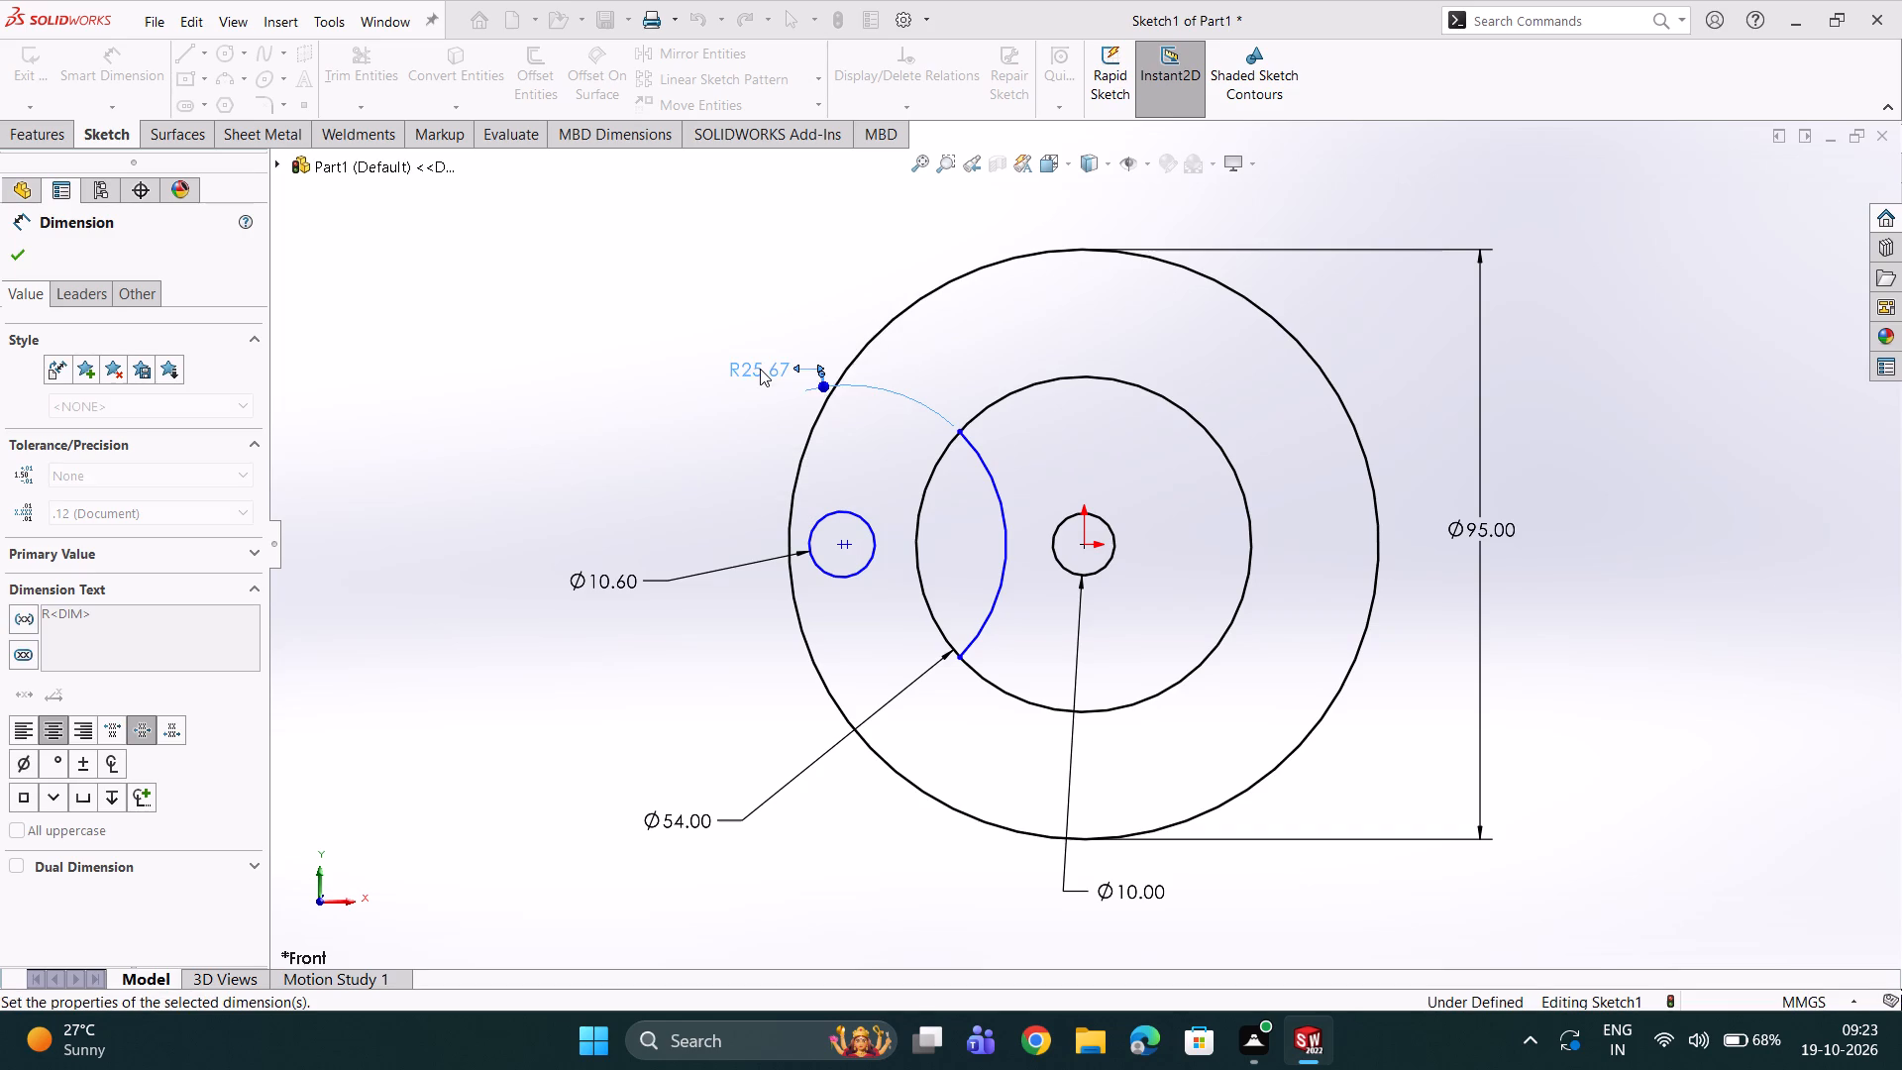
Trim away the portion of the 54 mm circle between the arc's endpoints, on the side facing the 10.6 mm circle.
{"action": "scroll", "coordinate": [1011, 506], "scroll_direction": "down", "scroll_amount": 2}
{"action": "scroll", "coordinate": [988, 538], "scroll_direction": "up", "scroll_amount": 2}
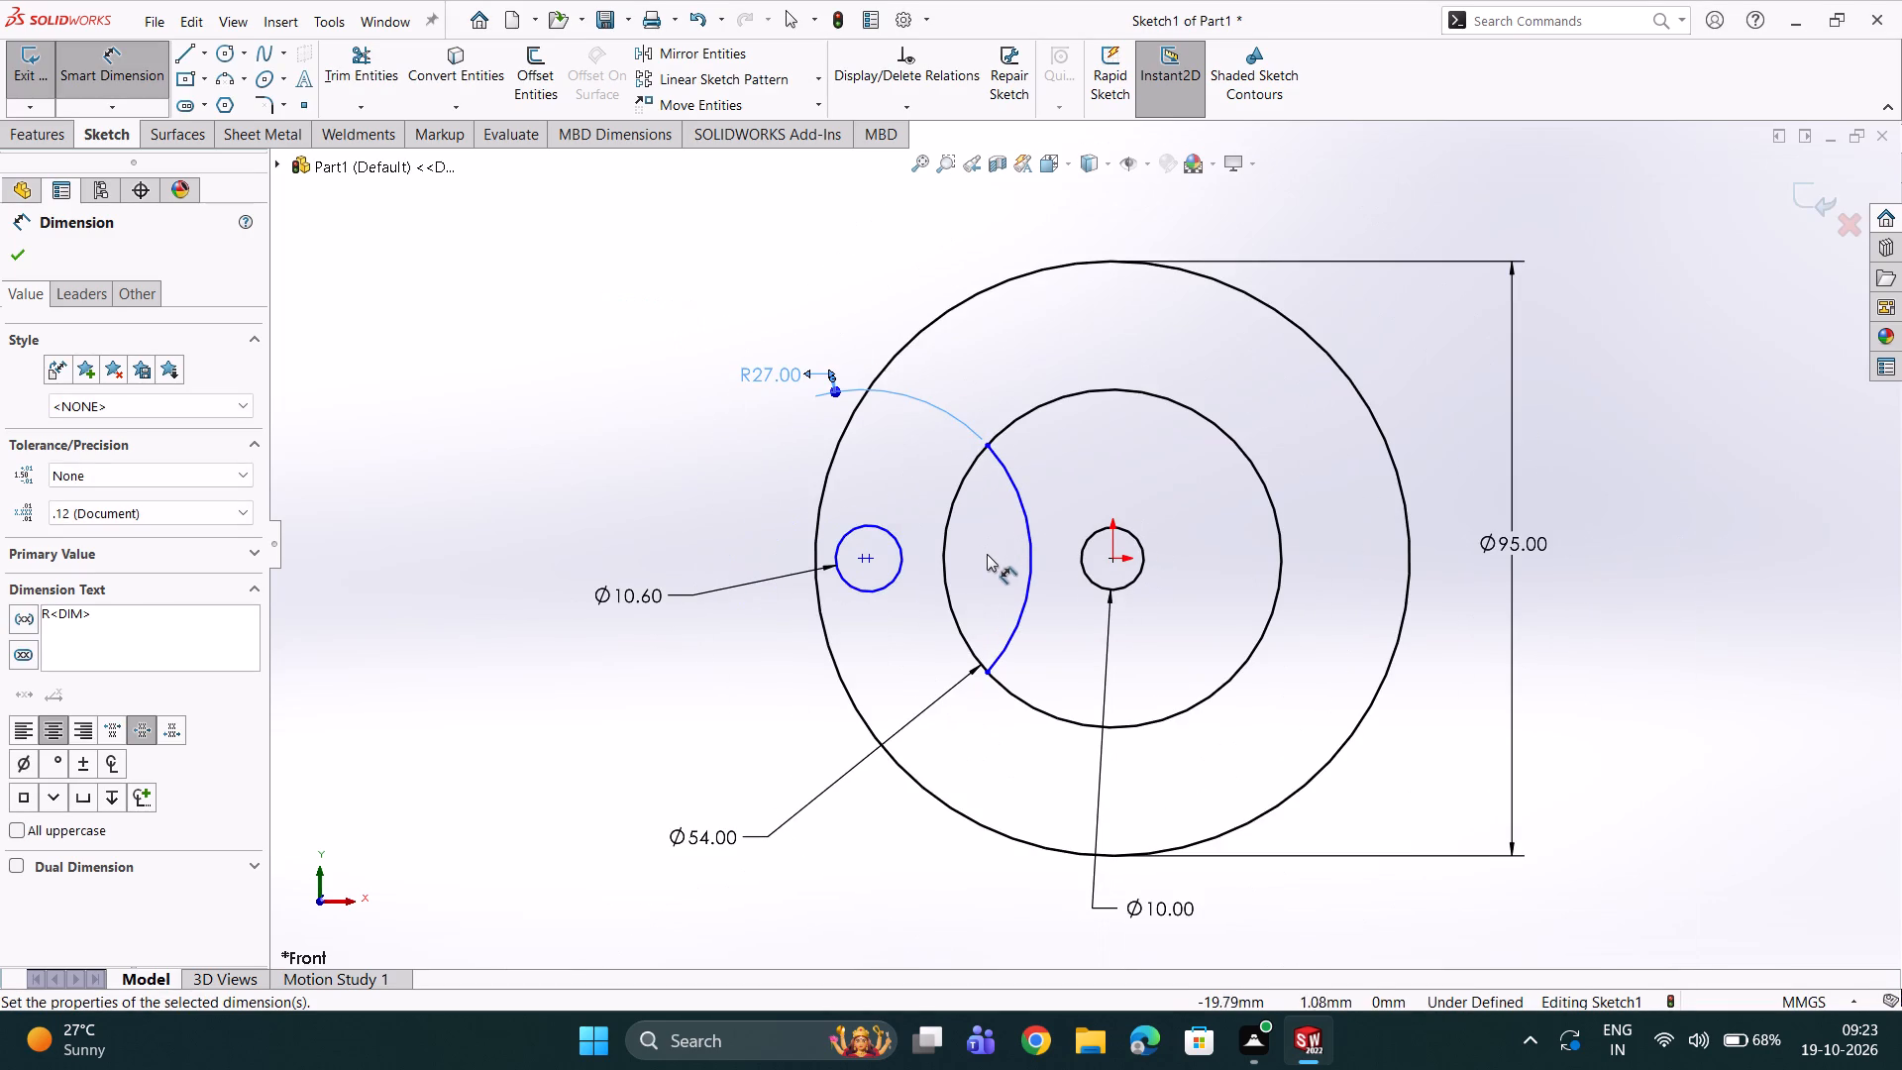
{"action": "scroll", "coordinate": [978, 598], "scroll_direction": "up", "scroll_amount": 3}
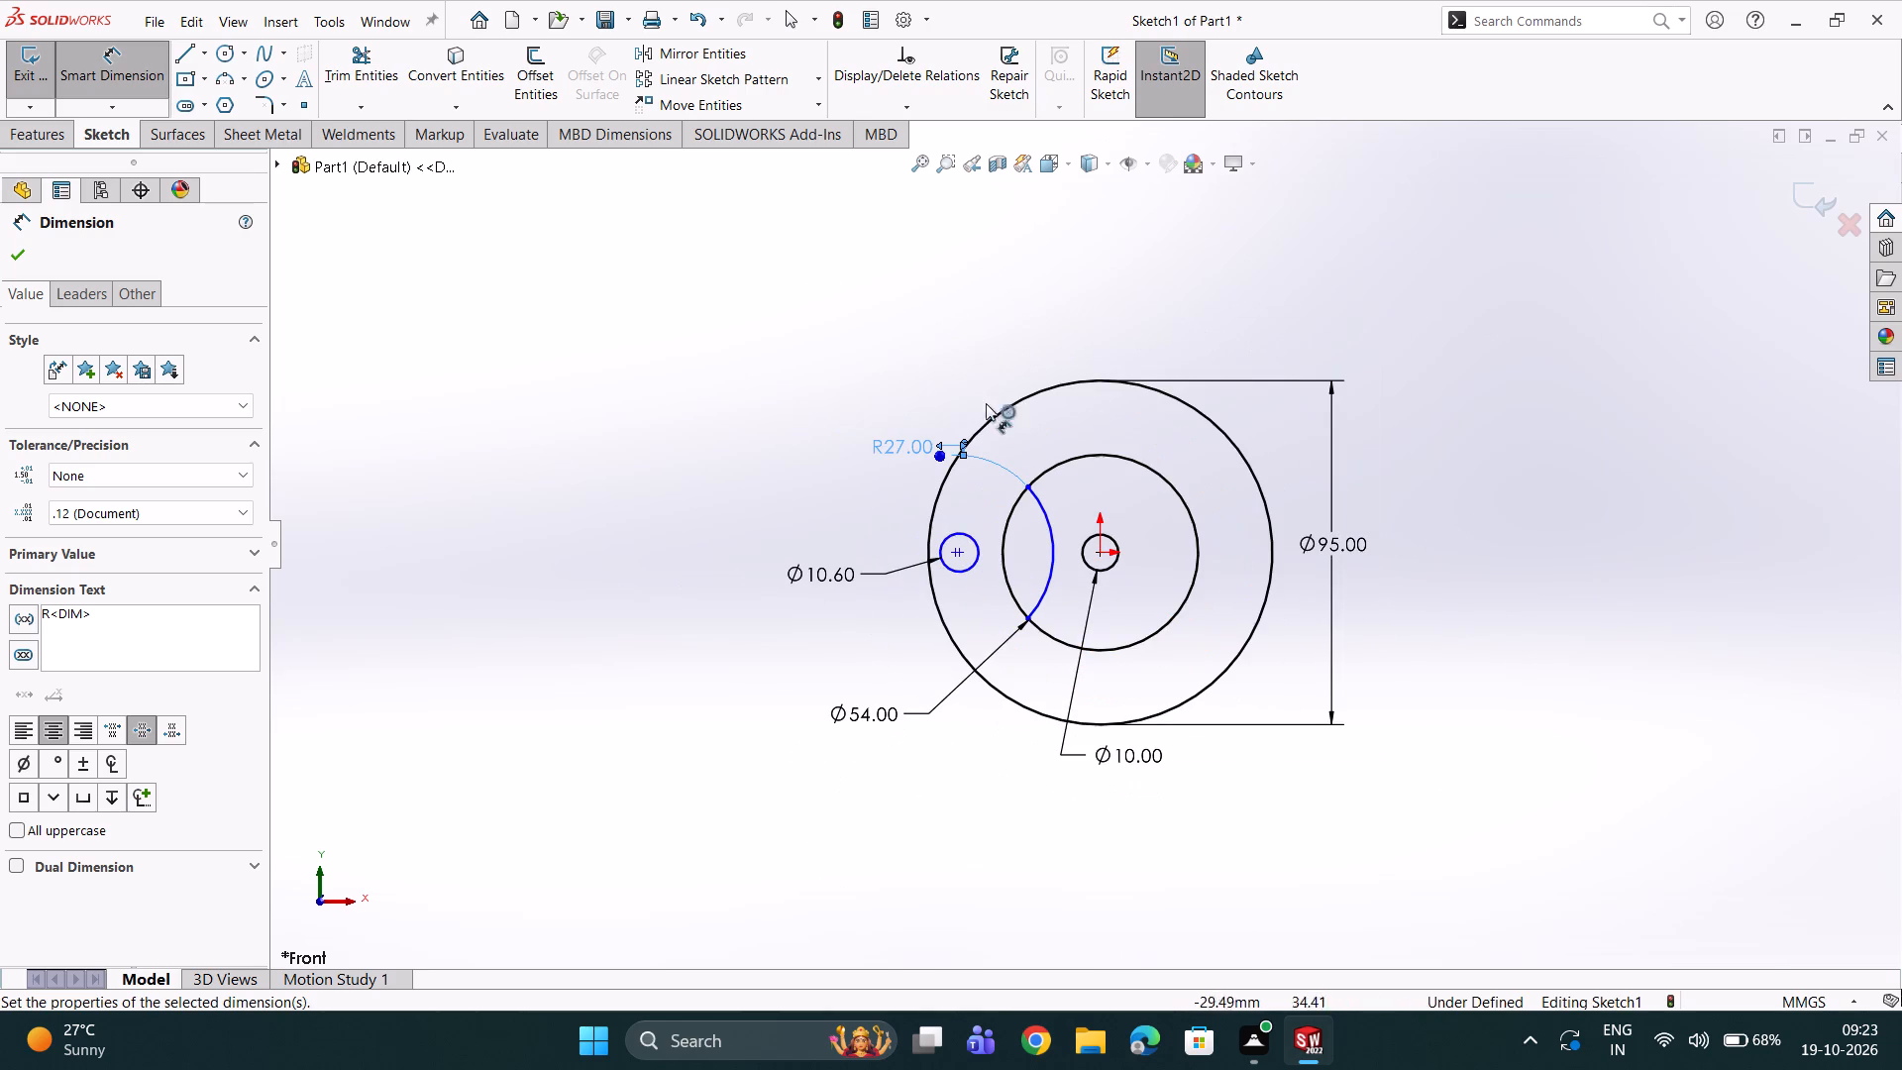
{"action": "left_click", "coordinate": [348, 64]}
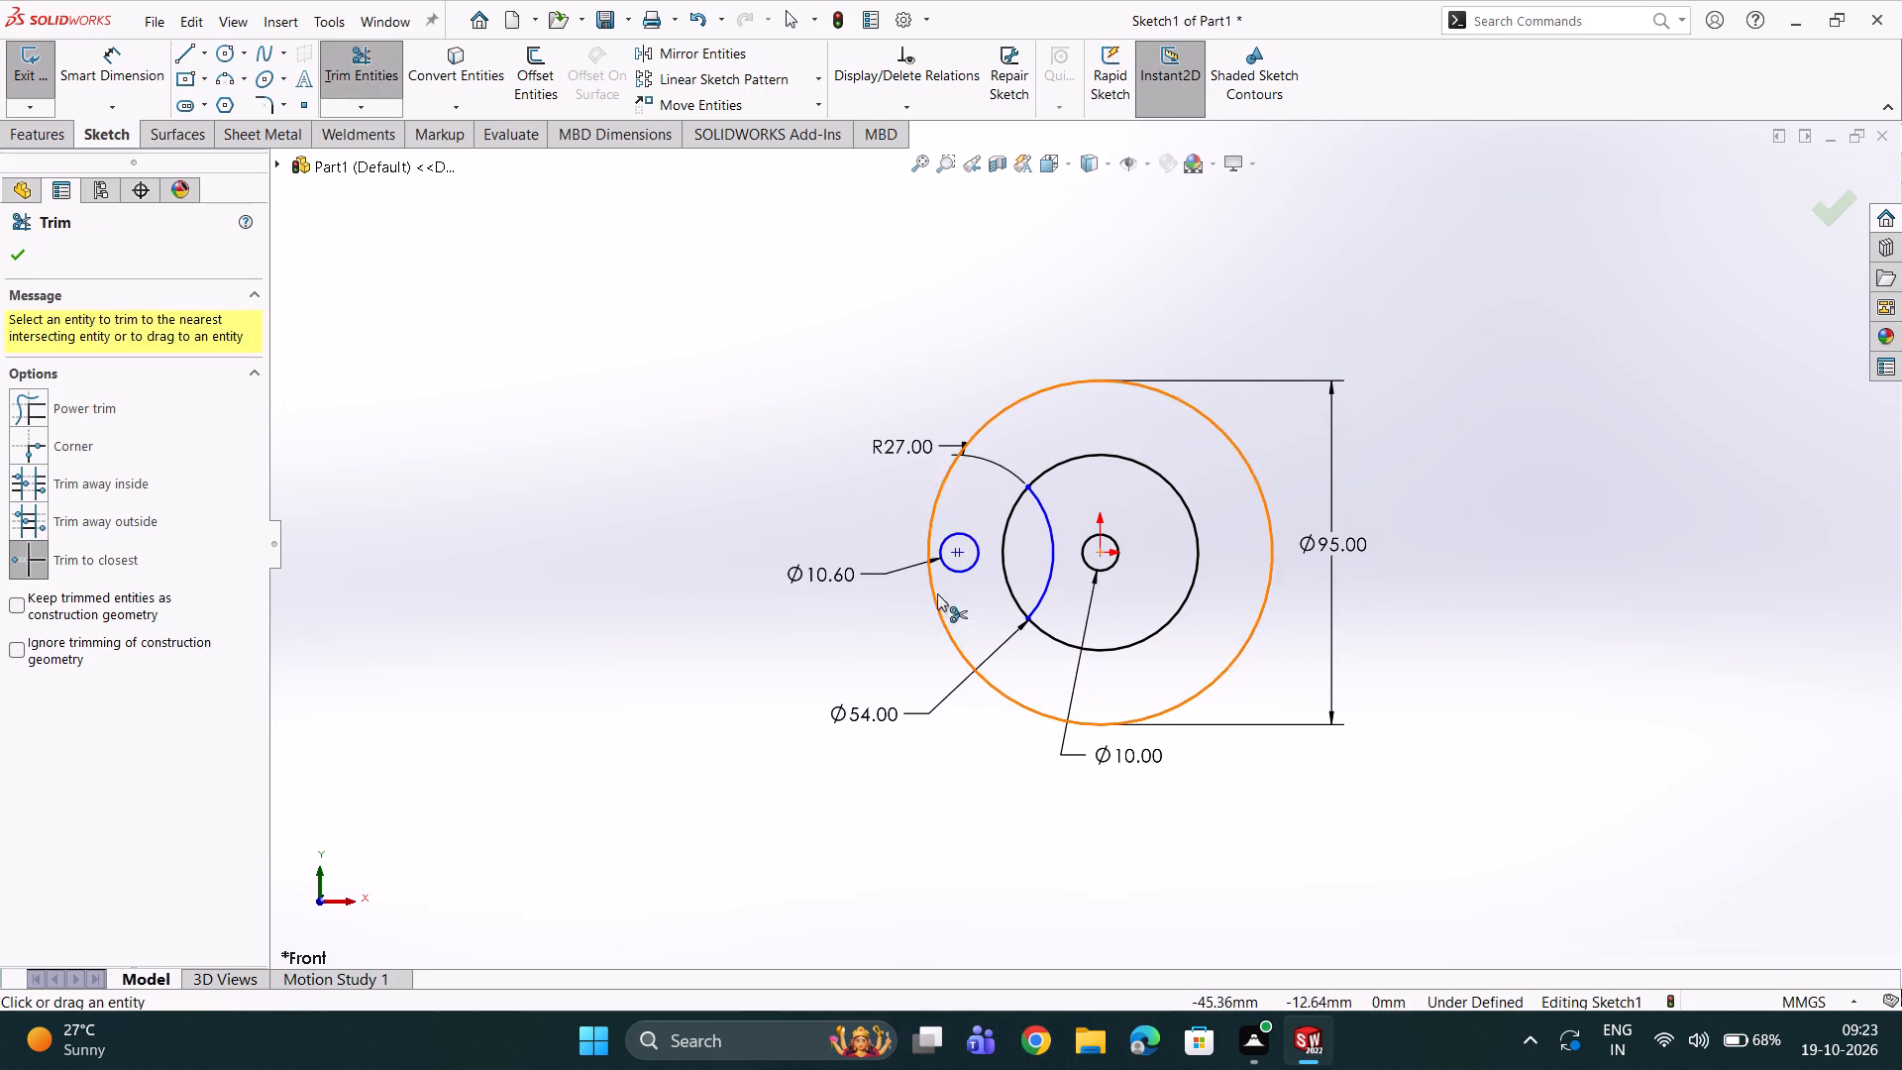
{"action": "left_click", "coordinate": [1005, 568]}
Dimension the distance from the 10.6 mm circle's centre to the origin at 39 mm.
{"action": "scroll", "coordinate": [1015, 554], "scroll_direction": "down", "scroll_amount": 2}
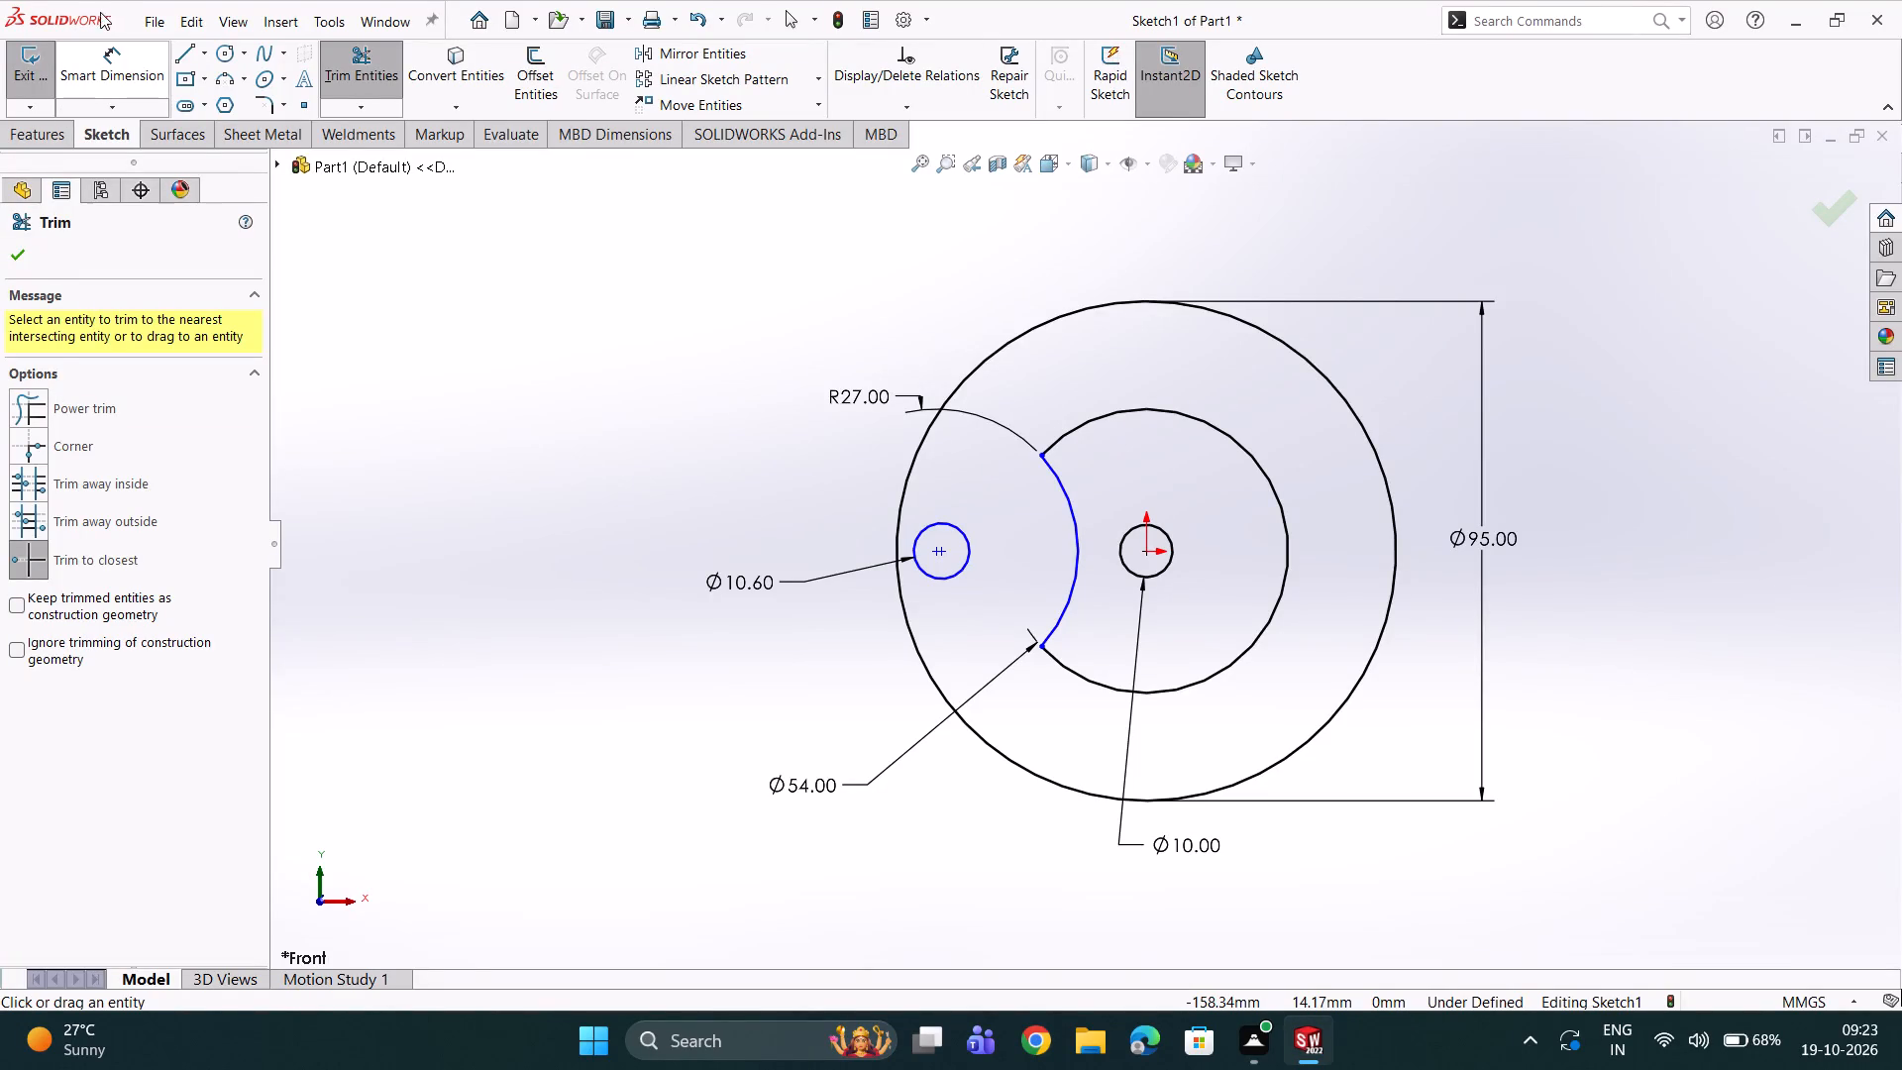
{"action": "left_click", "coordinate": [101, 53]}
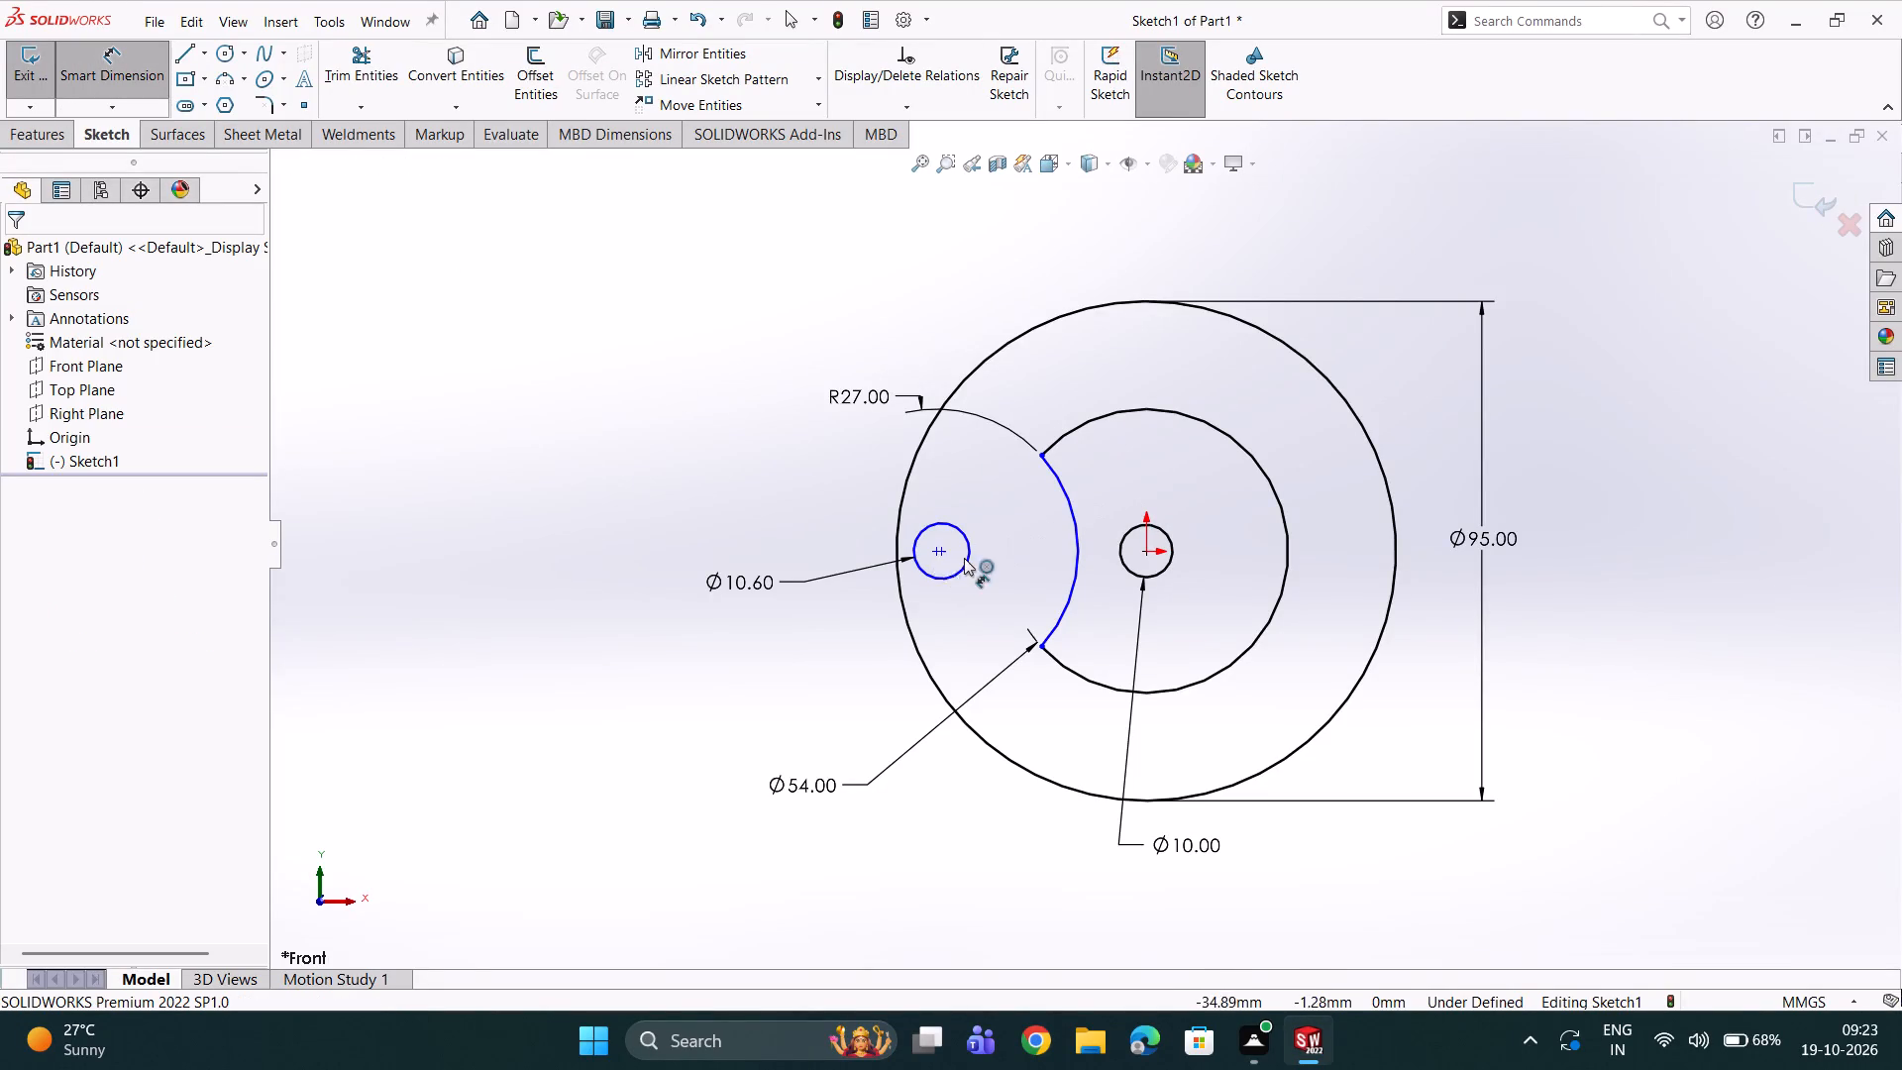
{"action": "scroll", "coordinate": [964, 558], "scroll_direction": "down", "scroll_amount": 8}
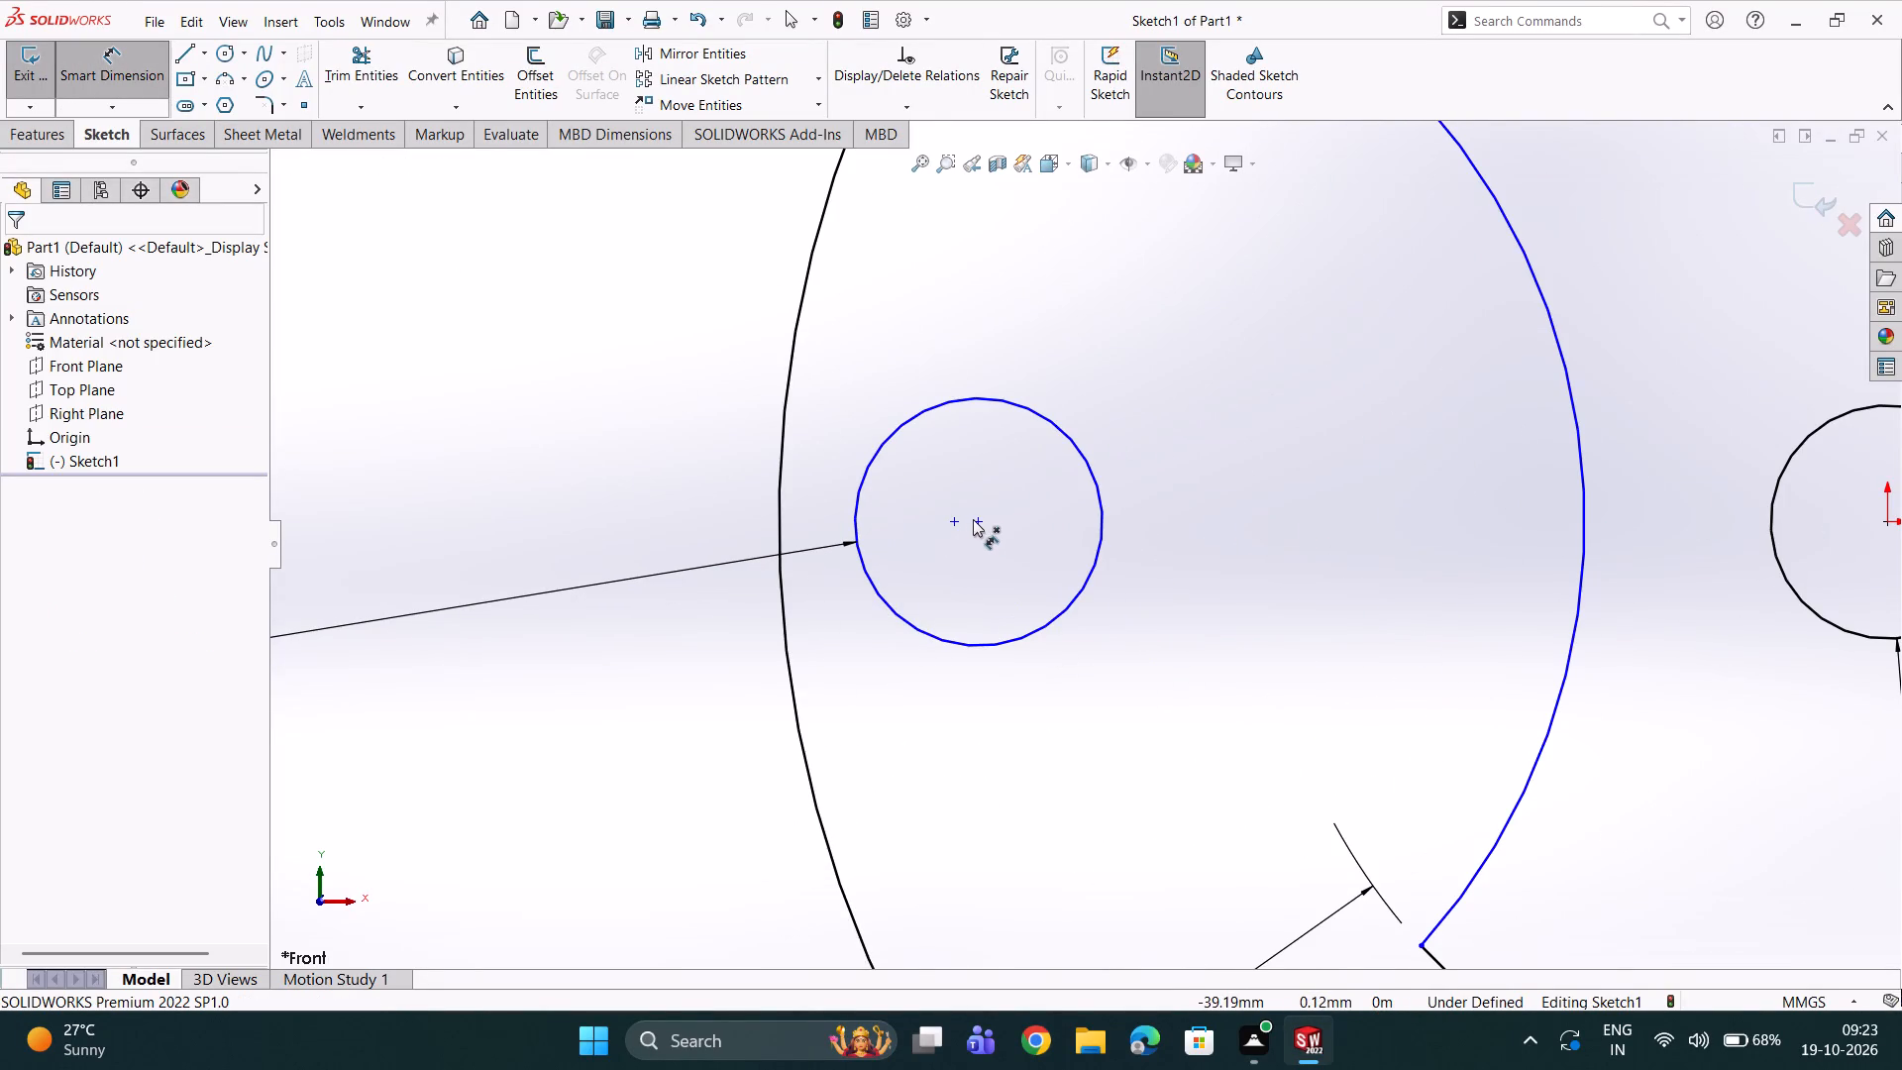
{"action": "left_click", "coordinate": [980, 519]}
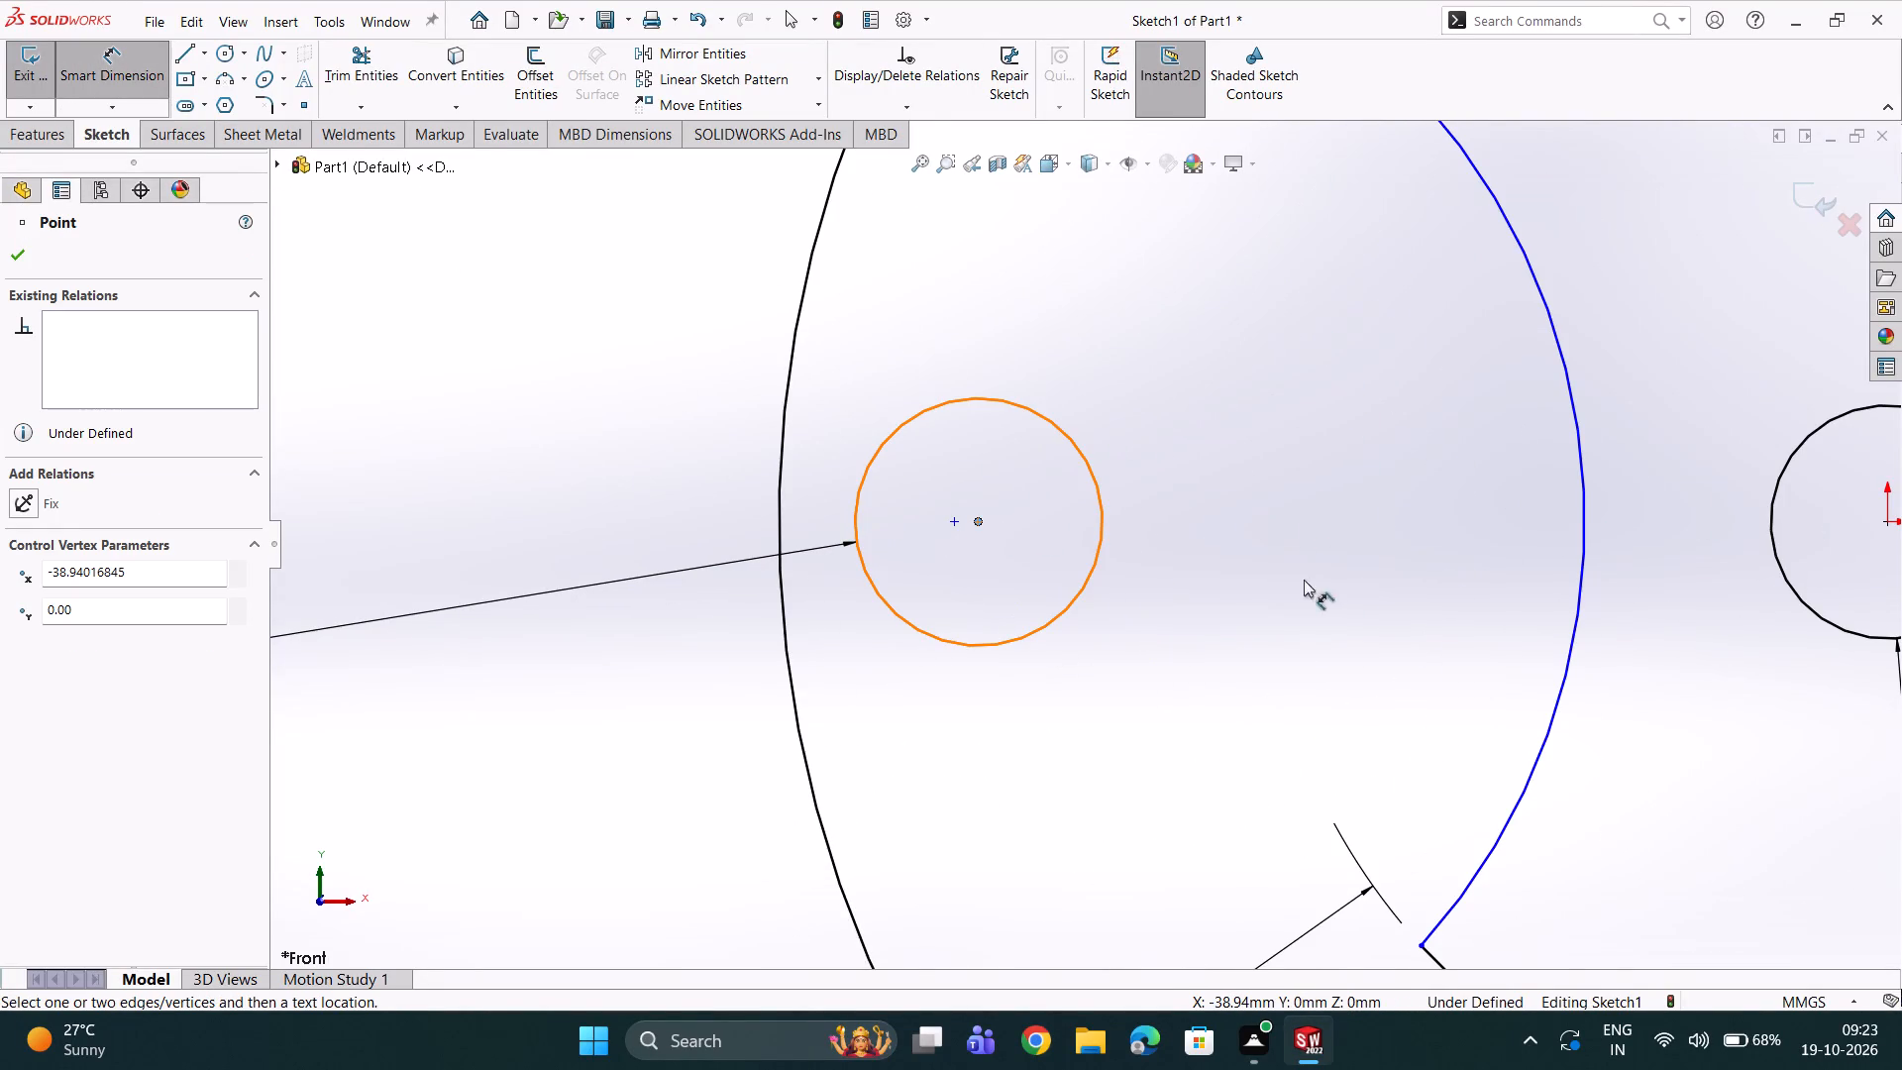
{"action": "scroll", "coordinate": [1400, 557], "scroll_direction": "up", "scroll_amount": 3}
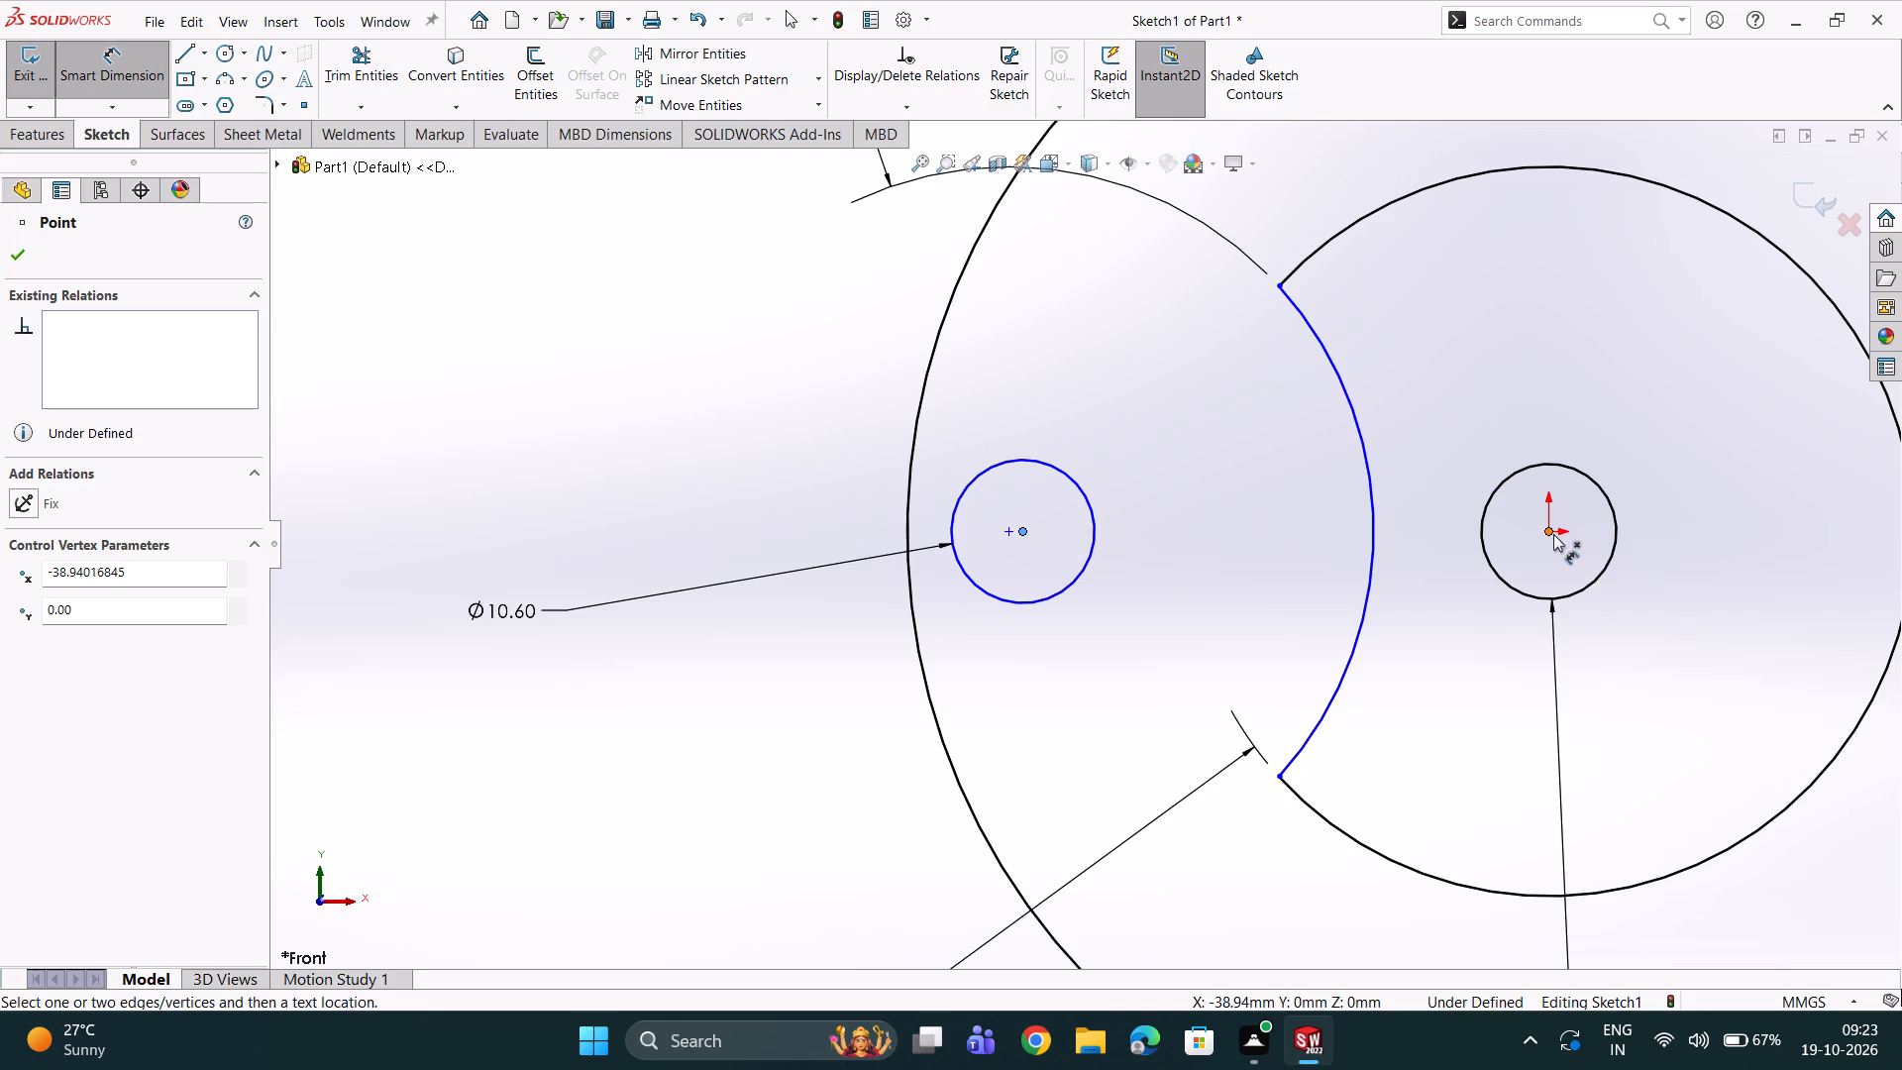
{"action": "left_click", "coordinate": [1553, 534]}
{"action": "scroll", "coordinate": [1311, 438], "scroll_direction": "up", "scroll_amount": 4}
{"action": "left_click", "coordinate": [1133, 254]}
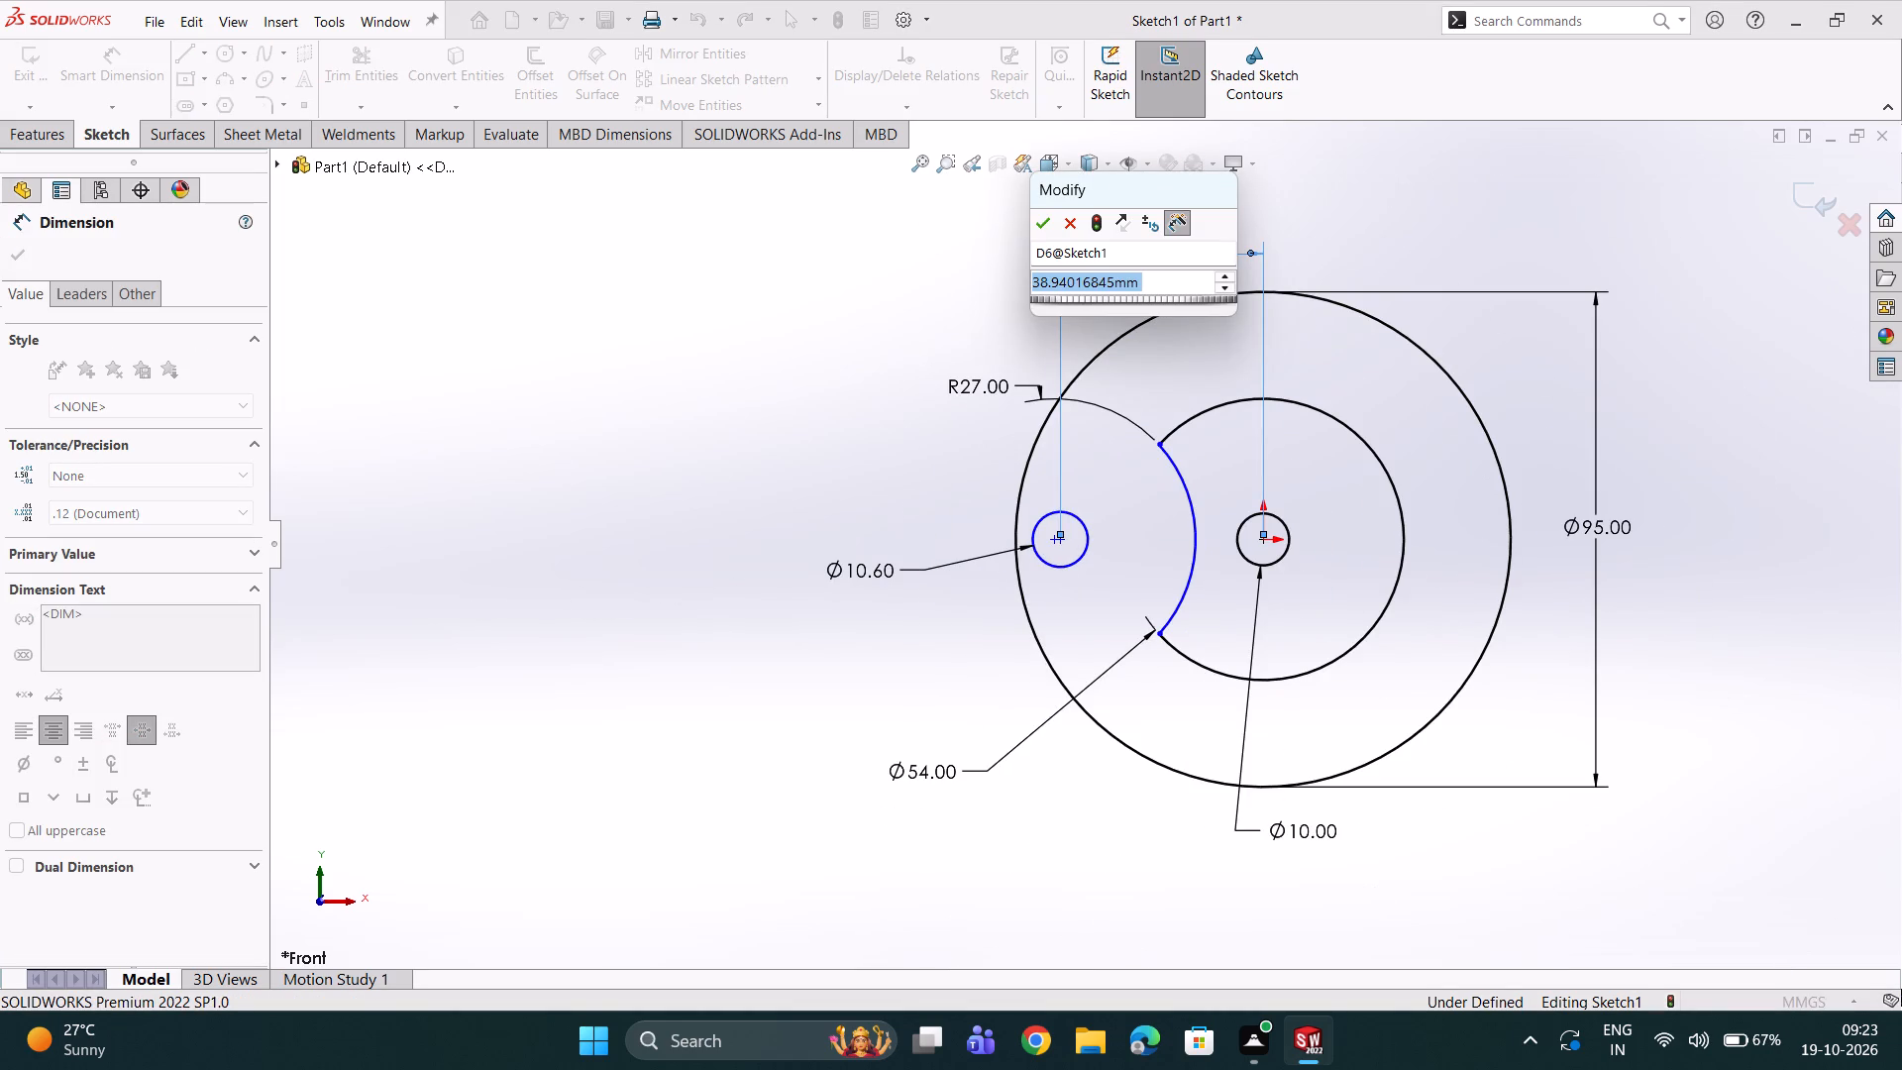
{"action": "type", "text": "39"}
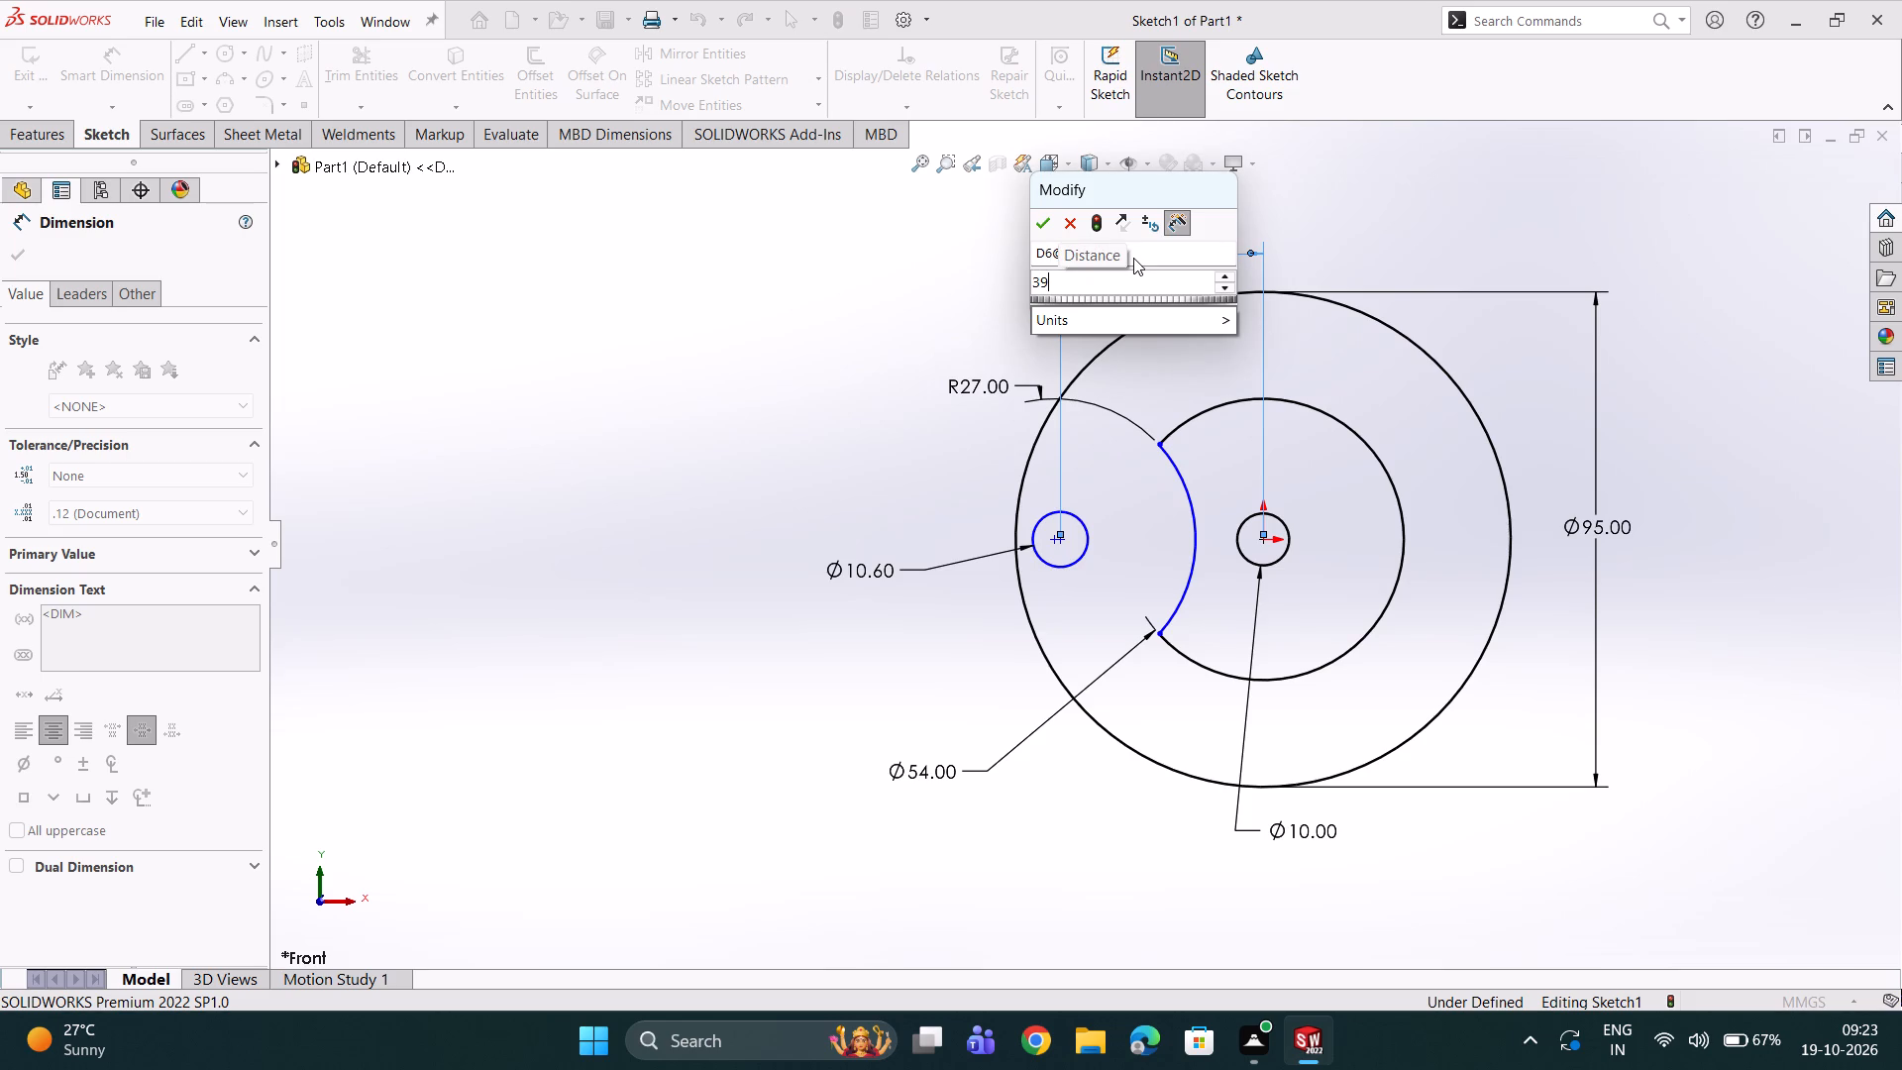
{"action": "key", "text": "Return"}
{"action": "scroll", "coordinate": [1156, 483], "scroll_direction": "down", "scroll_amount": 1}
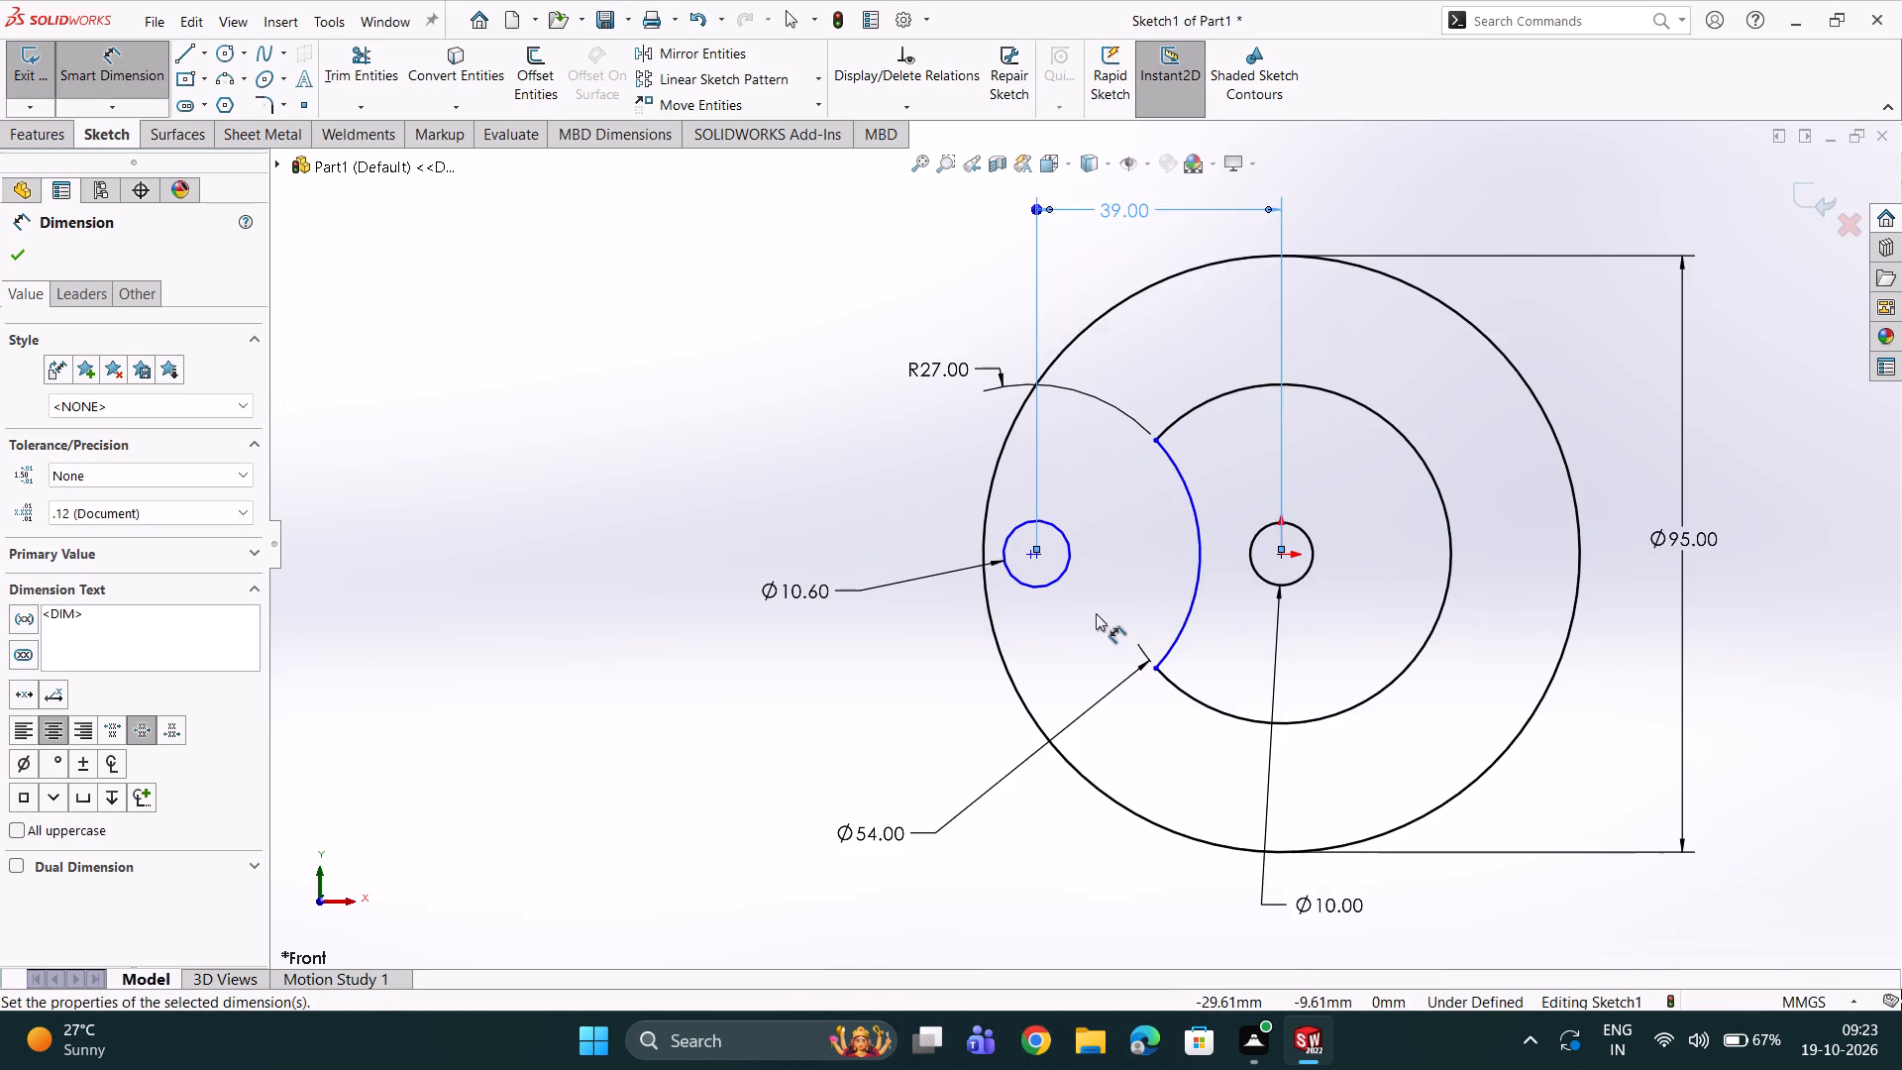
{"action": "scroll", "coordinate": [1096, 613], "scroll_direction": "up", "scroll_amount": 2}
{"action": "scroll", "coordinate": [1091, 582], "scroll_direction": "down", "scroll_amount": 3}
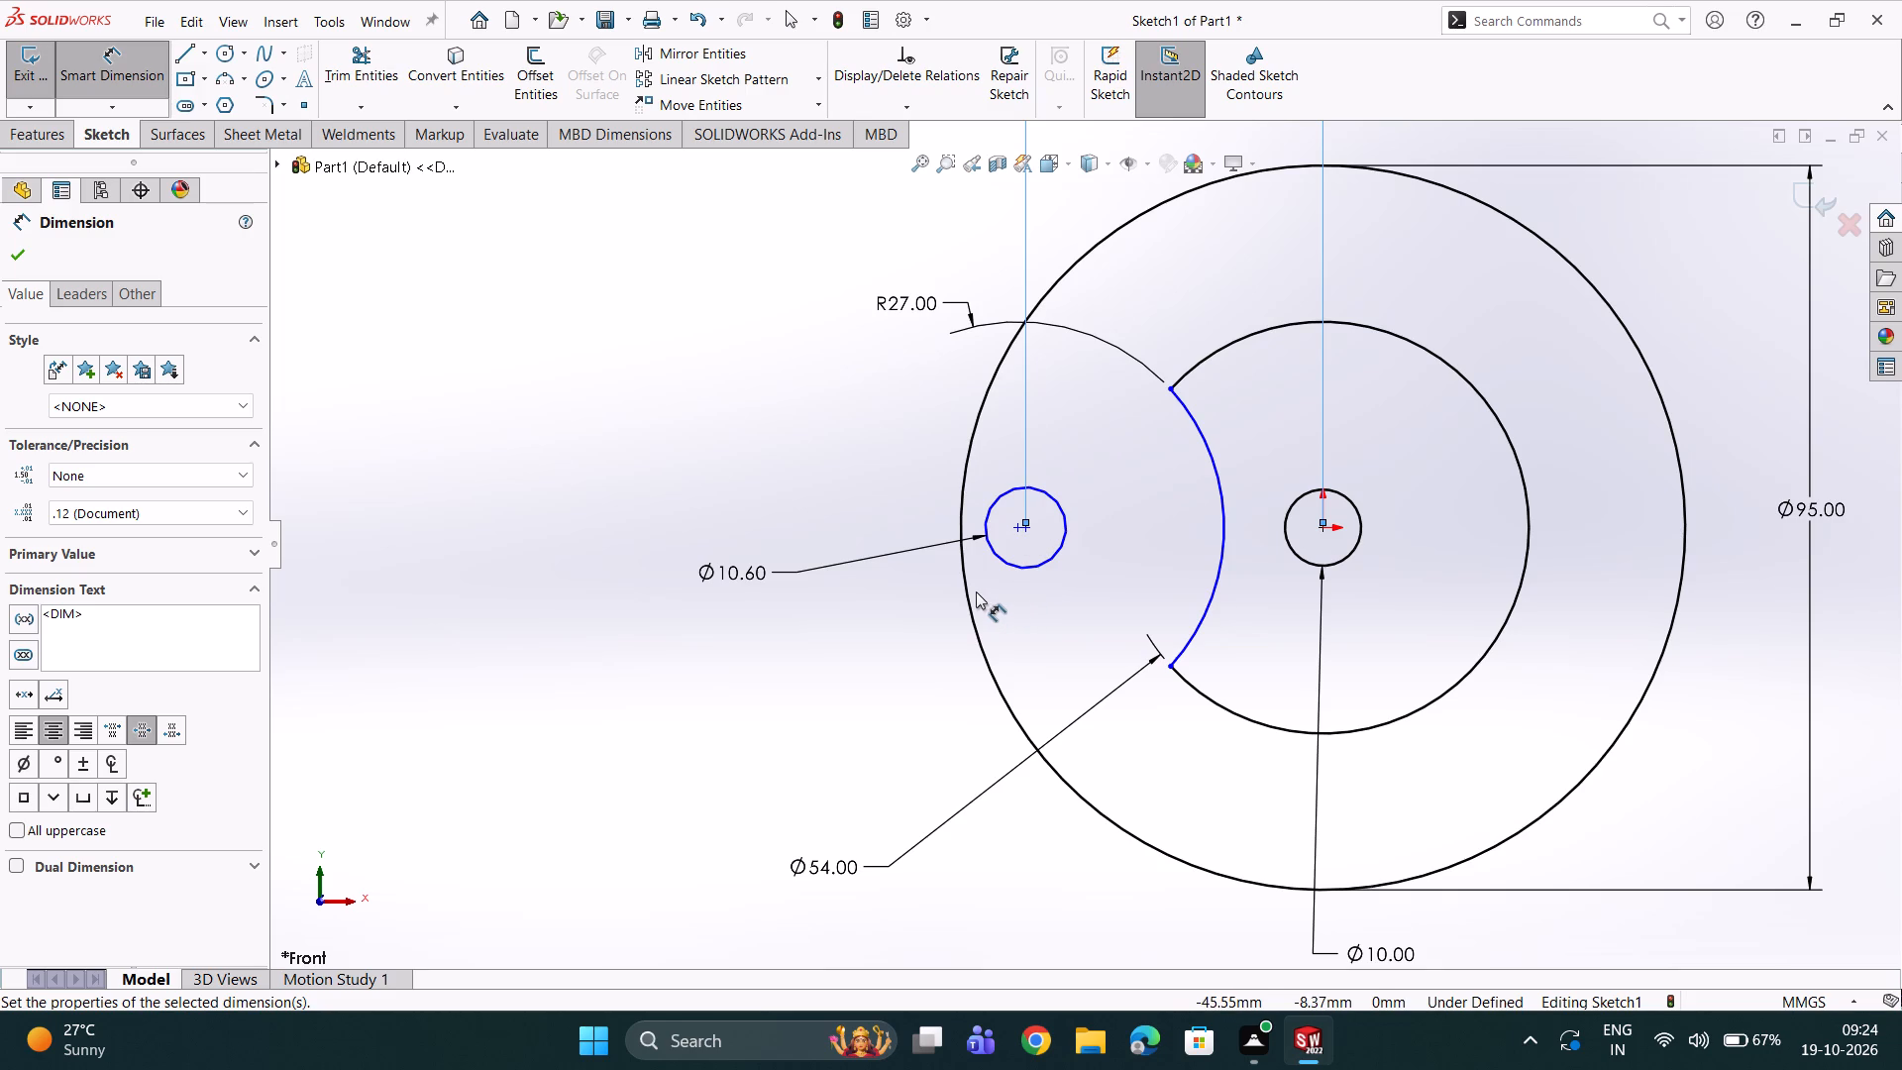
{"action": "left_click", "coordinate": [16, 250]}
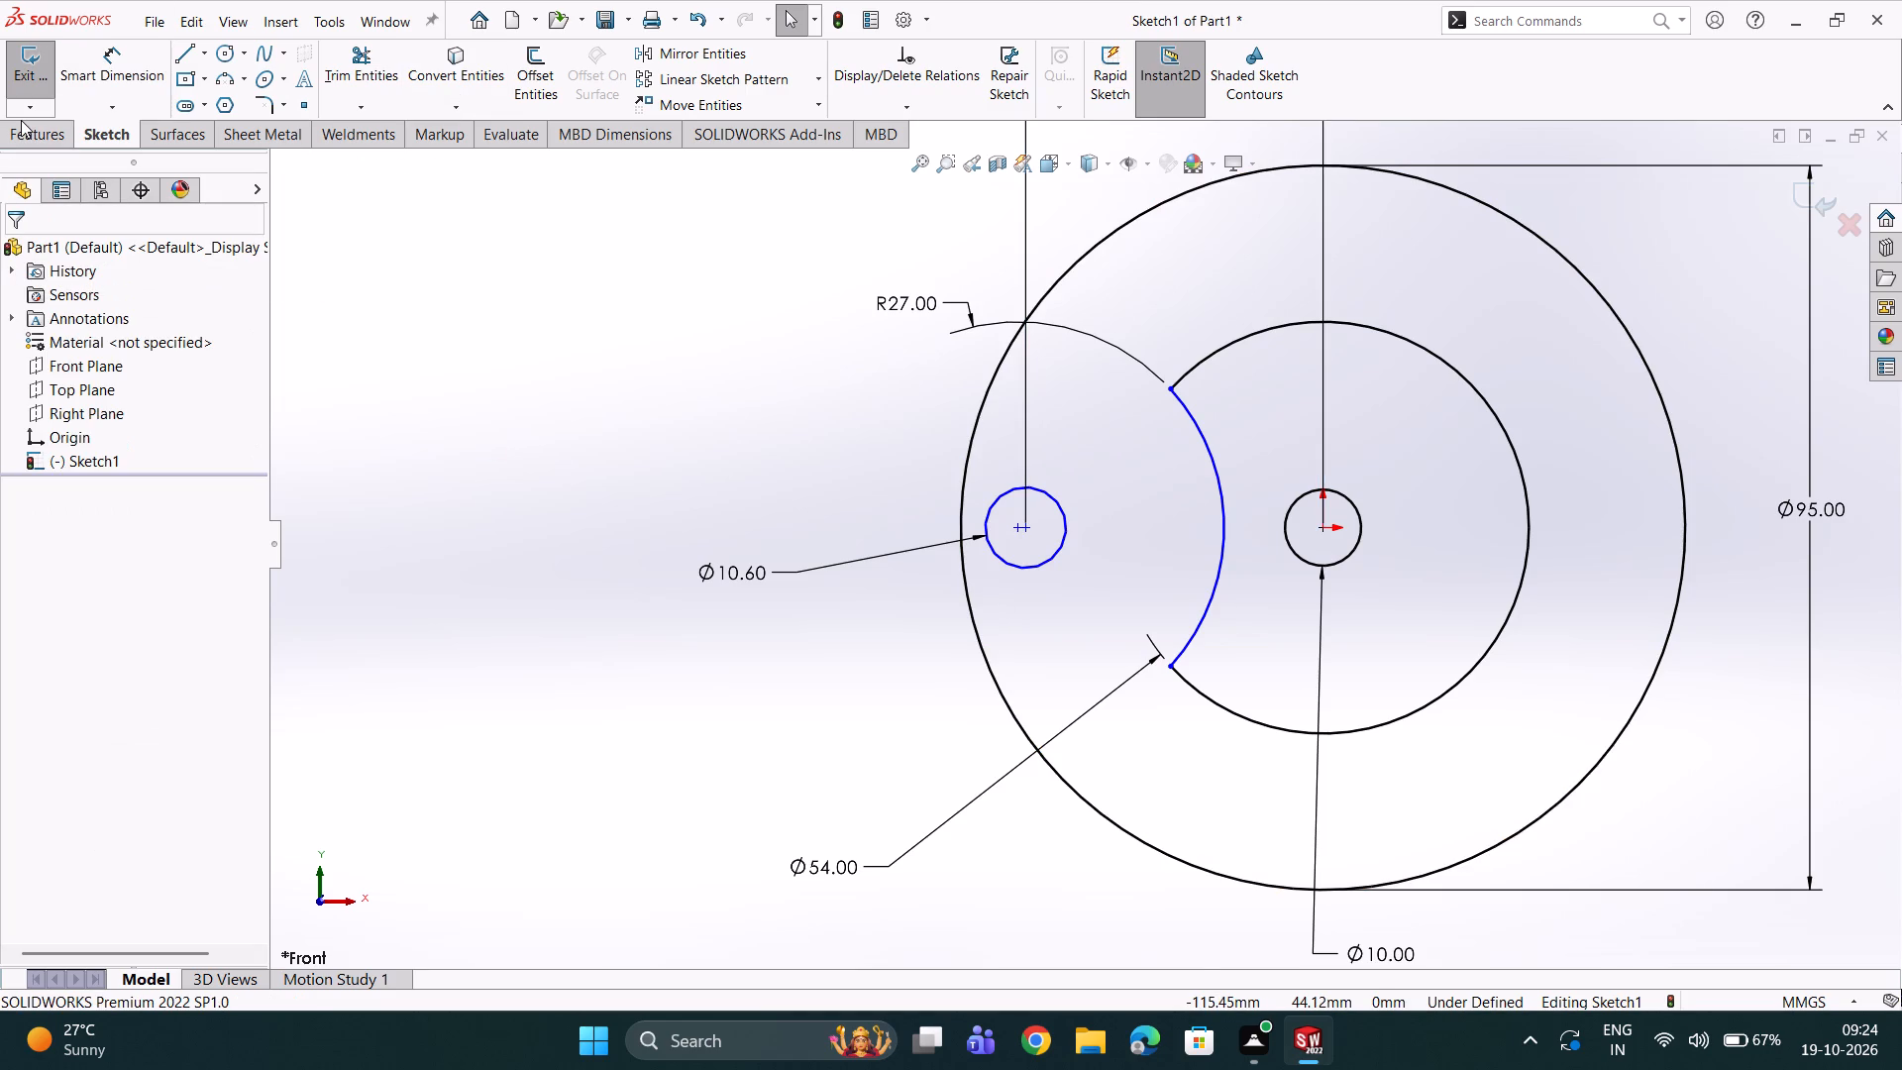
Extrude the 95 mm outer circle with the 10 mm centre circle as a hole, Blind 5 mm in the reversed direction.
{"action": "left_click", "coordinate": [17, 131]}
{"action": "left_click", "coordinate": [33, 75]}
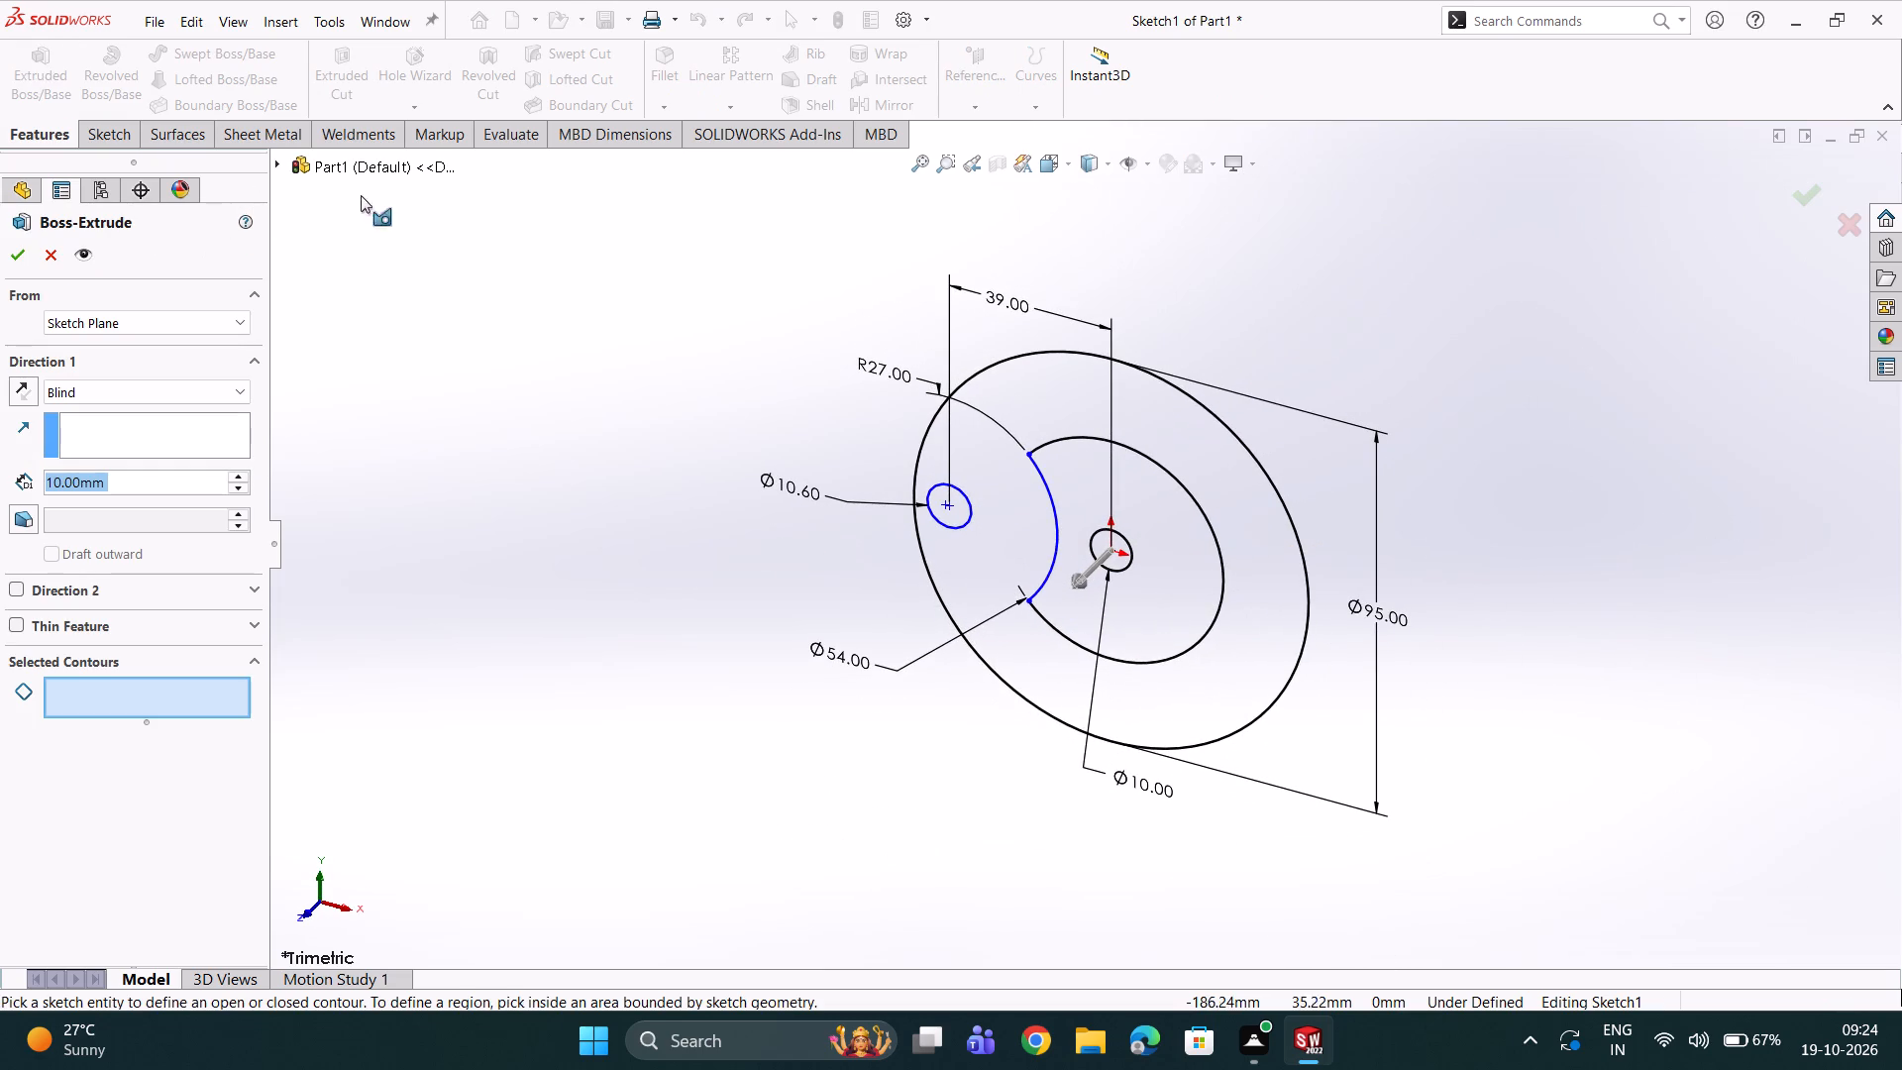
{"action": "left_click", "coordinate": [1001, 360]}
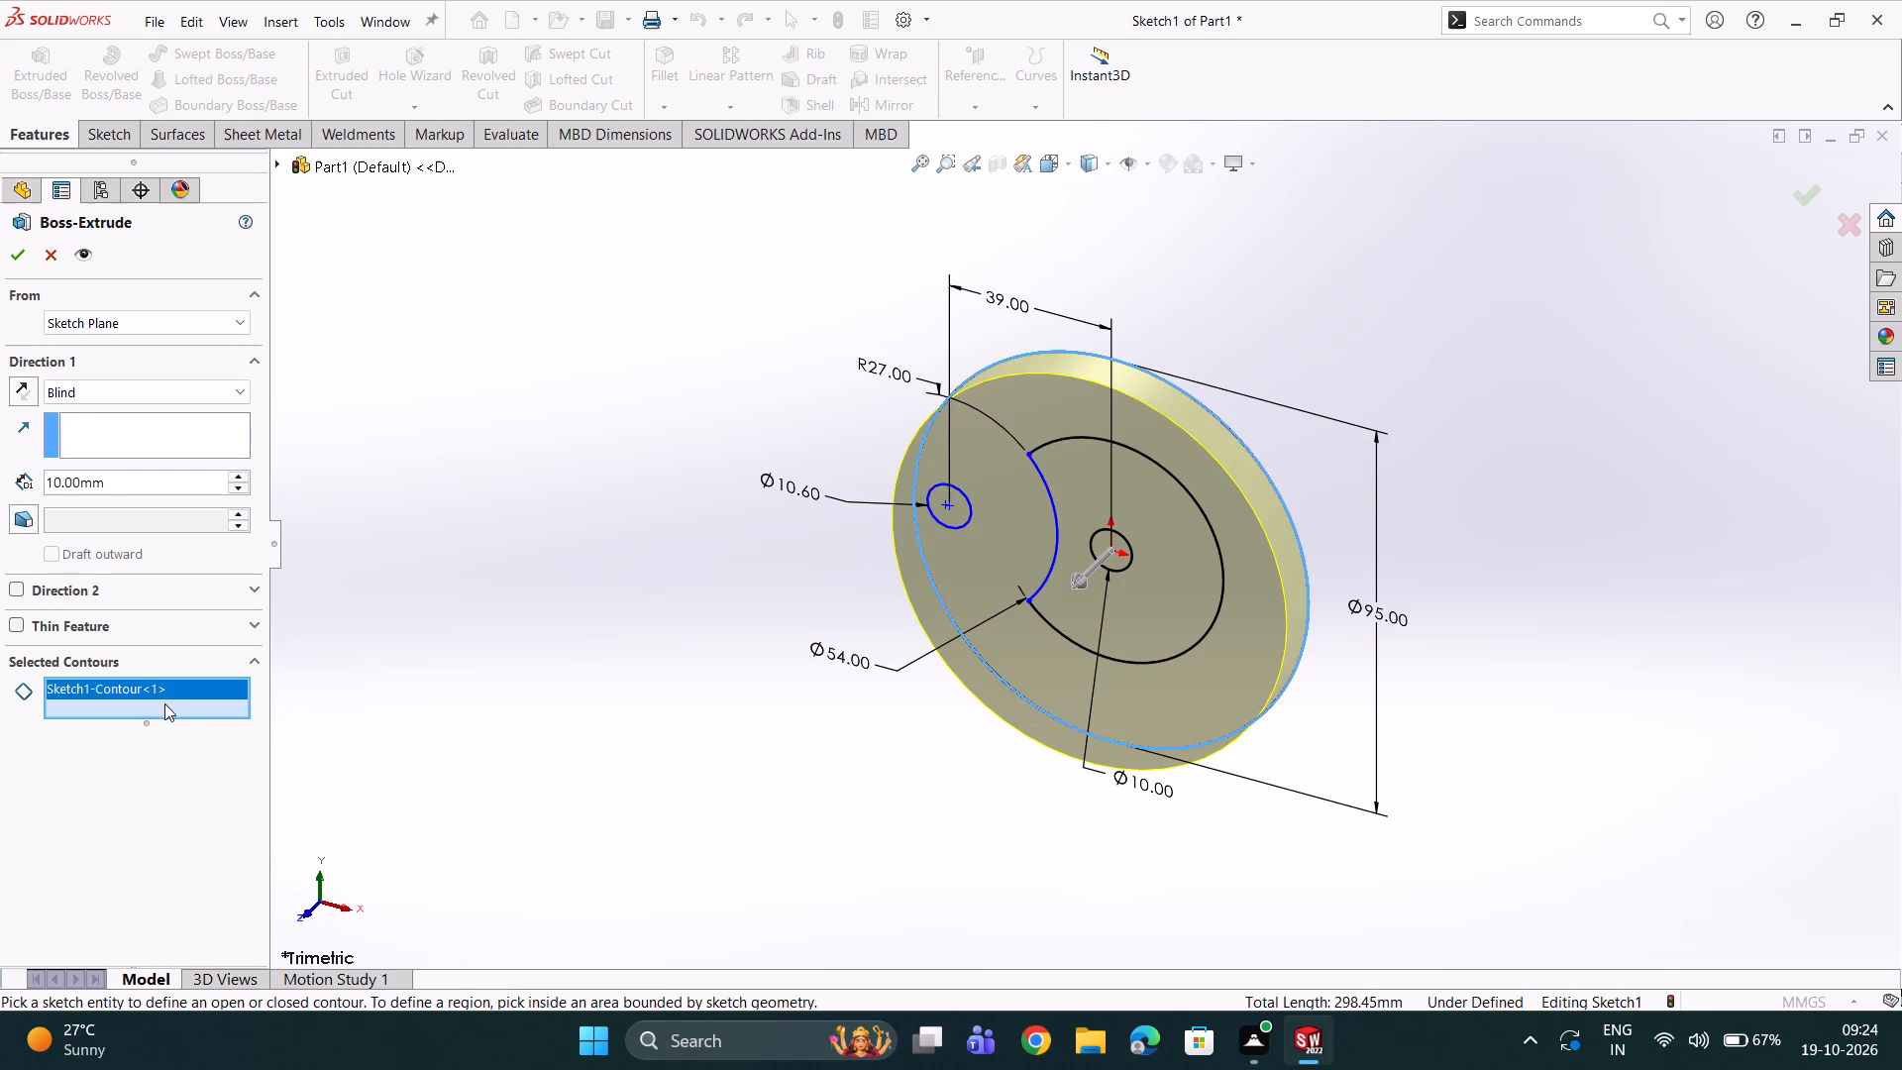
{"action": "left_click", "coordinate": [1101, 549]}
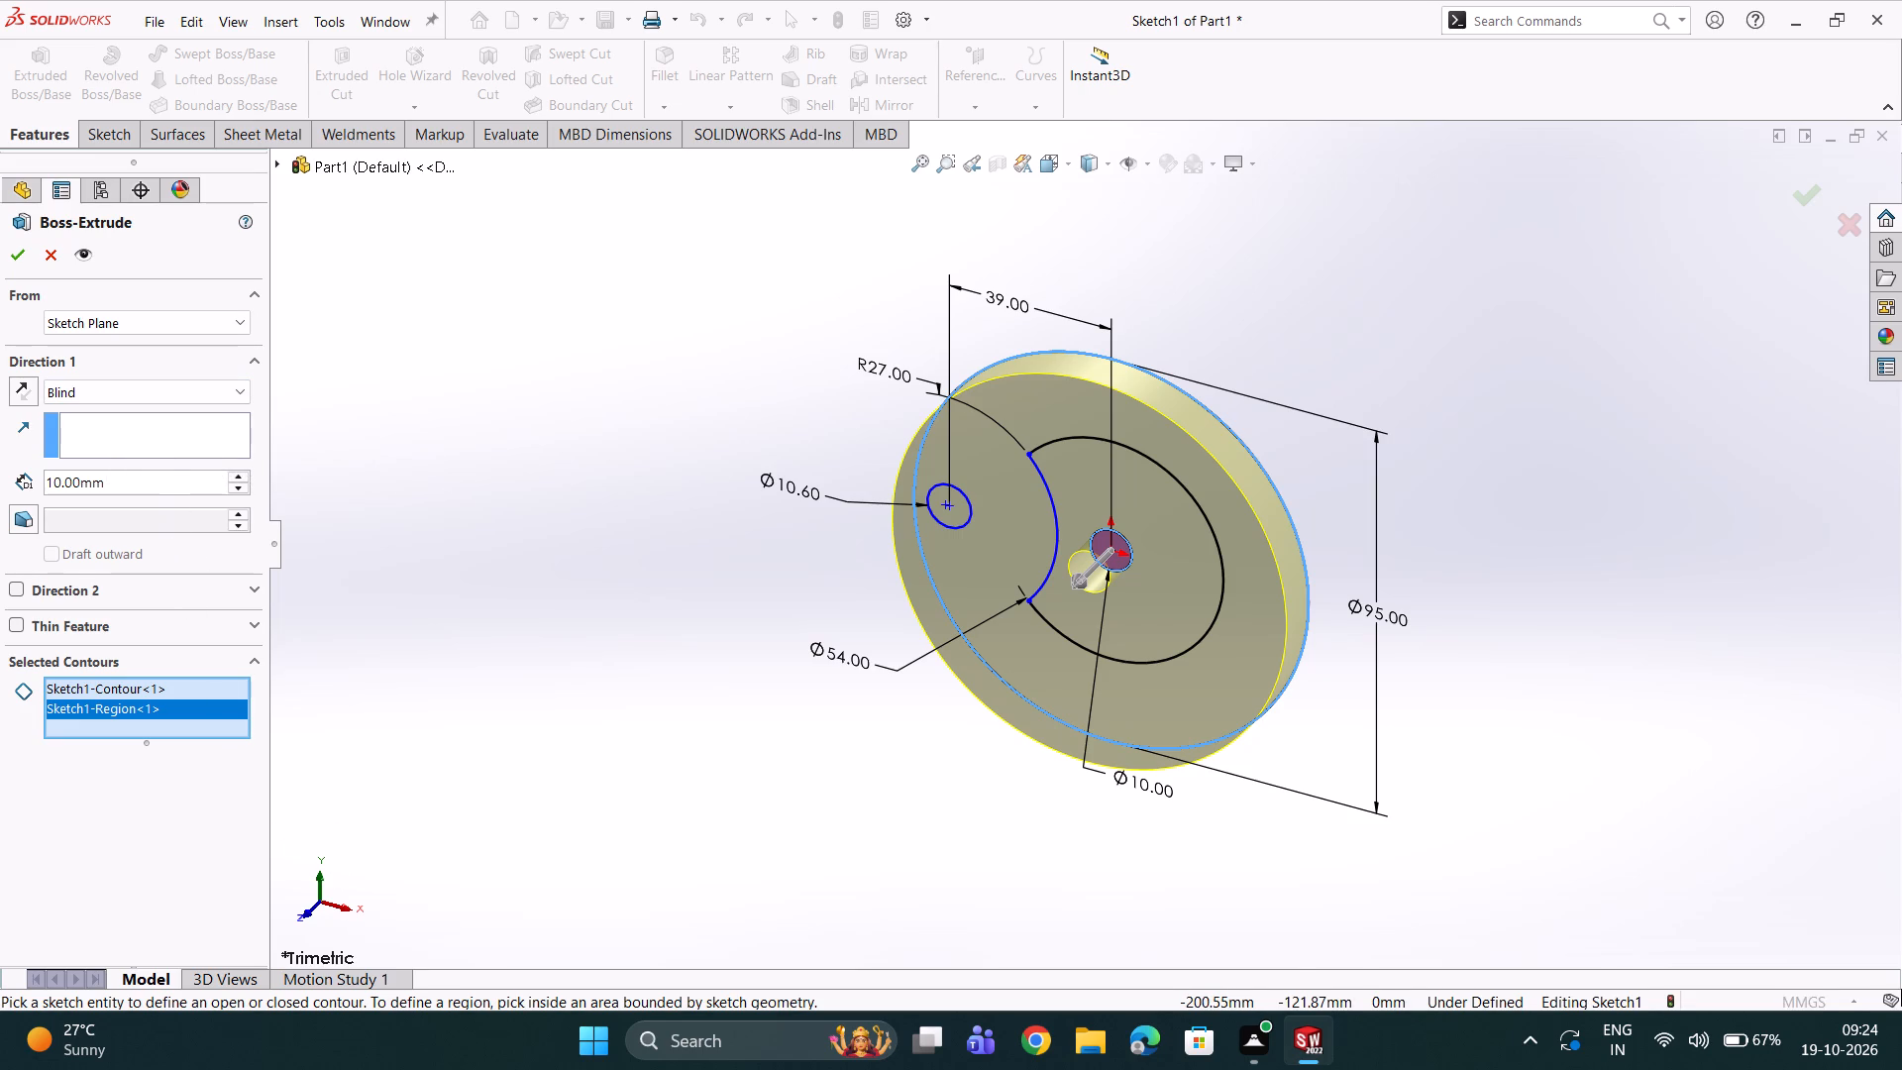
{"action": "left_click", "coordinate": [169, 388]}
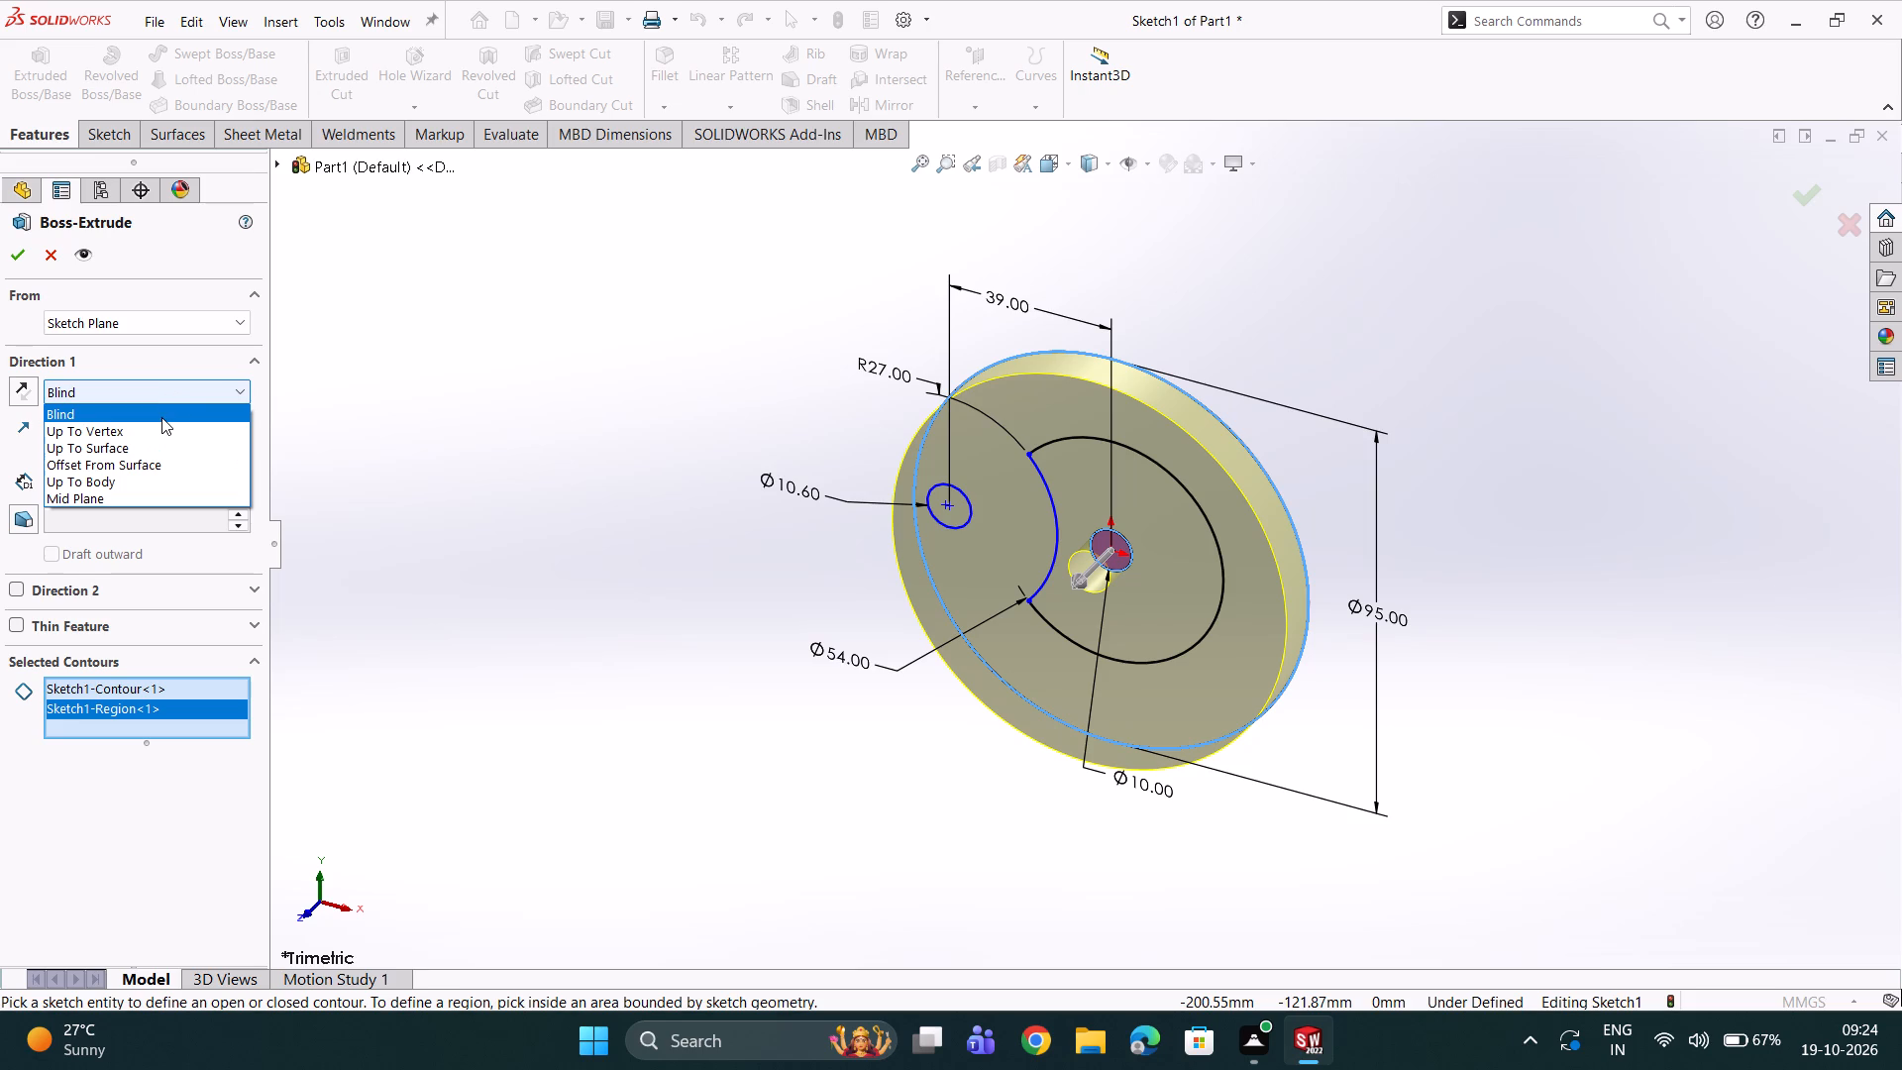
{"action": "left_click", "coordinate": [161, 417]}
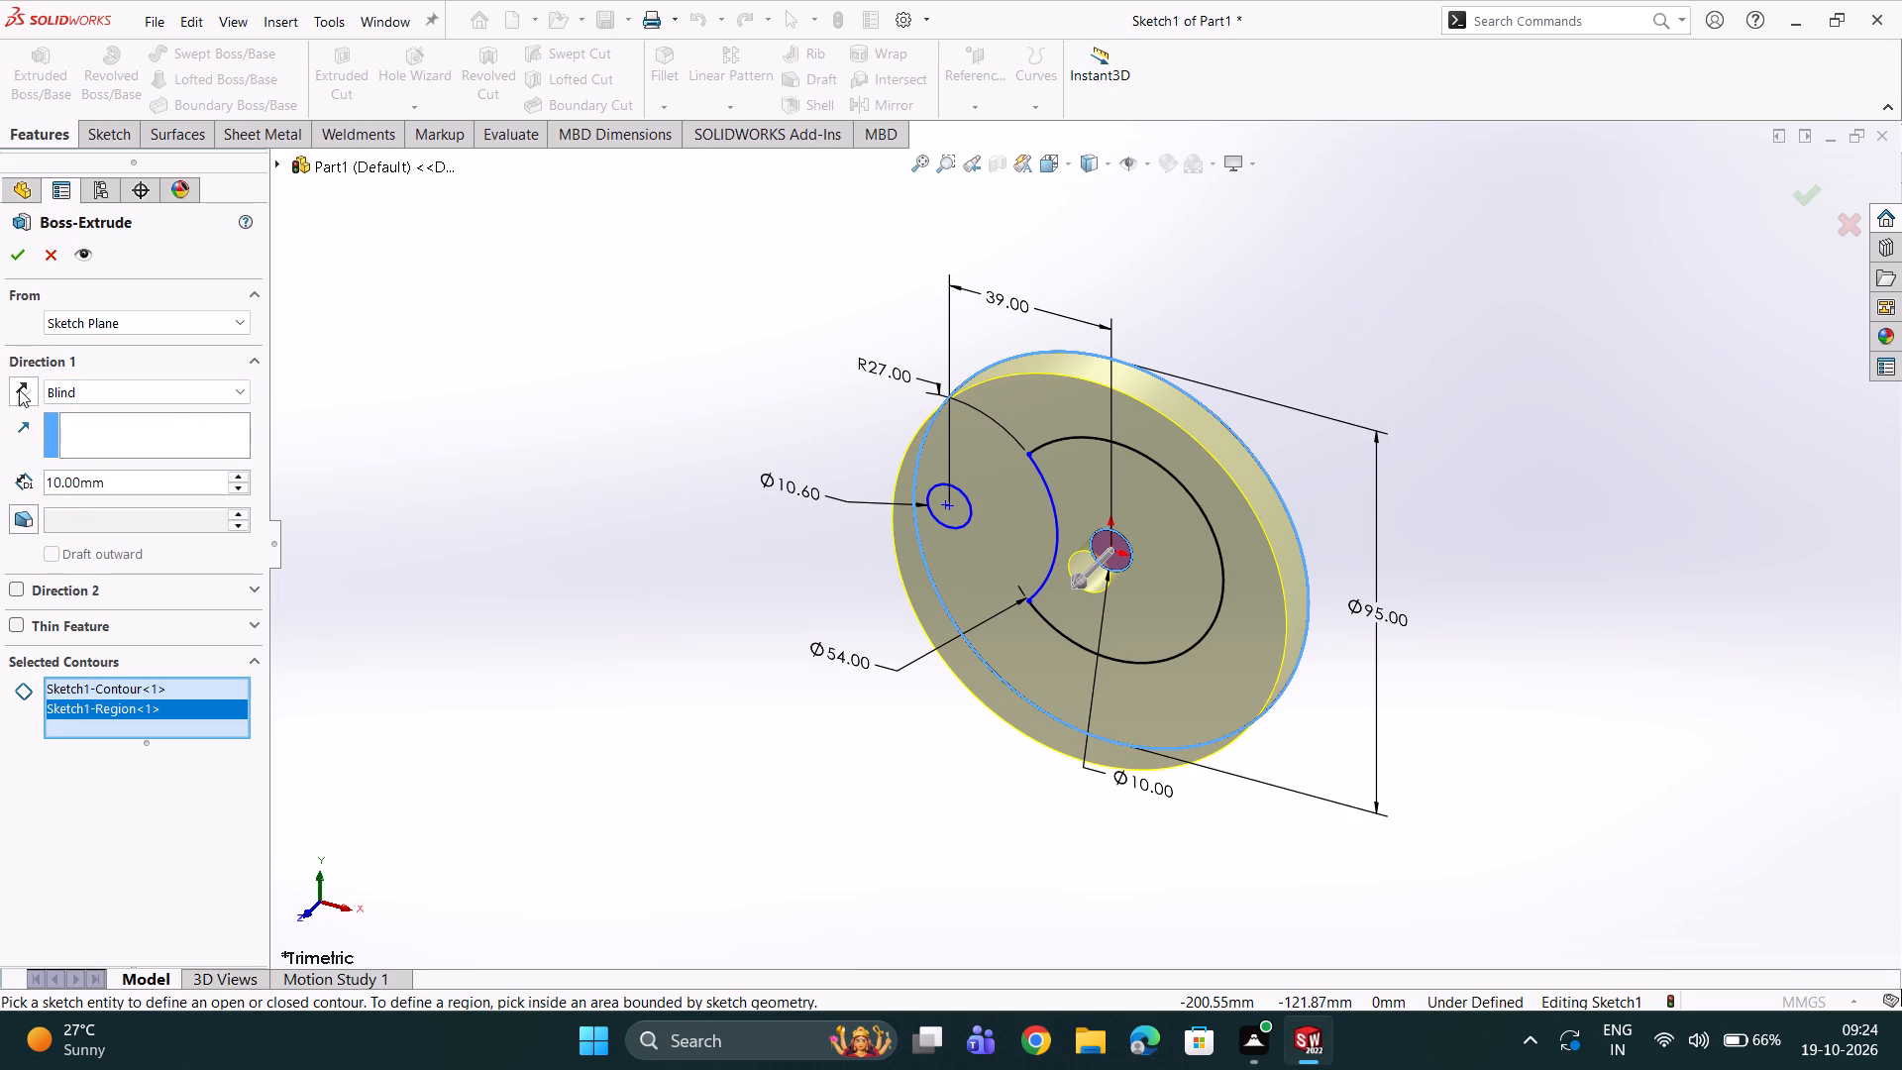
{"action": "left_click", "coordinate": [19, 389]}
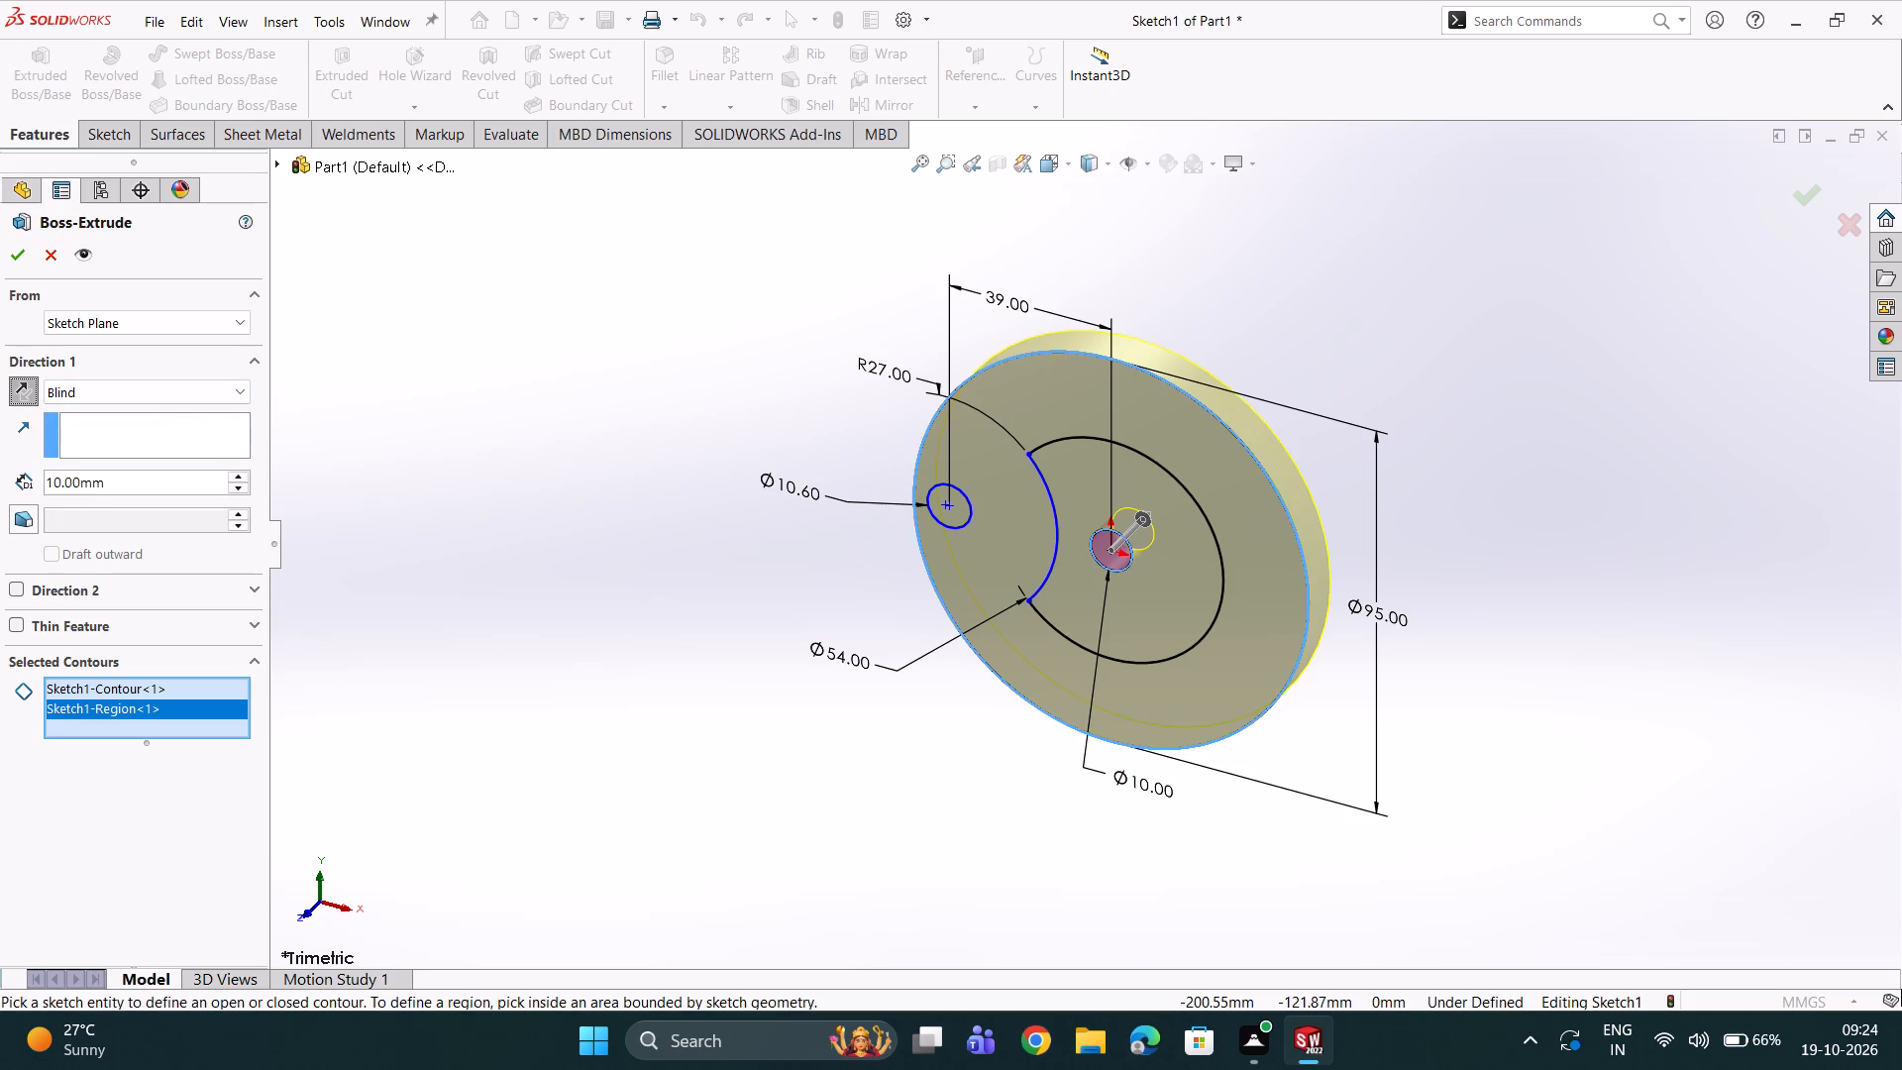
{"action": "double_click", "coordinate": [116, 490]}
{"action": "key", "text": "5"}
{"action": "key", "text": "Return"}
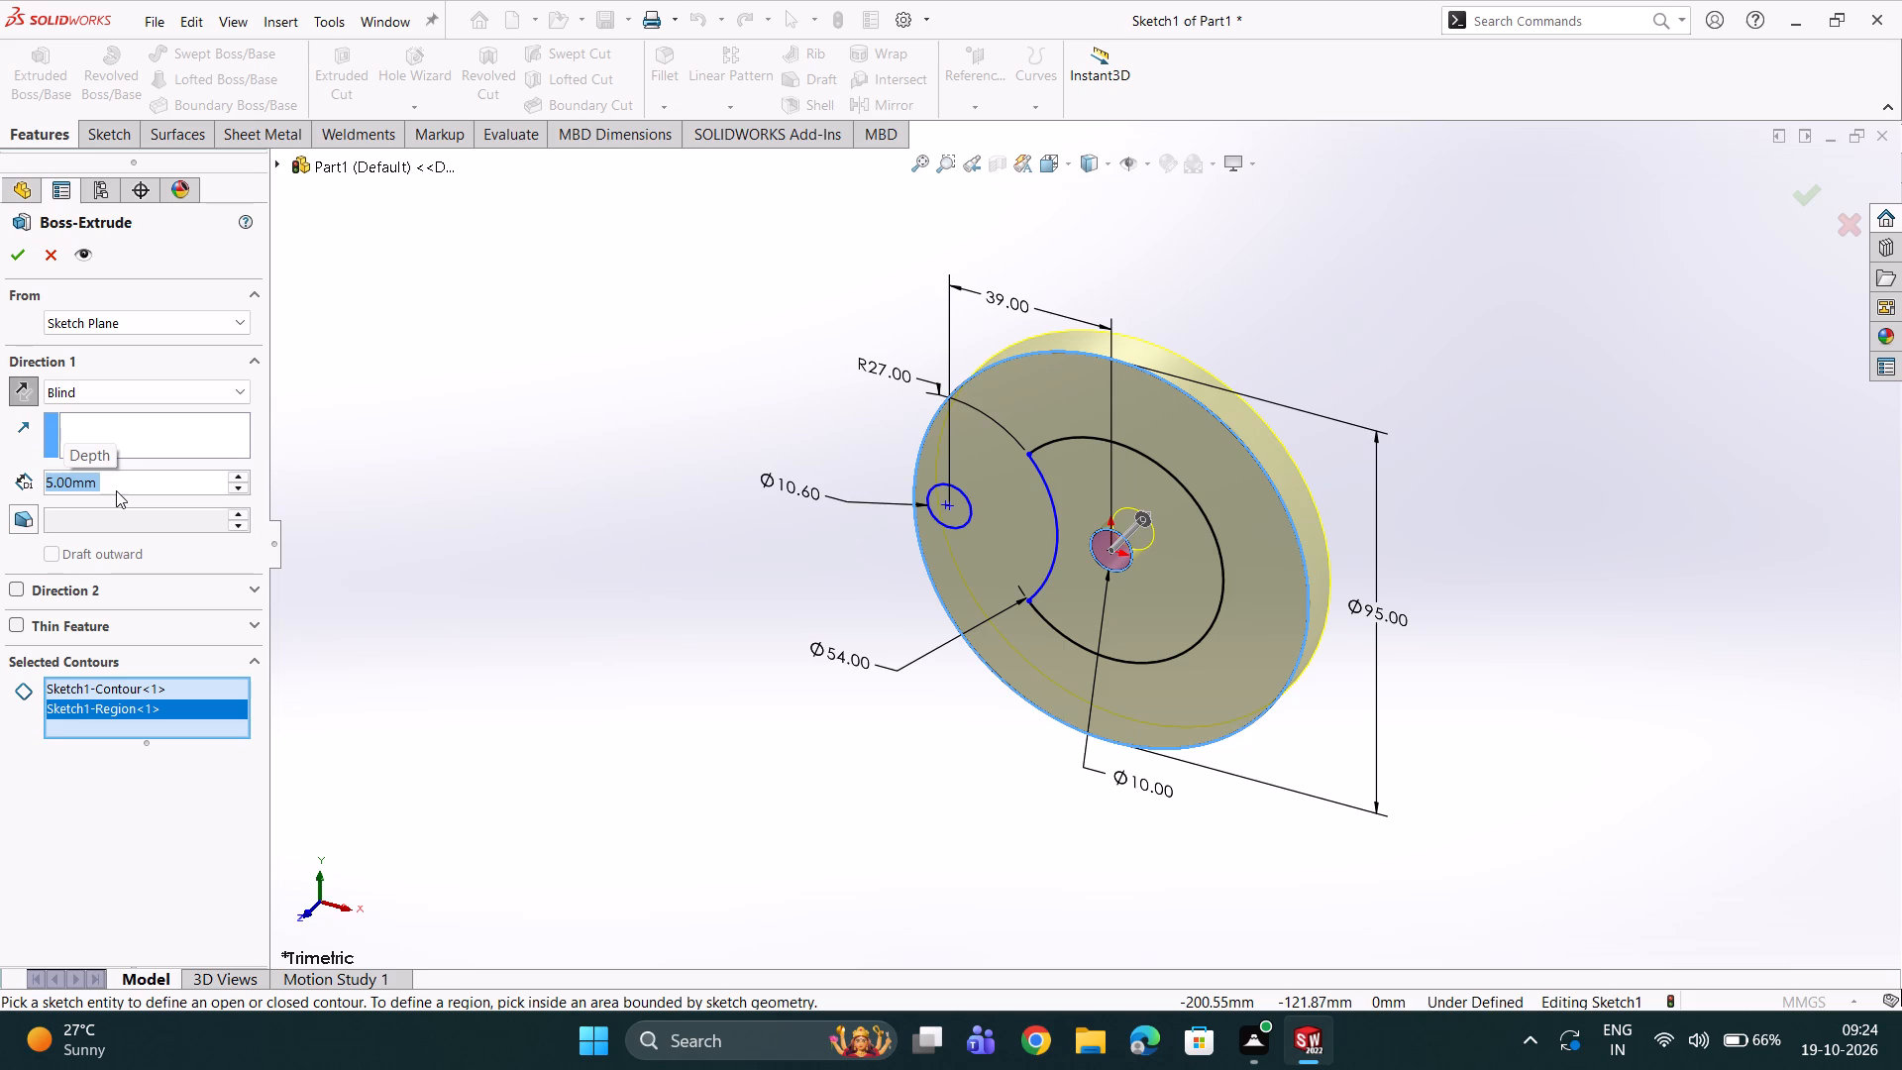
{"action": "left_click", "coordinate": [24, 257]}
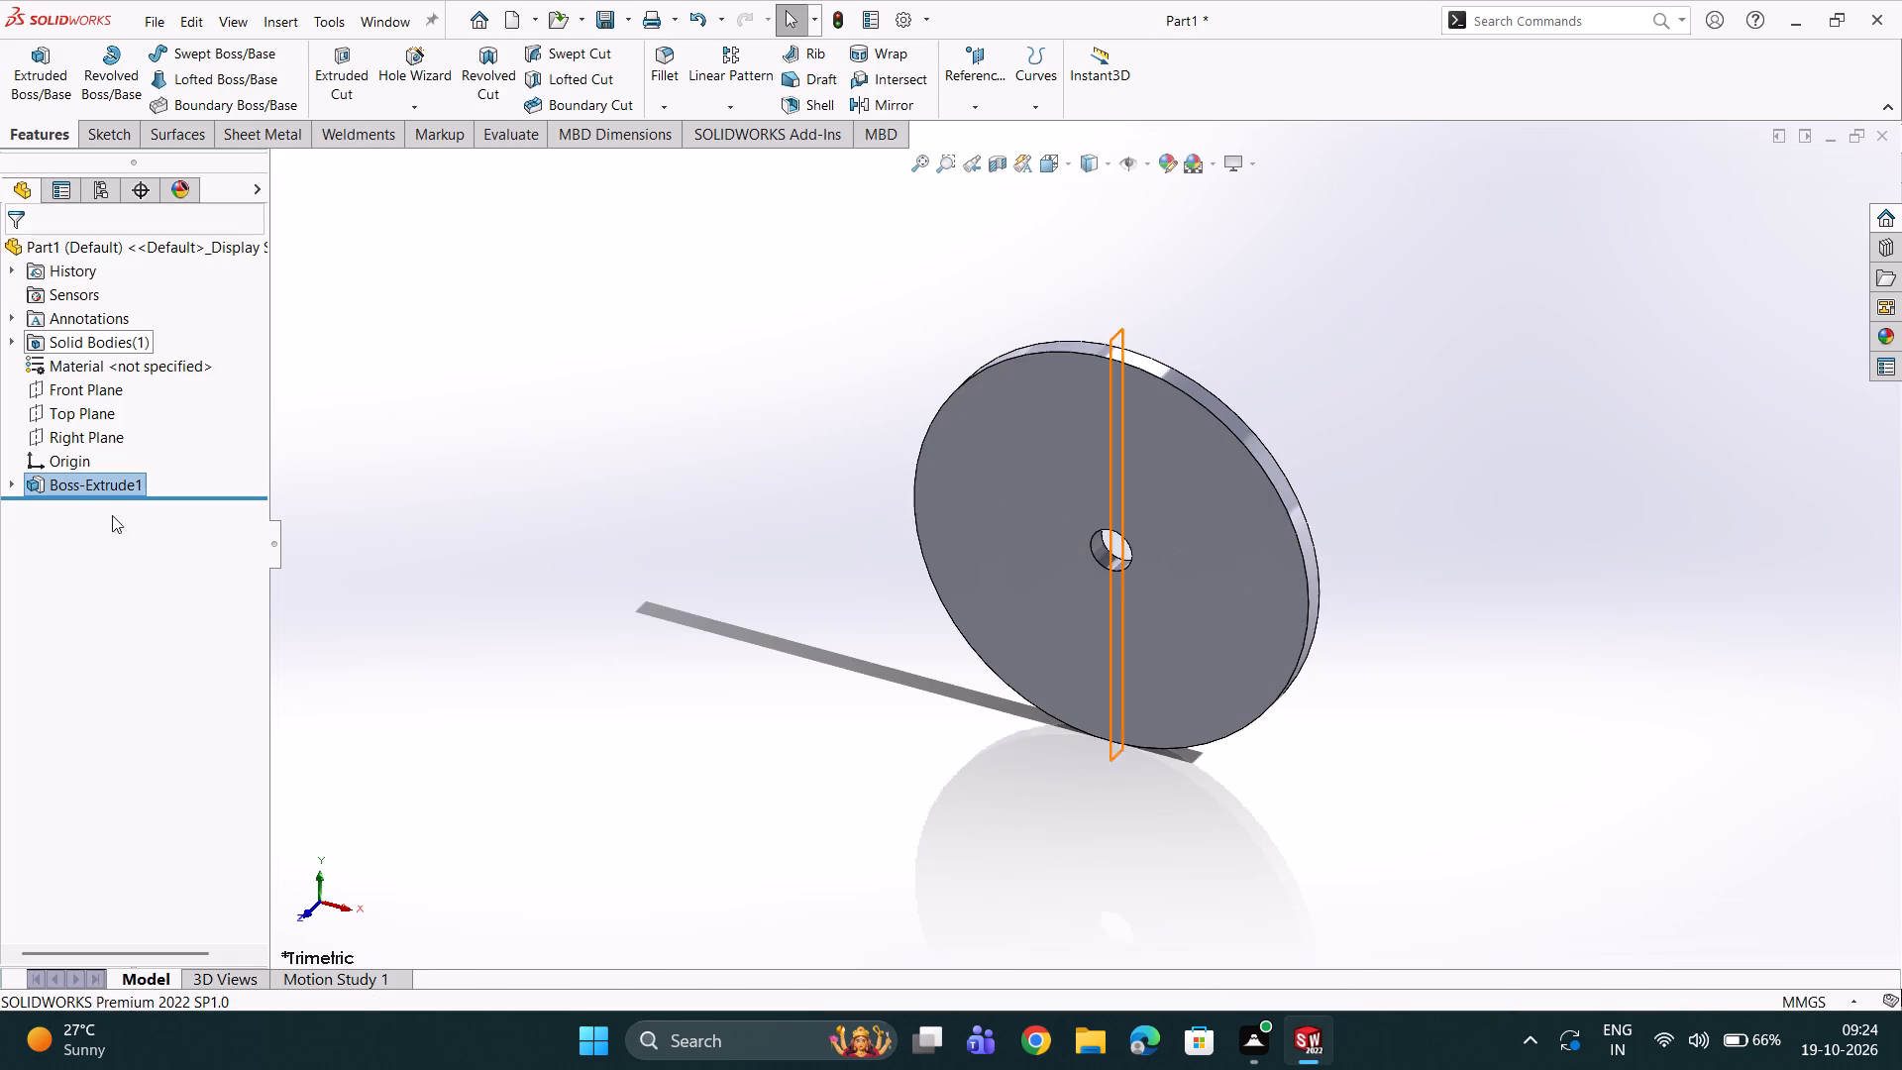
Expand the disc's extrusion in the feature tree to expose its sketch.
{"action": "double_click", "coordinate": [13, 481]}
{"action": "left_click", "coordinate": [16, 485]}
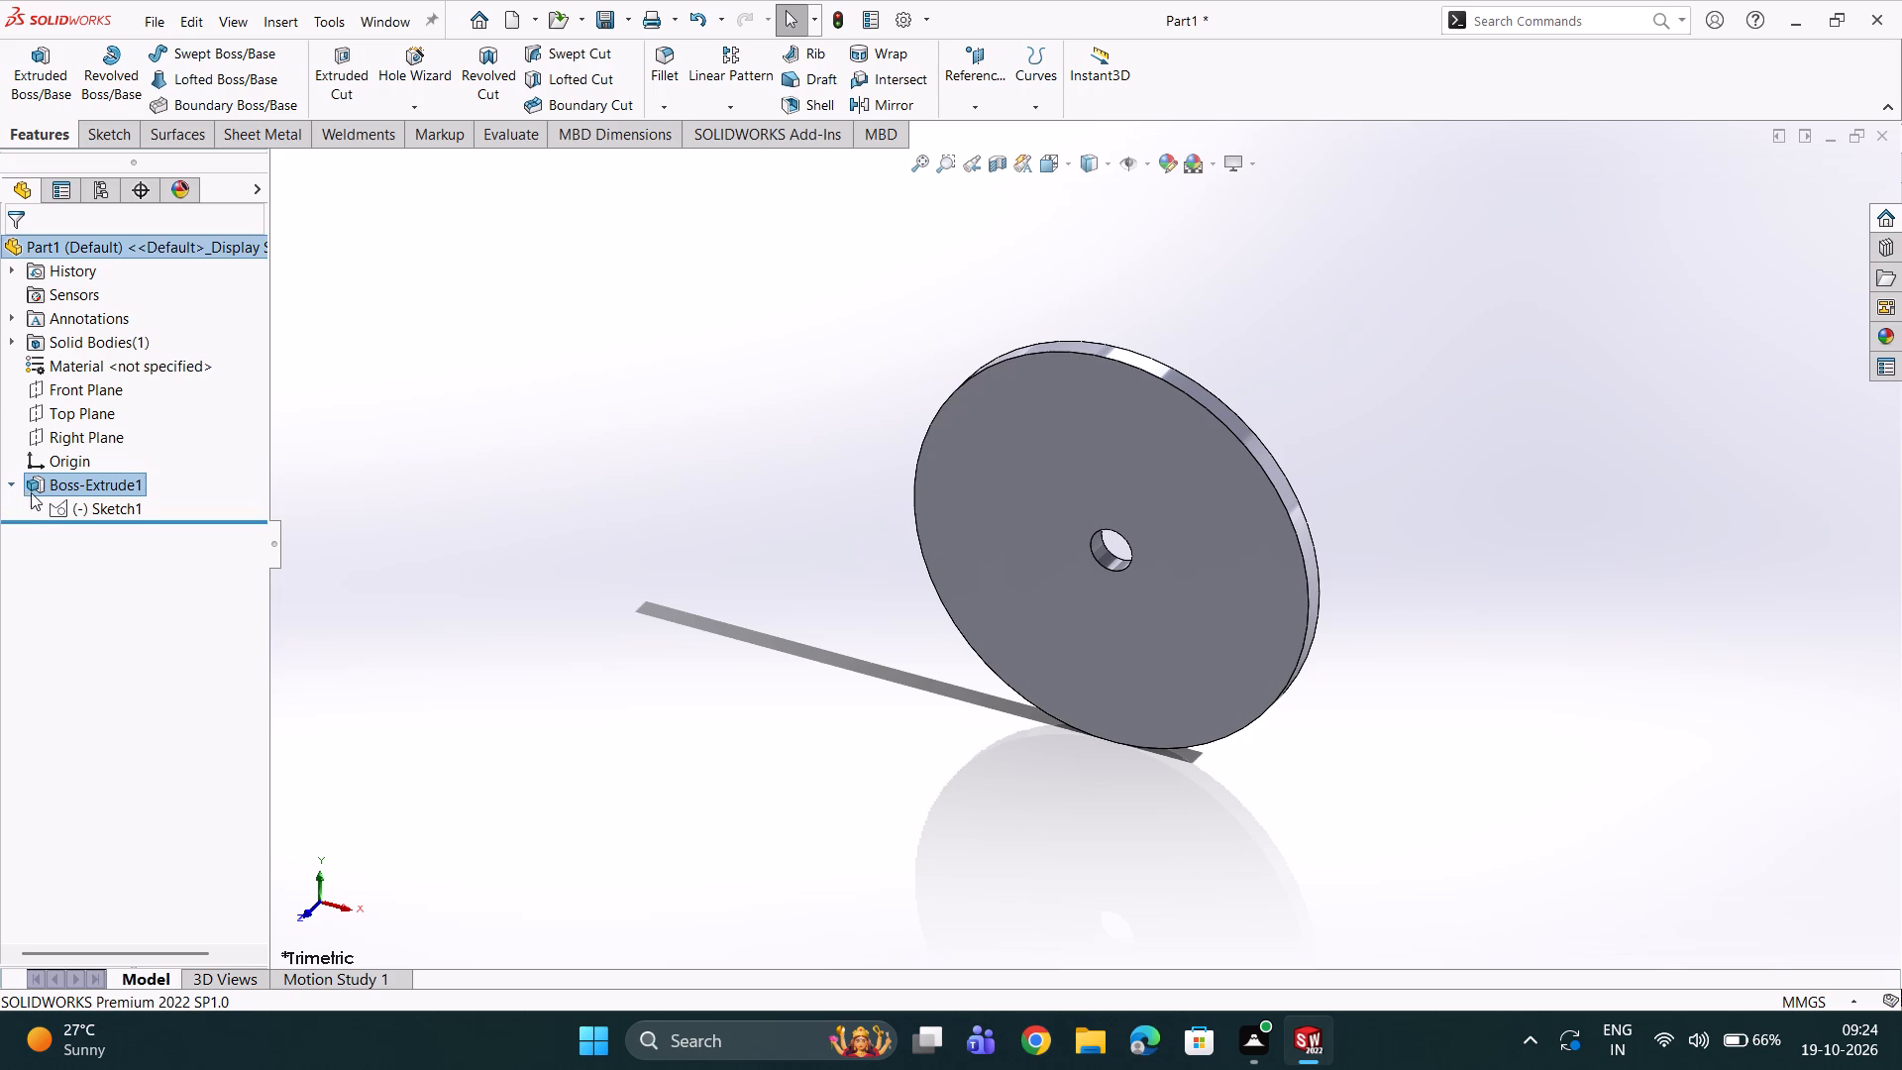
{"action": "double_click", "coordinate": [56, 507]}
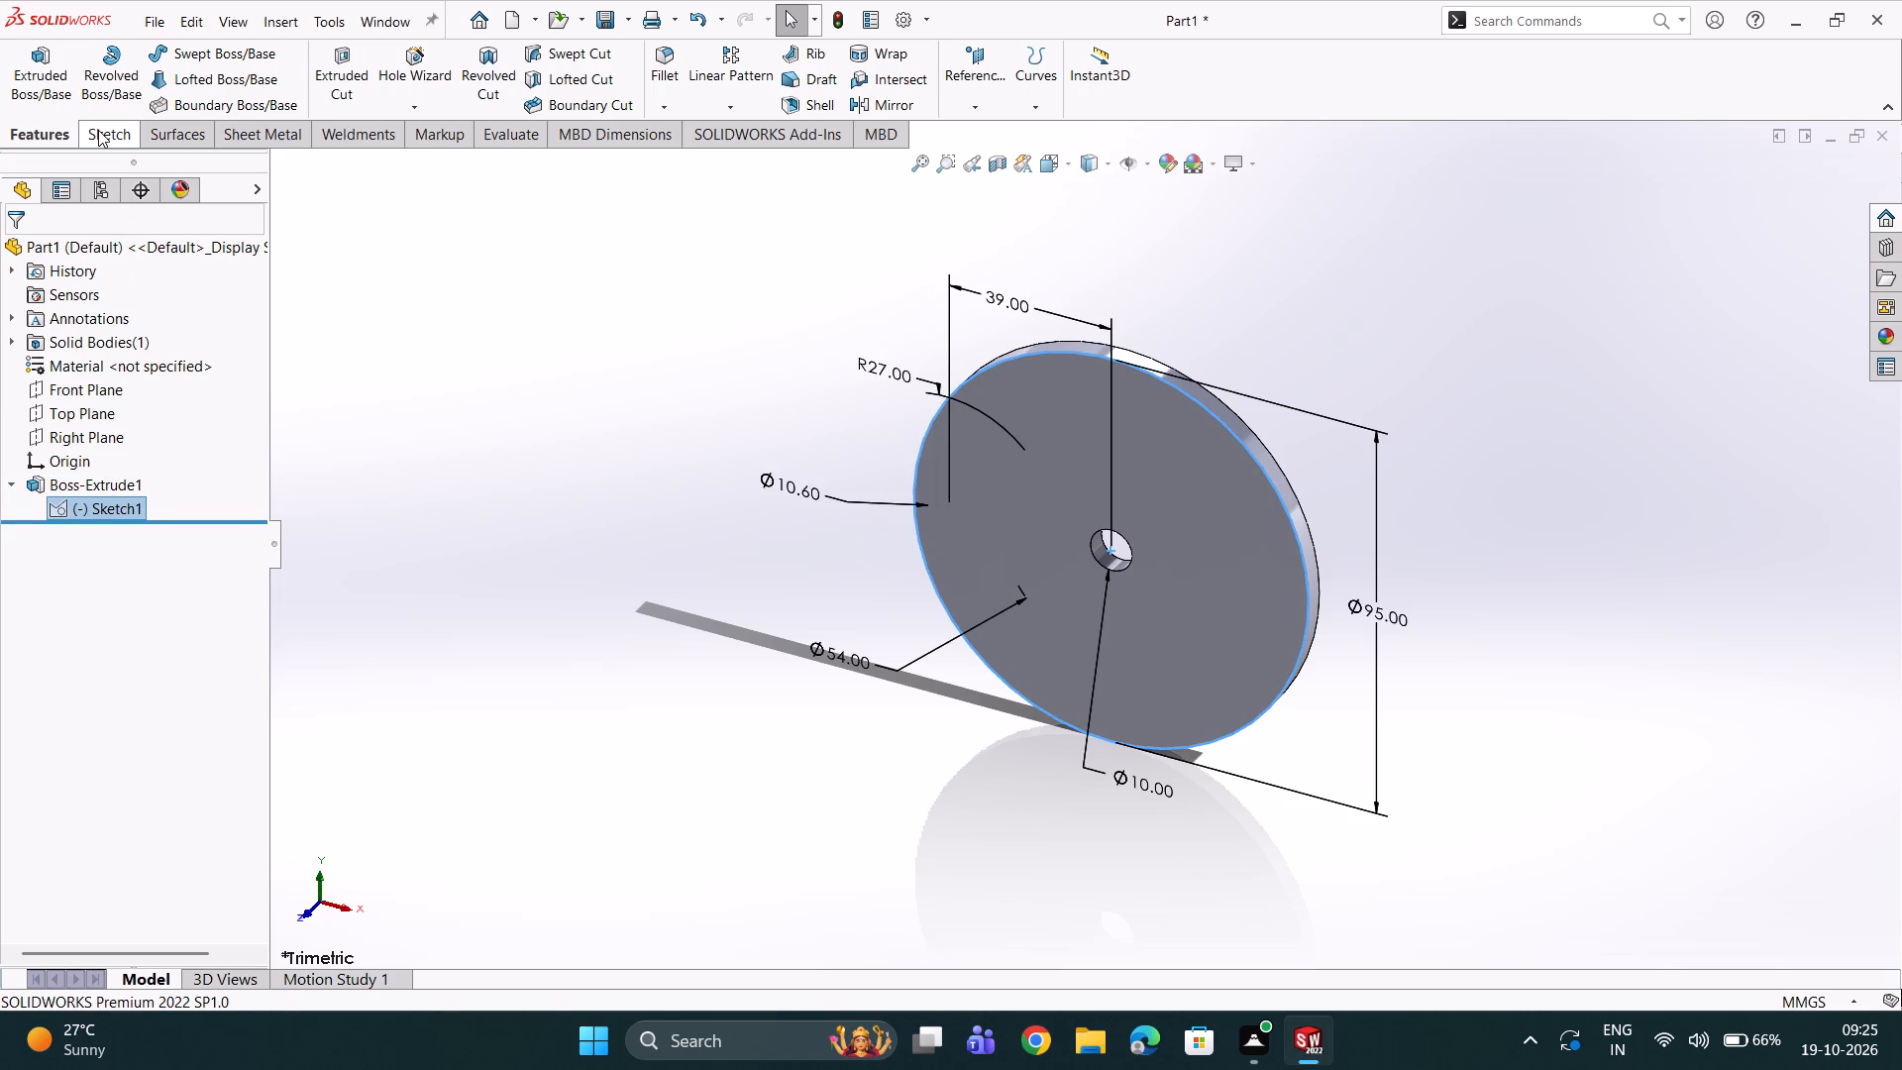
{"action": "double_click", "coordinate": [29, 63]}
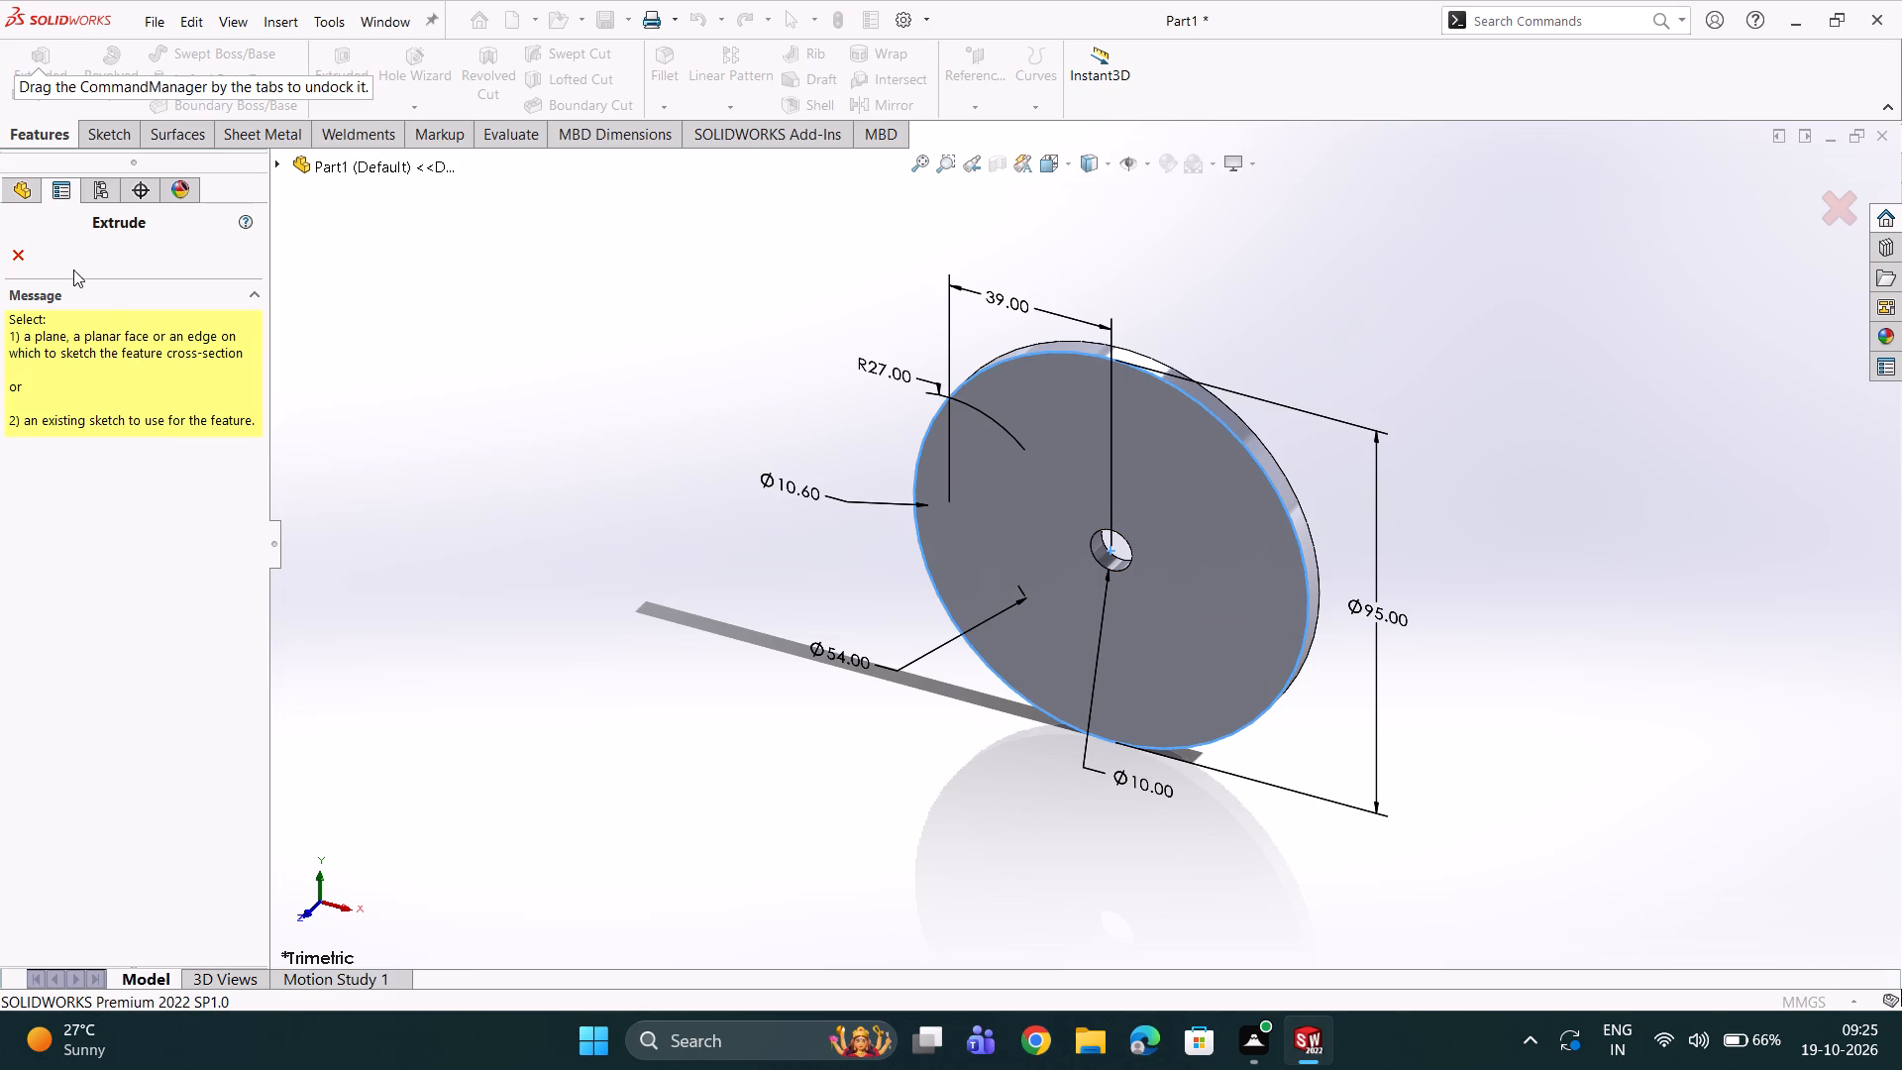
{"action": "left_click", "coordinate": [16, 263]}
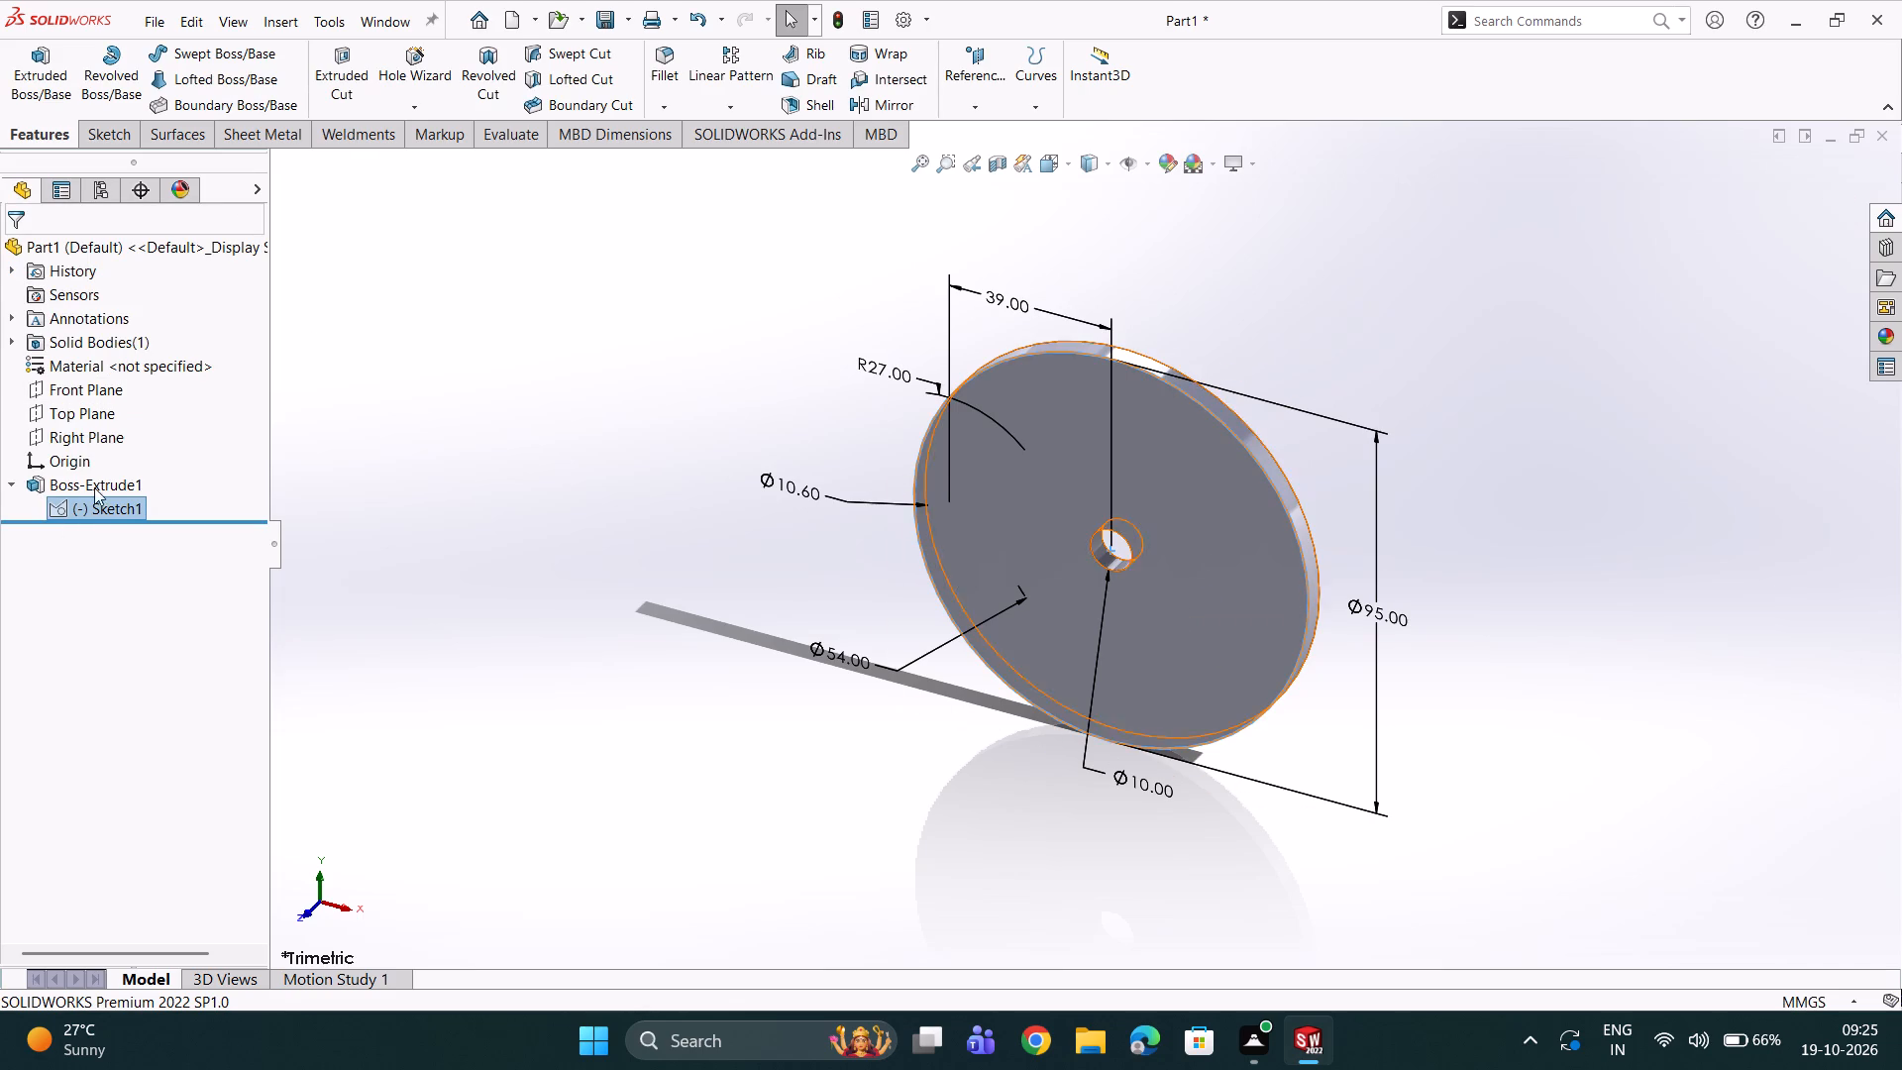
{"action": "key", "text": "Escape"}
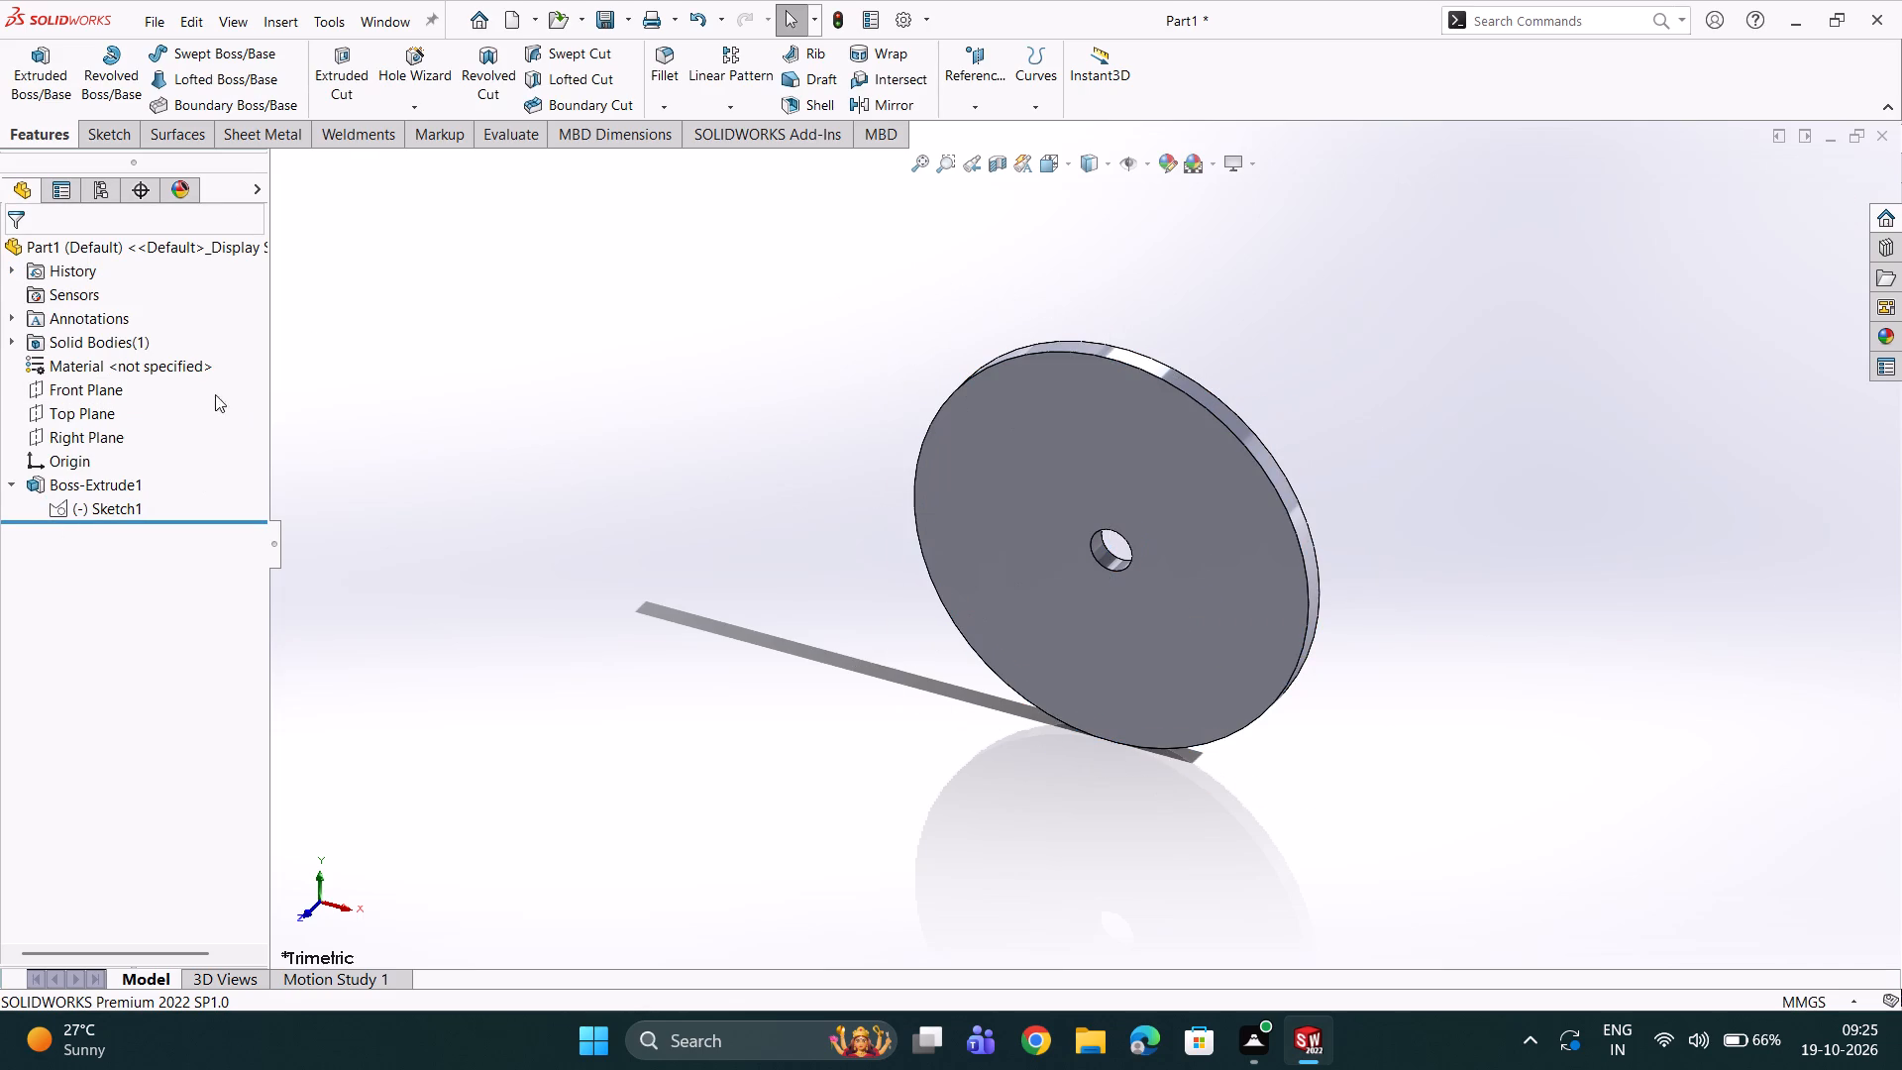
Extrude the arc-notched inner region and the 10.6 mm circle from Sketch1, Blind 5 mm away from the disc, merging the result.
{"action": "left_click", "coordinate": [74, 517]}
{"action": "left_click", "coordinate": [74, 515]}
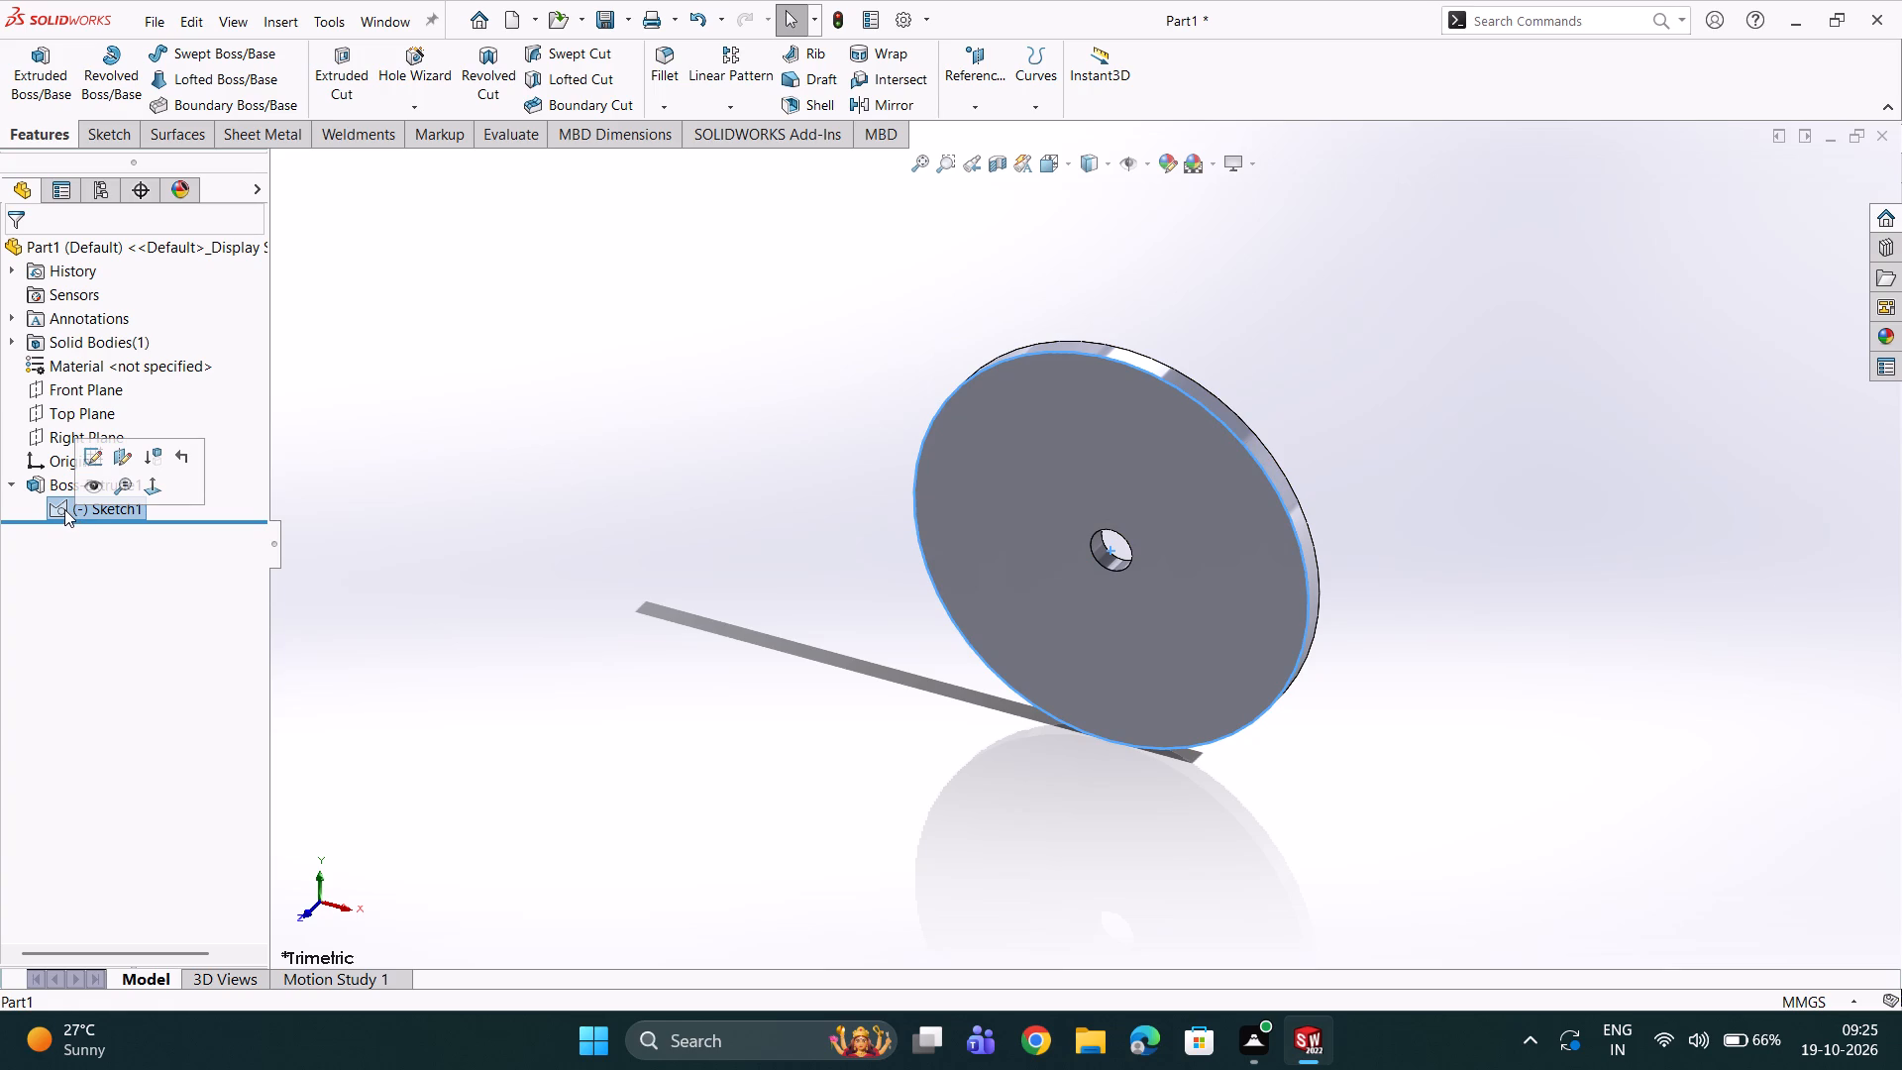
{"action": "left_click", "coordinate": [69, 70]}
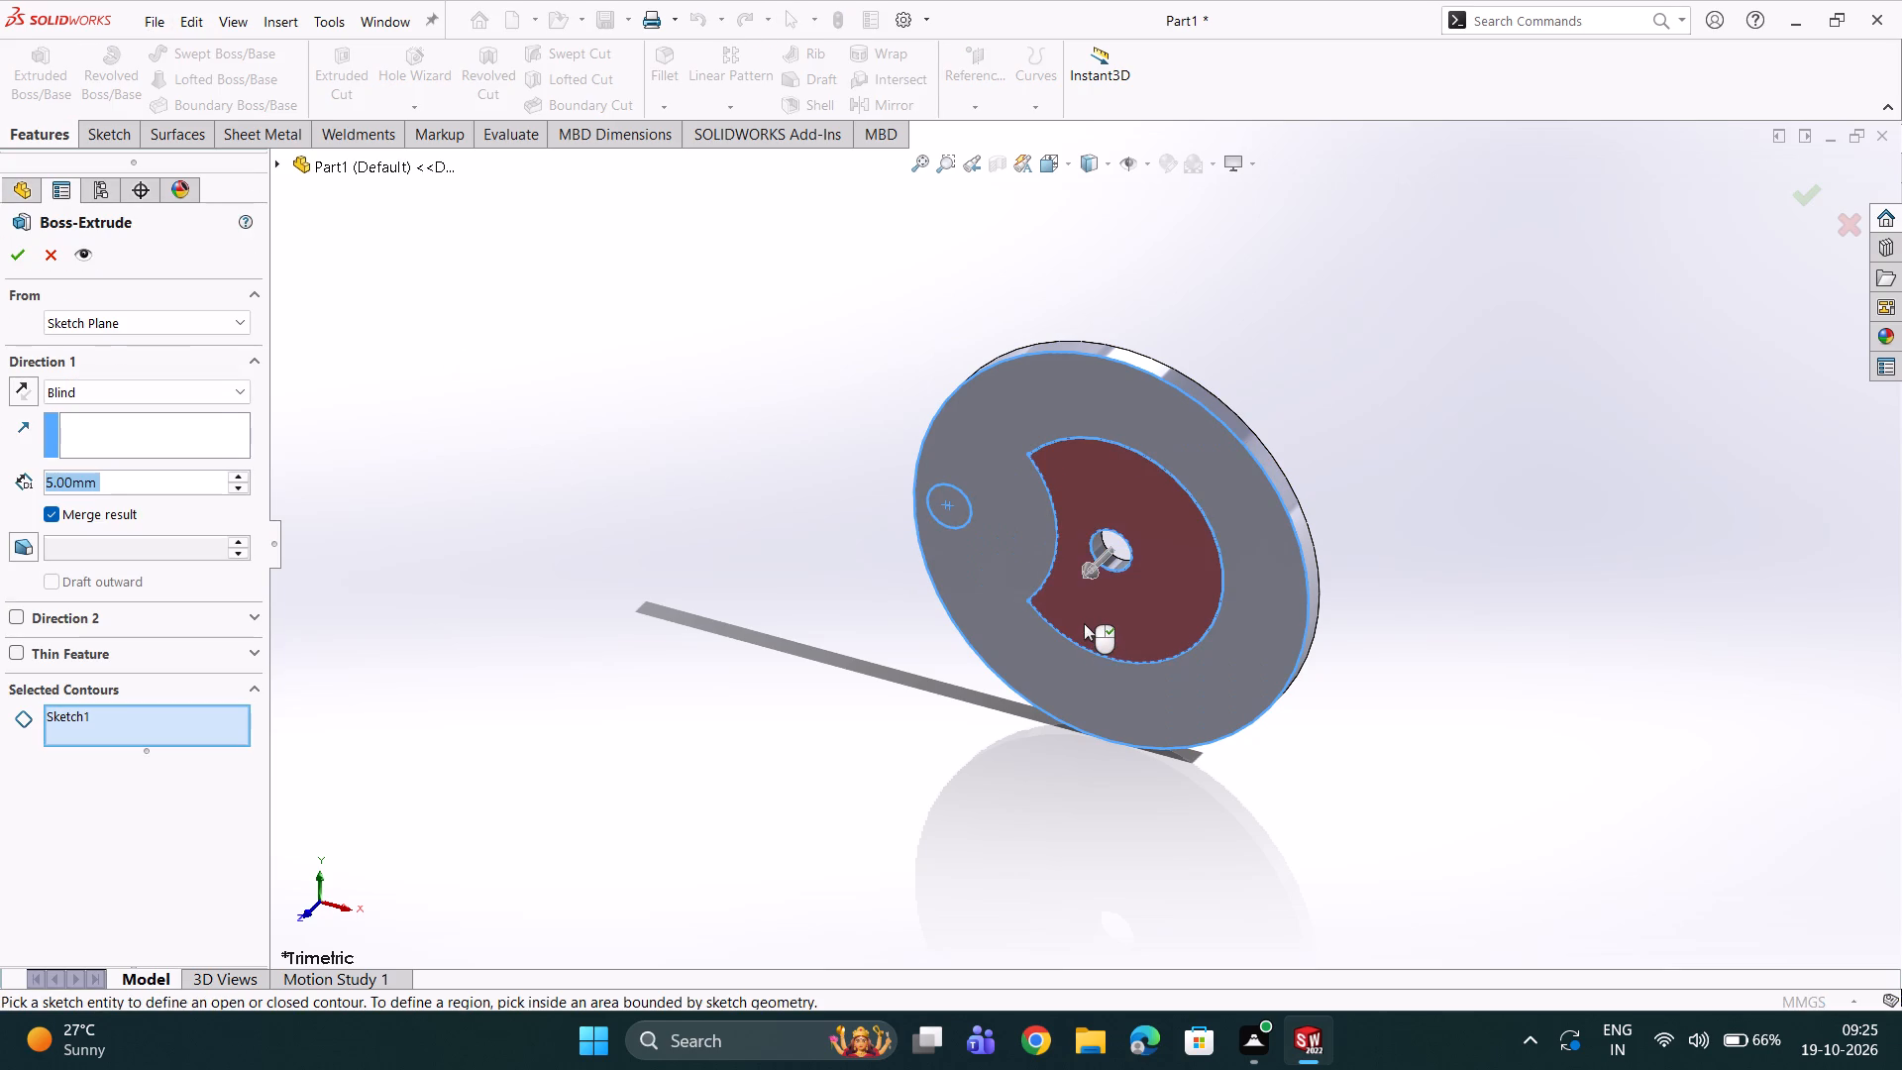
{"action": "left_click", "coordinate": [1084, 623]}
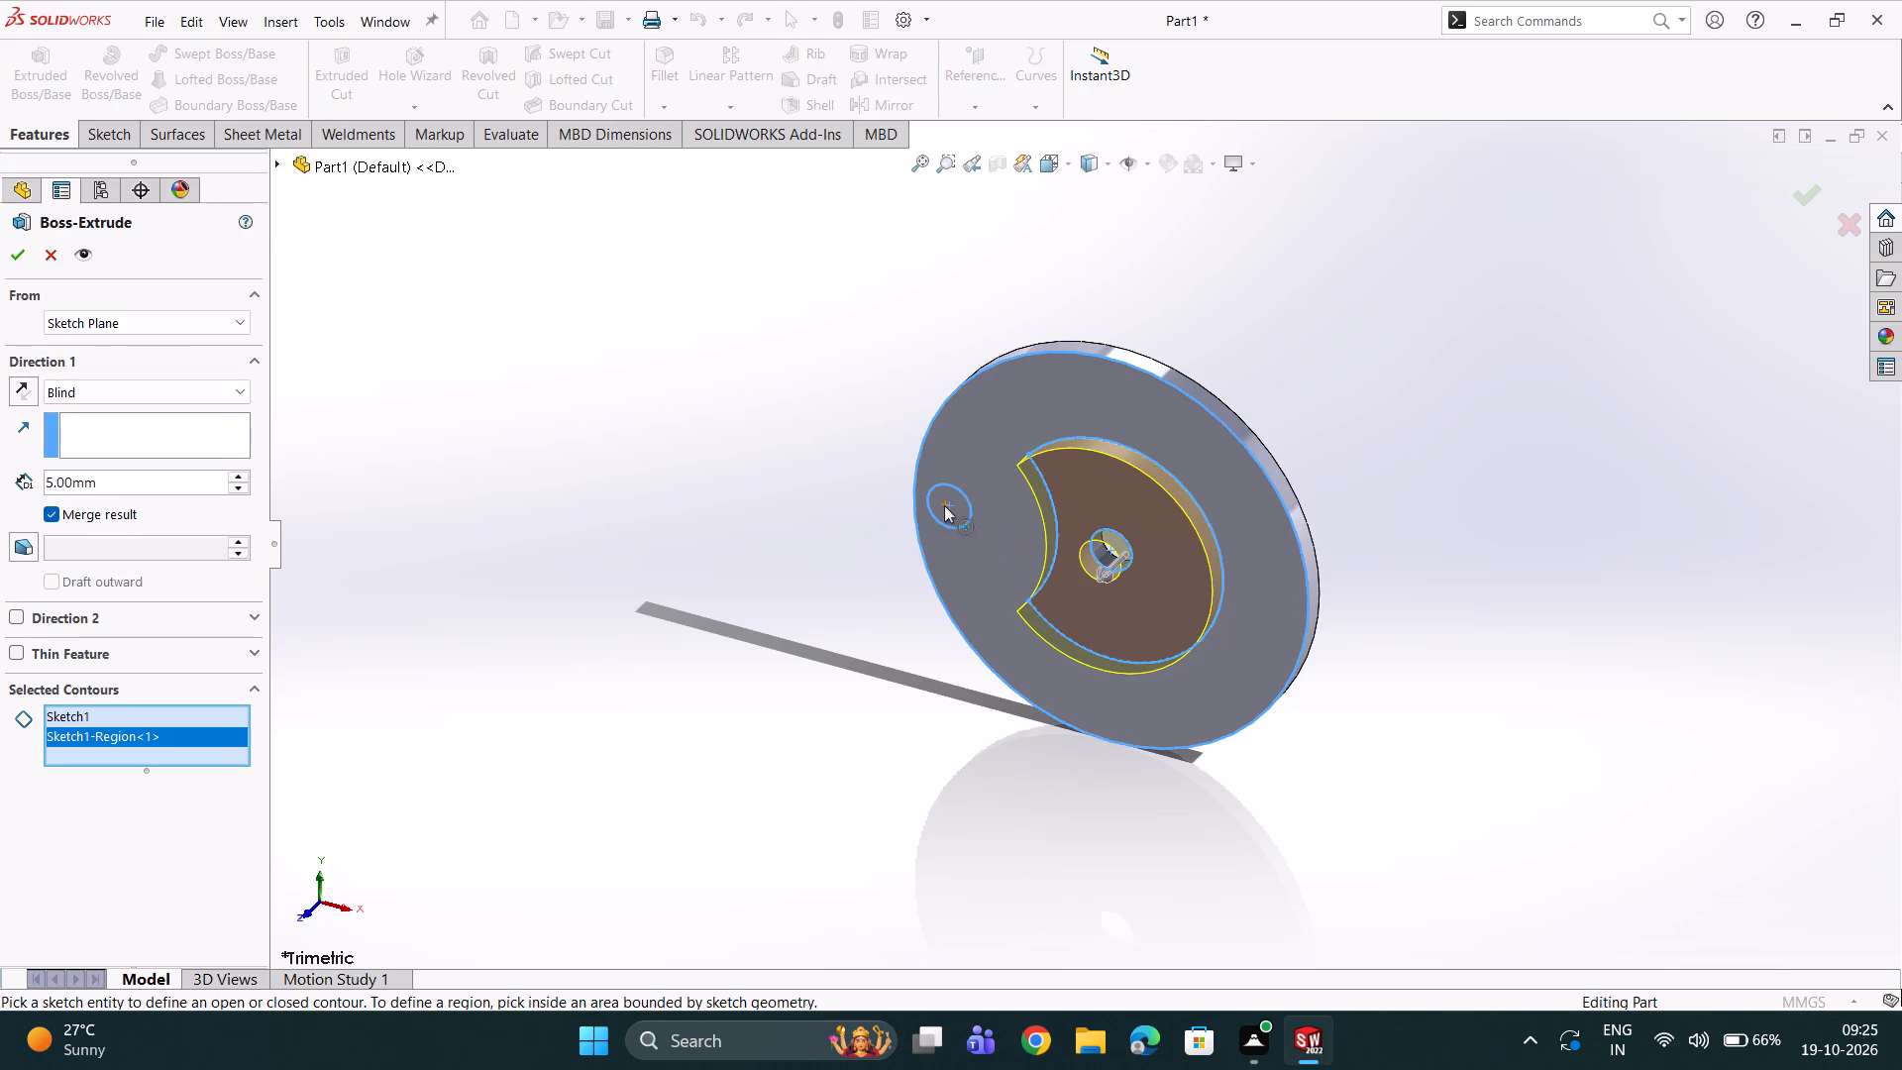
{"action": "left_click", "coordinate": [948, 515]}
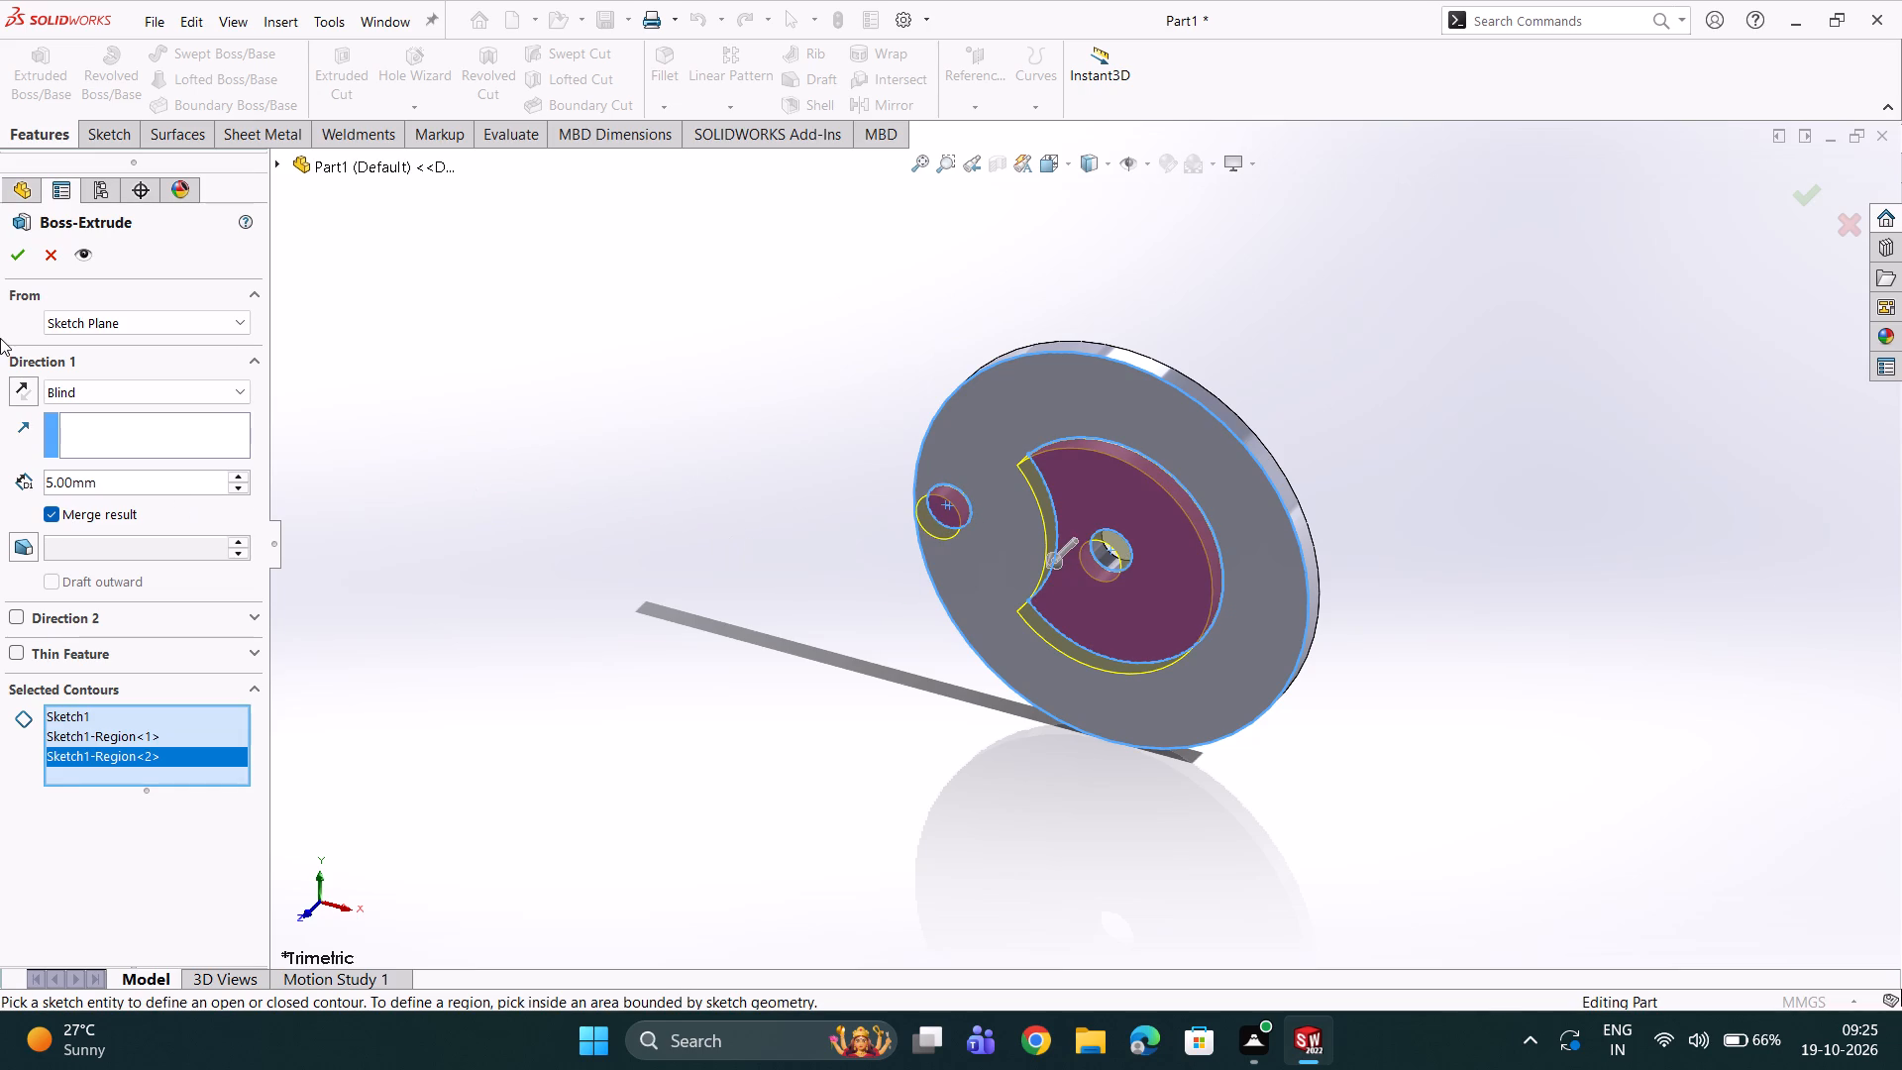
{"action": "left_click", "coordinate": [25, 267]}
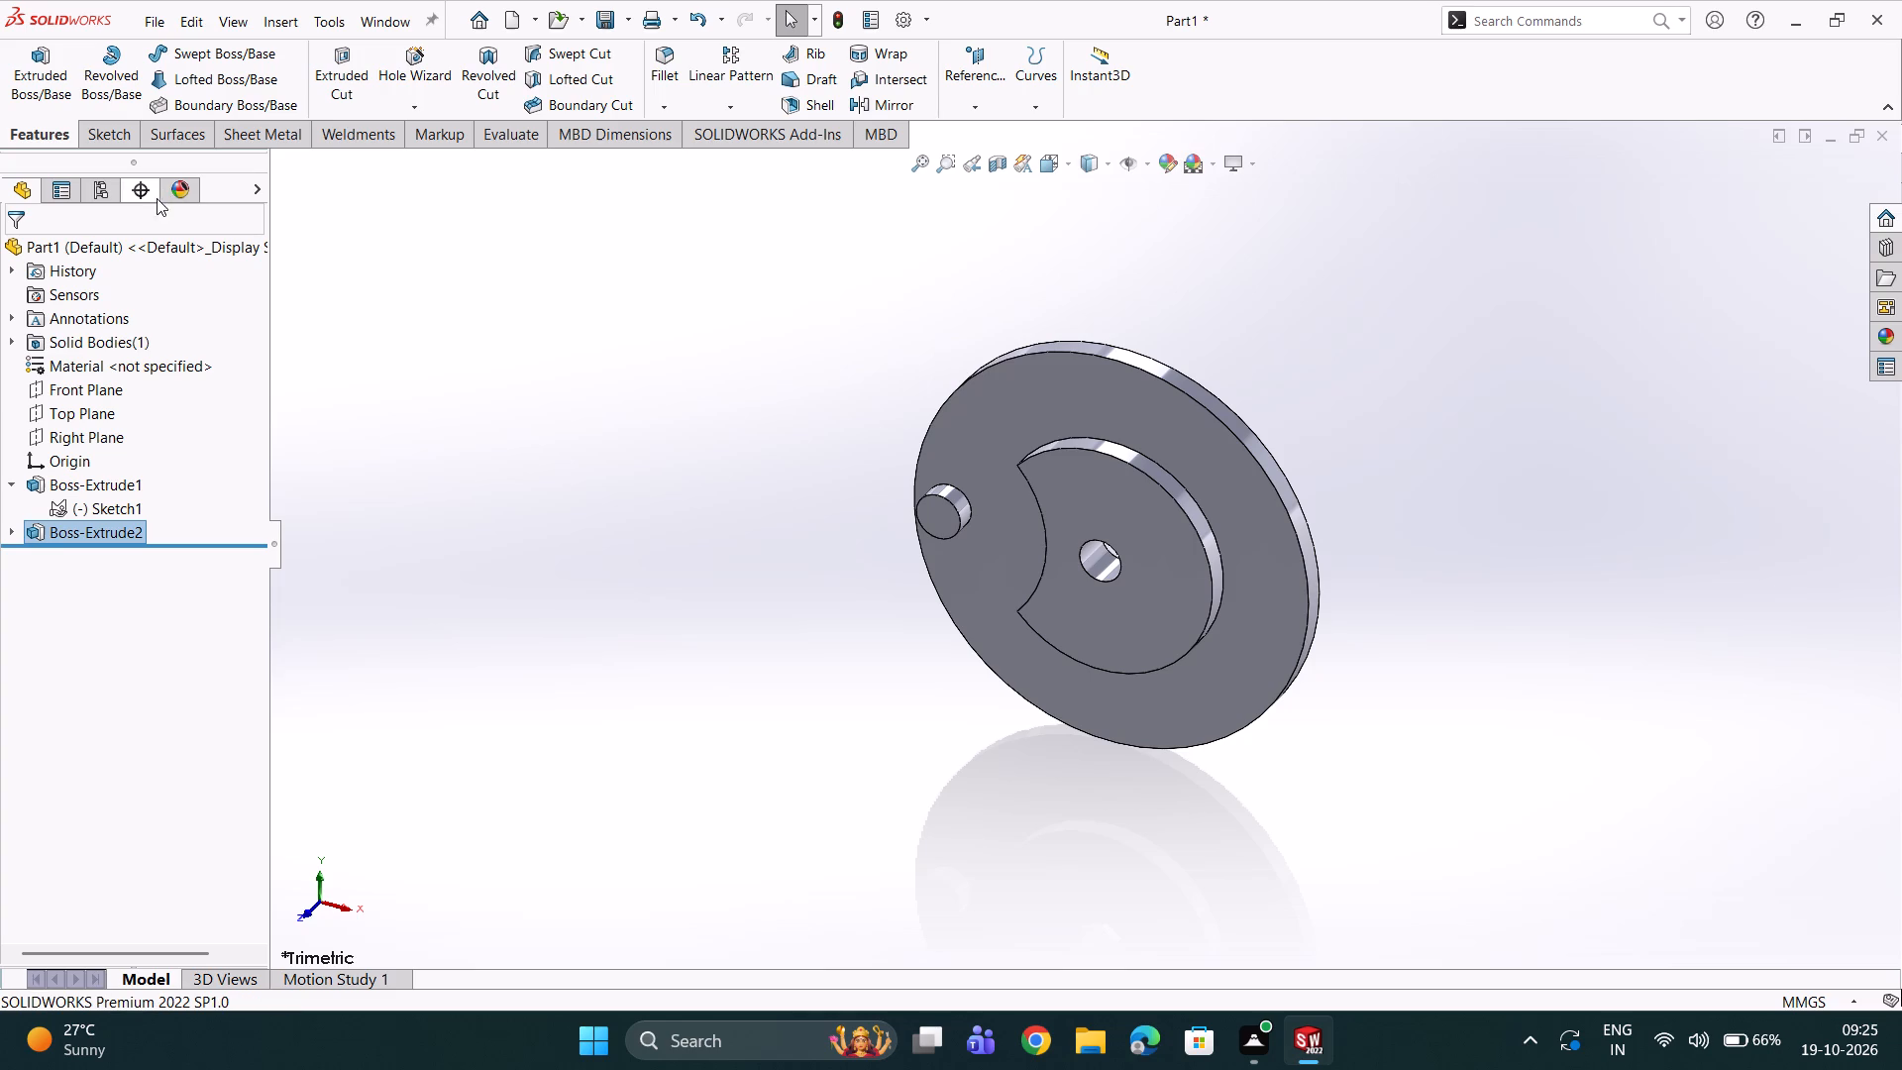
Open the colour appearance settings for the whole part.
{"action": "double_click", "coordinate": [150, 249]}
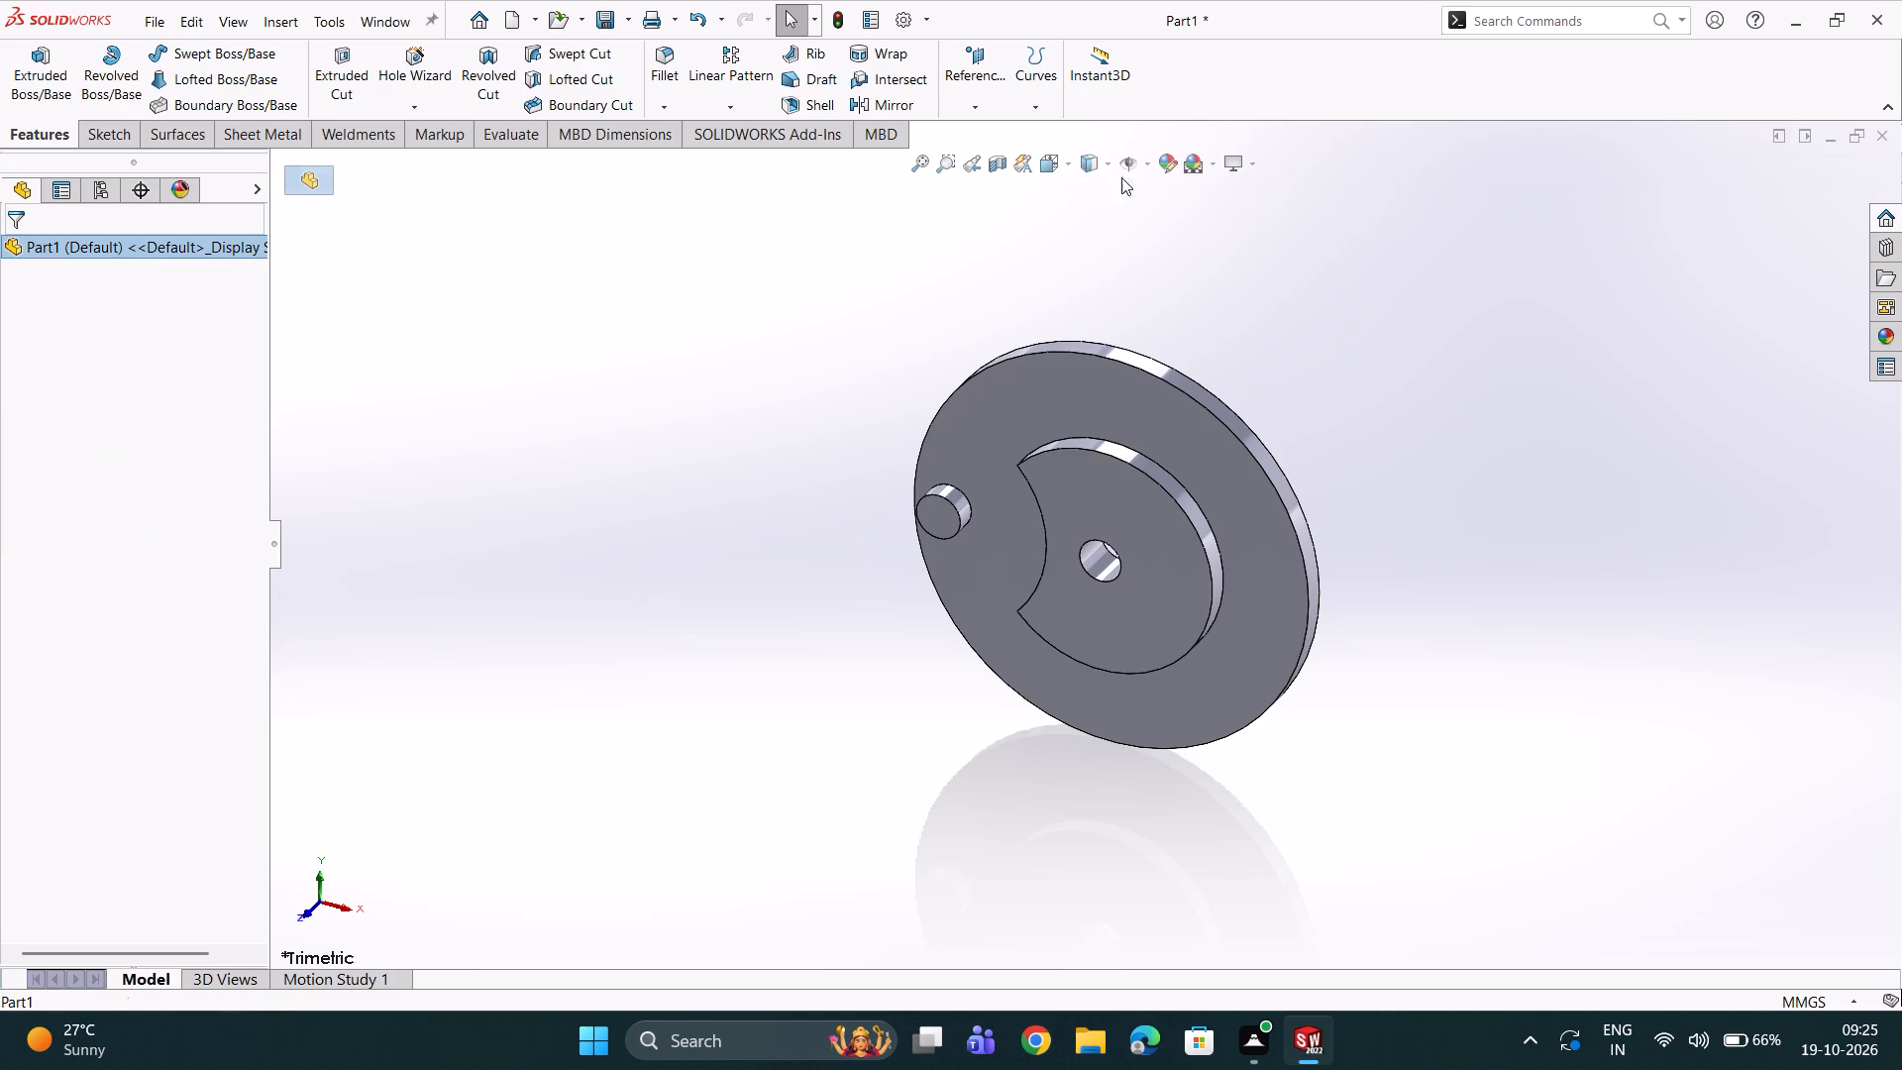
{"action": "left_click", "coordinate": [1170, 162]}
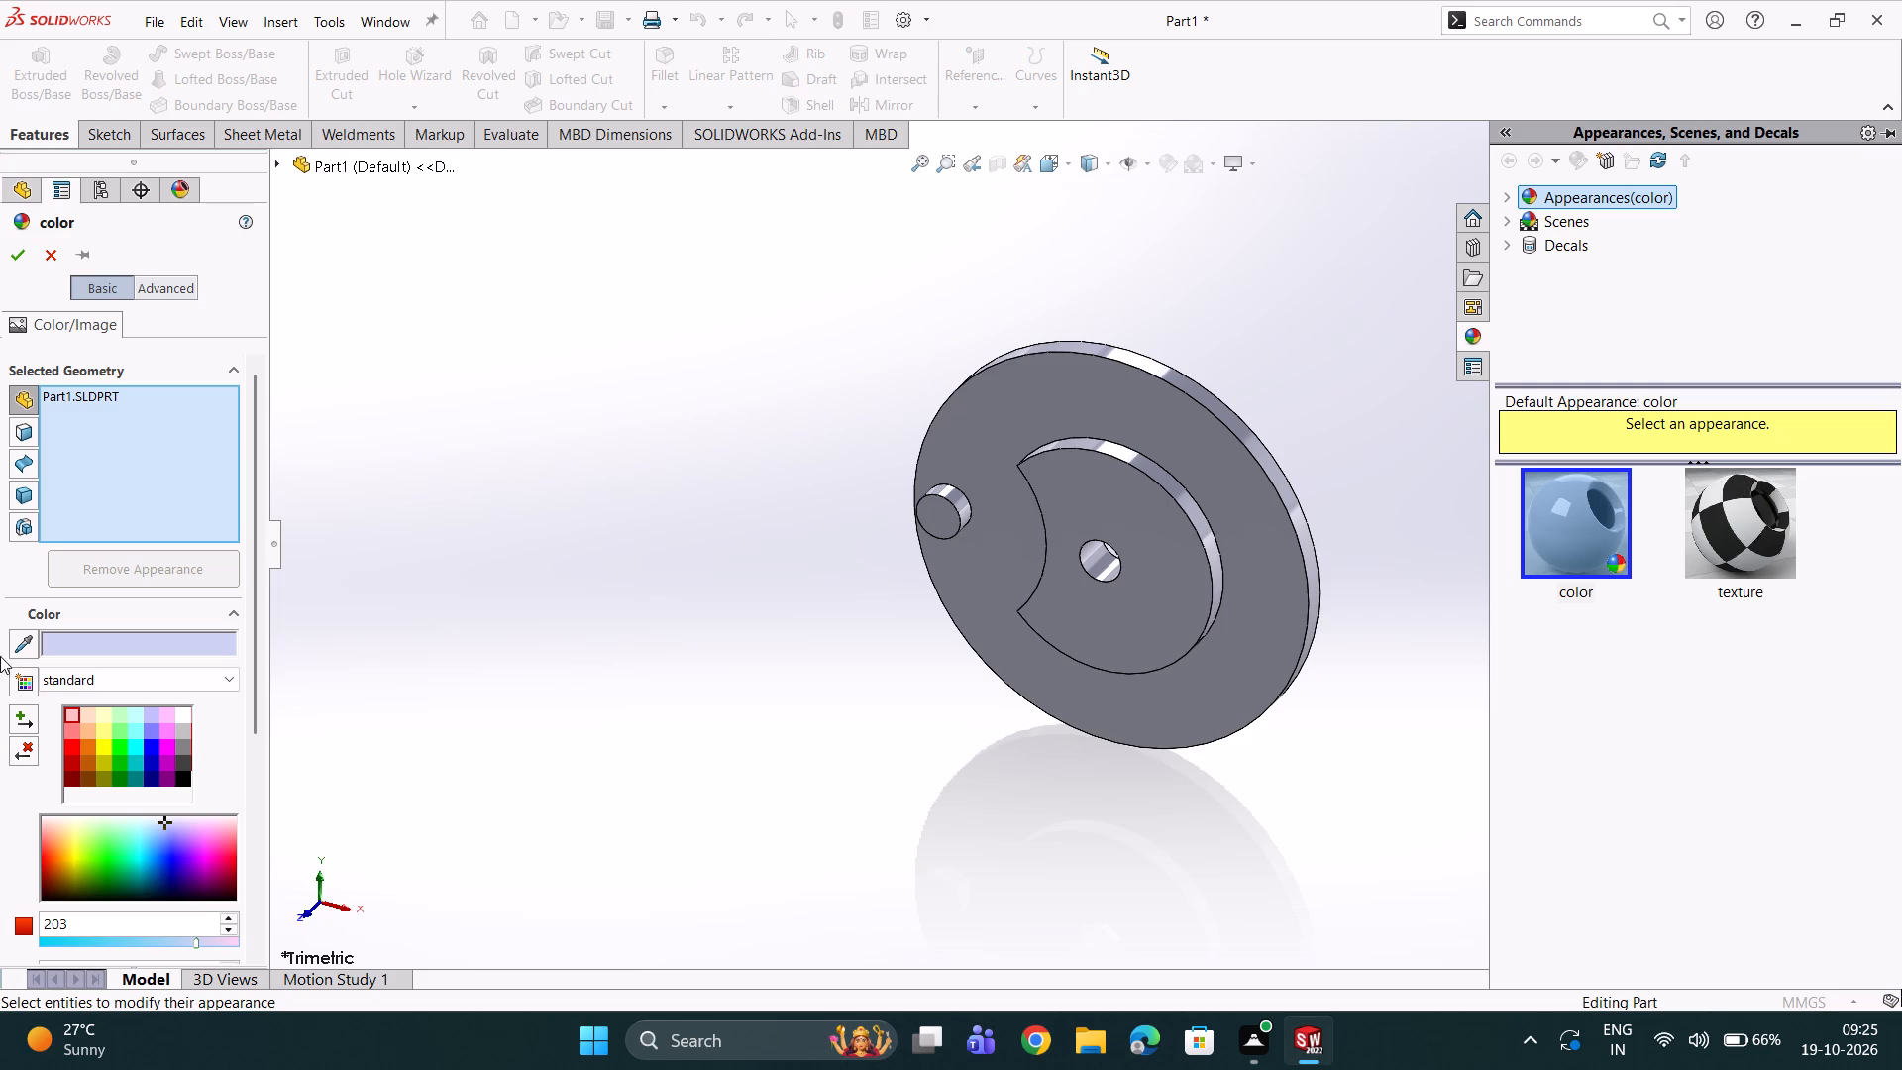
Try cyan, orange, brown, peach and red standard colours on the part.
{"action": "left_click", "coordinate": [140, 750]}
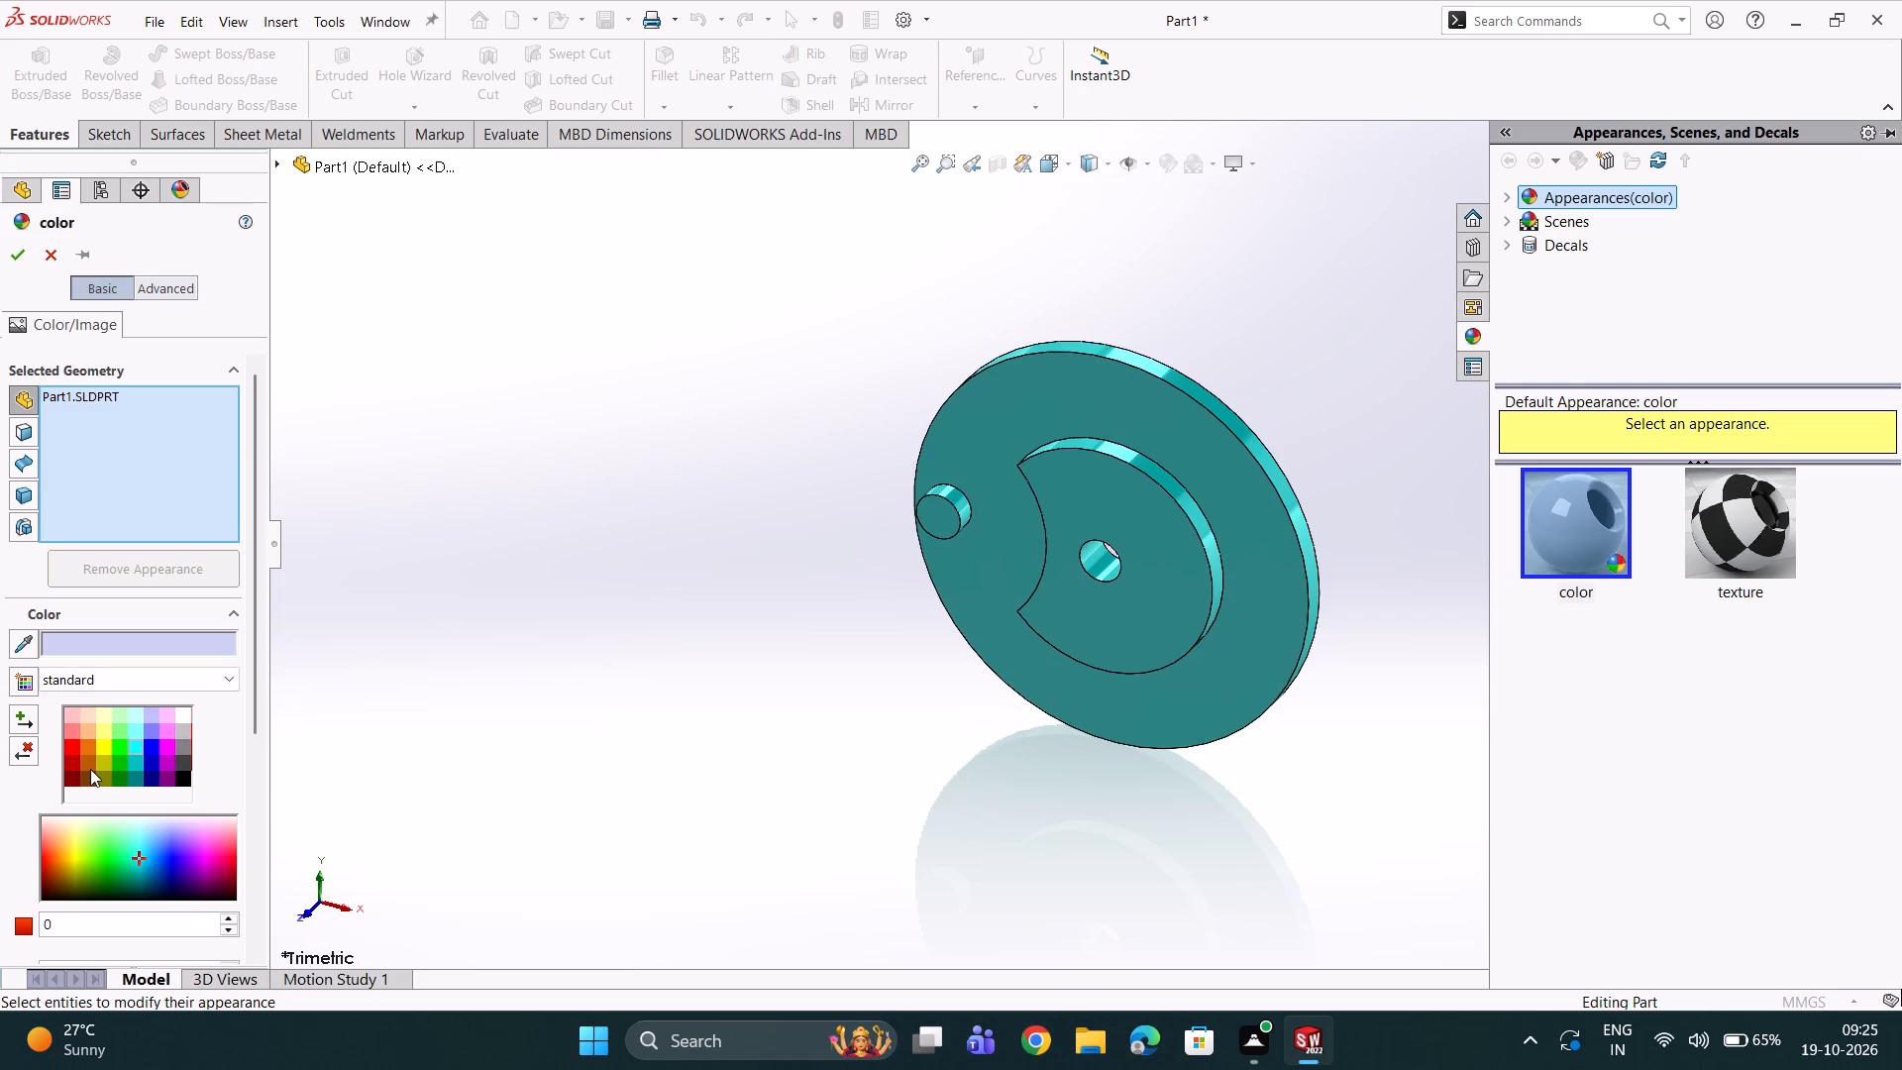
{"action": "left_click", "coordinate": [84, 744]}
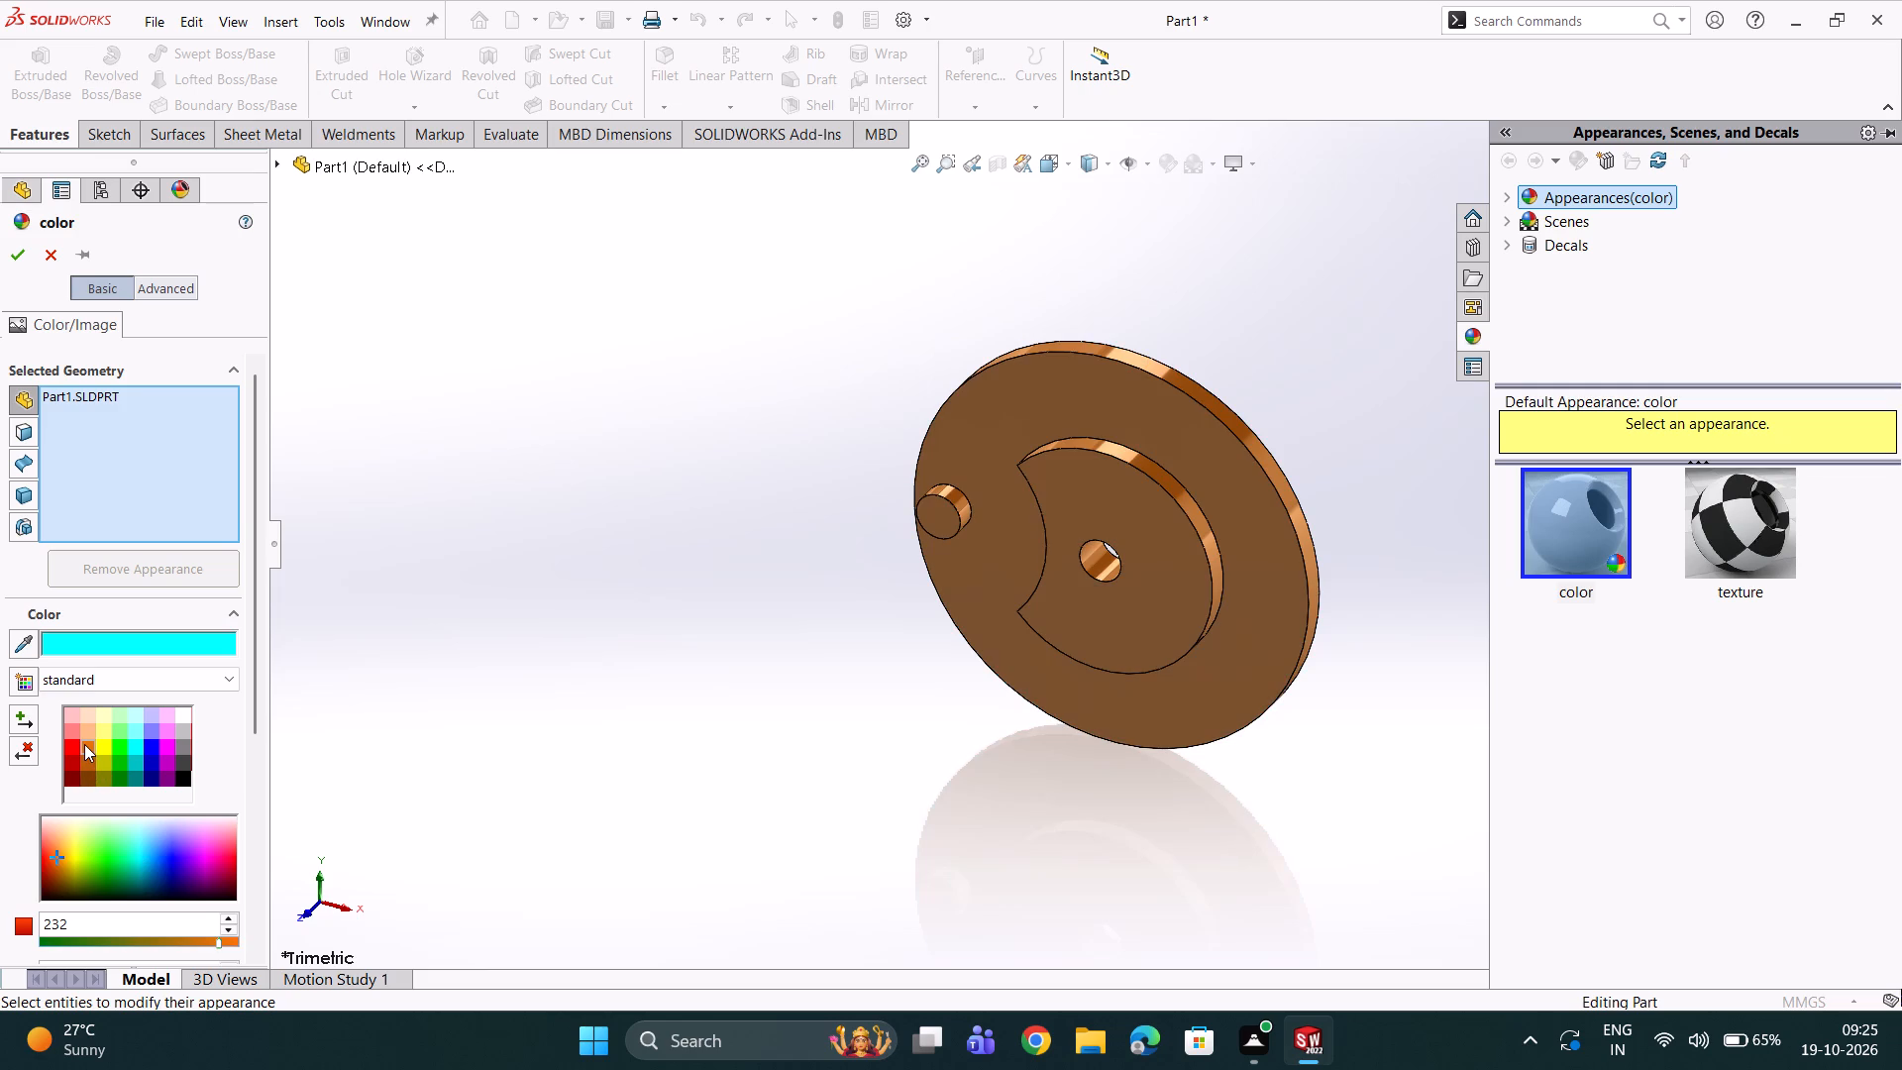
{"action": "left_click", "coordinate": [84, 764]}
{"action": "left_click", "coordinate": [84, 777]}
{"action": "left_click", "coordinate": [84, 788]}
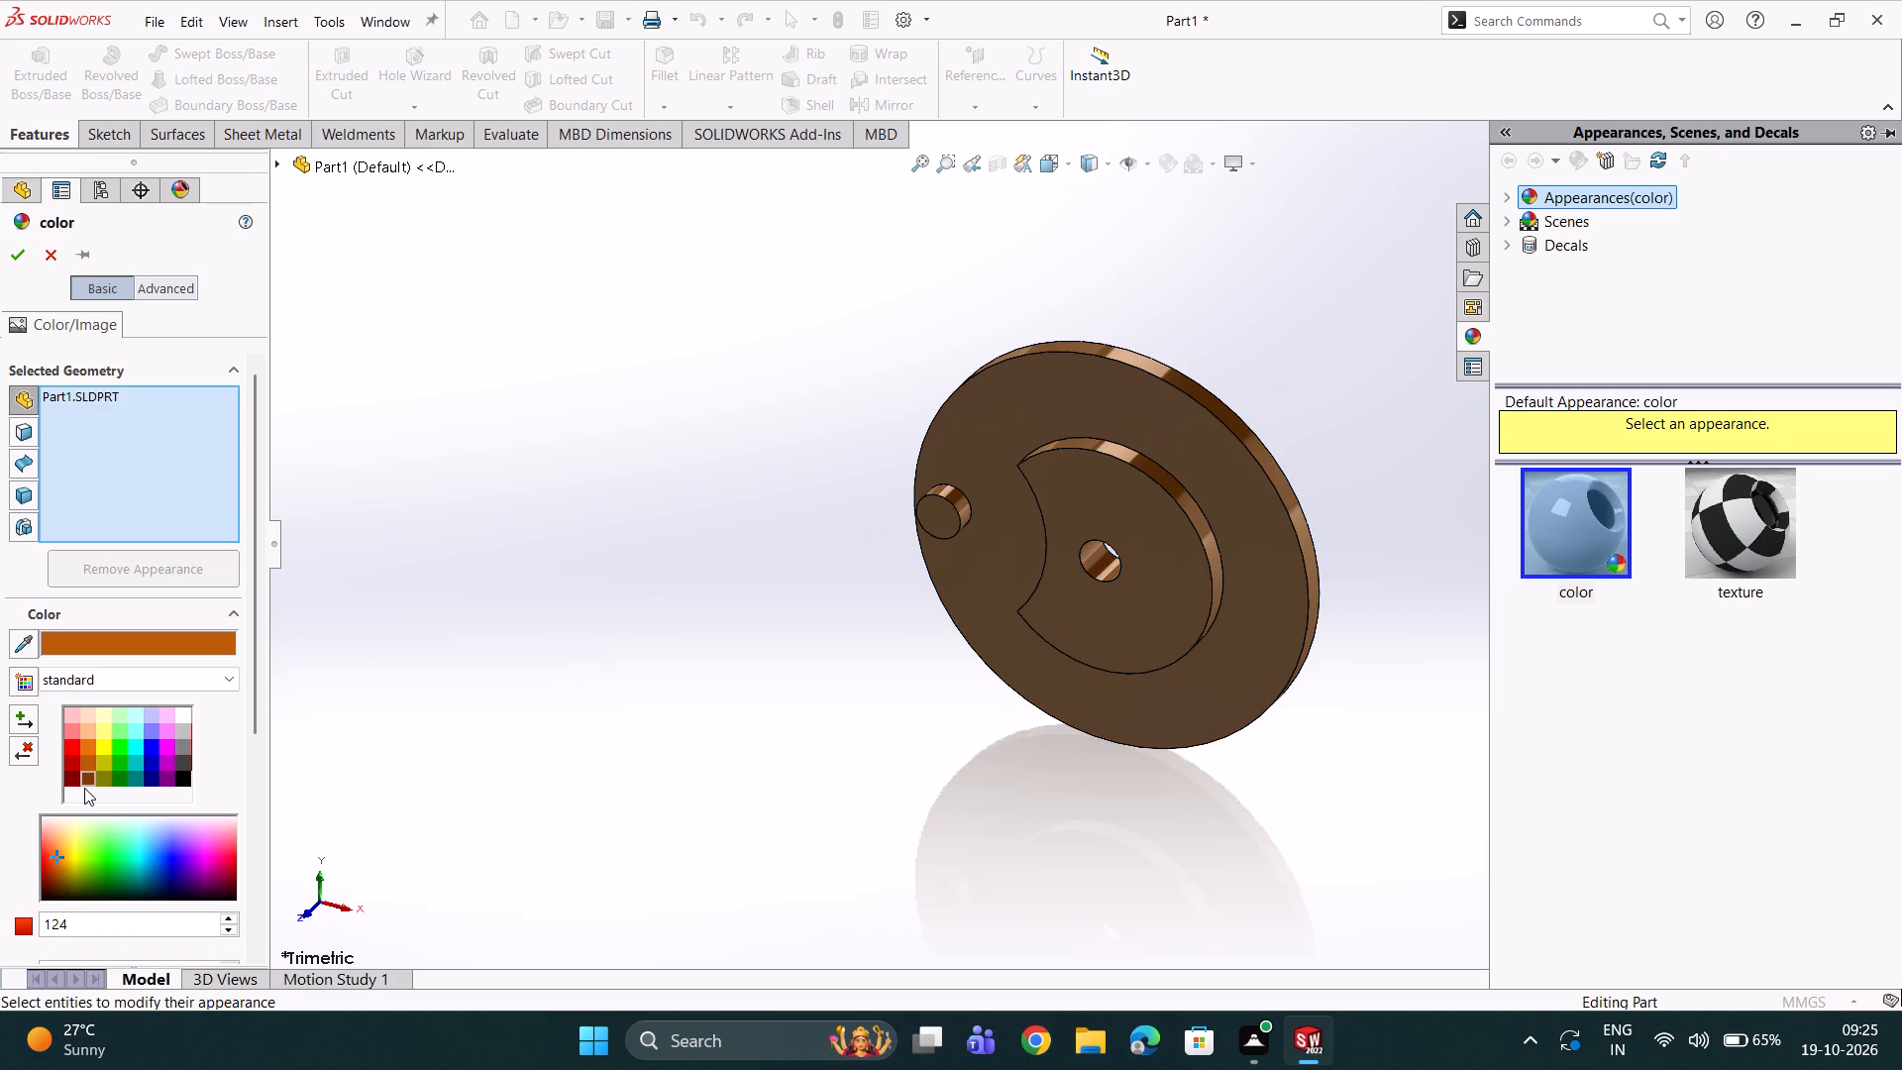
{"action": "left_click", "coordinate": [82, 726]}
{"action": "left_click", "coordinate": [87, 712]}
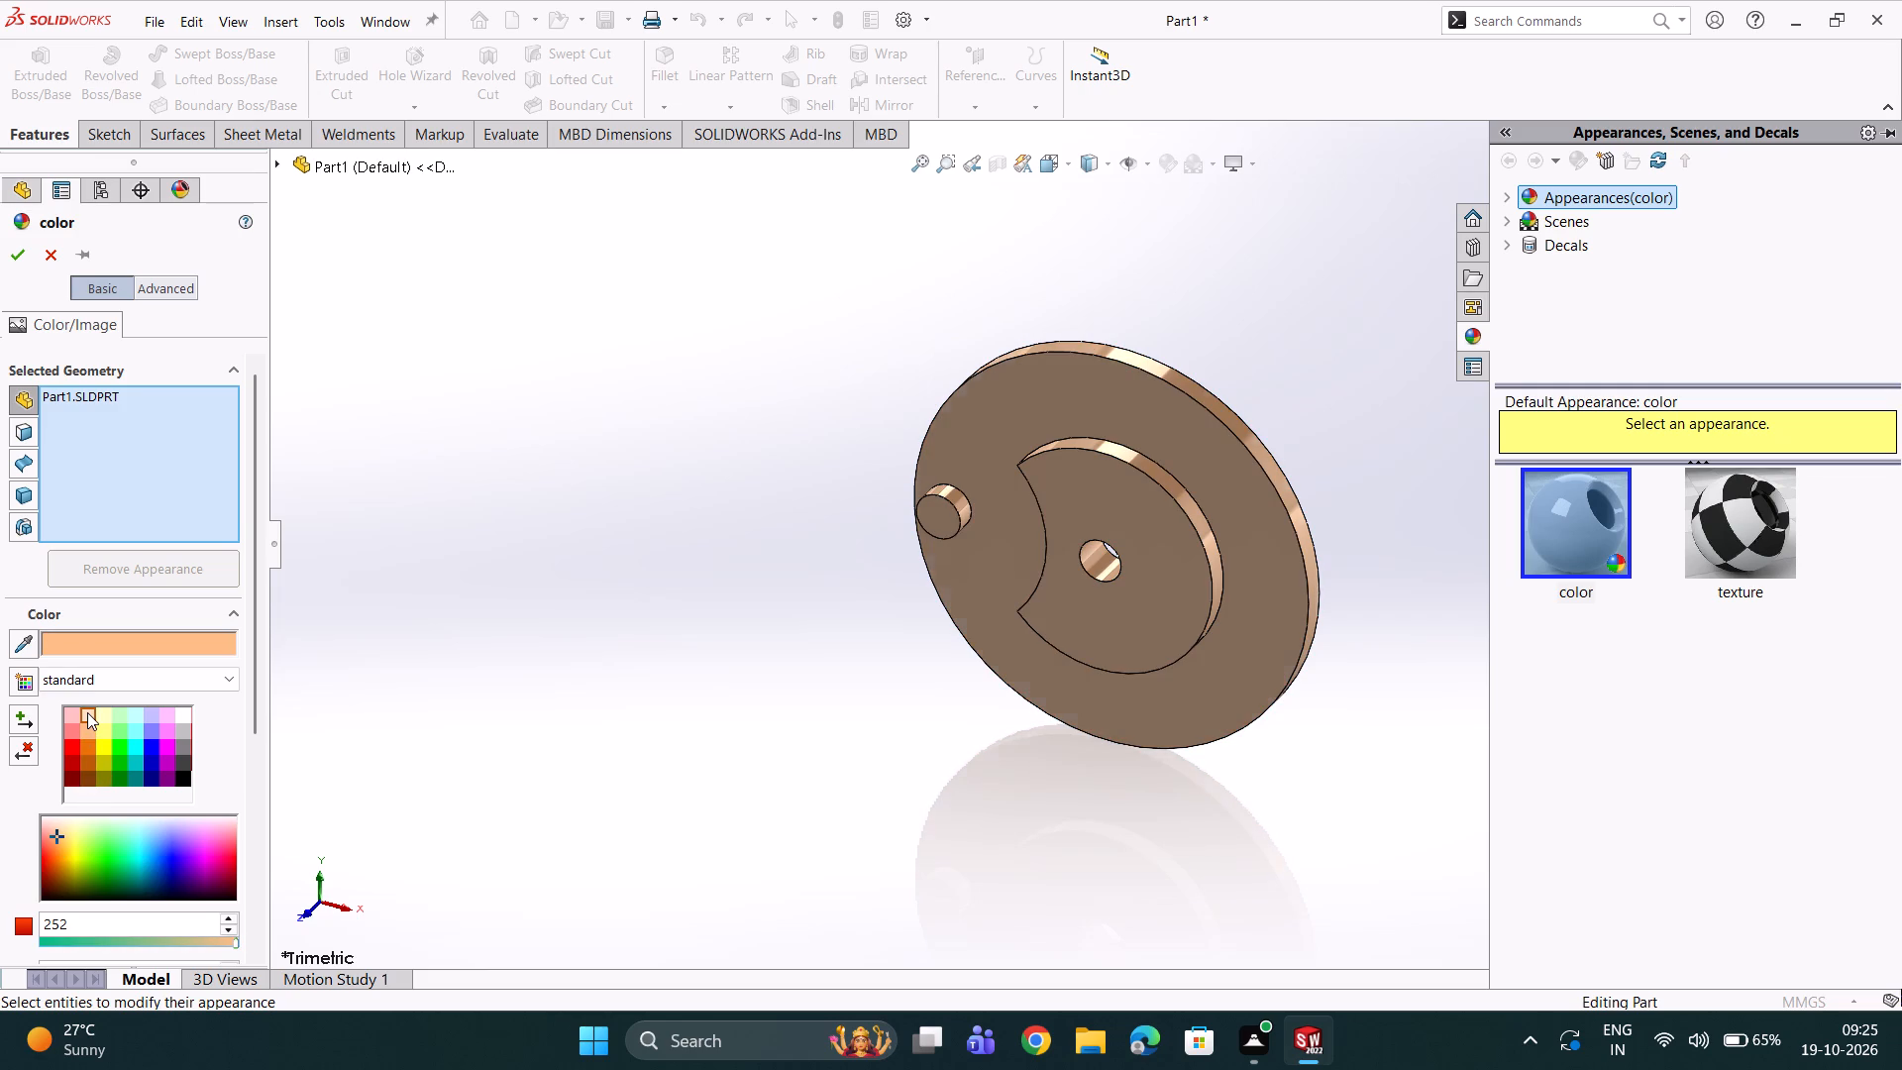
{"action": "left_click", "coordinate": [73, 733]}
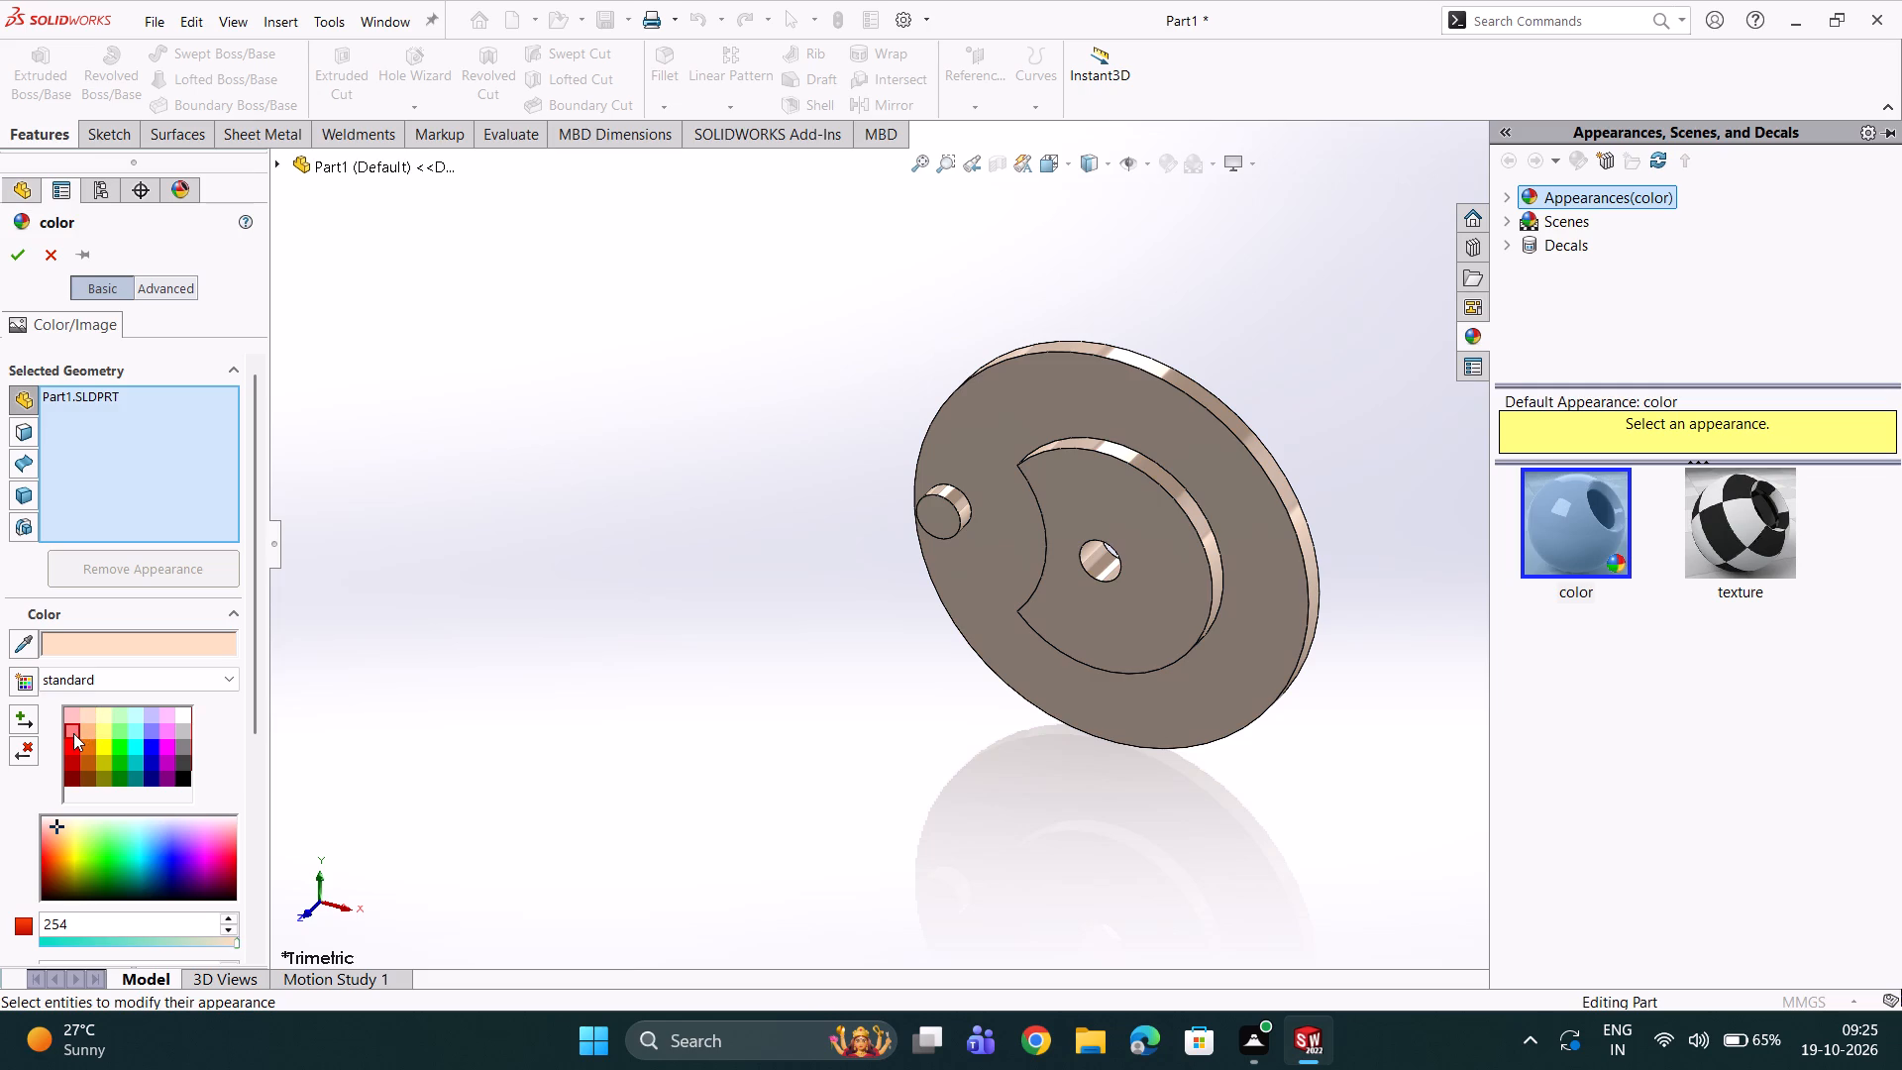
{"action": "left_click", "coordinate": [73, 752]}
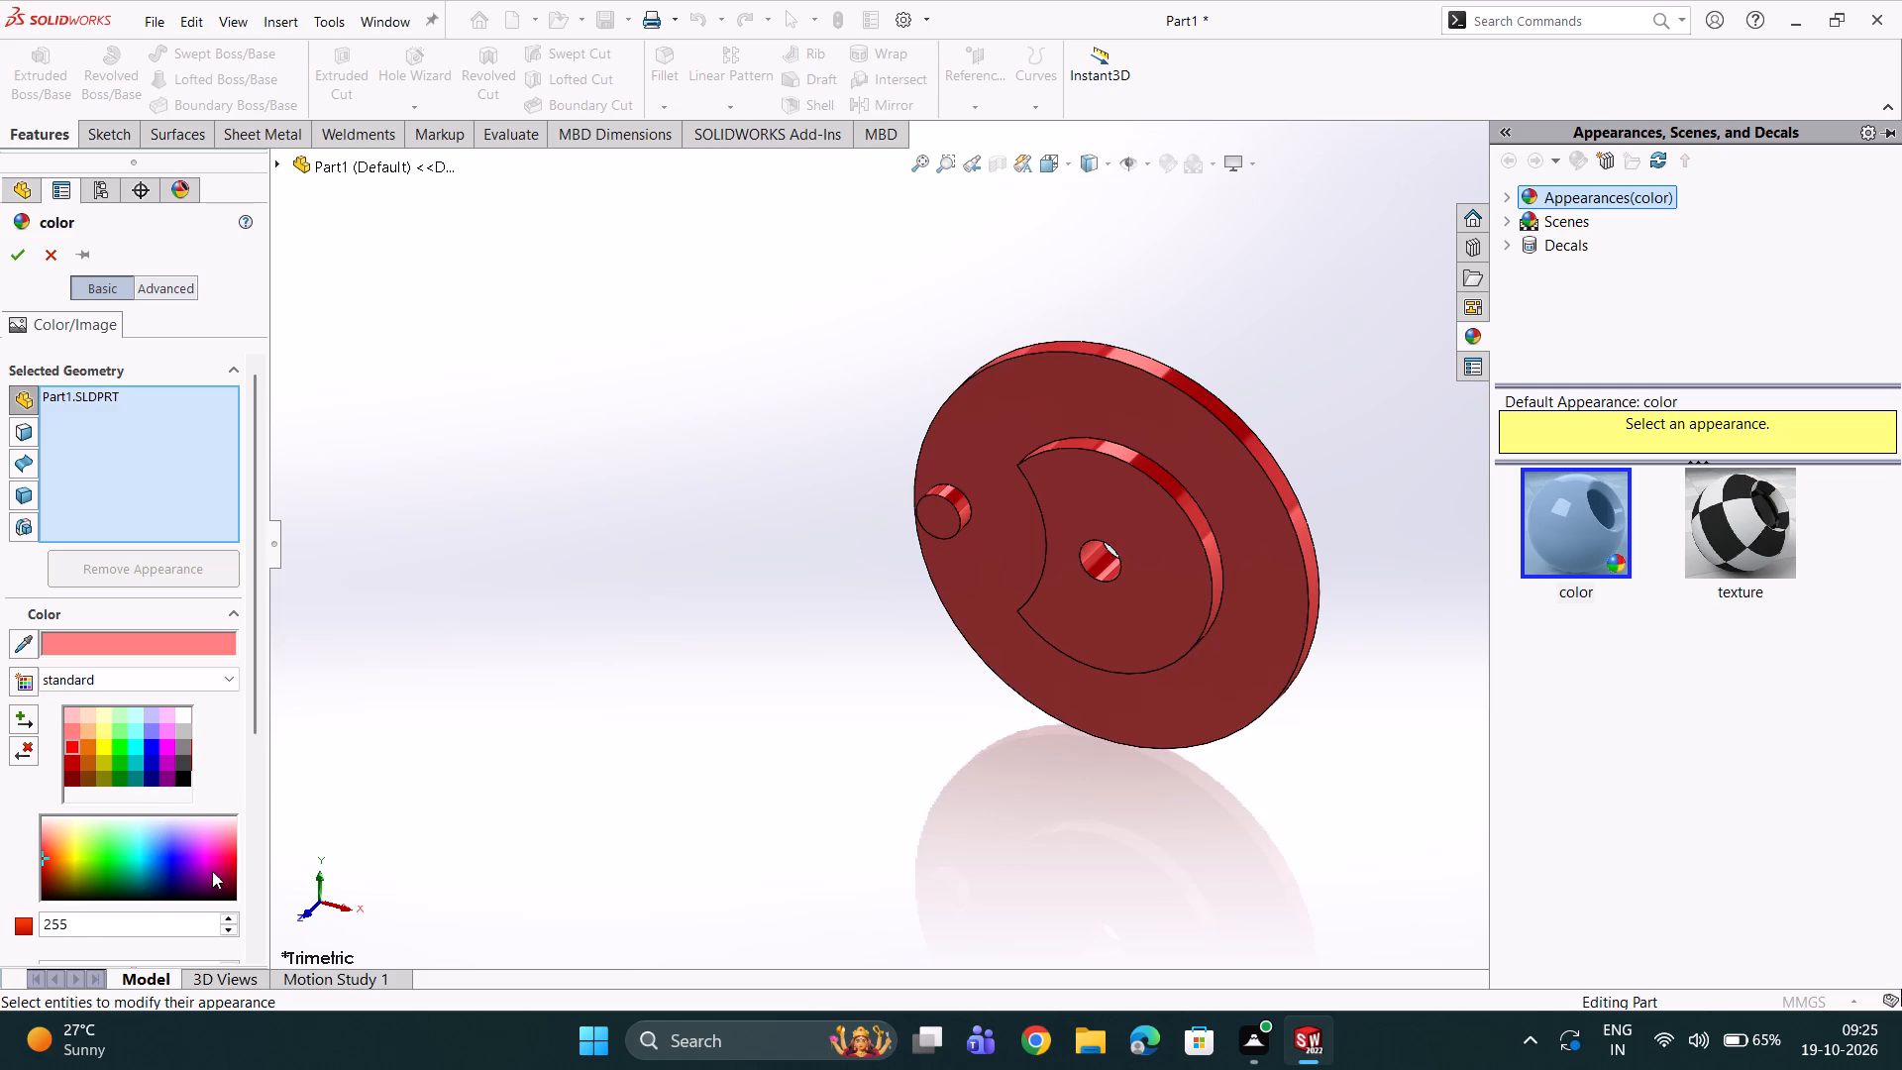
Apply a custom dark magenta colour with a red value of 149 to the whole part.
{"action": "left_click", "coordinate": [216, 874]}
{"action": "left_click", "coordinate": [218, 852]}
{"action": "left_click", "coordinate": [209, 881]}
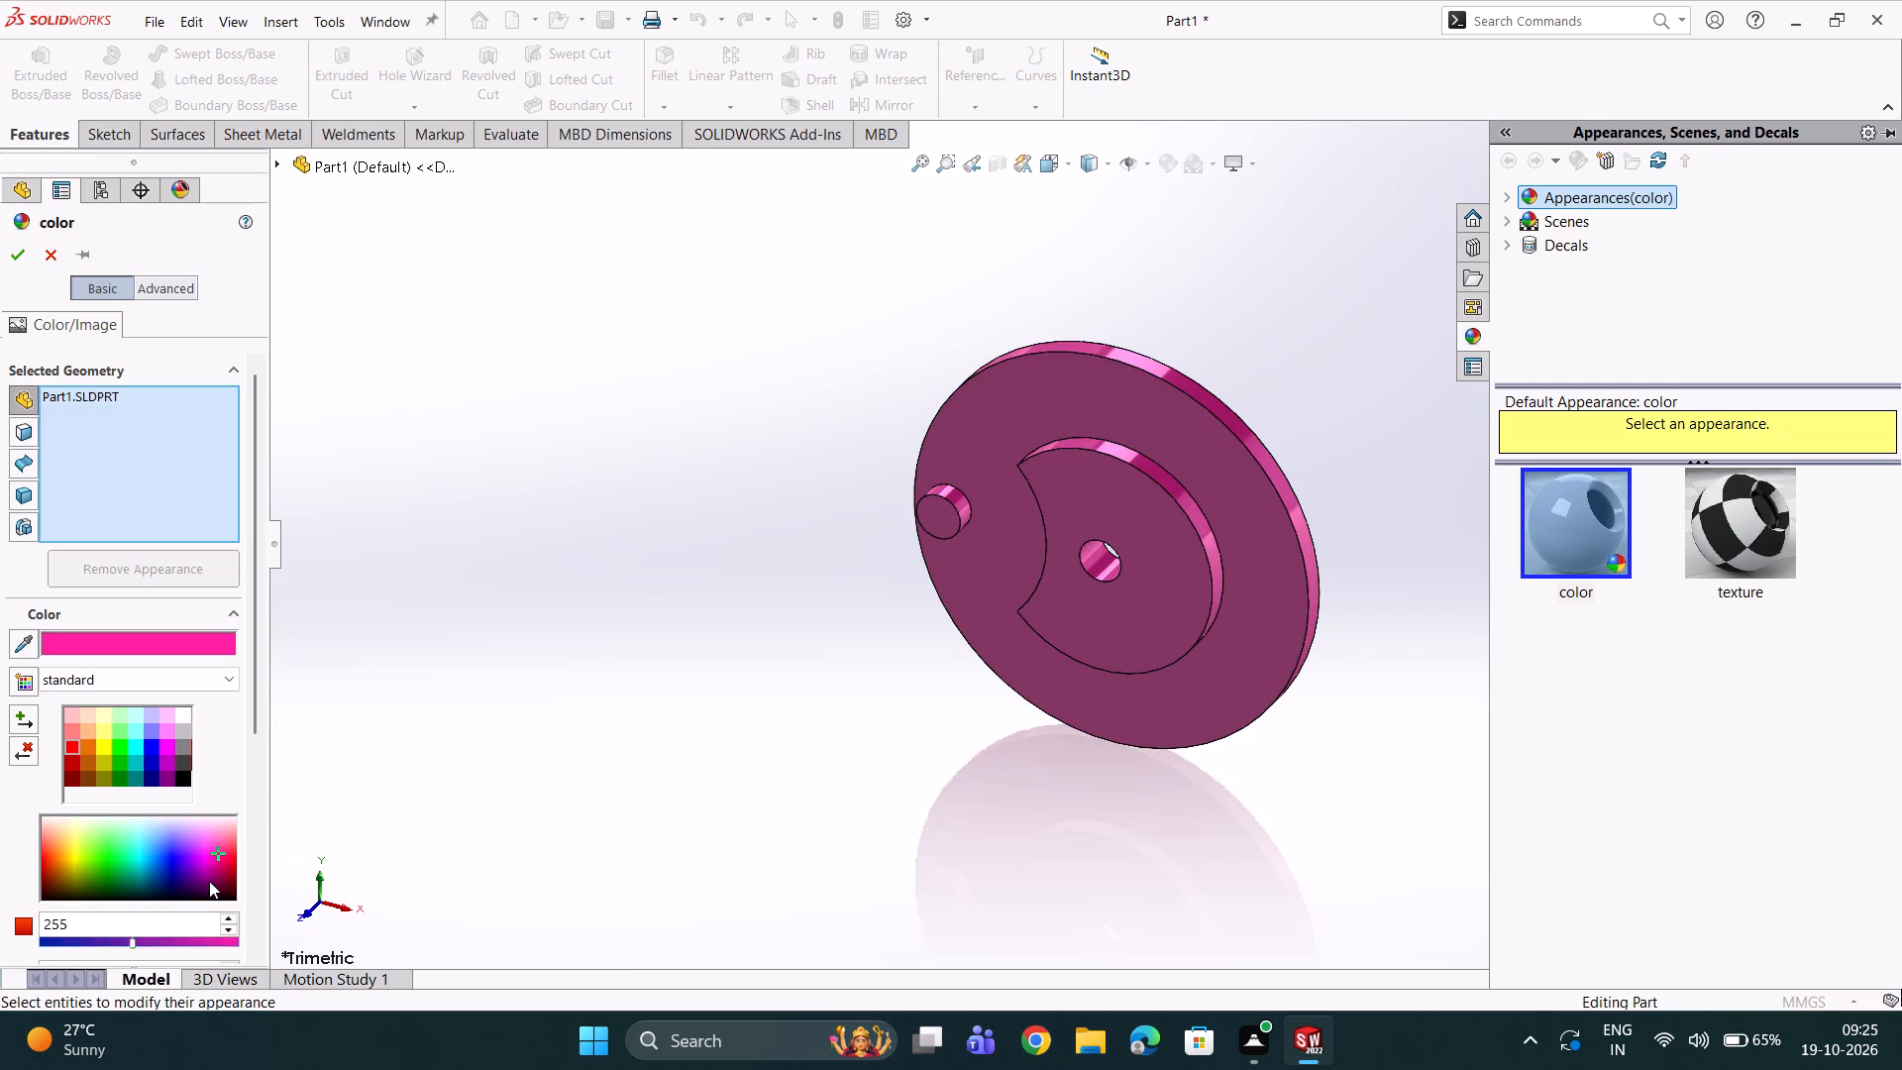
{"action": "left_click", "coordinate": [209, 873]}
{"action": "left_click", "coordinate": [209, 870]}
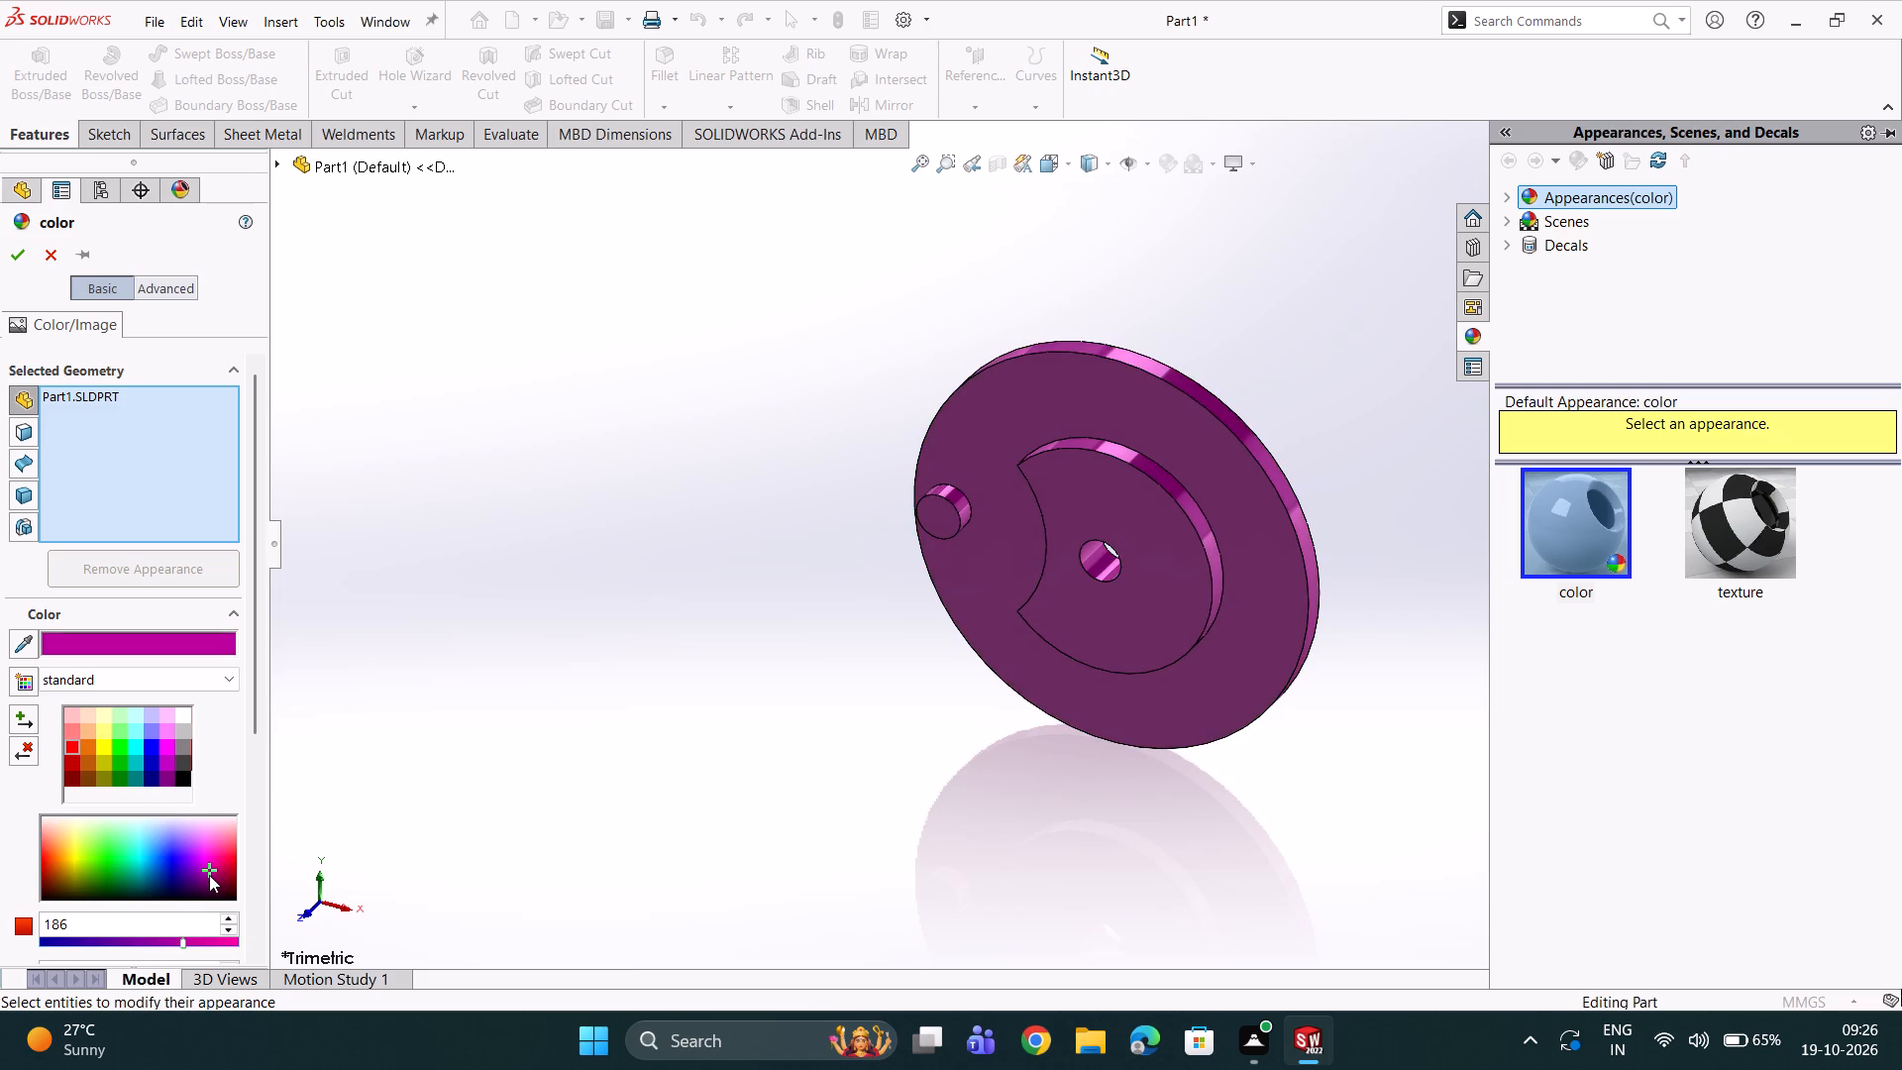
{"action": "left_click", "coordinate": [209, 875]}
{"action": "triple_click", "coordinate": [210, 872]}
{"action": "triple_click", "coordinate": [214, 876]}
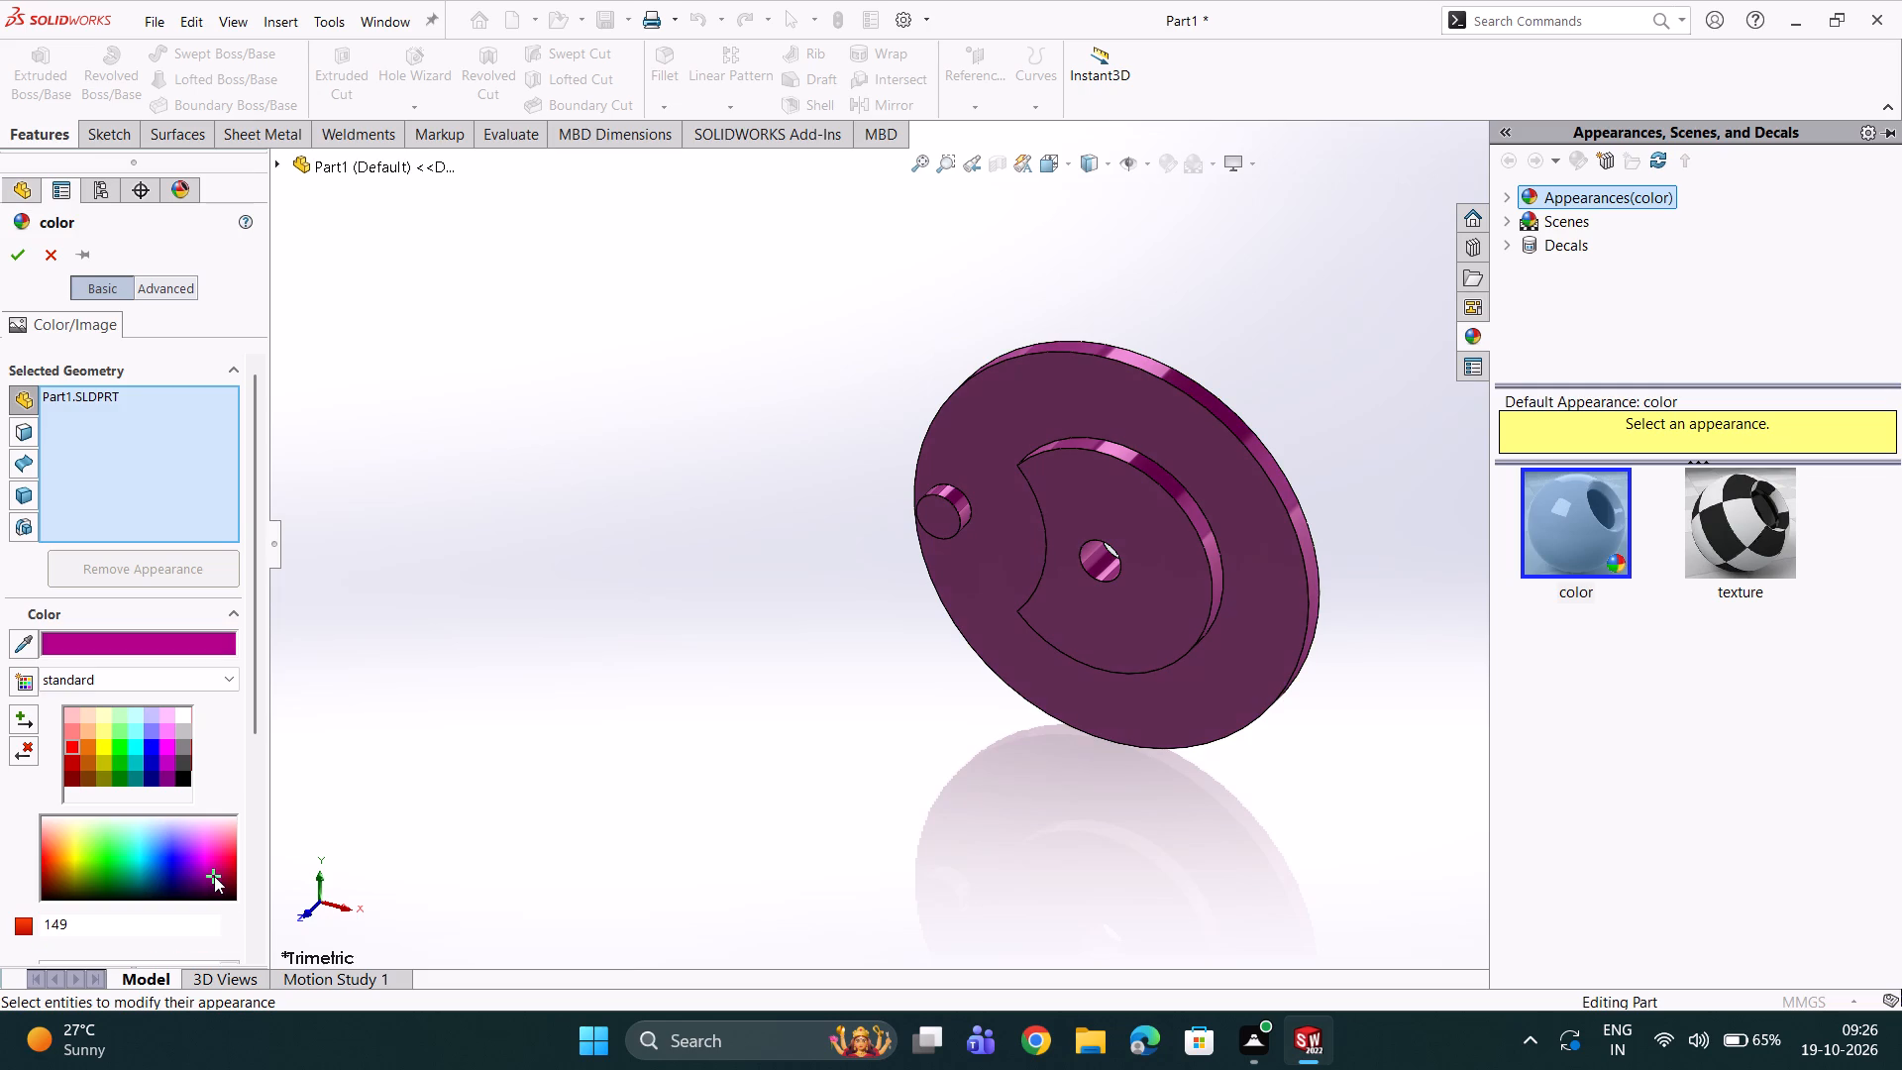
{"action": "left_click", "coordinate": [17, 261]}
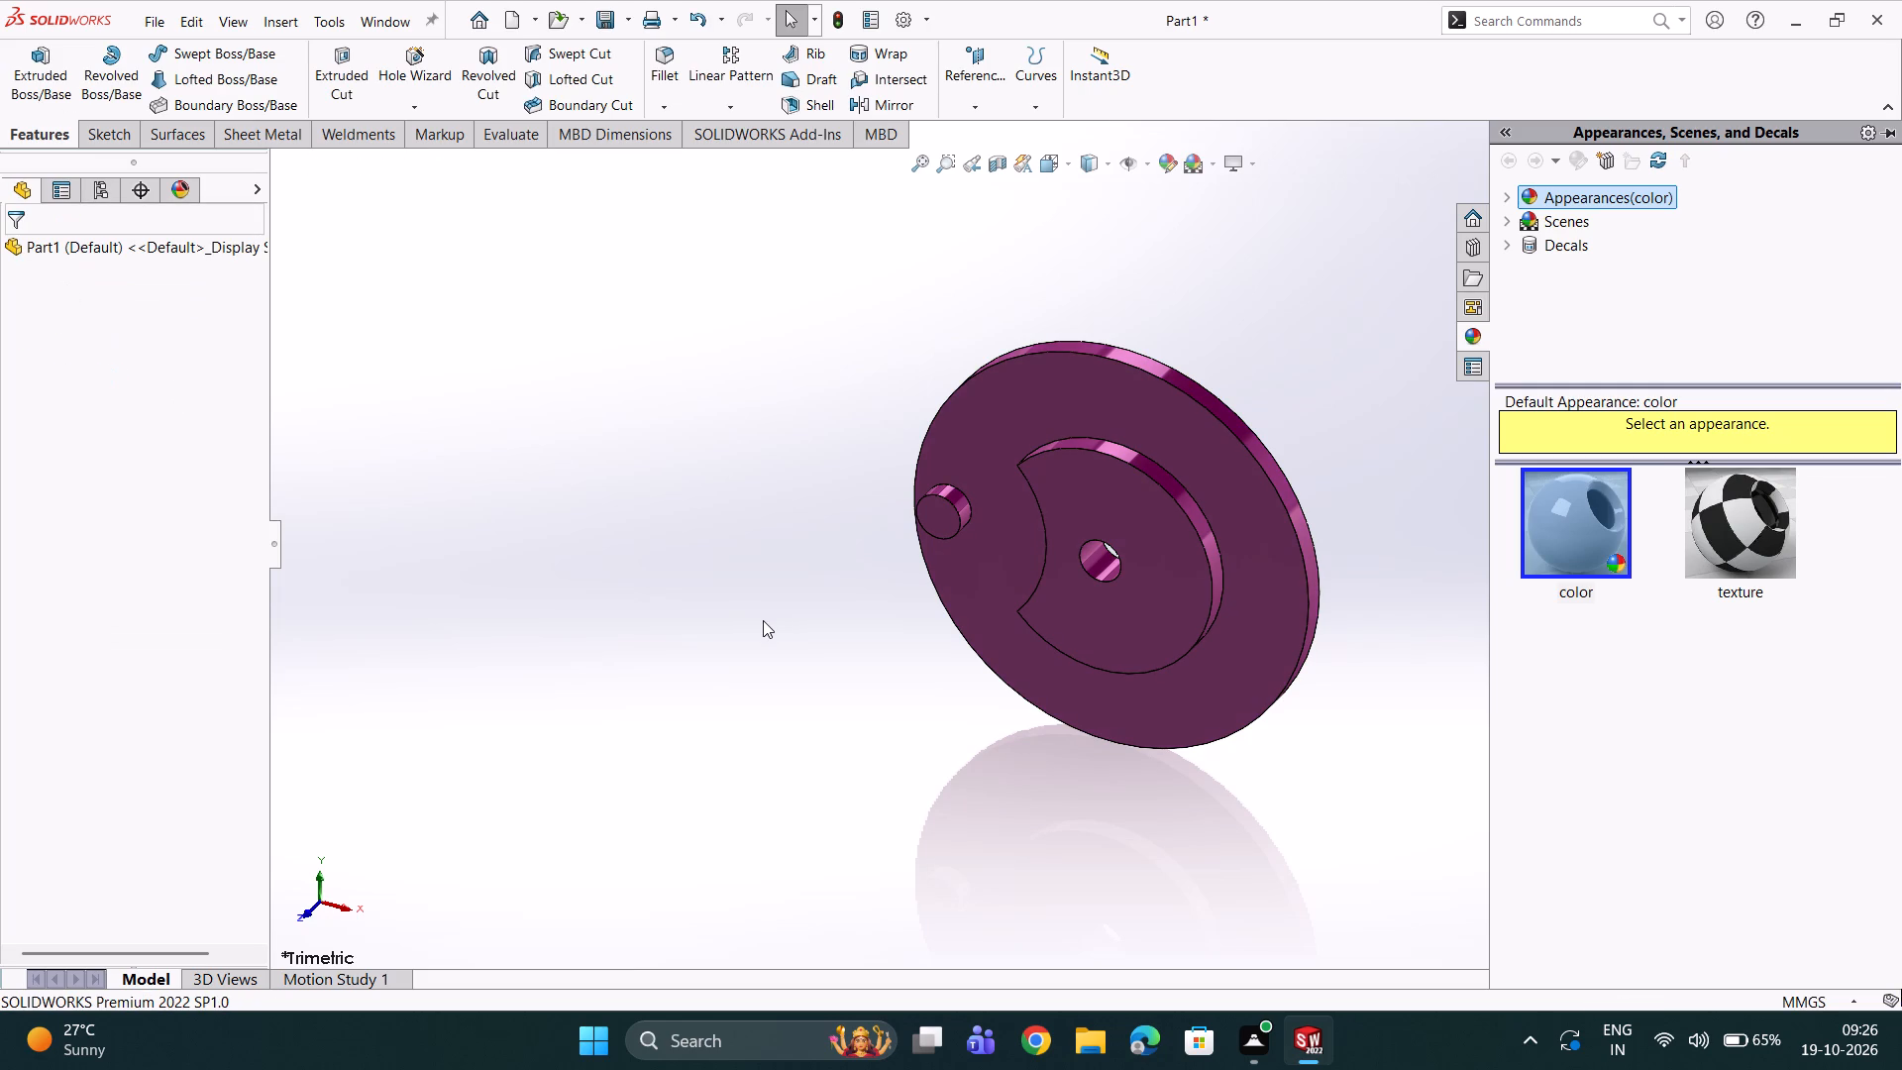
Save the part in the Documents folder as GM1.
{"action": "key", "text": "ctrl+s"}
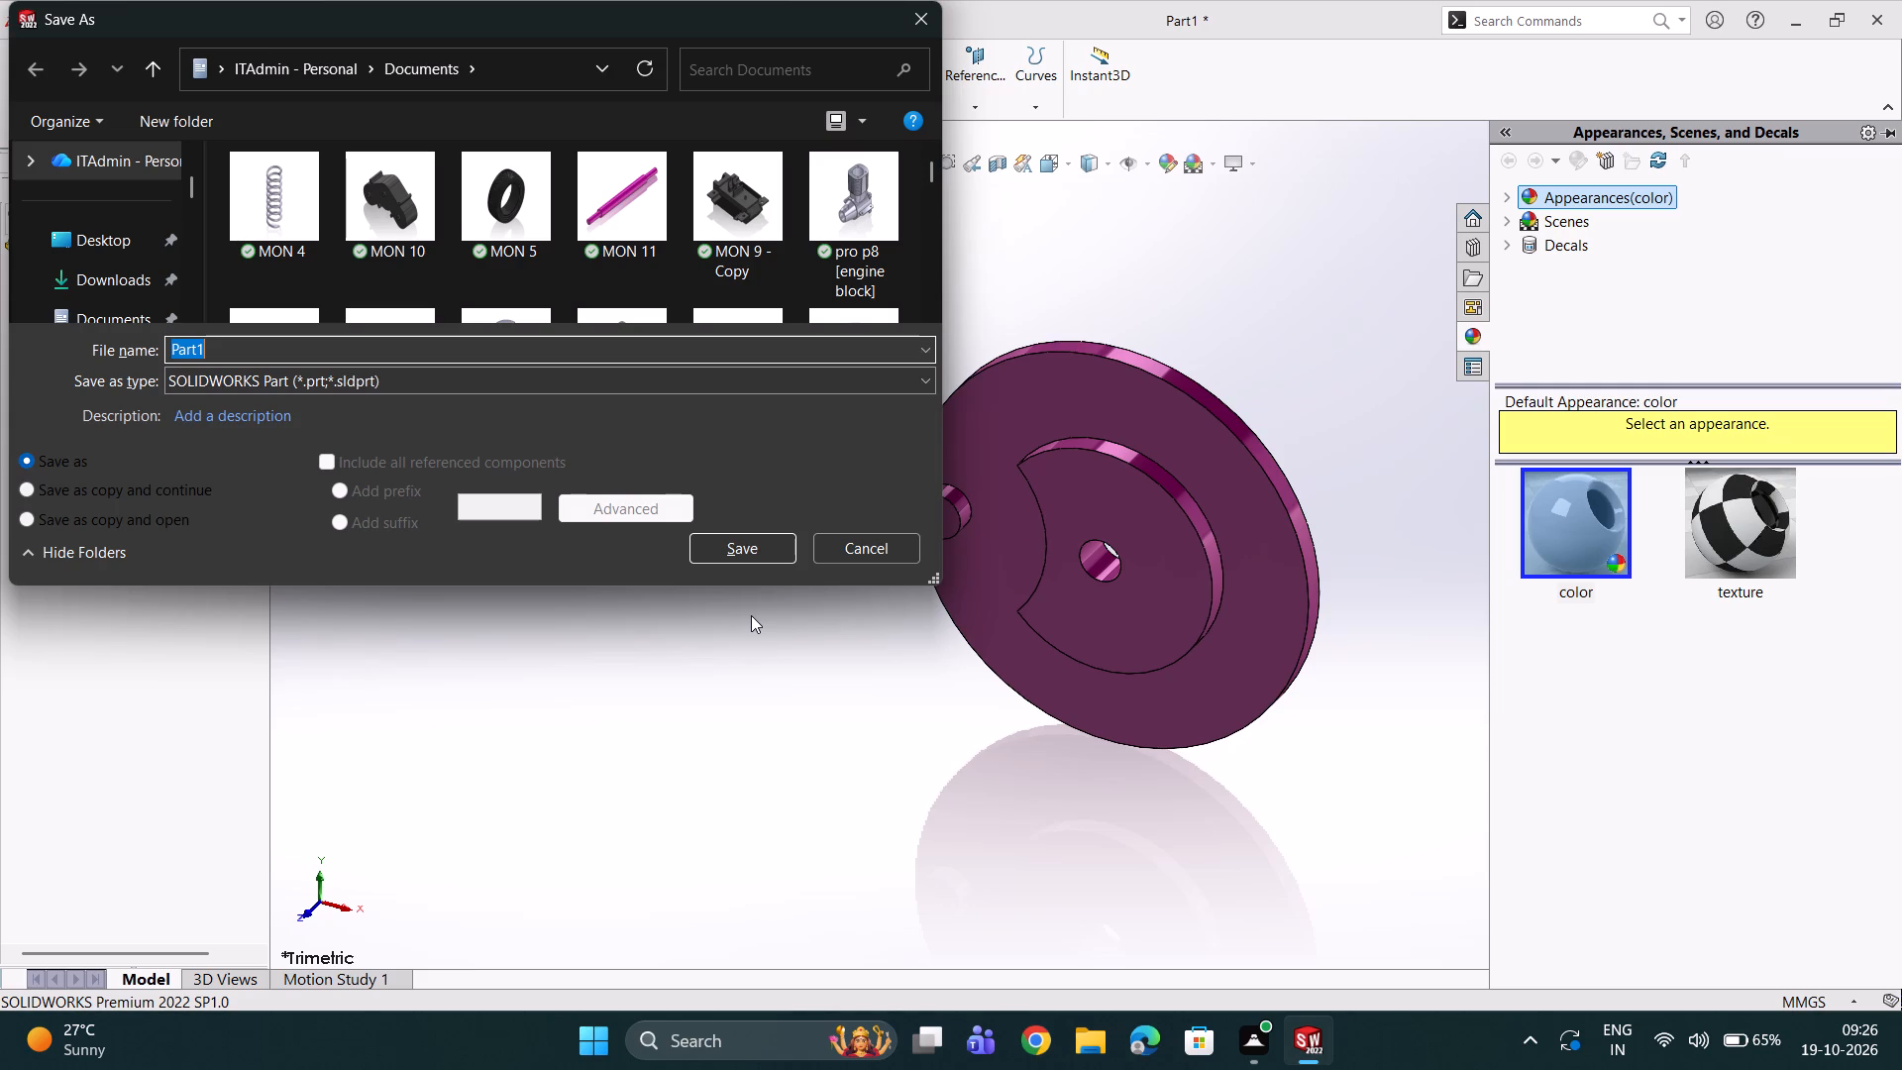
{"action": "type", "text": "GM"}
{"action": "key", "text": "1"}
{"action": "key", "text": "Return"}
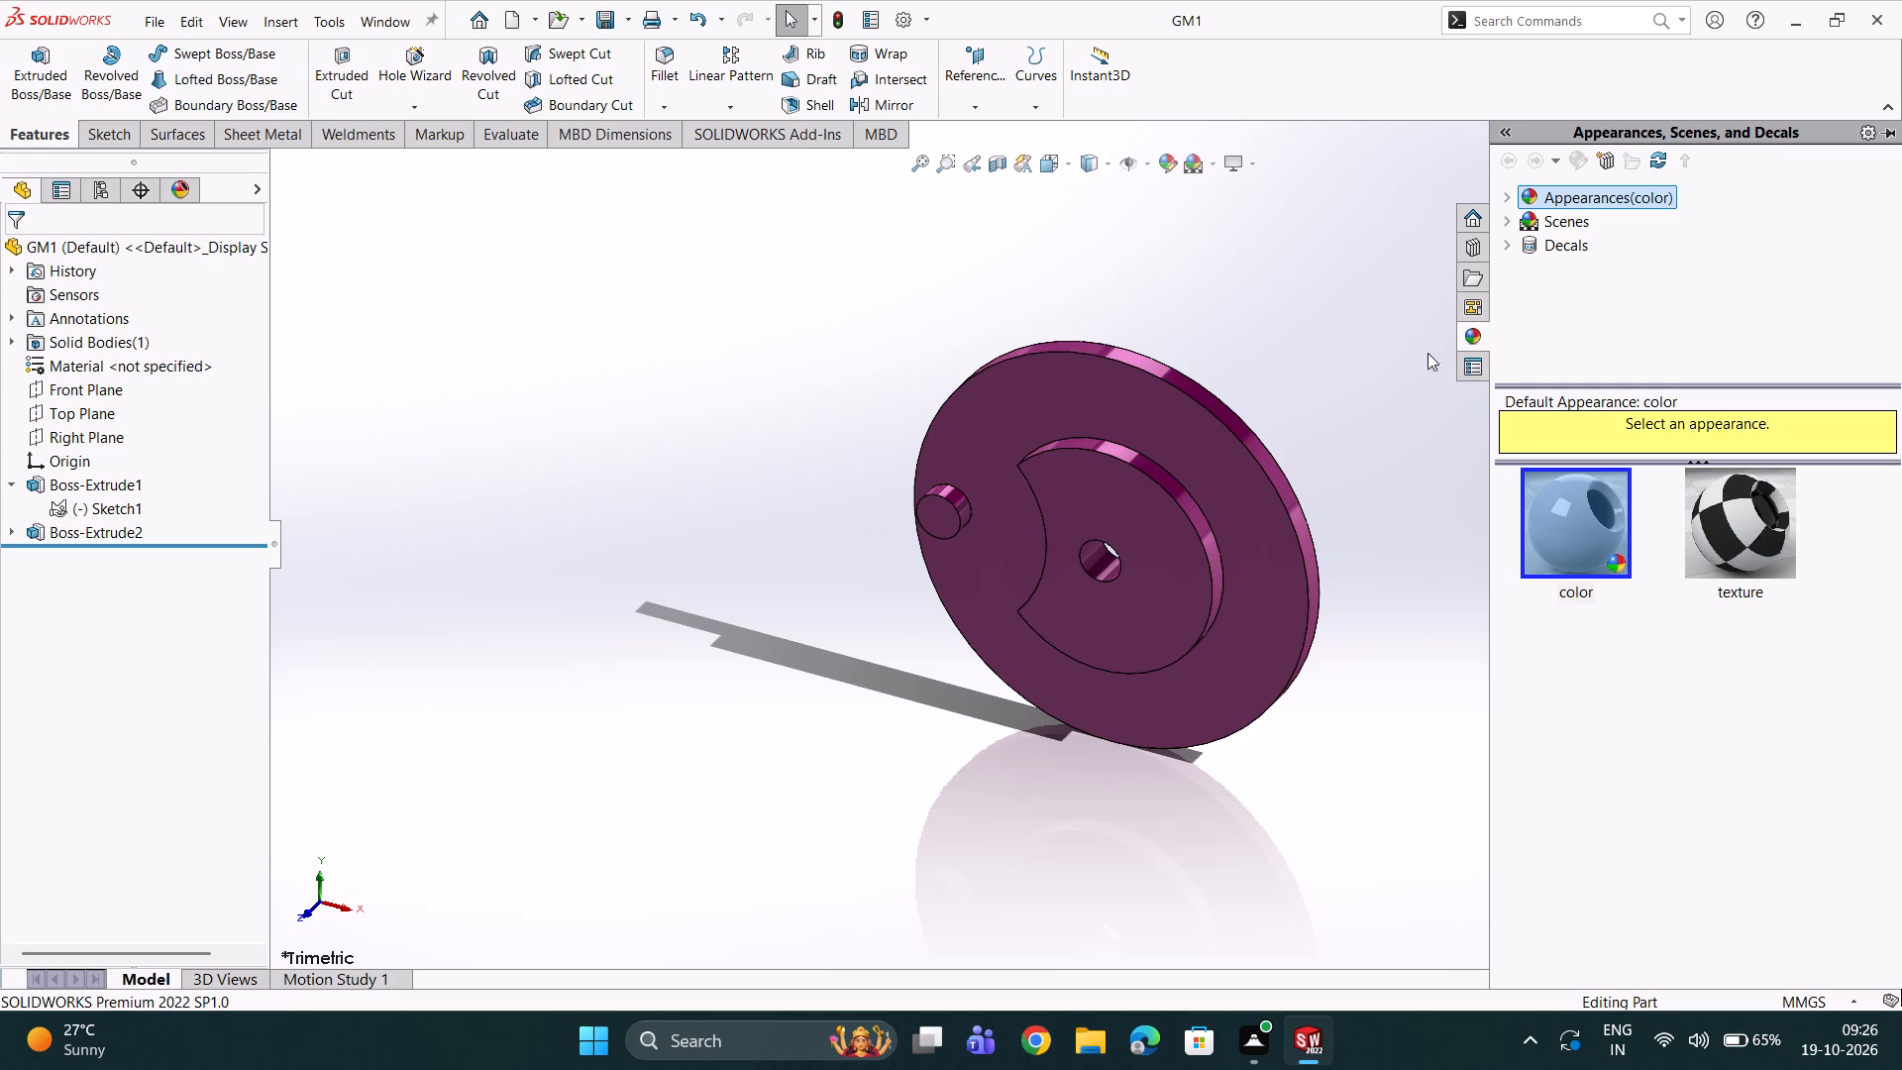
Close the GM1 part document.
{"action": "left_click", "coordinate": [1401, 368]}
{"action": "left_click", "coordinate": [1885, 136]}
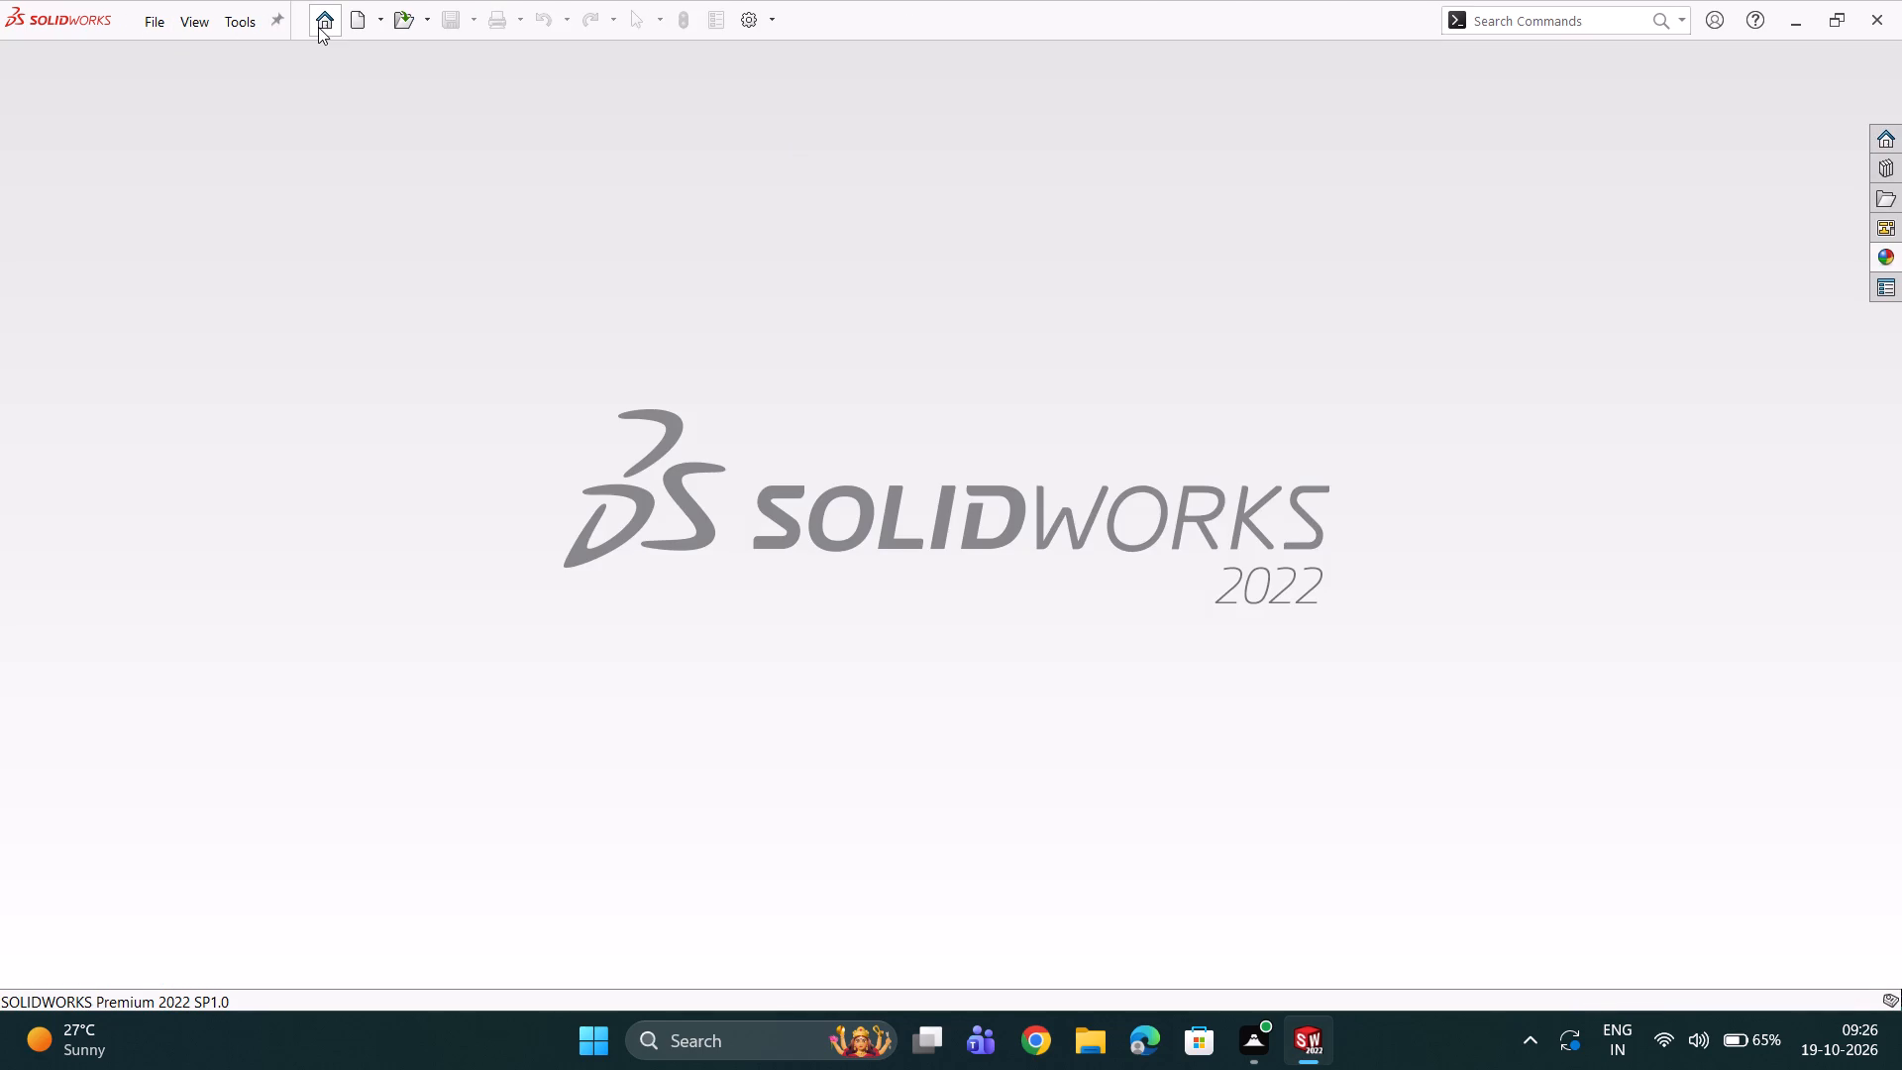
Create a new part document and set its unit system to MMGS.
{"action": "left_click", "coordinate": [328, 22]}
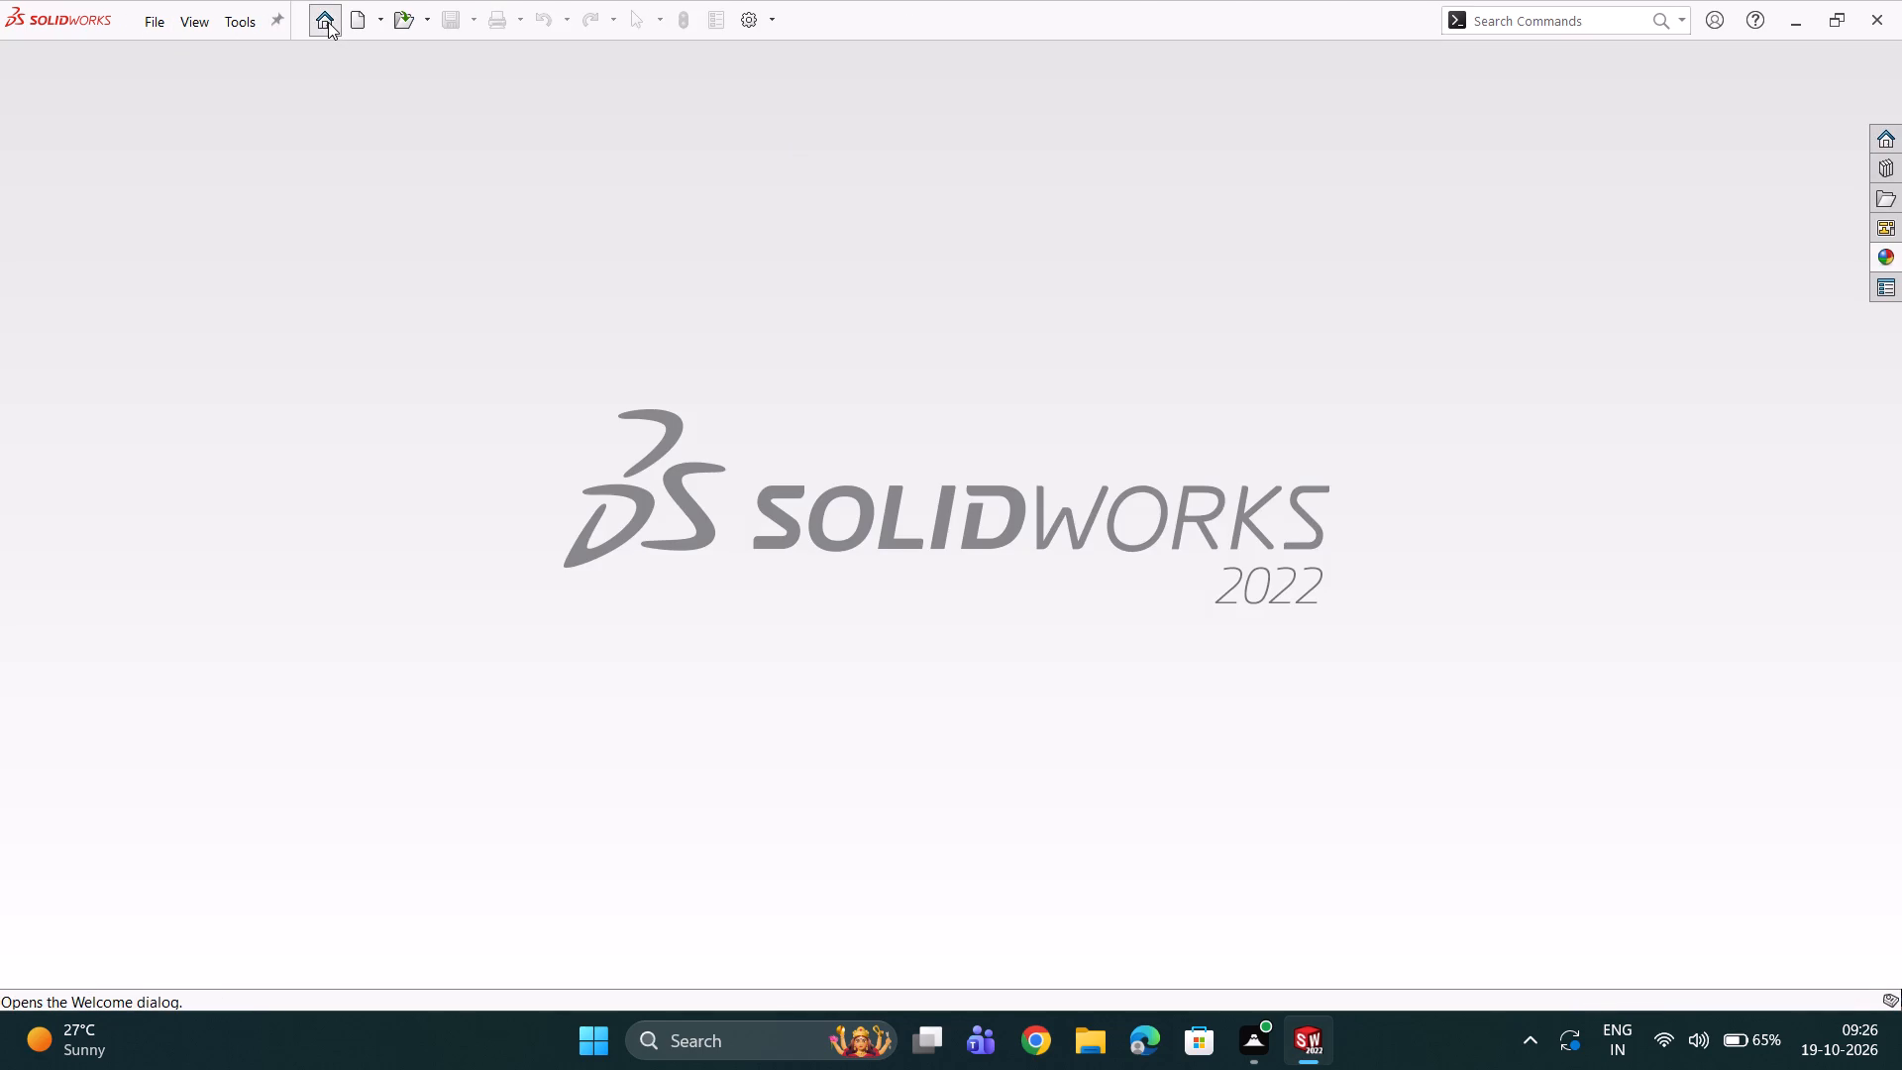
{"action": "left_click", "coordinate": [513, 296]}
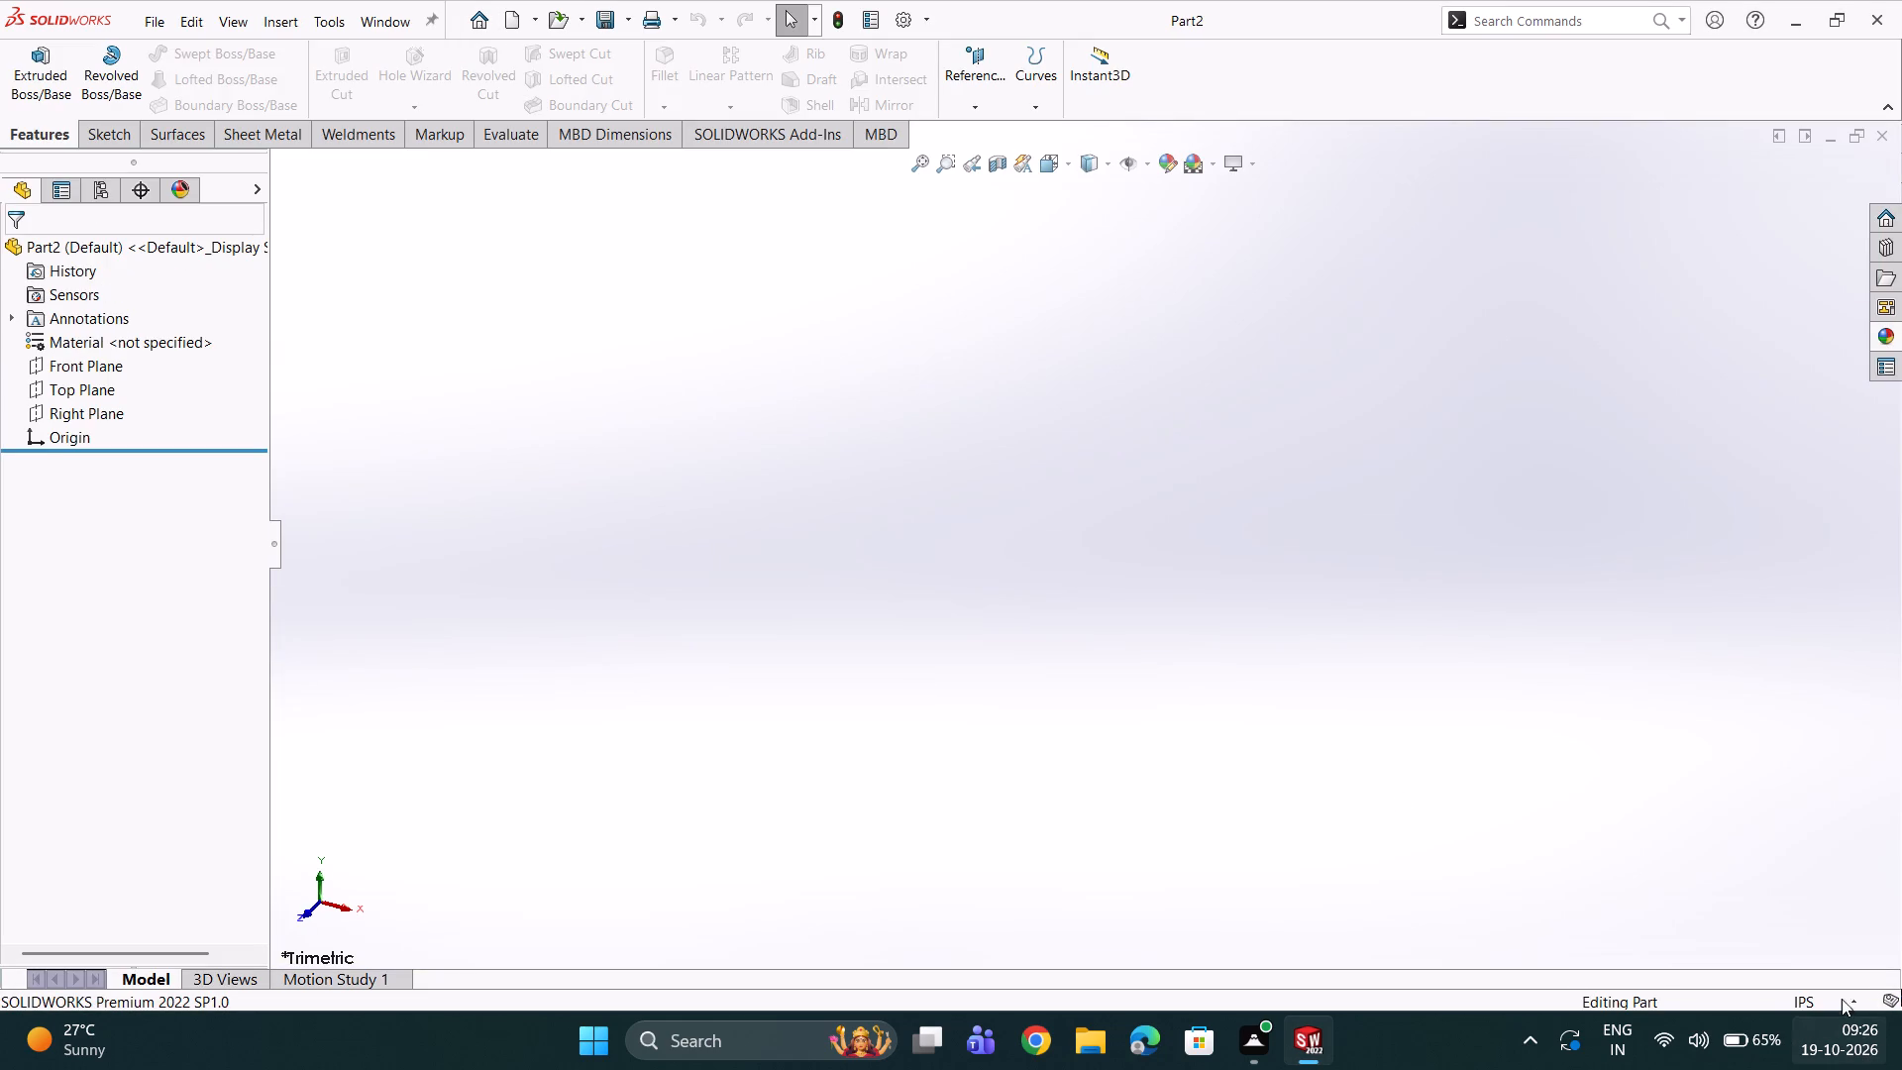
{"action": "left_click", "coordinate": [1837, 996]}
{"action": "left_click", "coordinate": [1779, 909]}
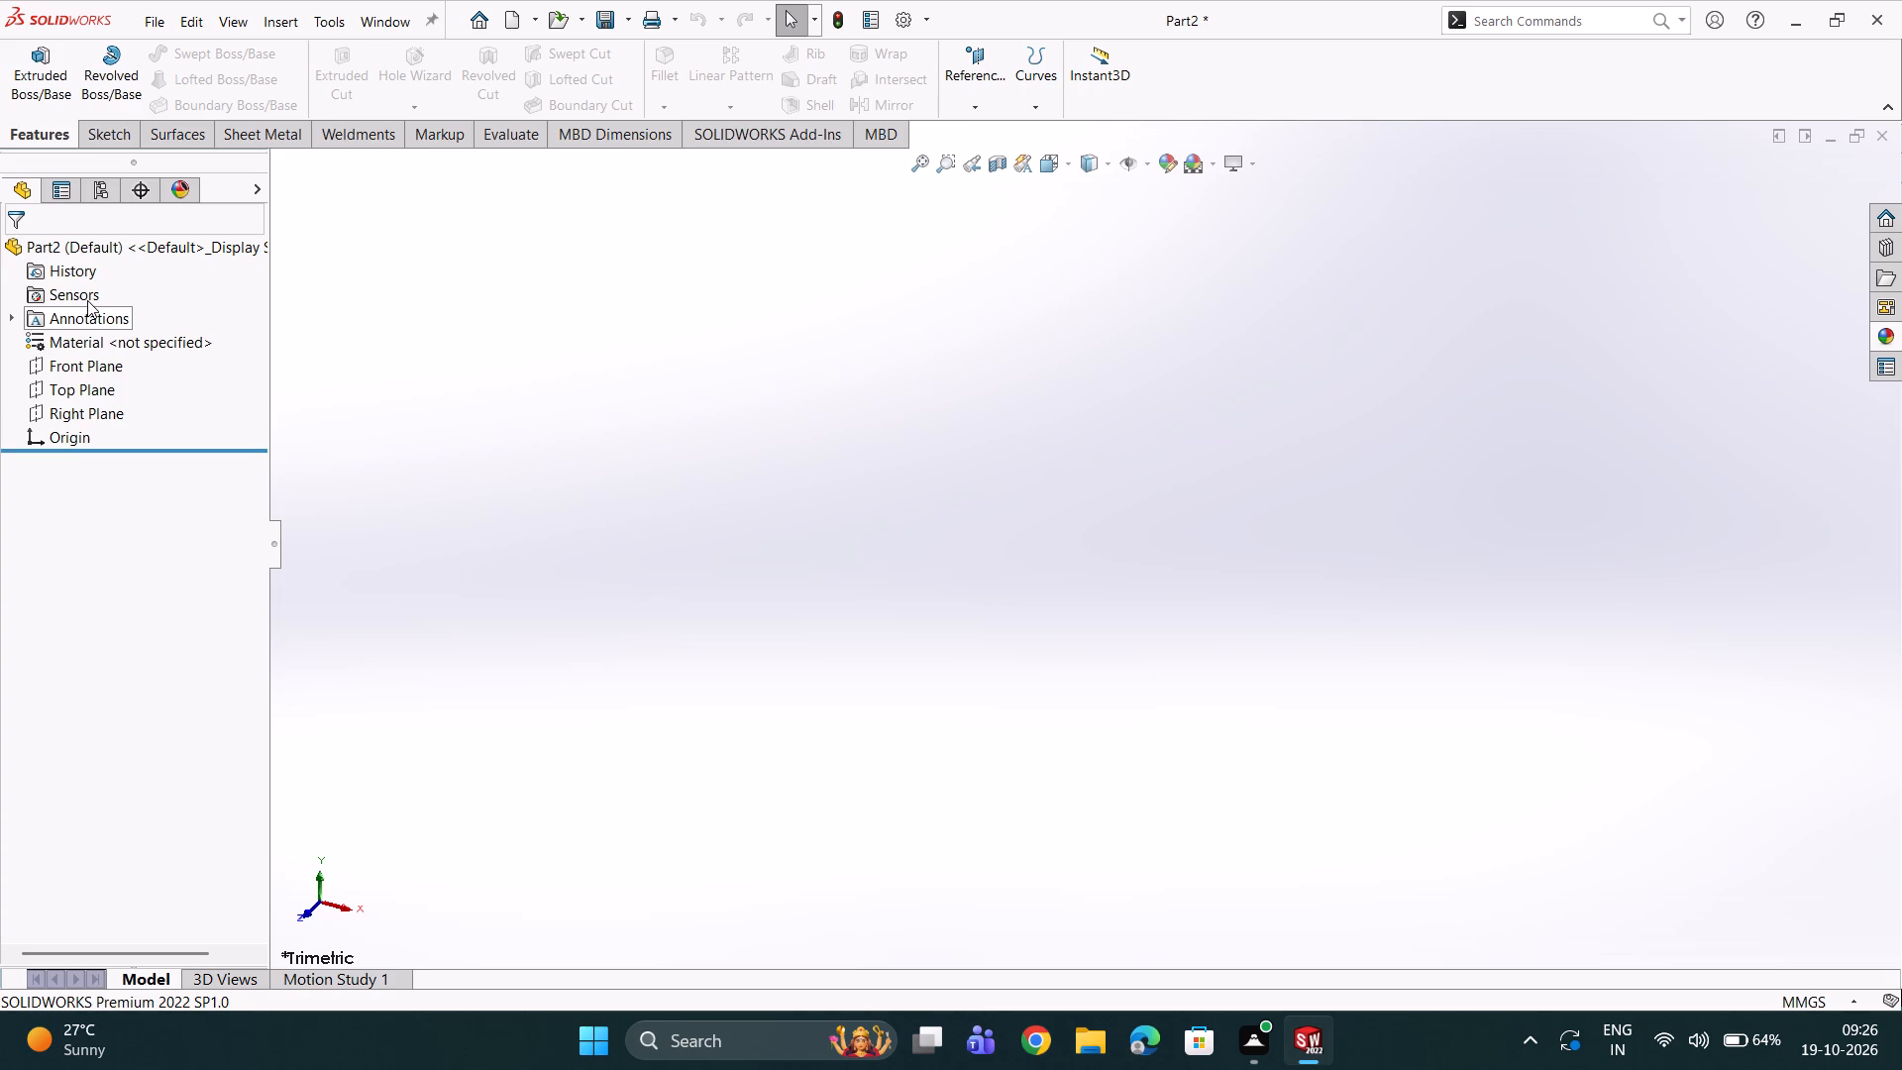
Start a sketch on the Front Plane and draw a circle centred on the origin with a radius of about 13 mm.
{"action": "left_click", "coordinate": [125, 139]}
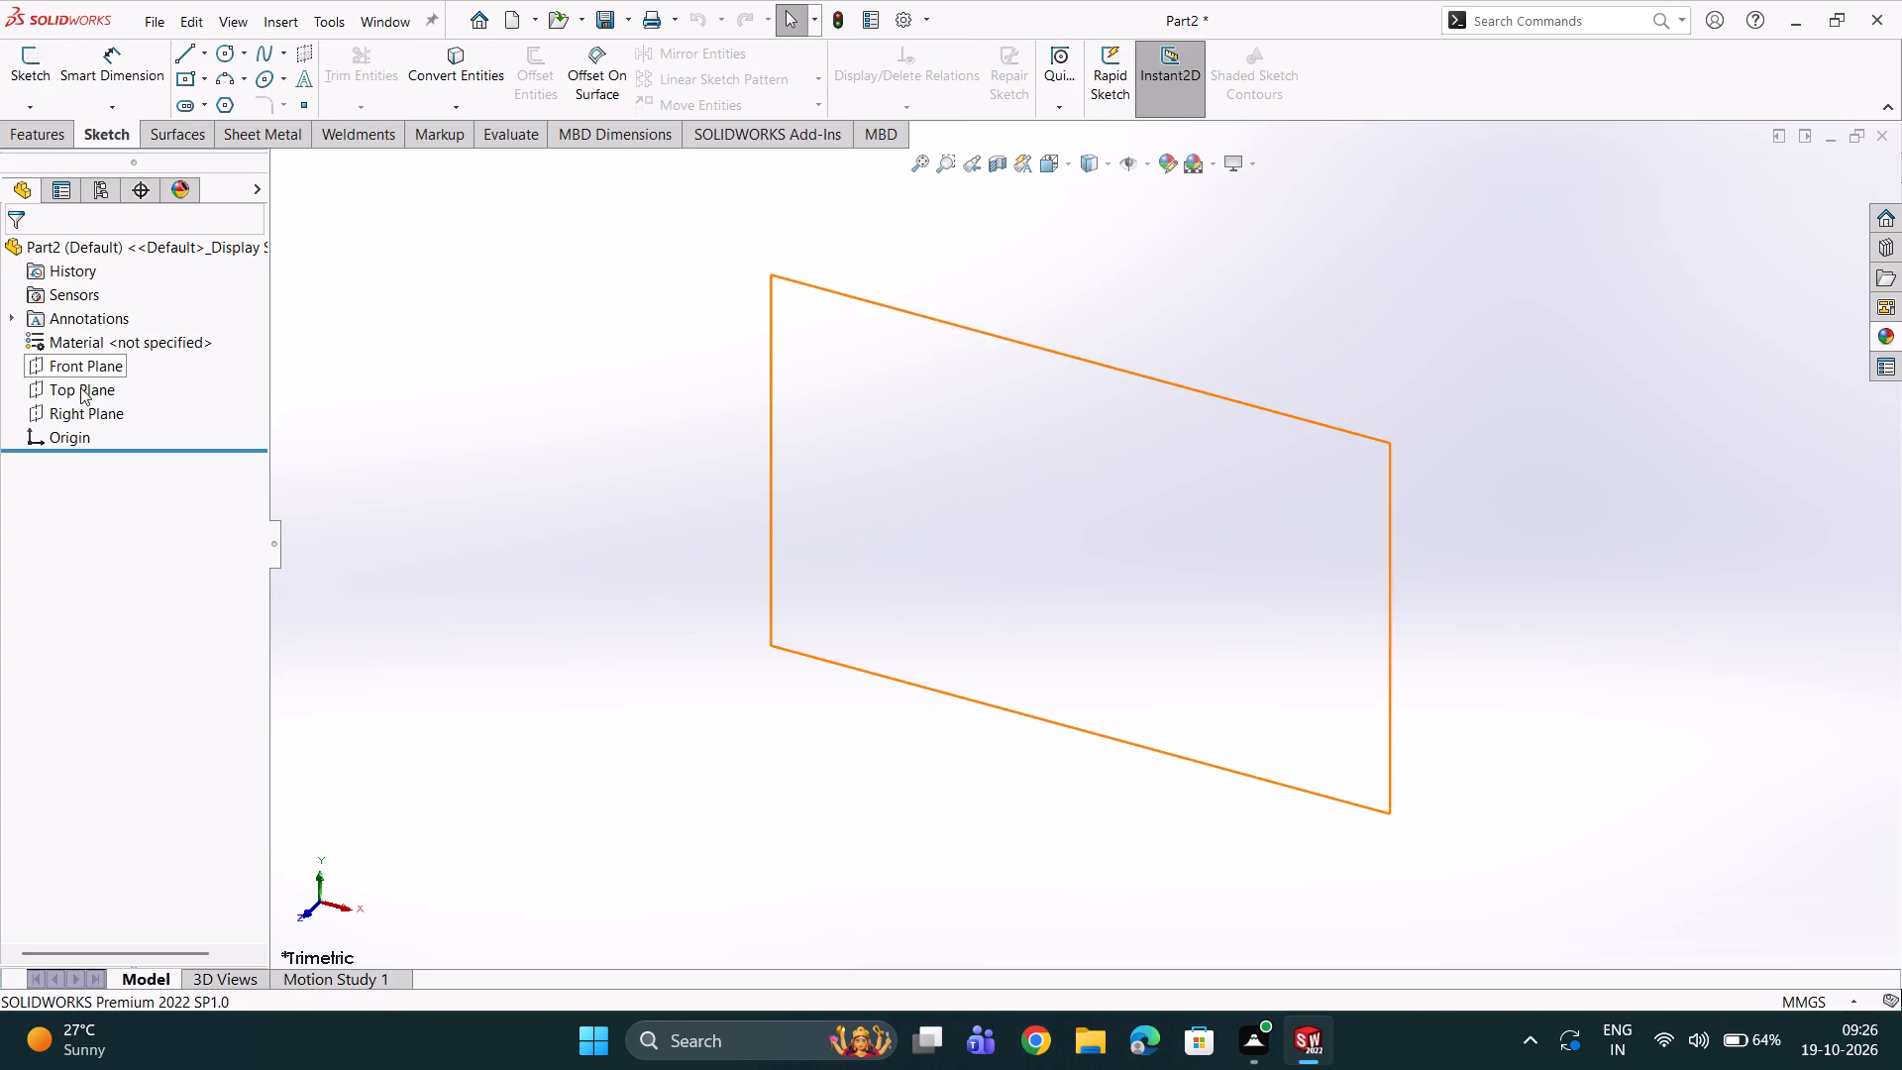
{"action": "left_click", "coordinate": [78, 365]}
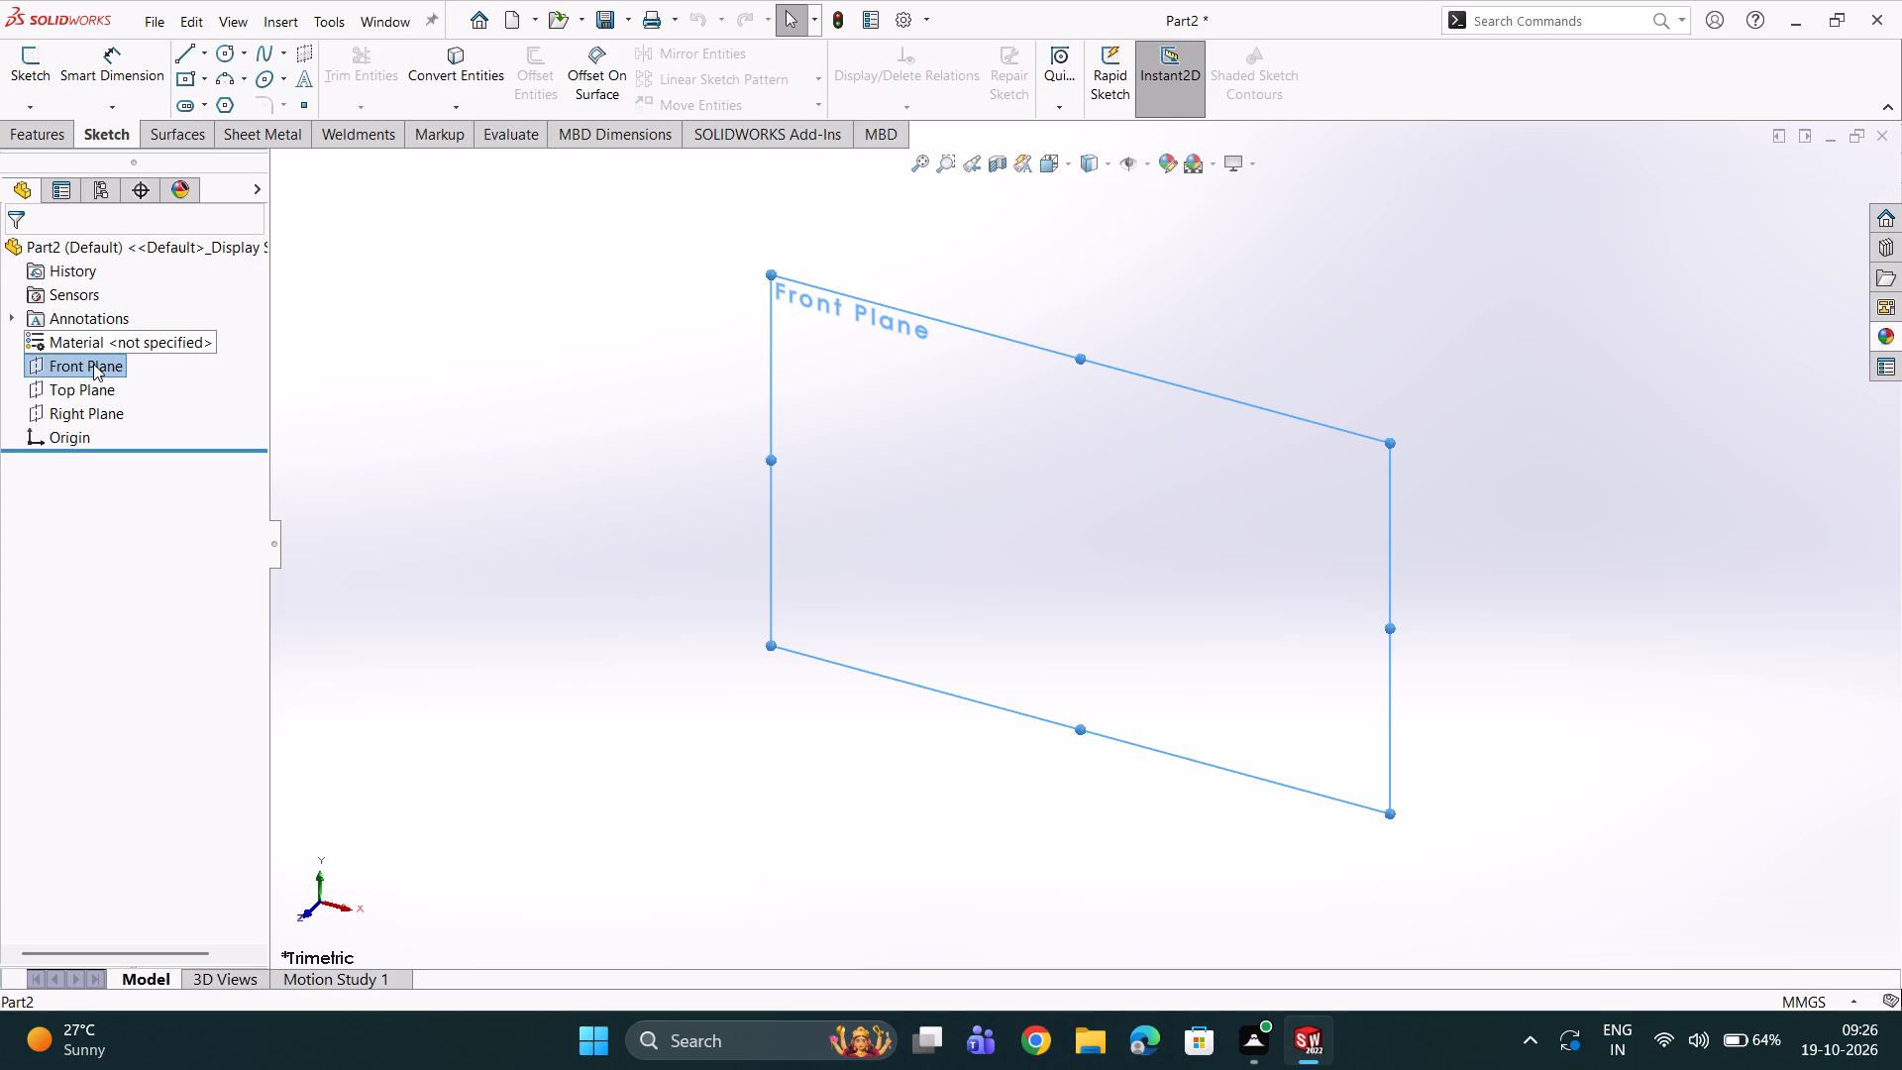
{"action": "left_click", "coordinate": [93, 363]}
{"action": "left_click", "coordinate": [104, 334]}
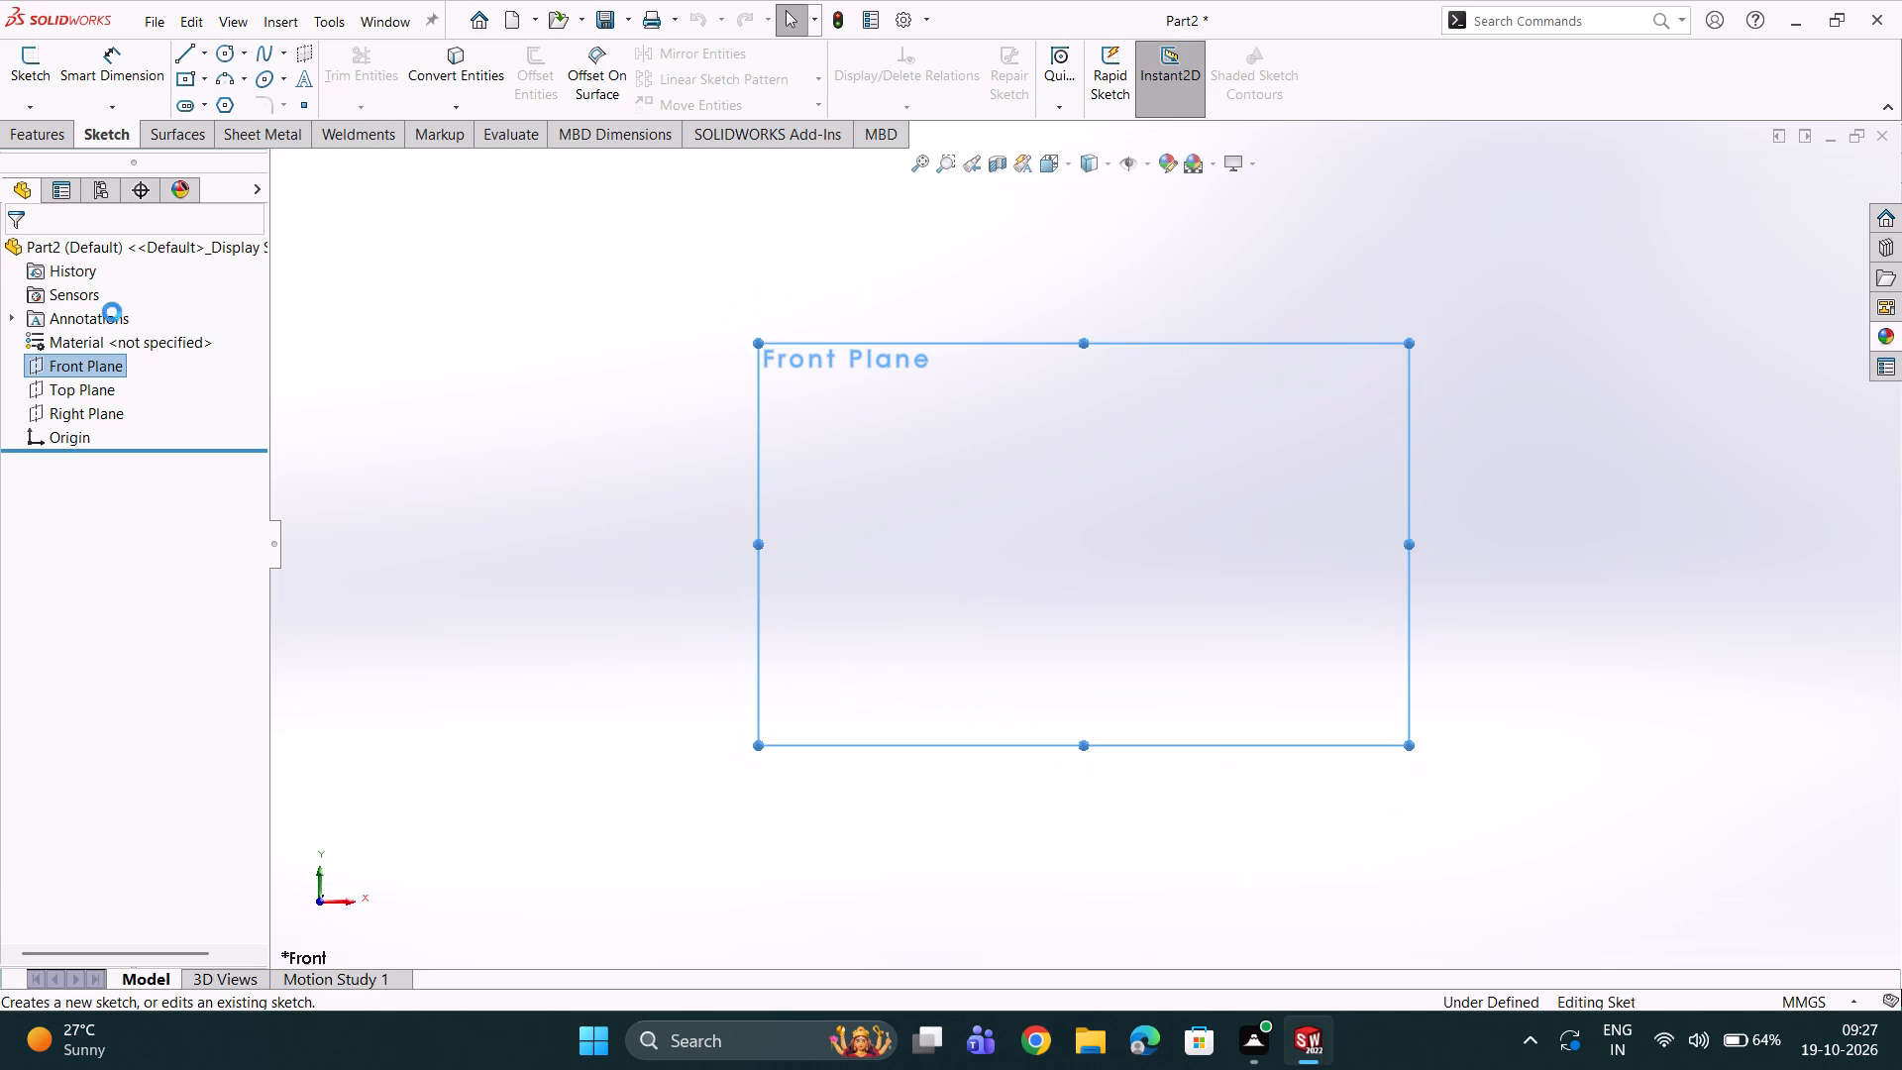
{"action": "left_click", "coordinate": [232, 60]}
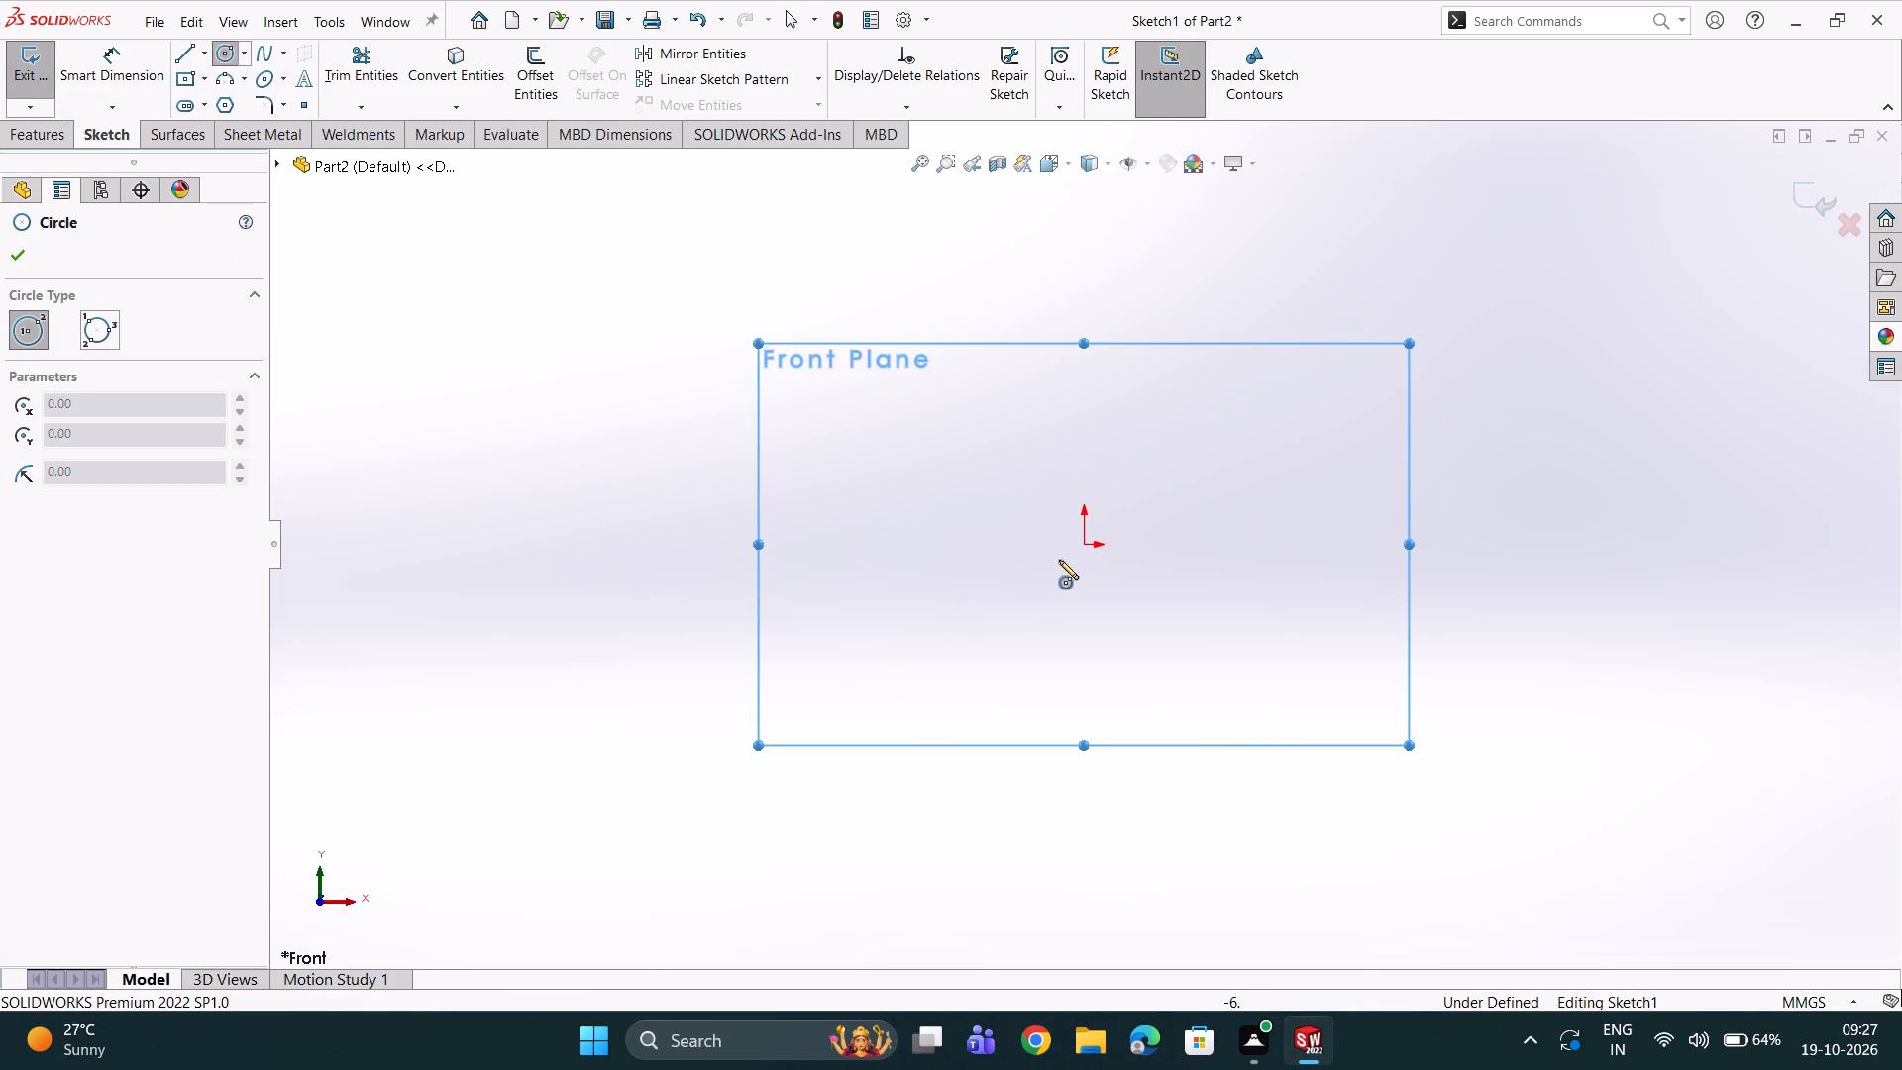
{"action": "left_click", "coordinate": [1083, 547]}
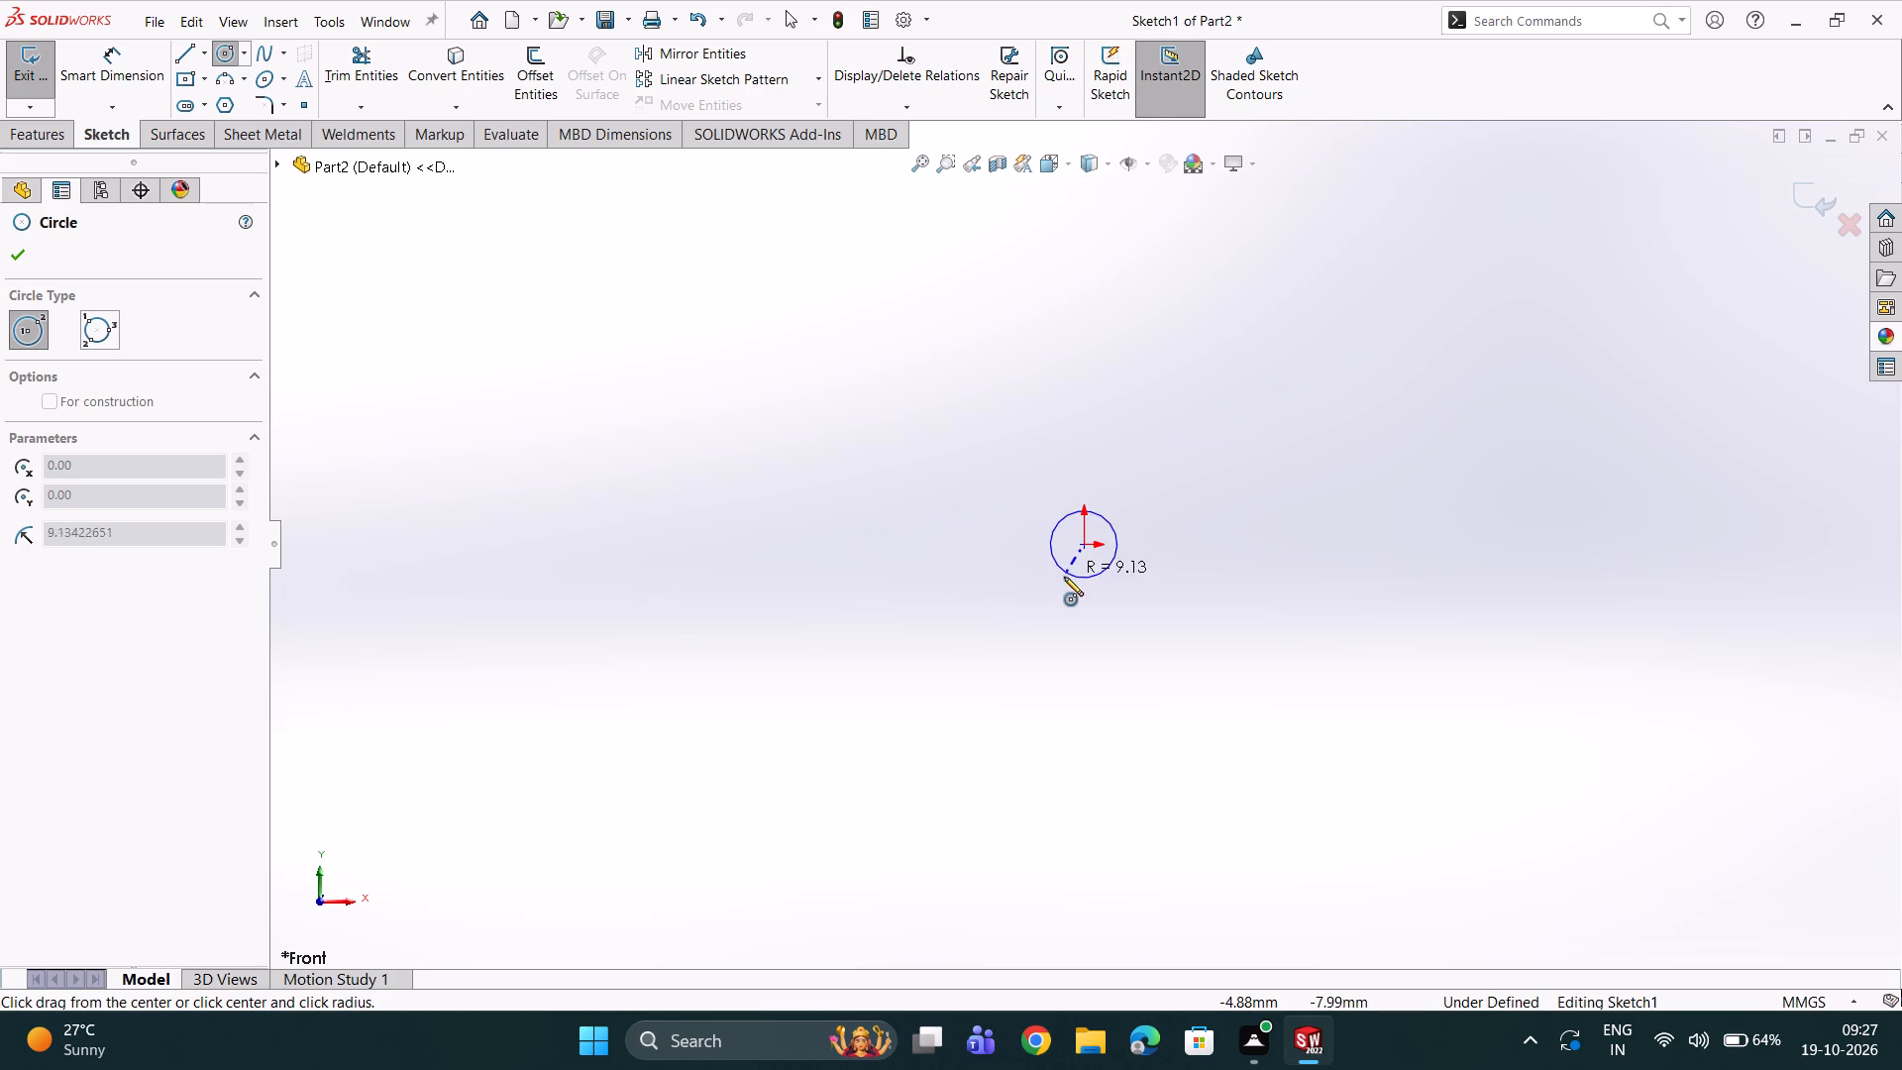
{"action": "left_click", "coordinate": [1060, 586]}
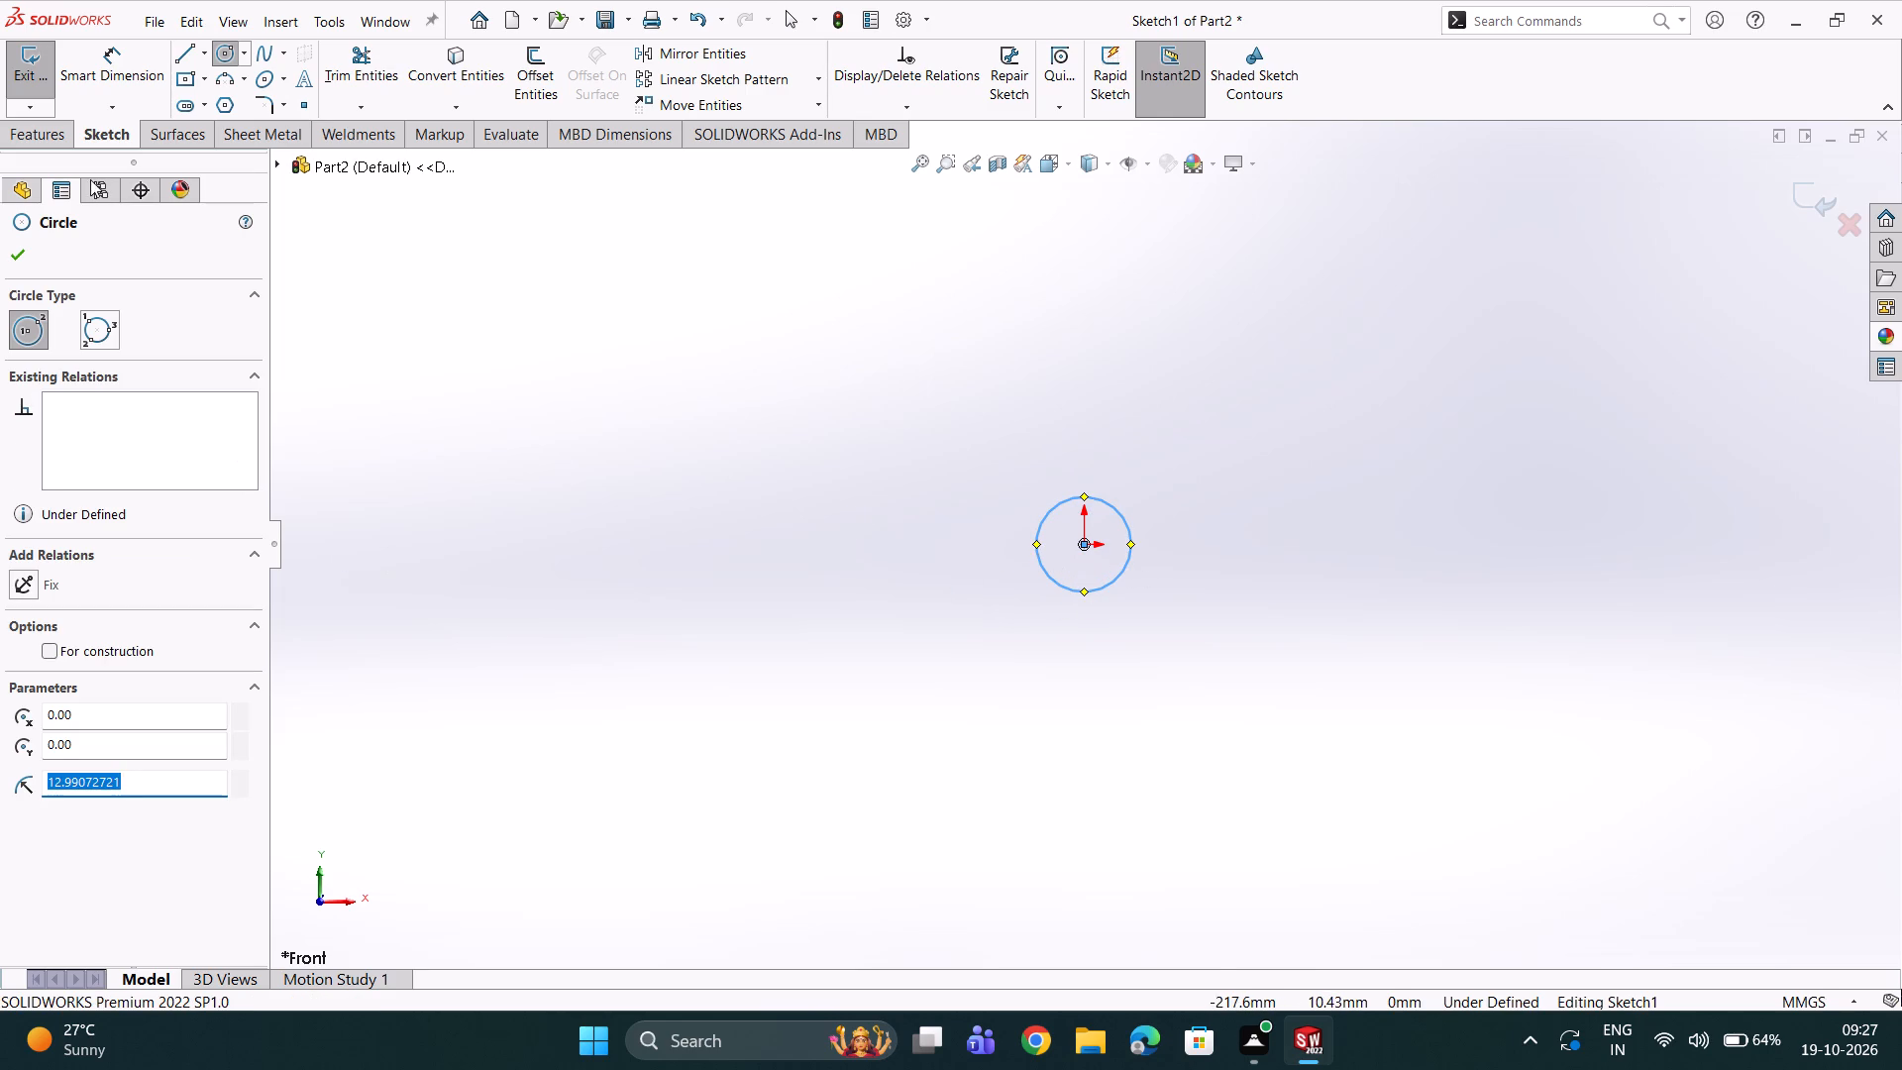
Draw a vertical construction centerline about 152 mm long through the origin, extending beyond the circle at both ends.
{"action": "left_click", "coordinate": [205, 55]}
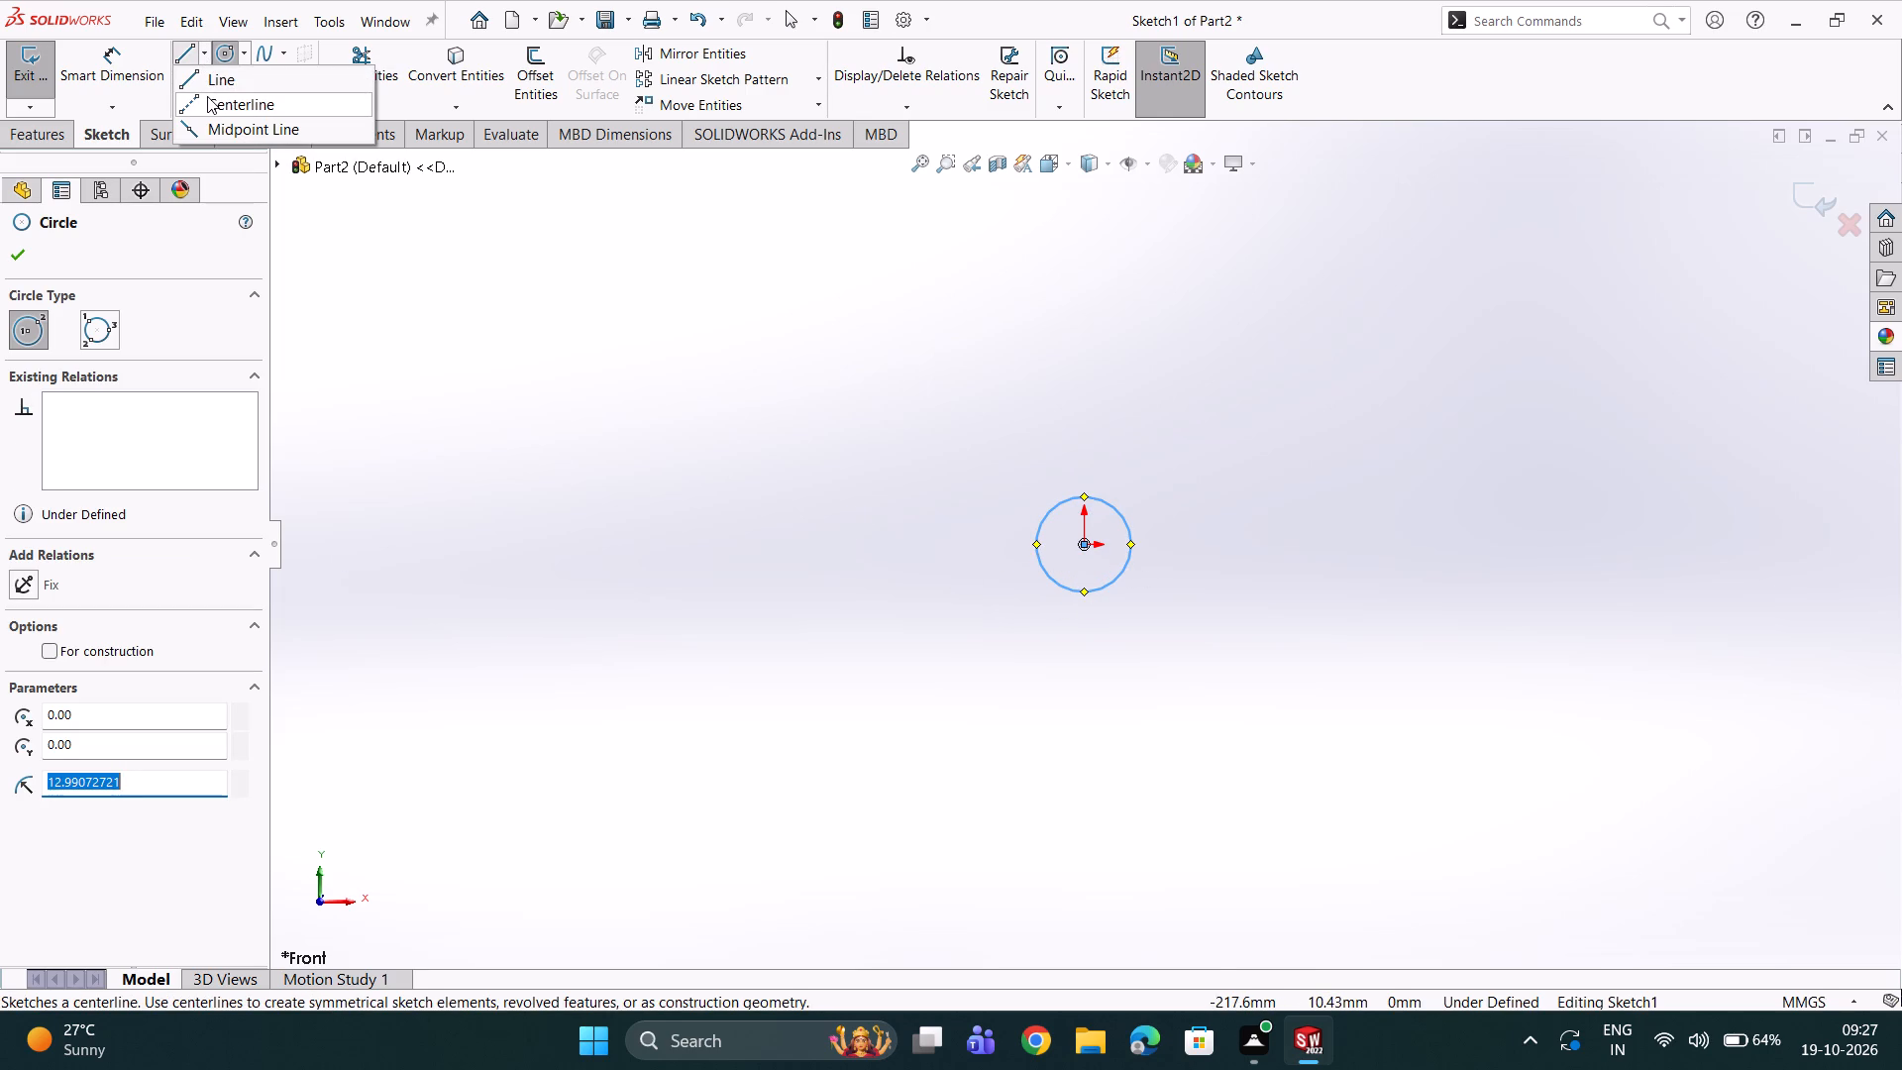
{"action": "left_click", "coordinate": [207, 96]}
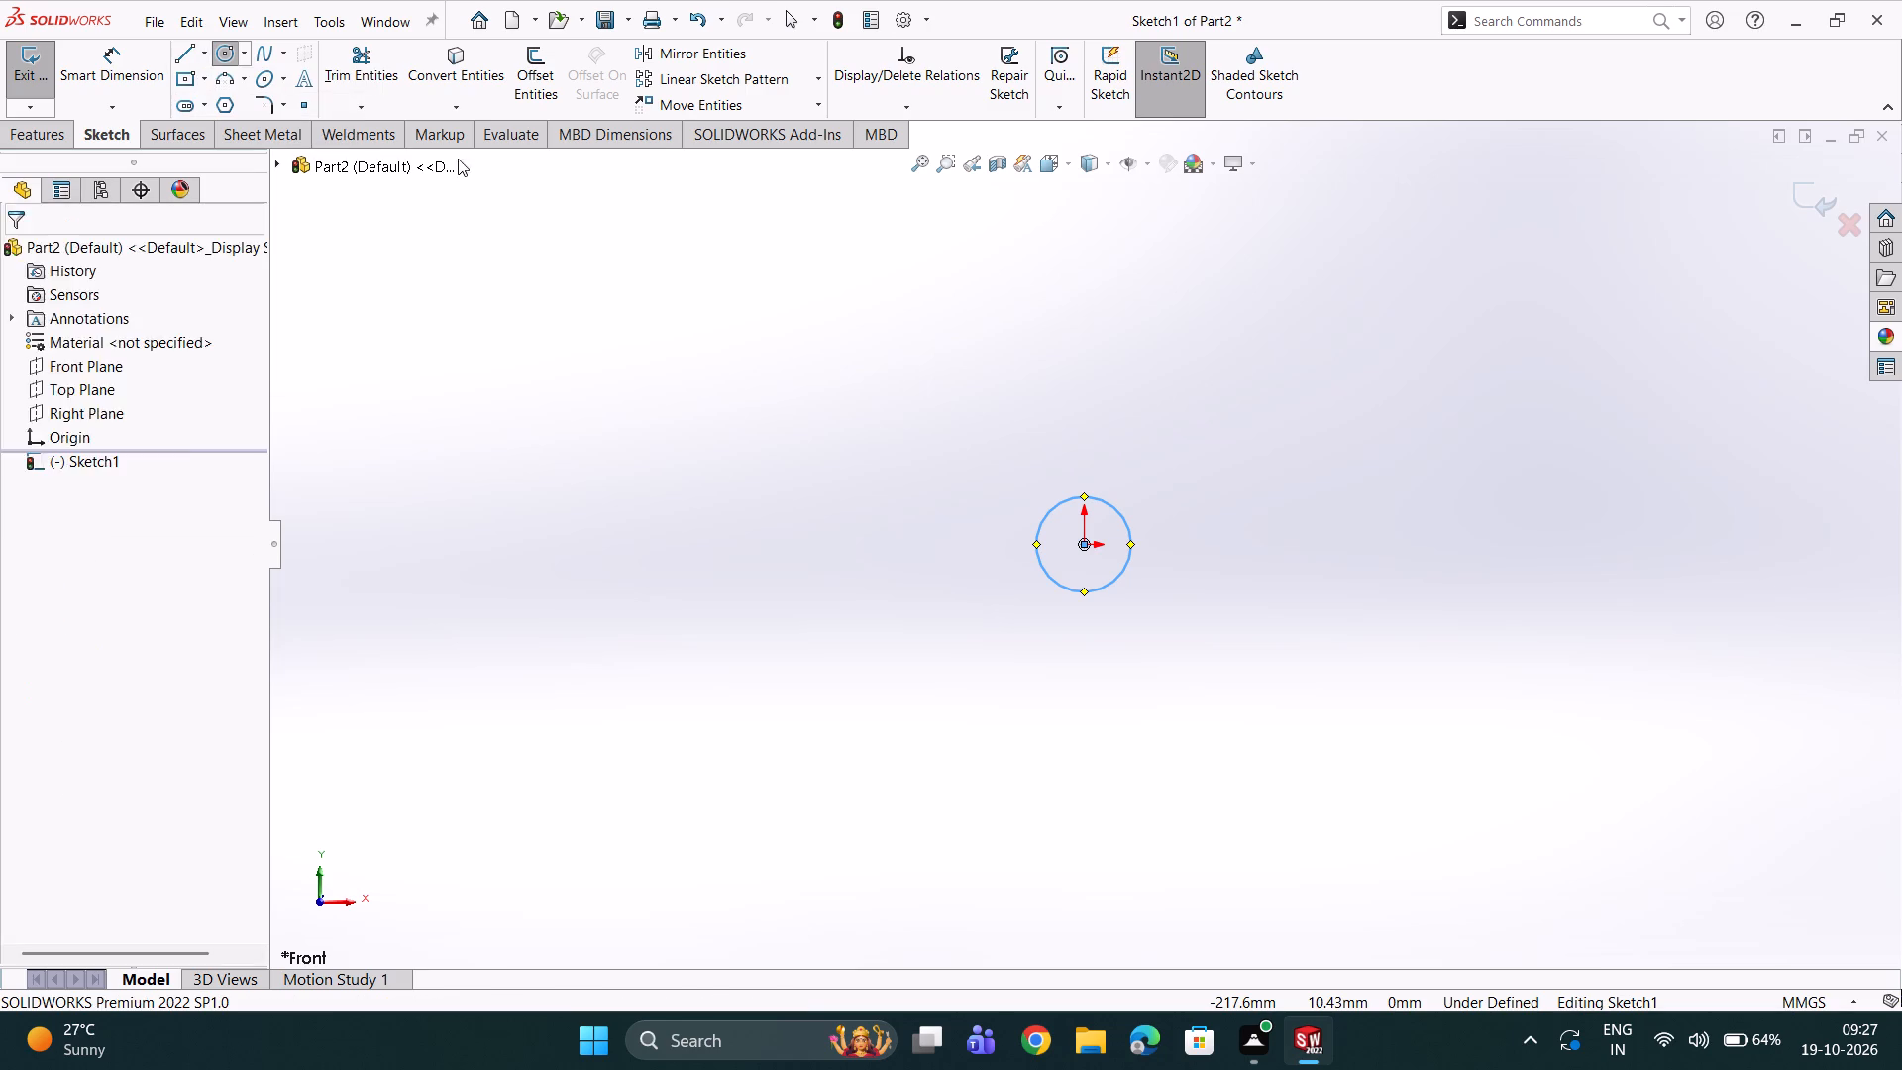
{"action": "left_click", "coordinate": [1080, 294]}
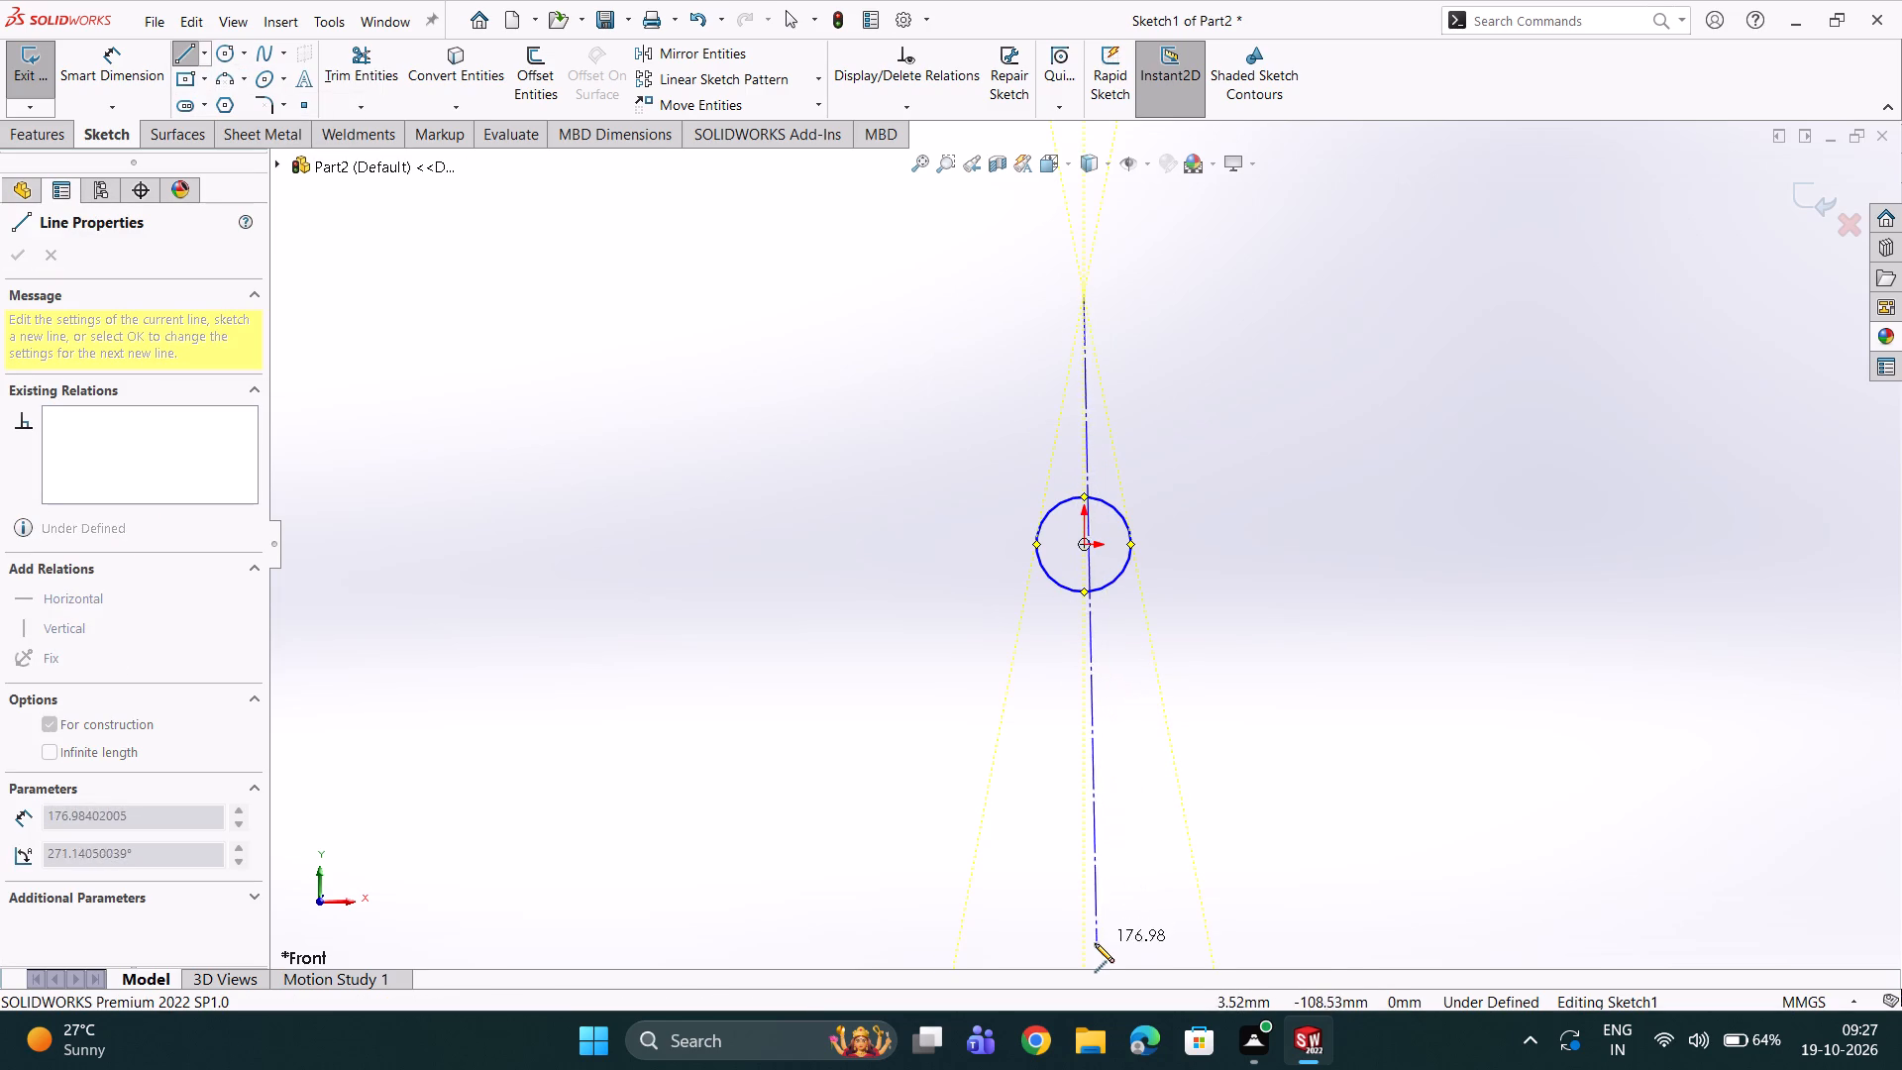
{"action": "left_click", "coordinate": [1085, 849]}
{"action": "key", "text": "Escape"}
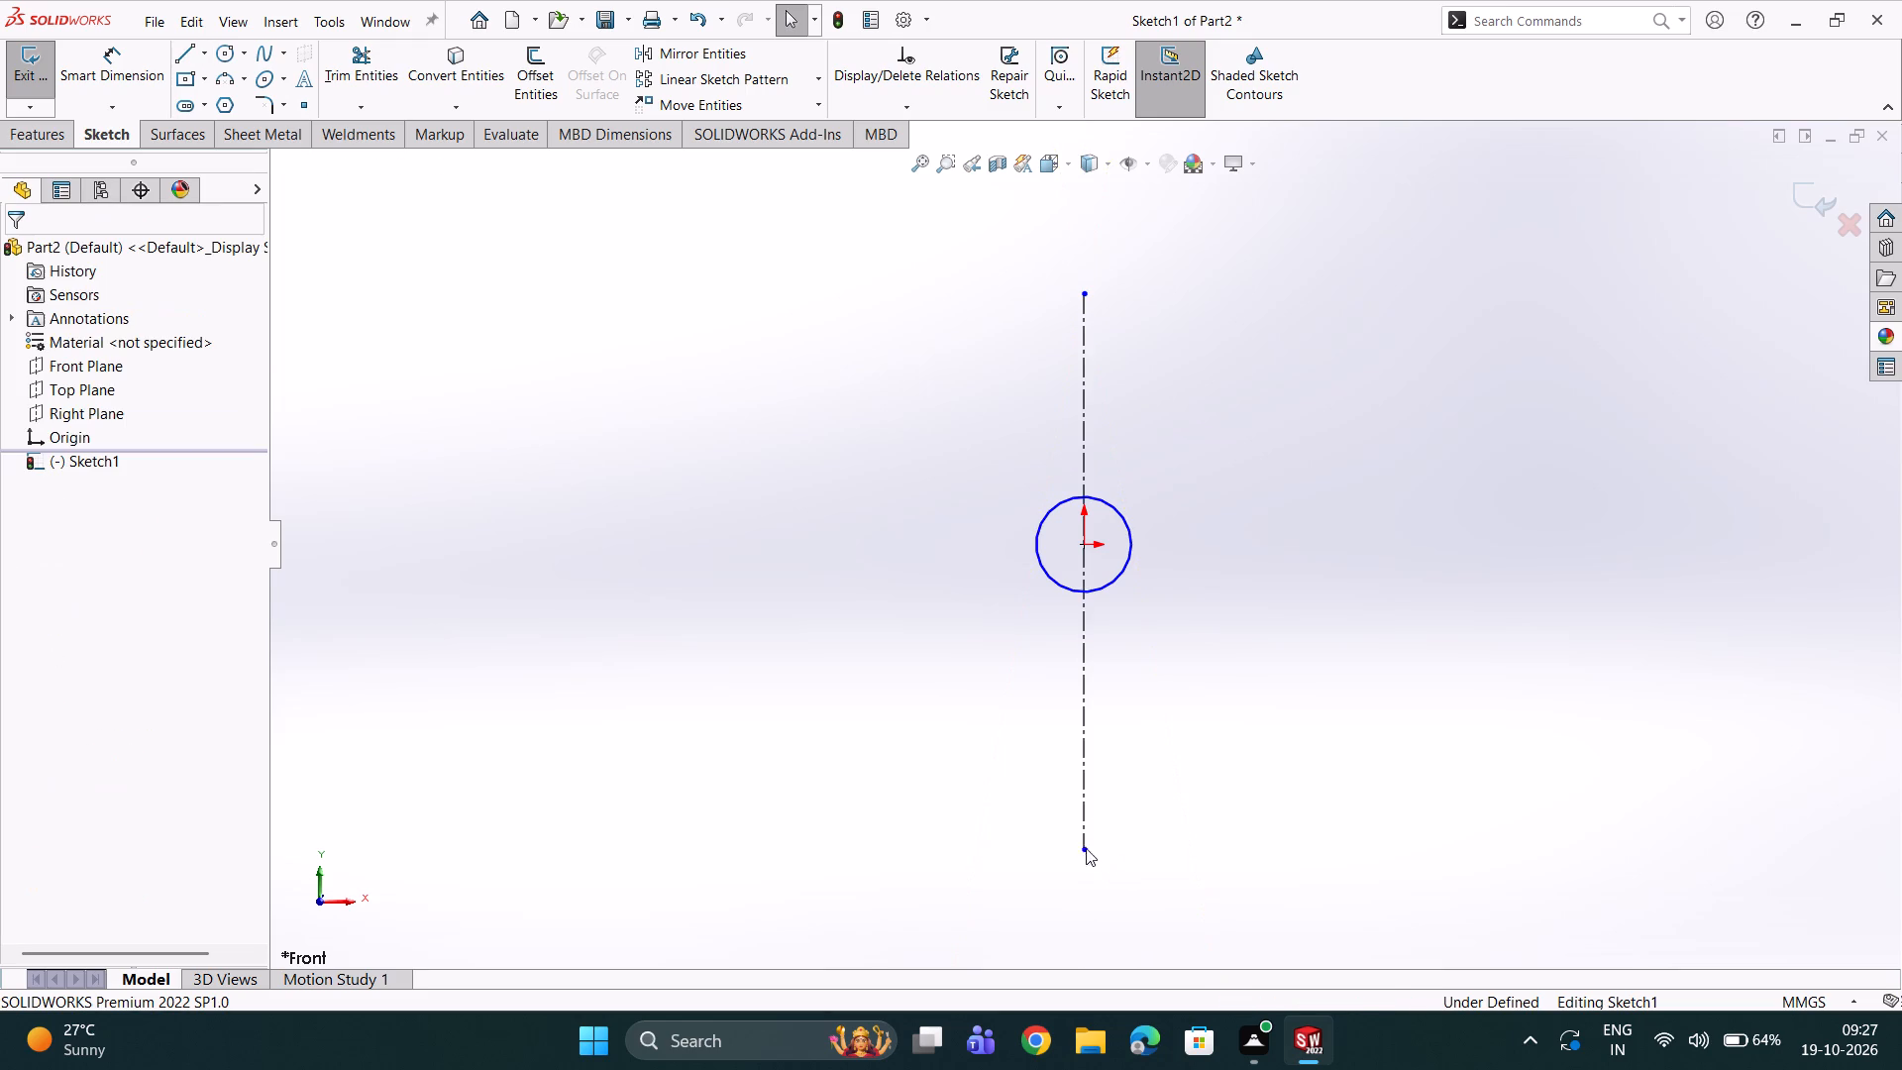
Draw a horizontal construction centerline about 176 mm long through the origin, crossing the vertical one.
{"action": "left_click", "coordinate": [205, 51]}
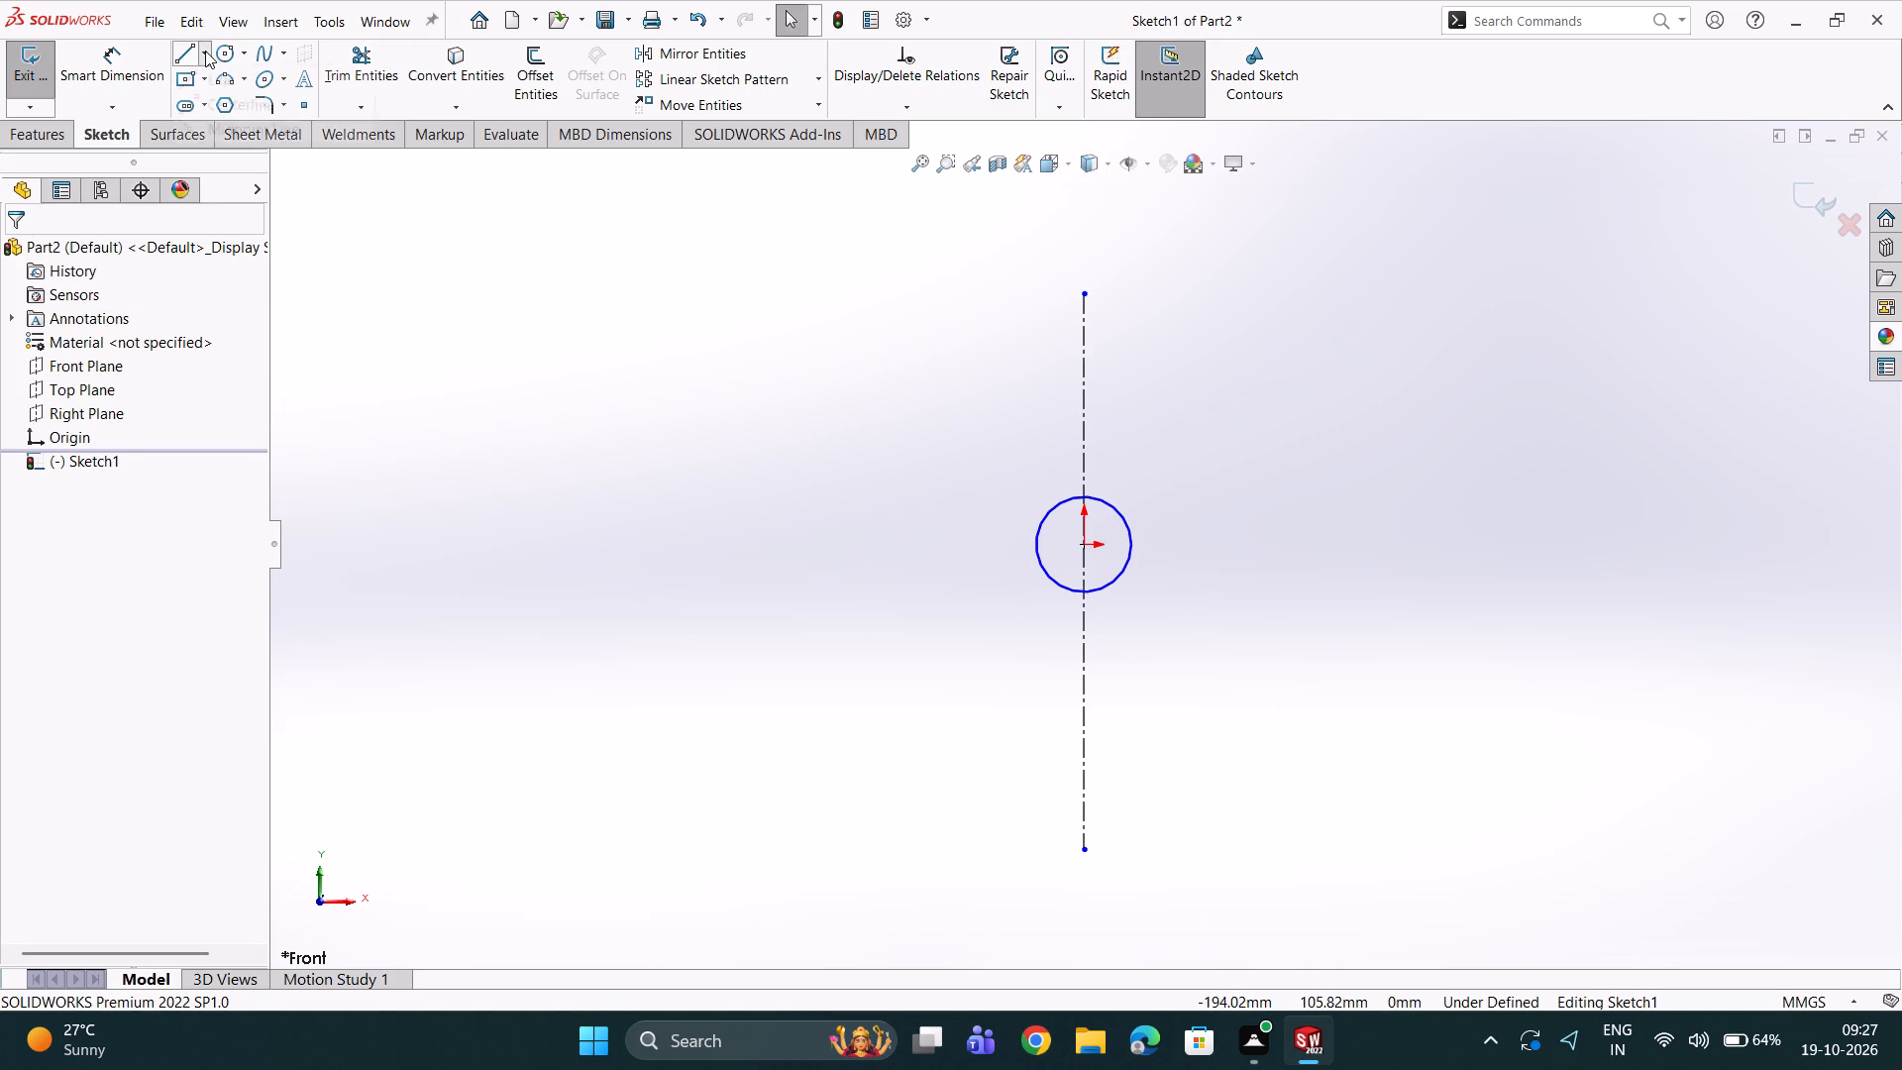
{"action": "left_click", "coordinate": [210, 100]}
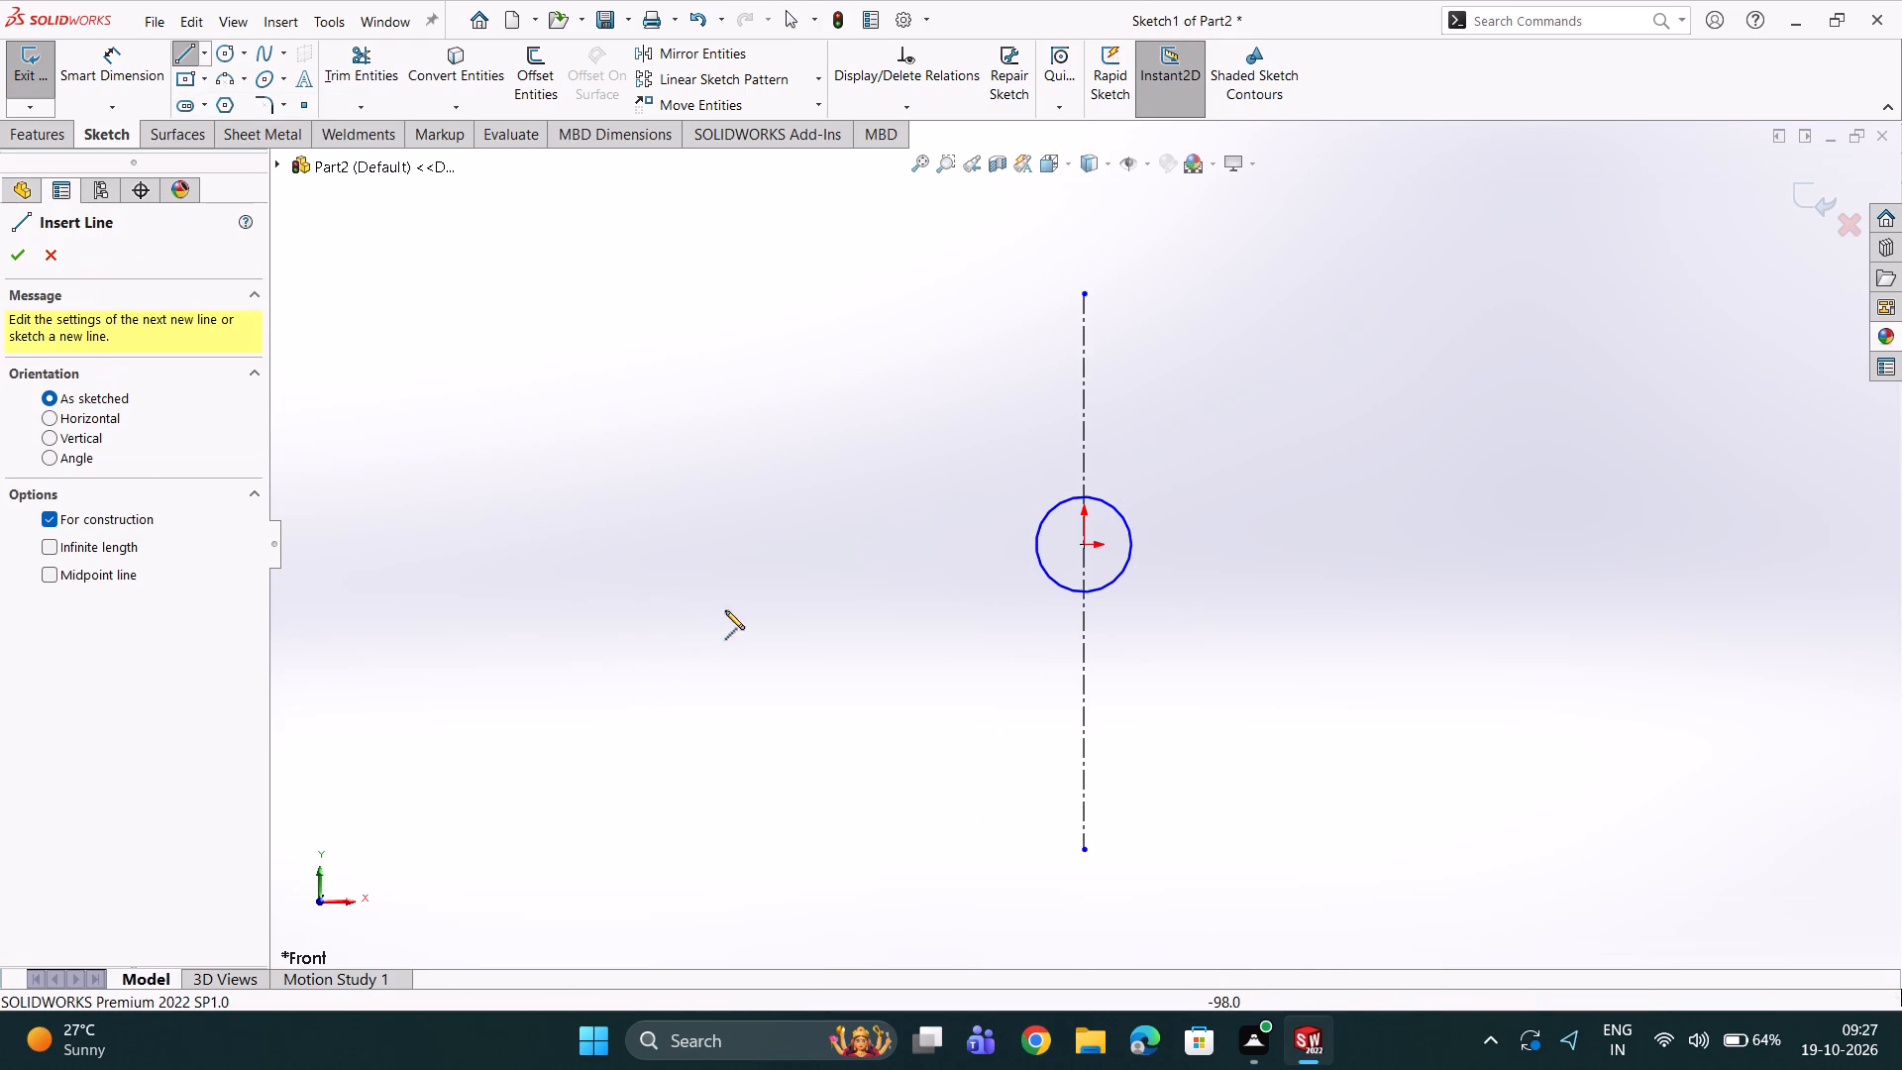
{"action": "left_click", "coordinate": [751, 540]}
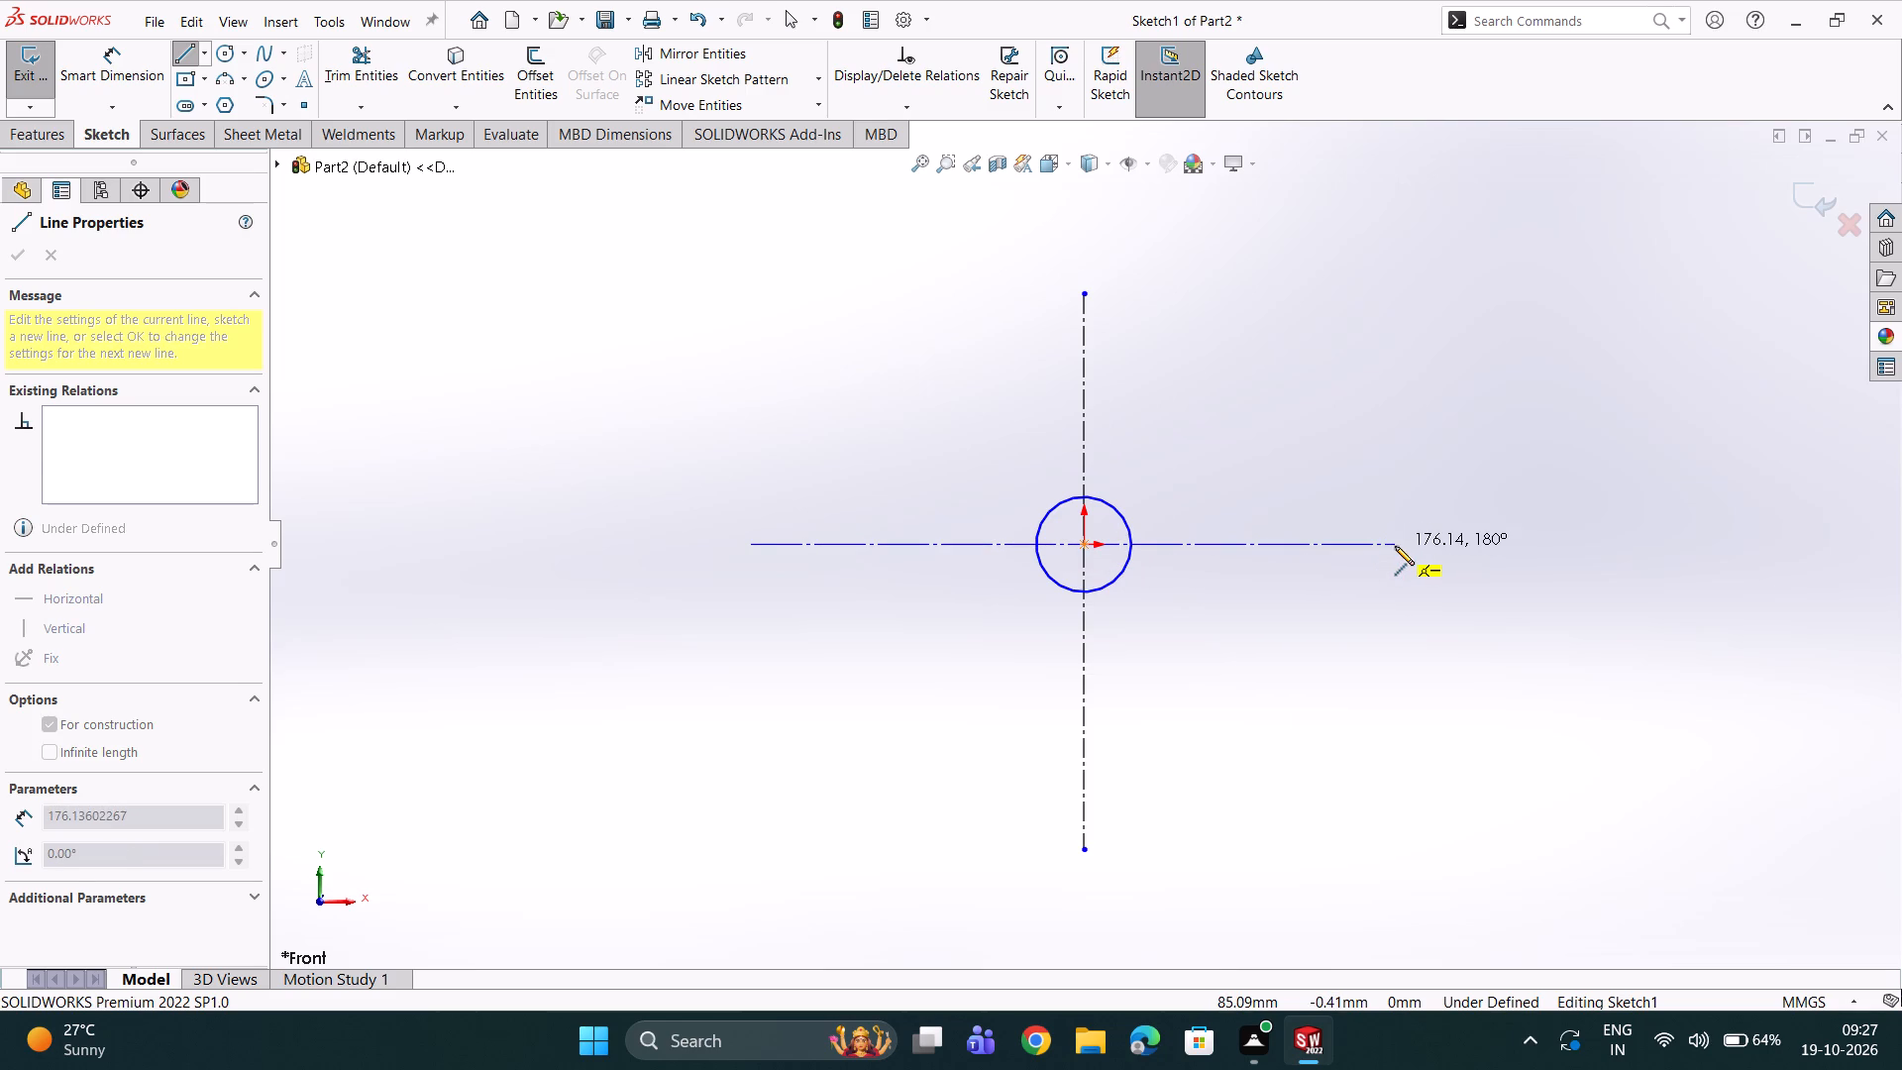
{"action": "left_click", "coordinate": [1395, 546]}
{"action": "right_click", "coordinate": [1395, 546]}
{"action": "left_click", "coordinate": [1428, 595]}
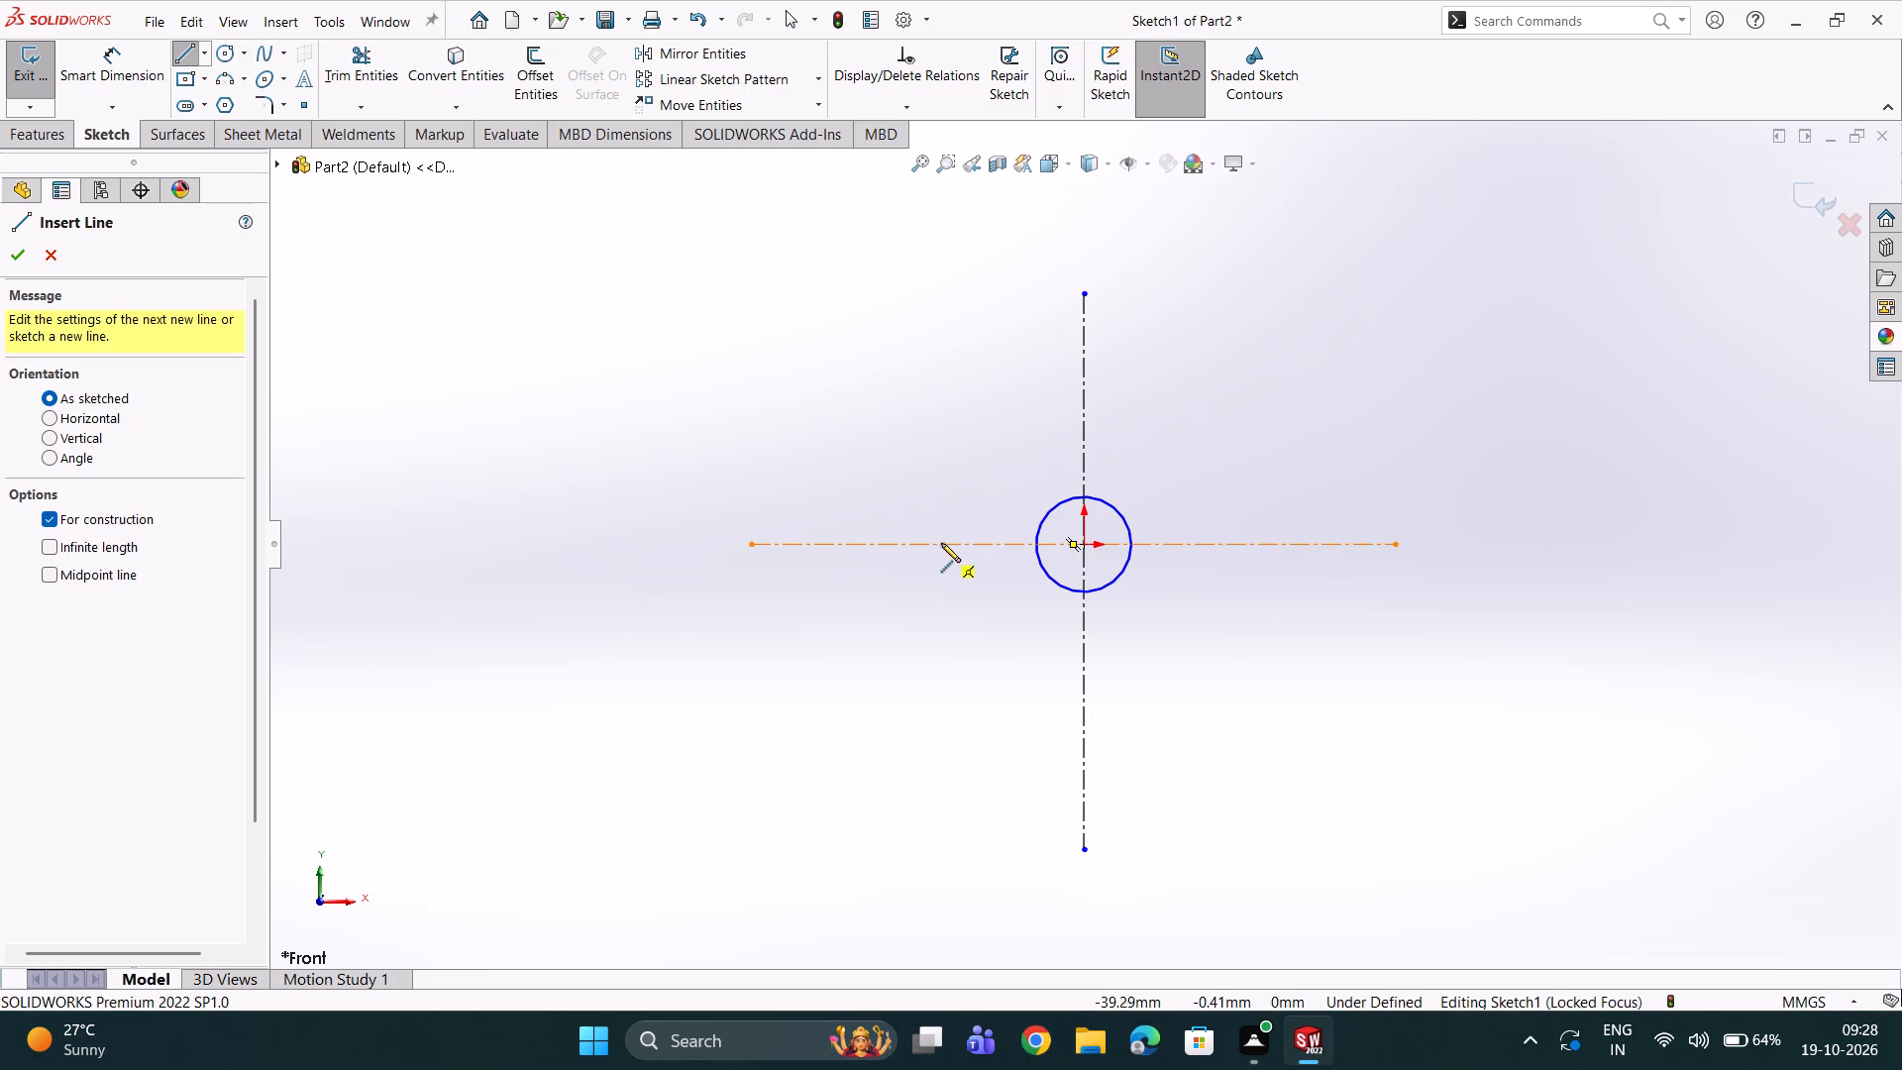
Sketch a larger concentric circle centred on the origin with a radius of about 60 mm.
{"action": "left_click", "coordinate": [224, 52]}
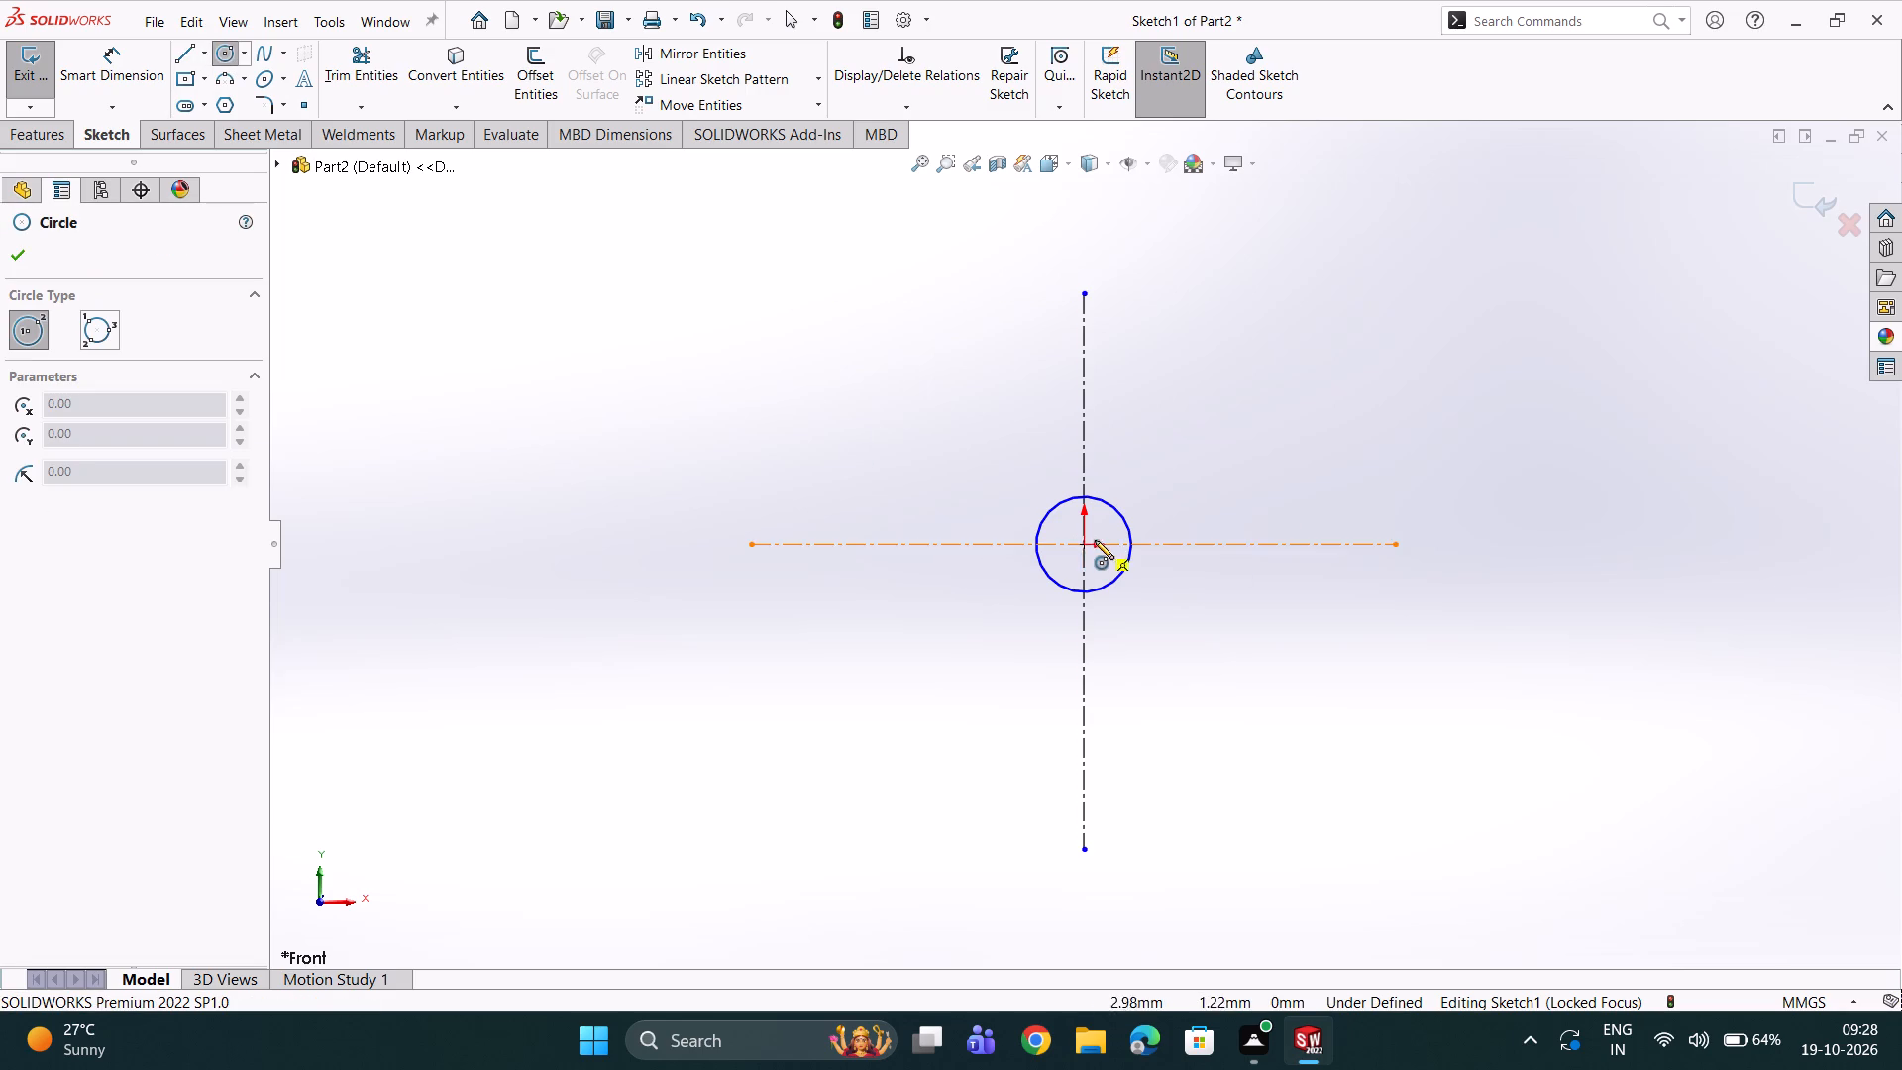
{"action": "left_click", "coordinate": [1081, 543]}
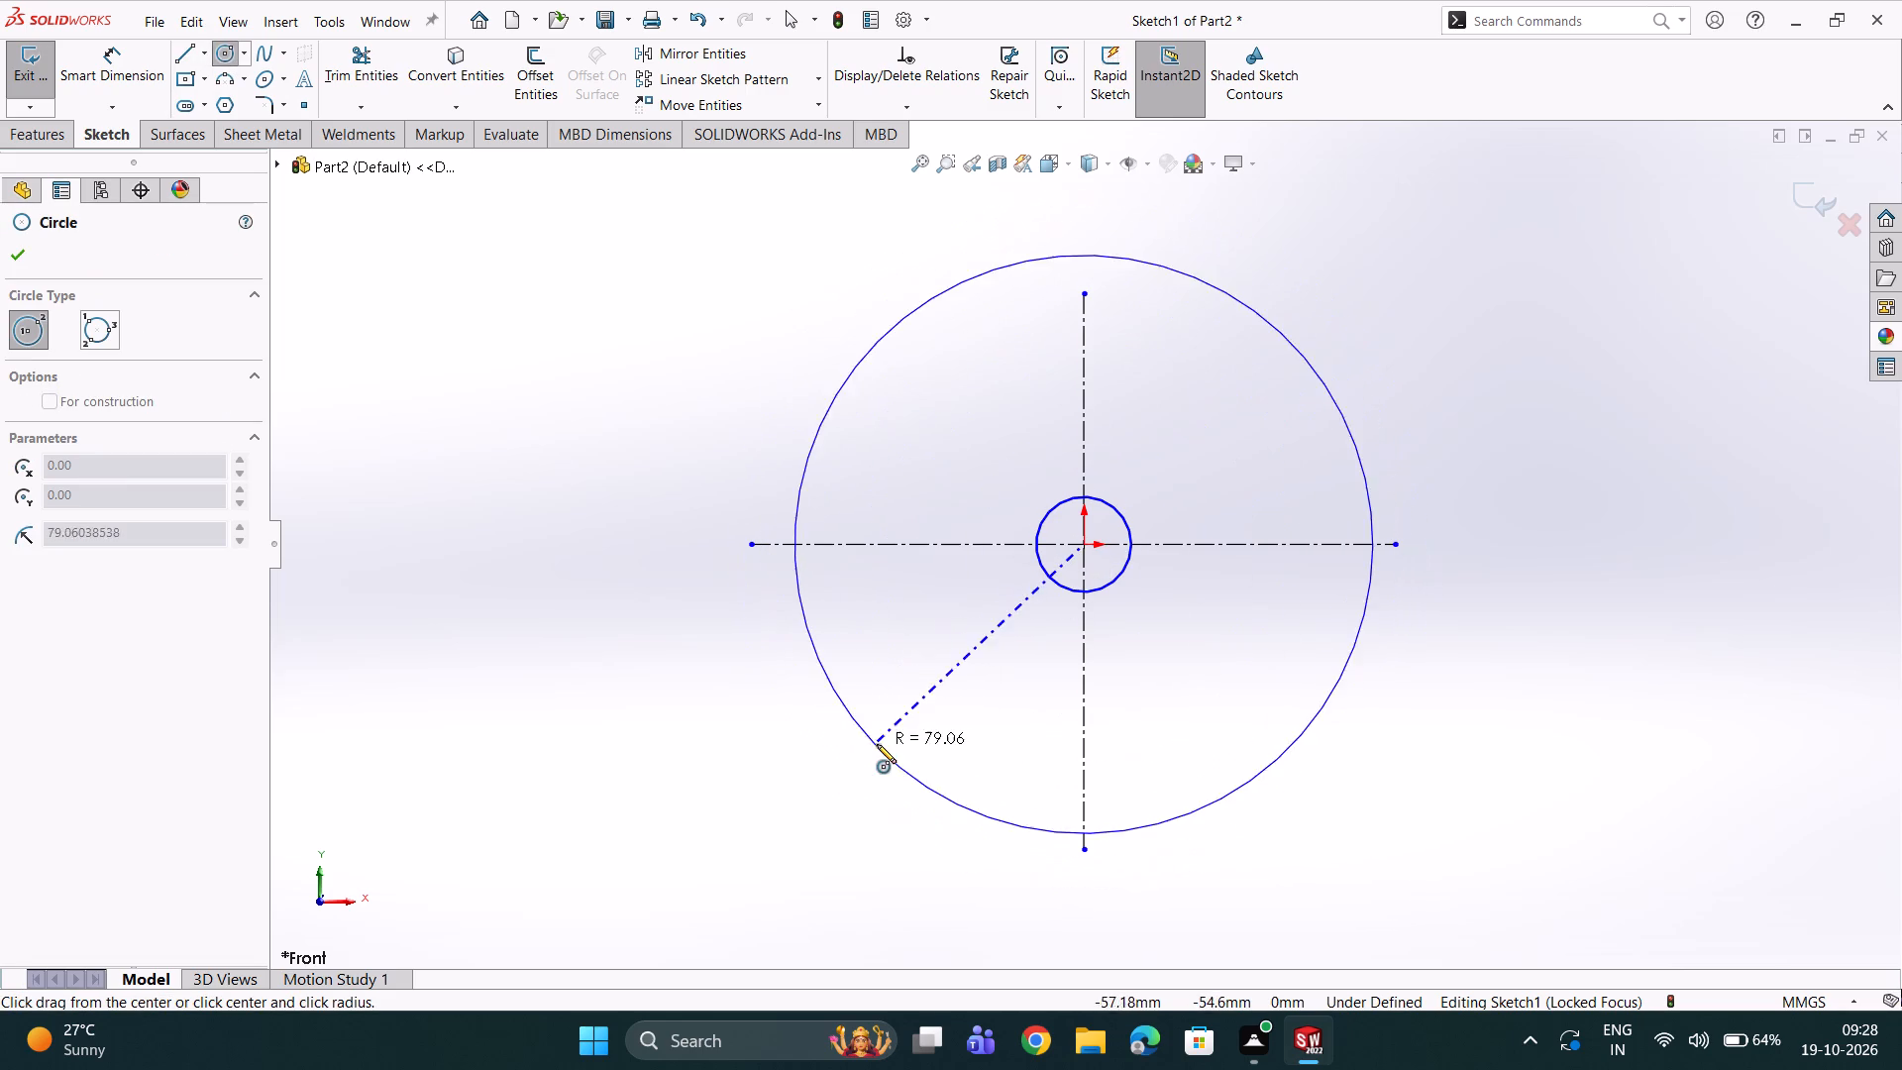
{"action": "left_click", "coordinate": [934, 706]}
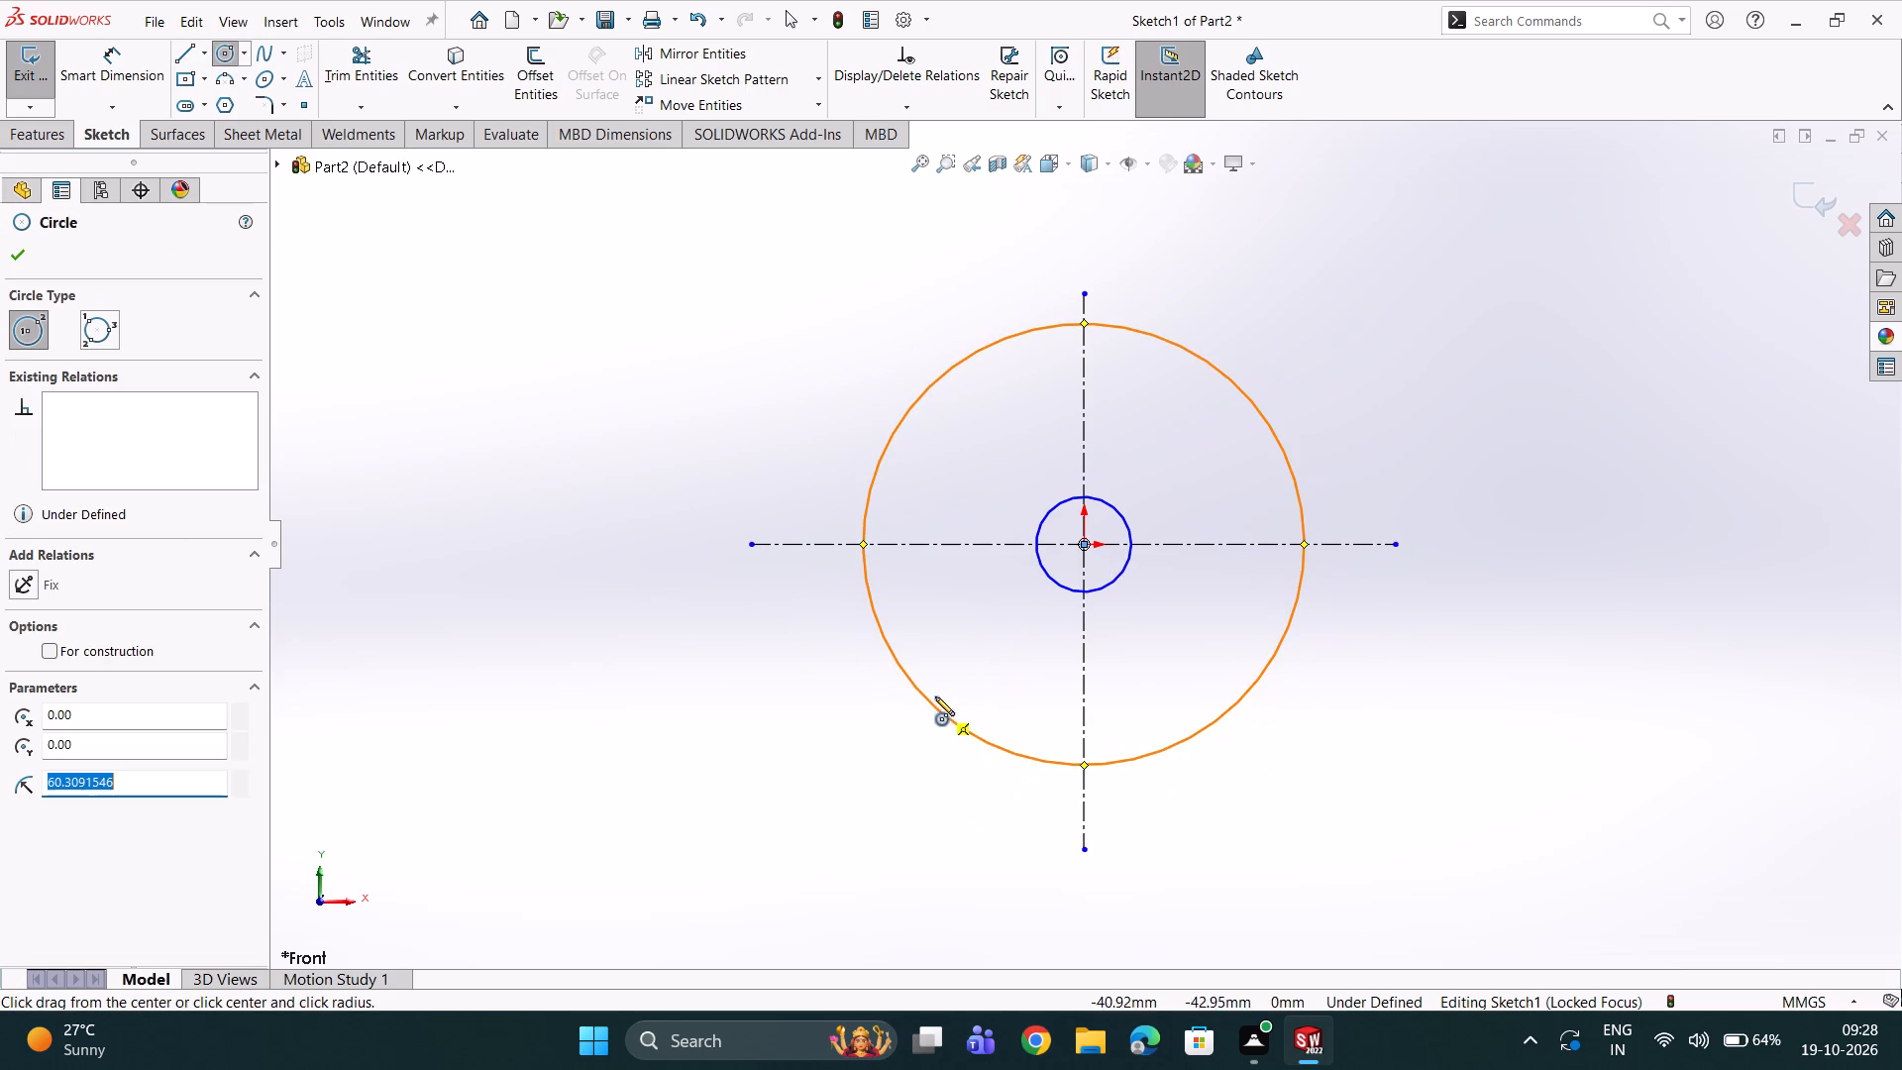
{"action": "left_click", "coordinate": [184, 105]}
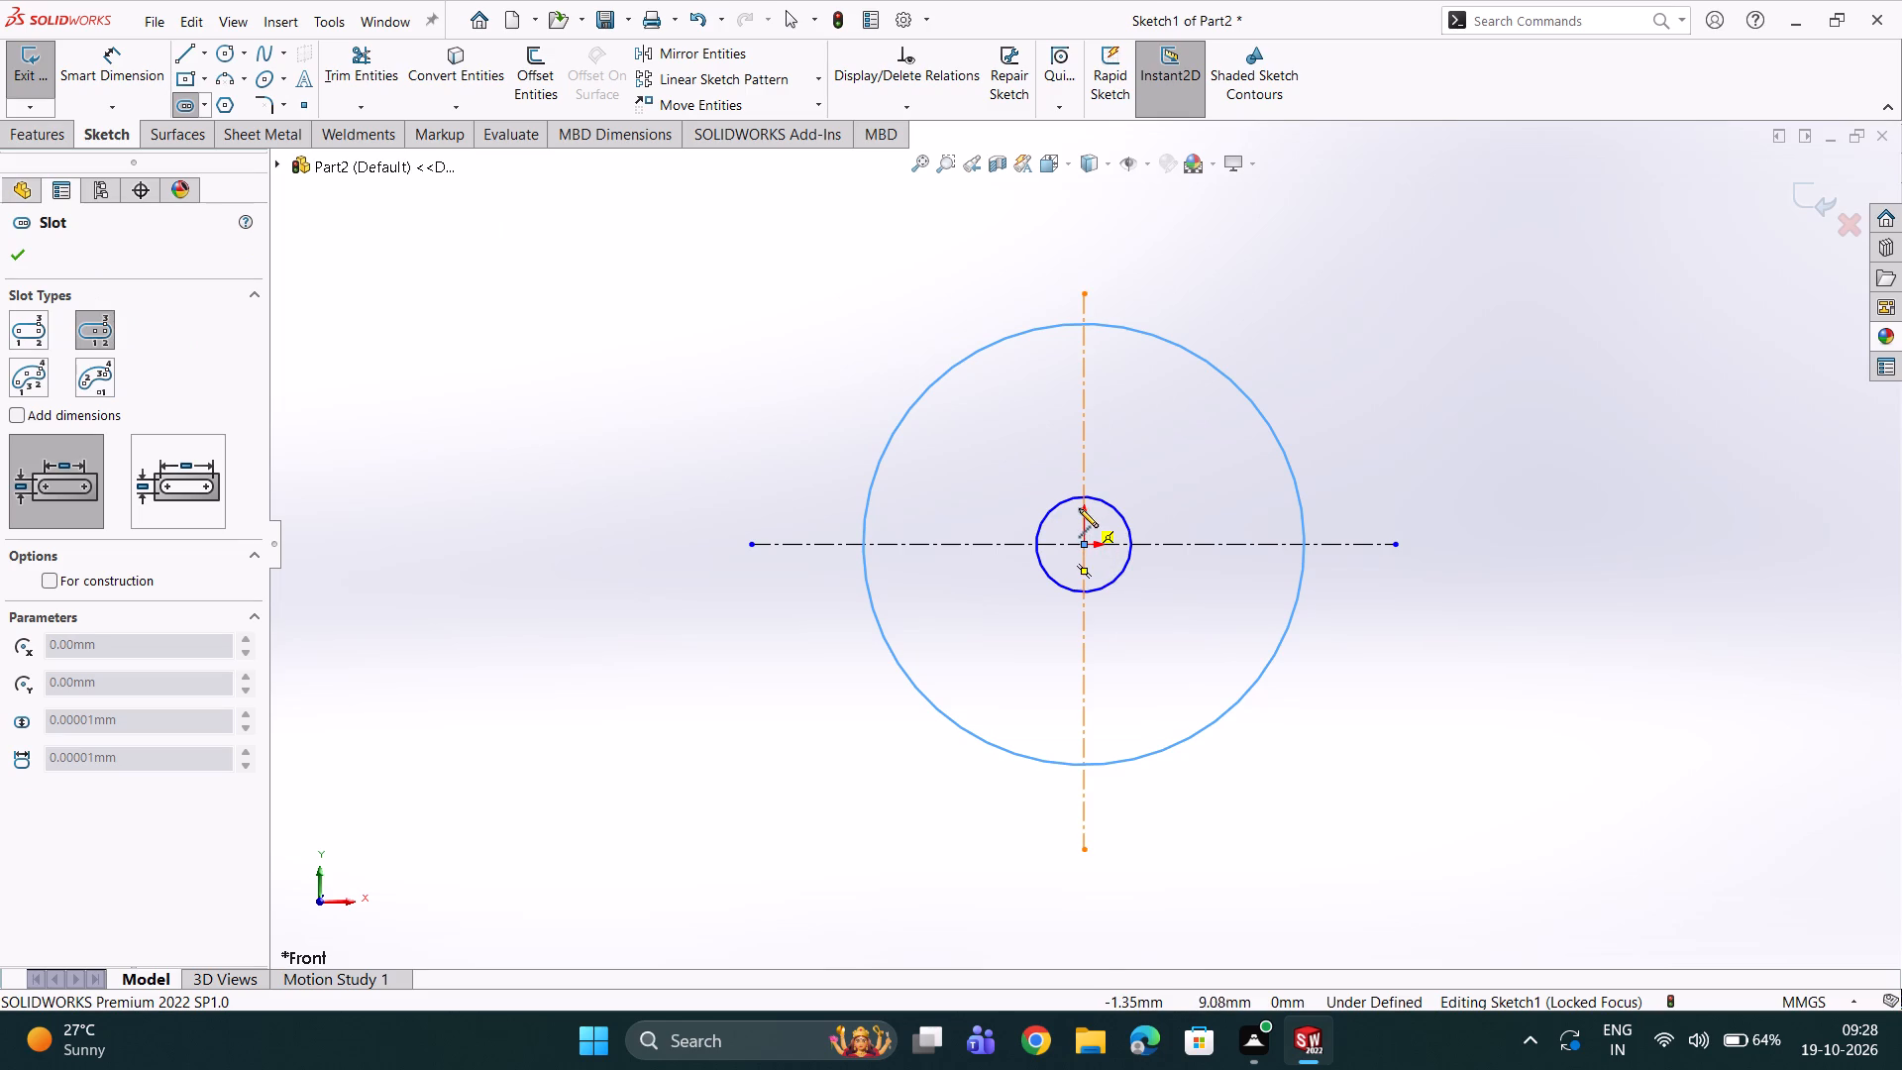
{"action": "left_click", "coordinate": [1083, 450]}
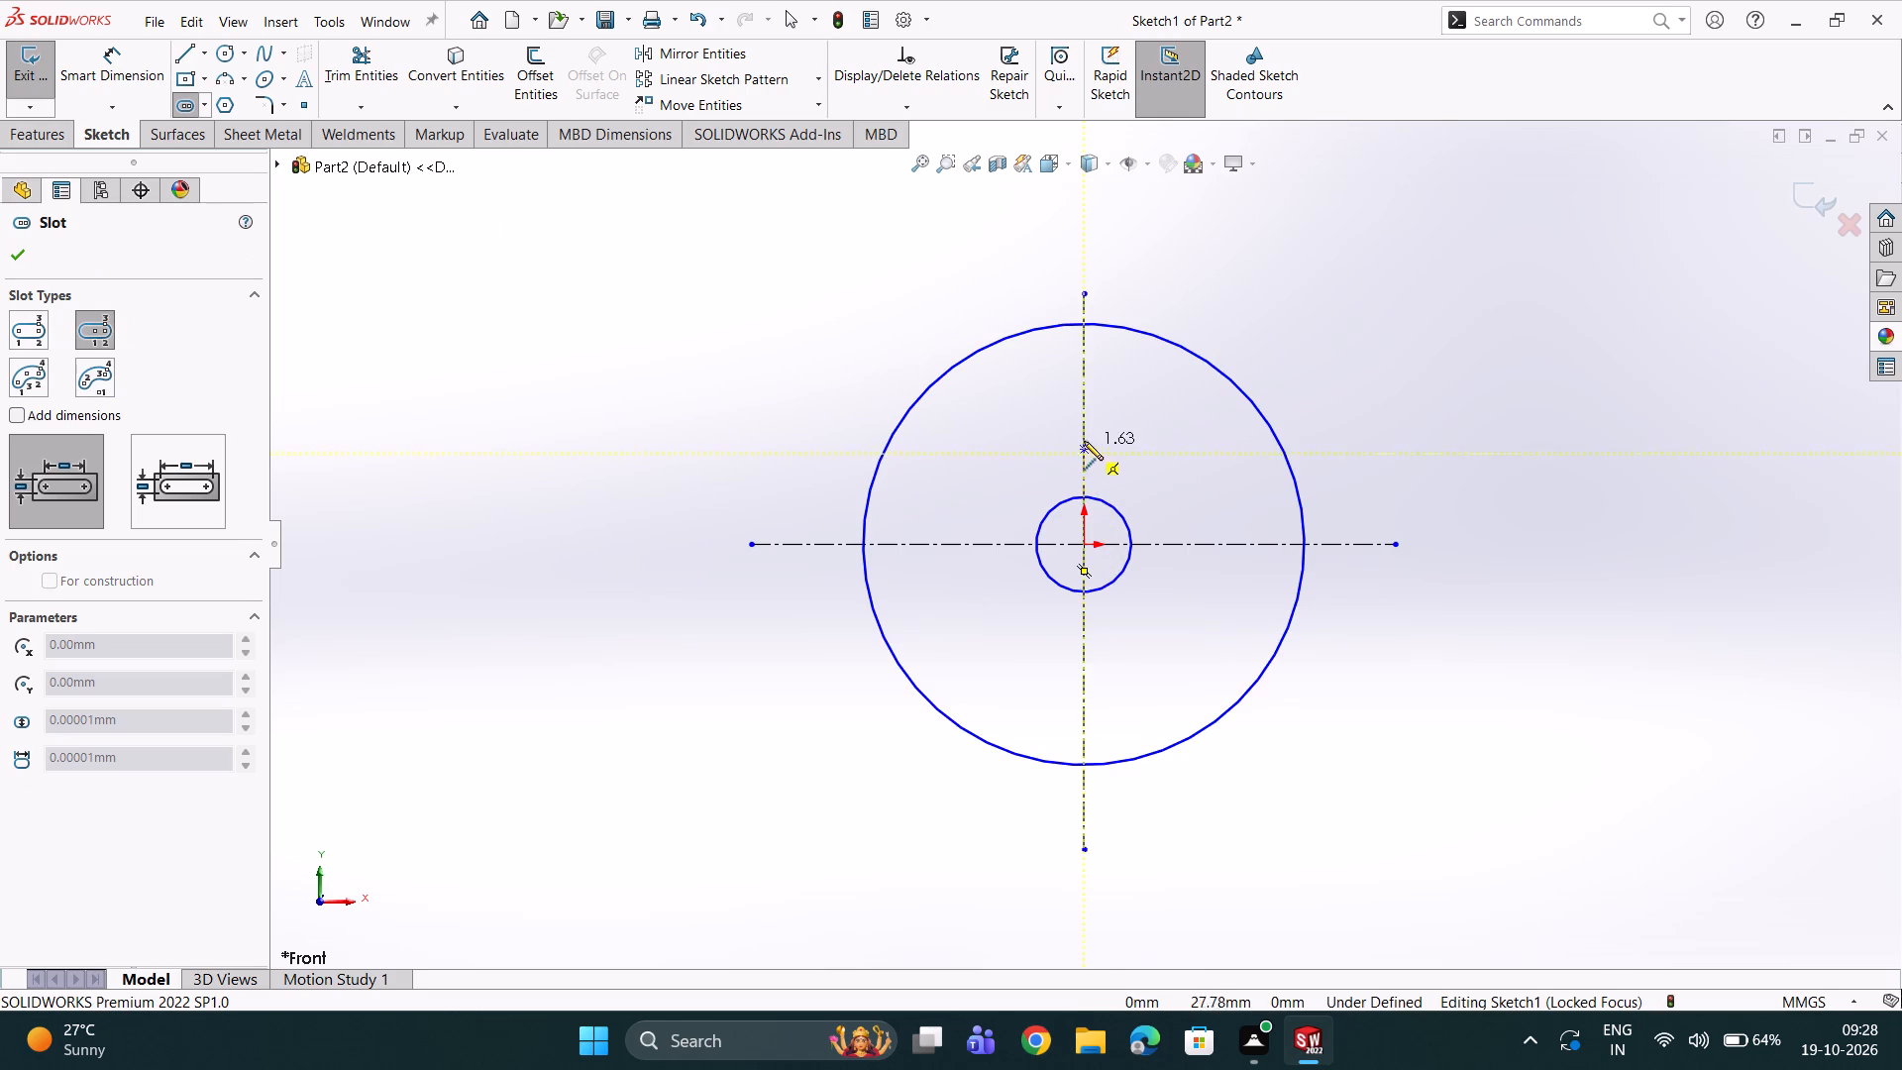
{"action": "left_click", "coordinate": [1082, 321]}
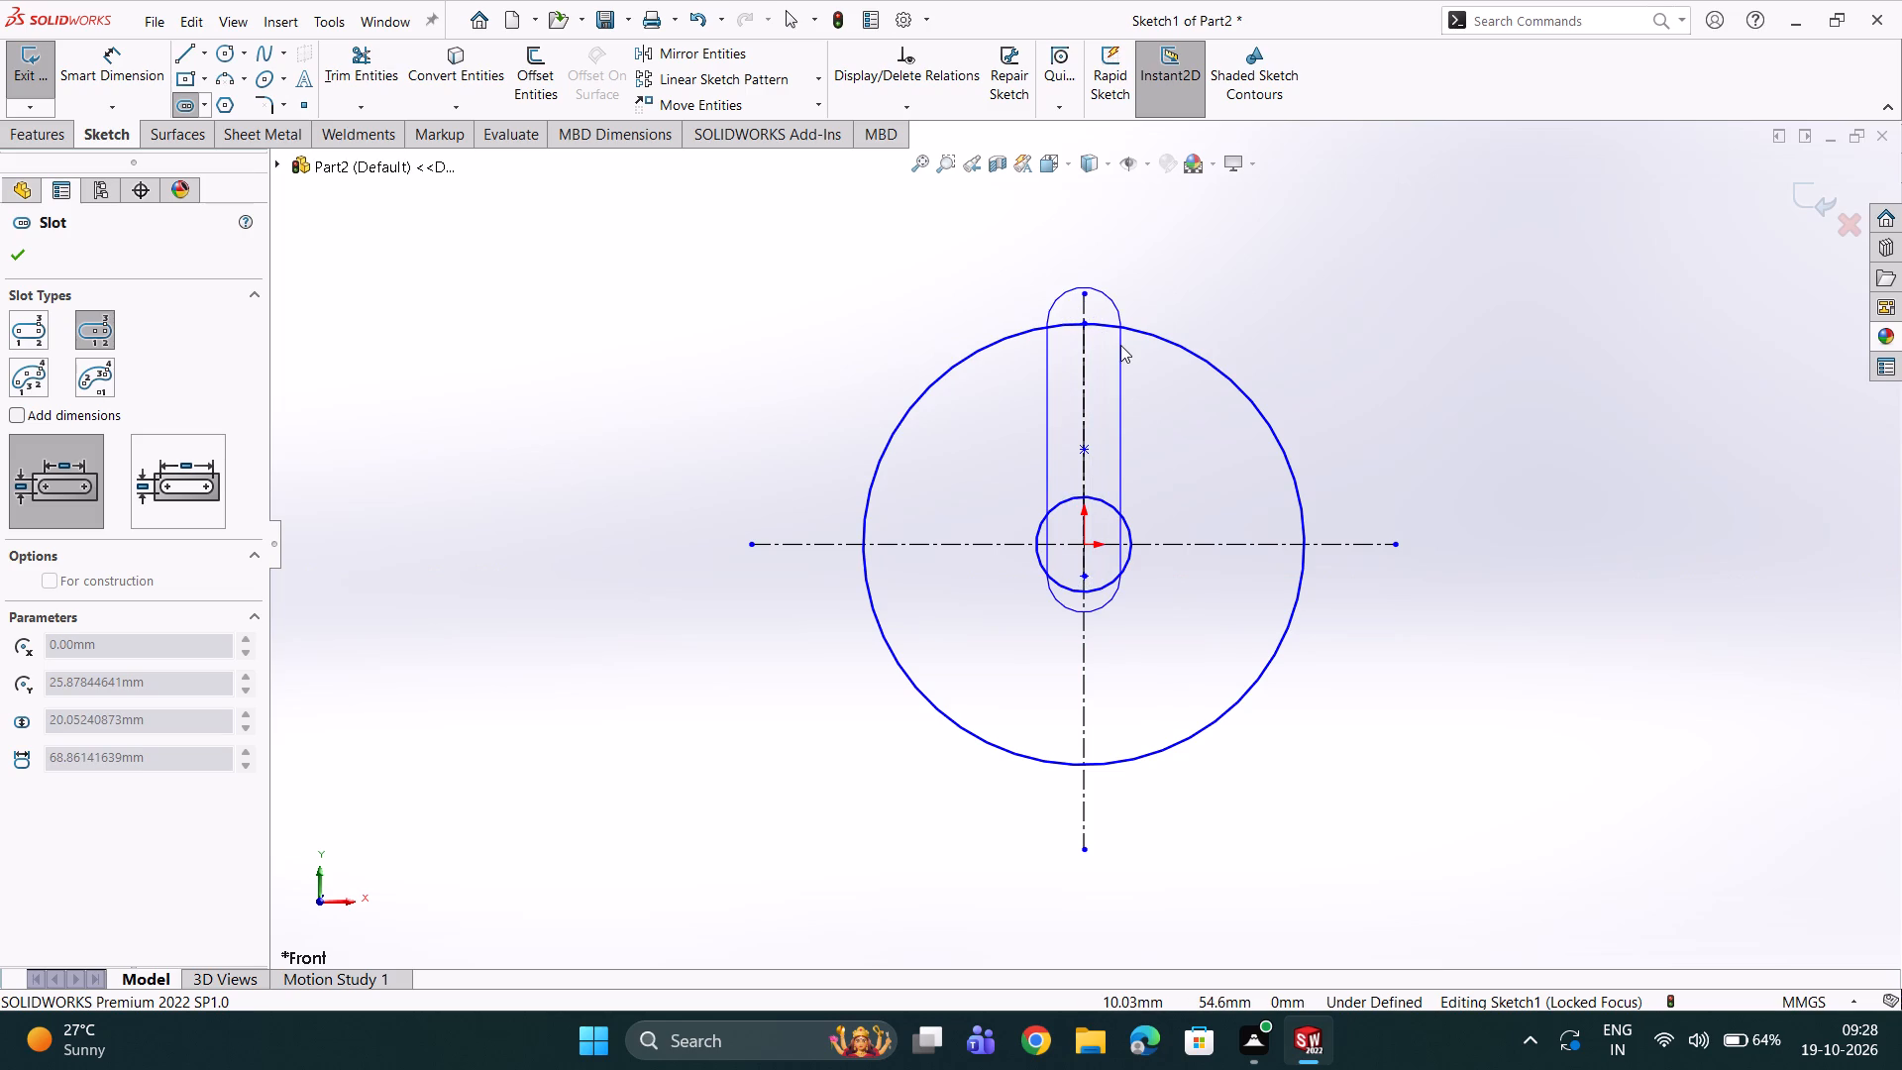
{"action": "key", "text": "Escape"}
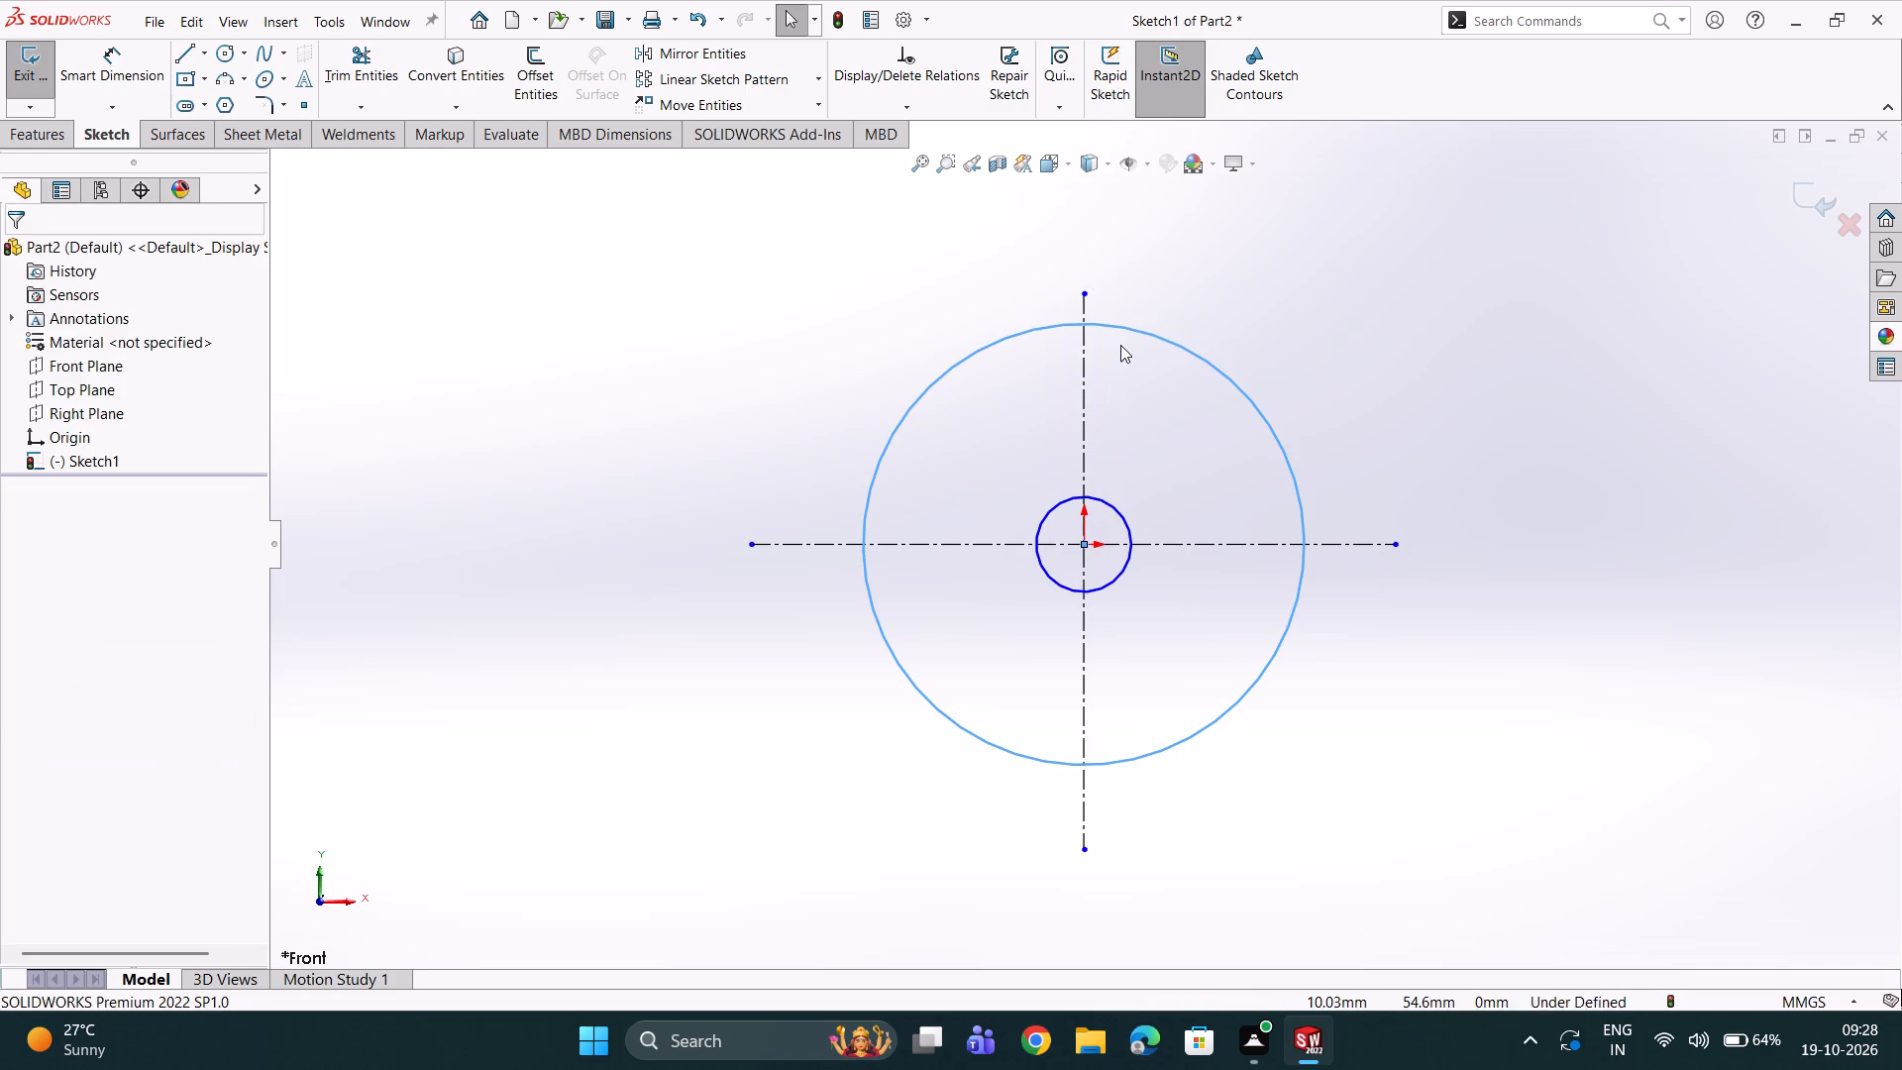
Dimension the outer circle with a diameter of 76 mm.
{"action": "left_click", "coordinate": [149, 66]}
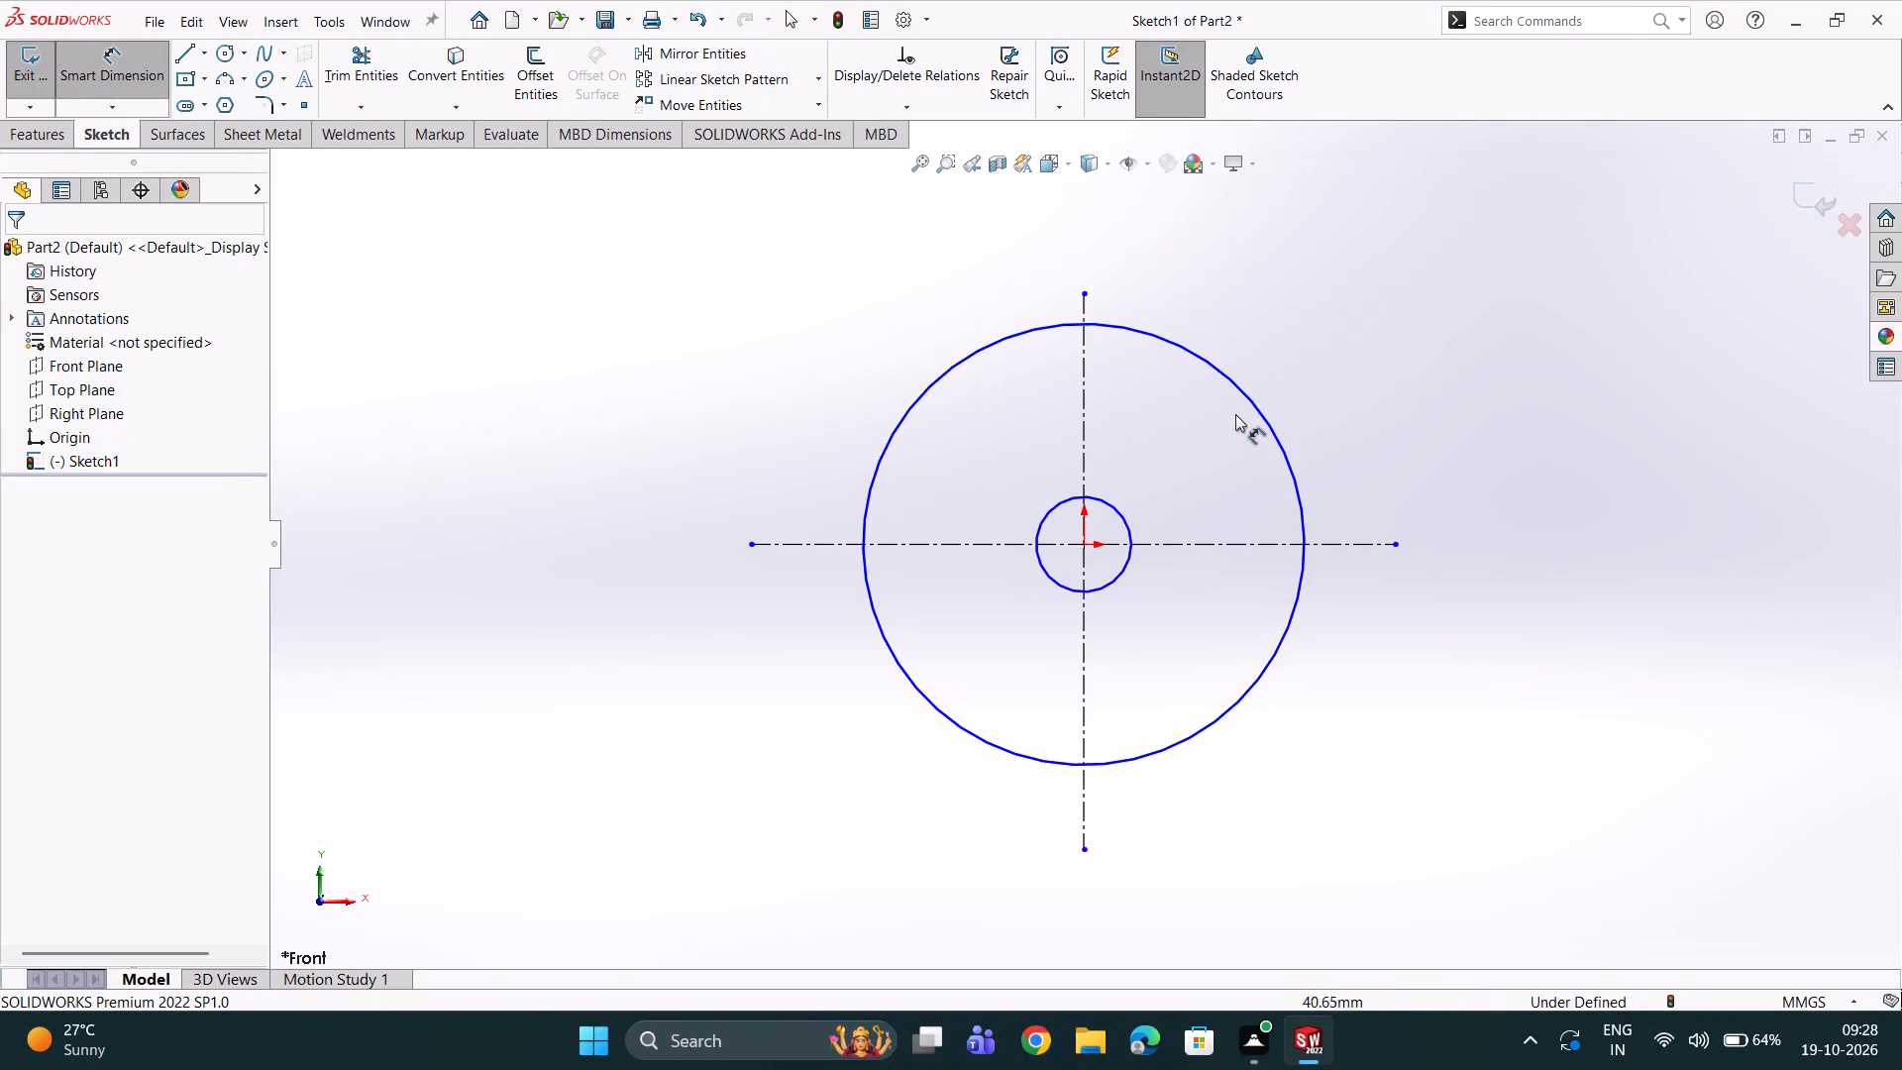
{"action": "left_click", "coordinate": [1255, 410]}
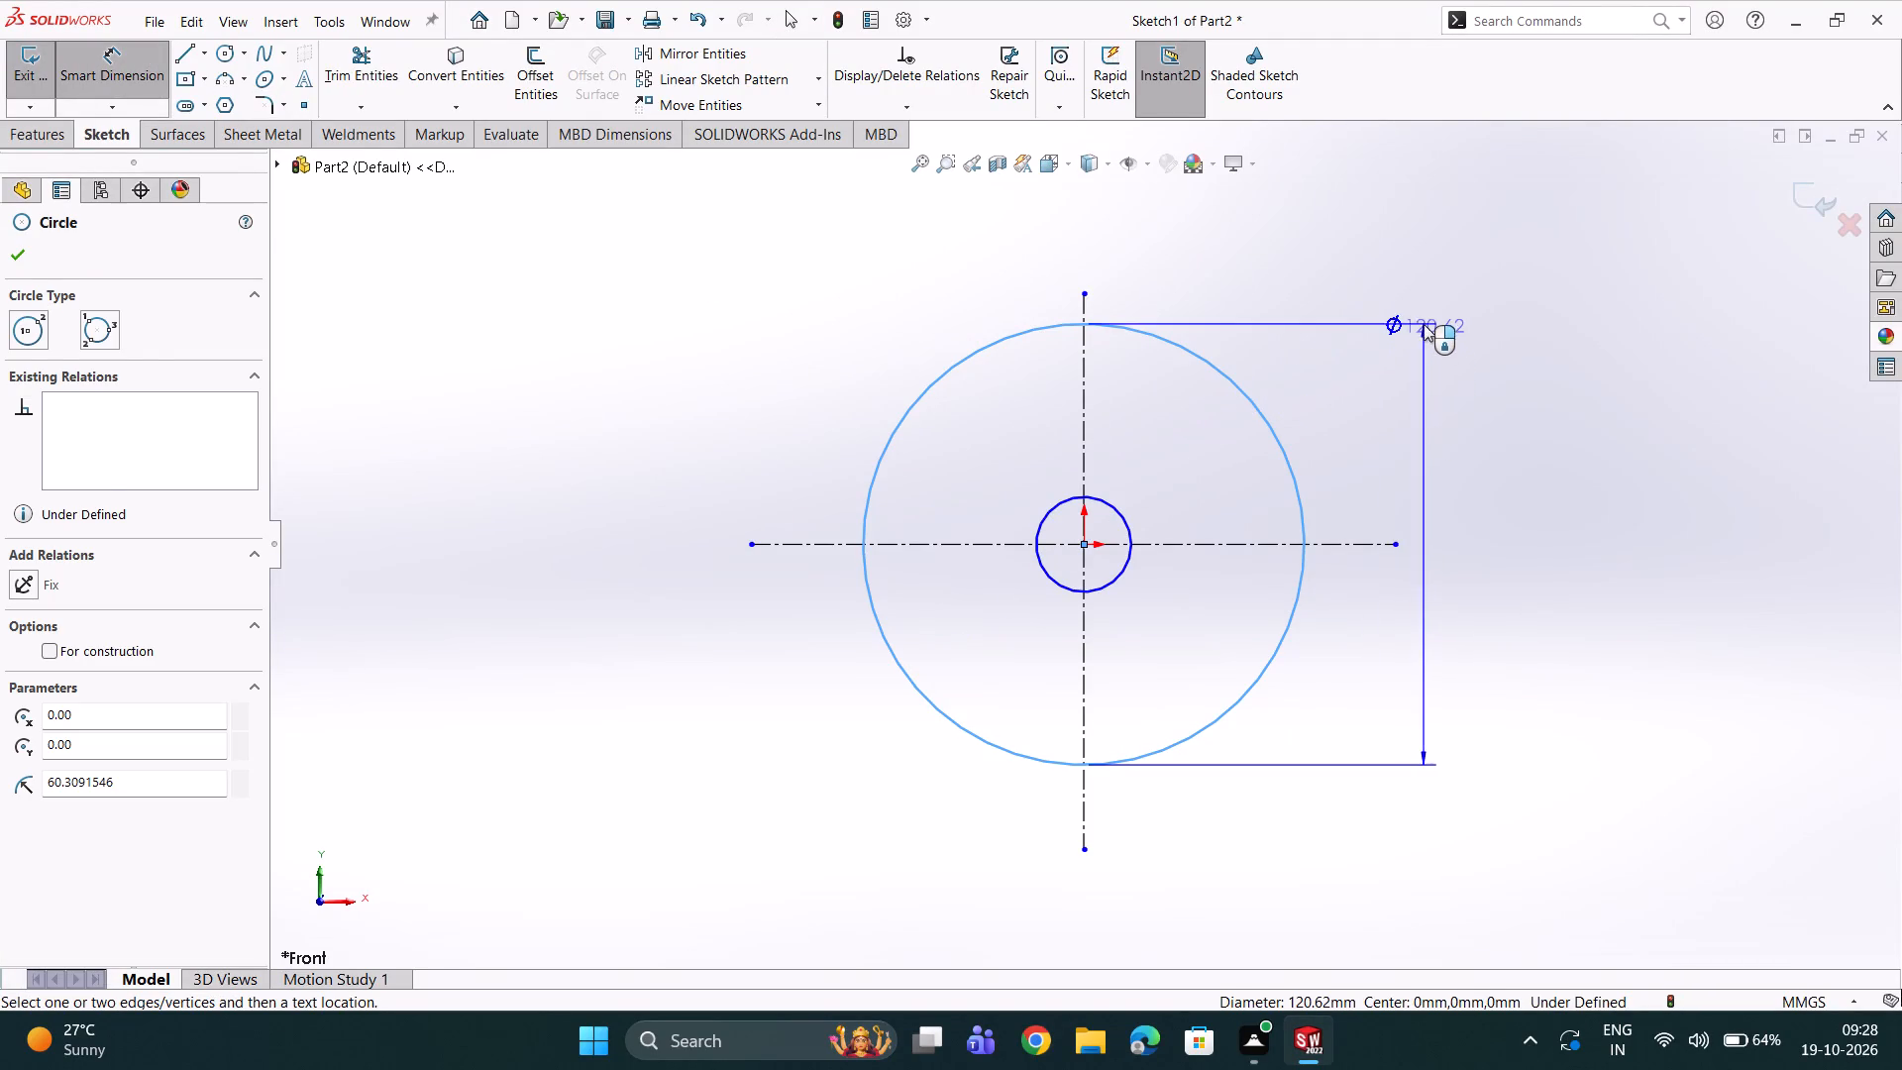
{"action": "left_click", "coordinate": [1424, 323]}
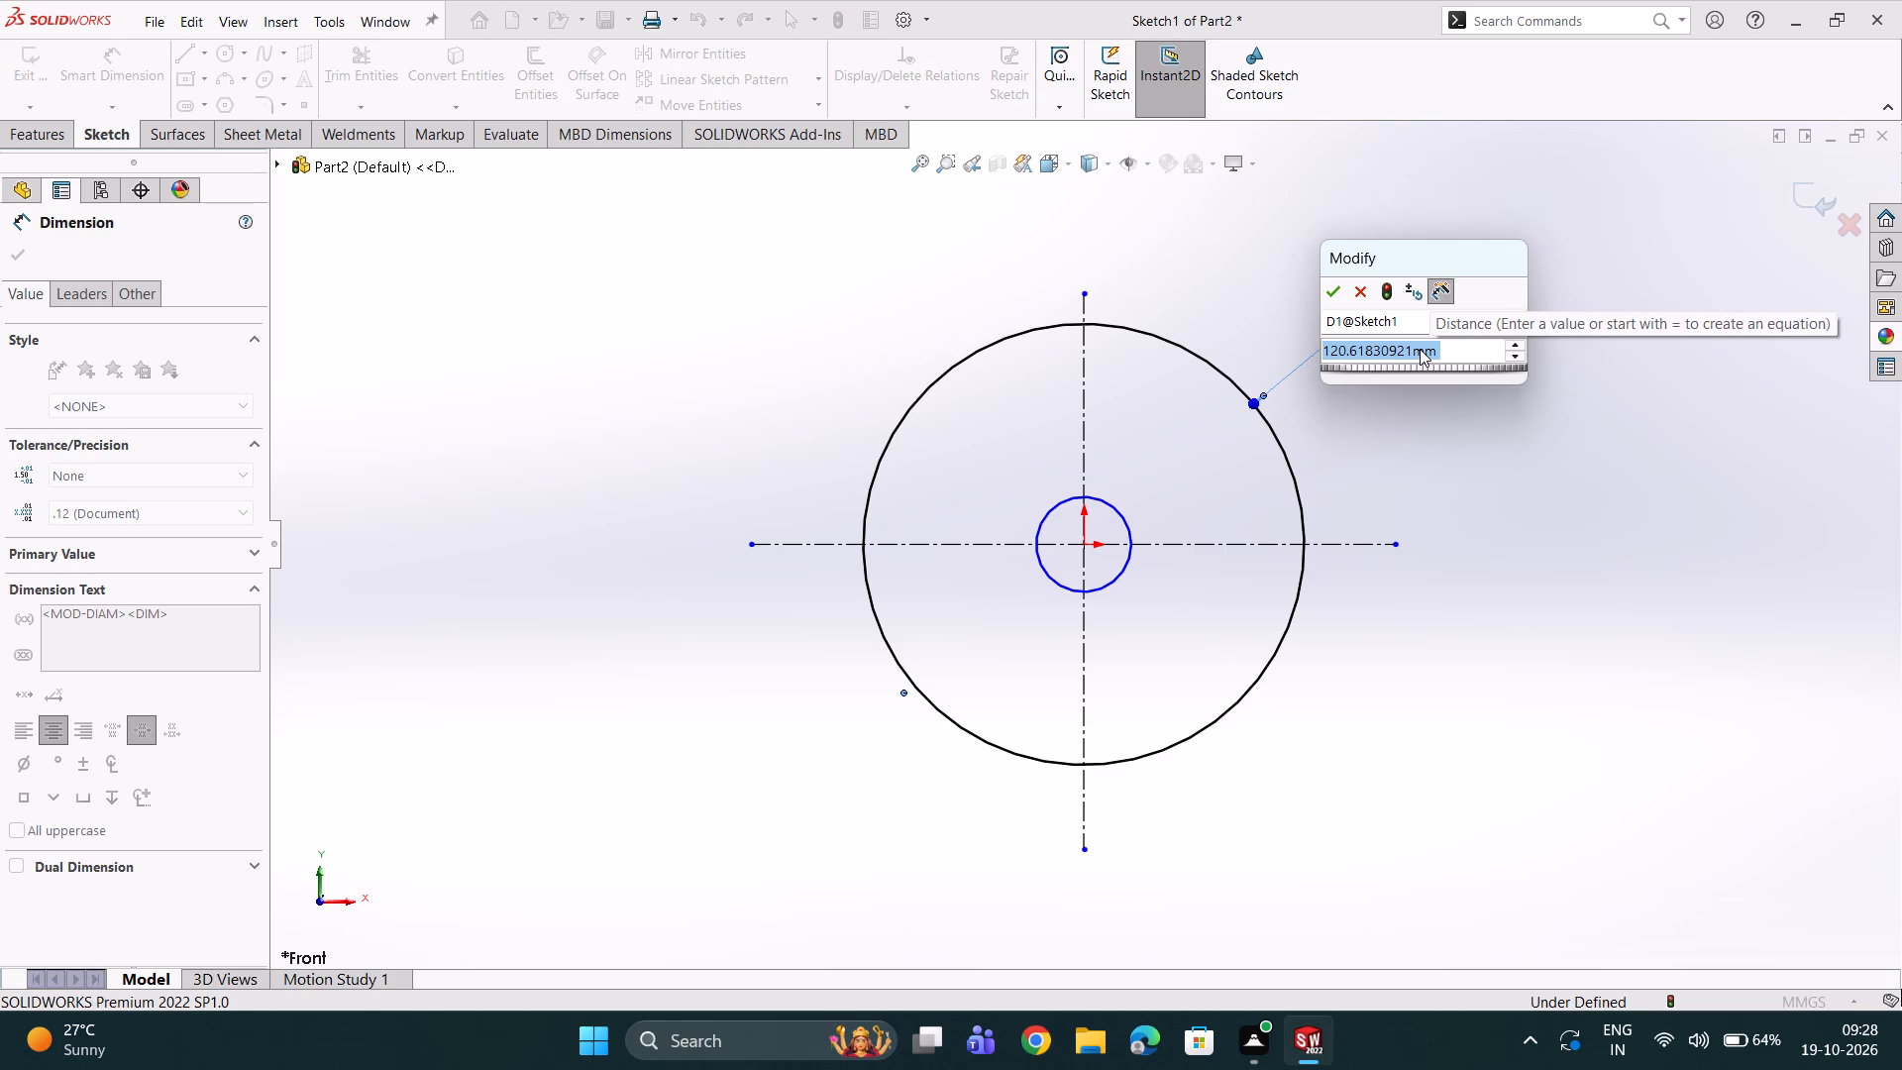
{"action": "key", "text": "3"}
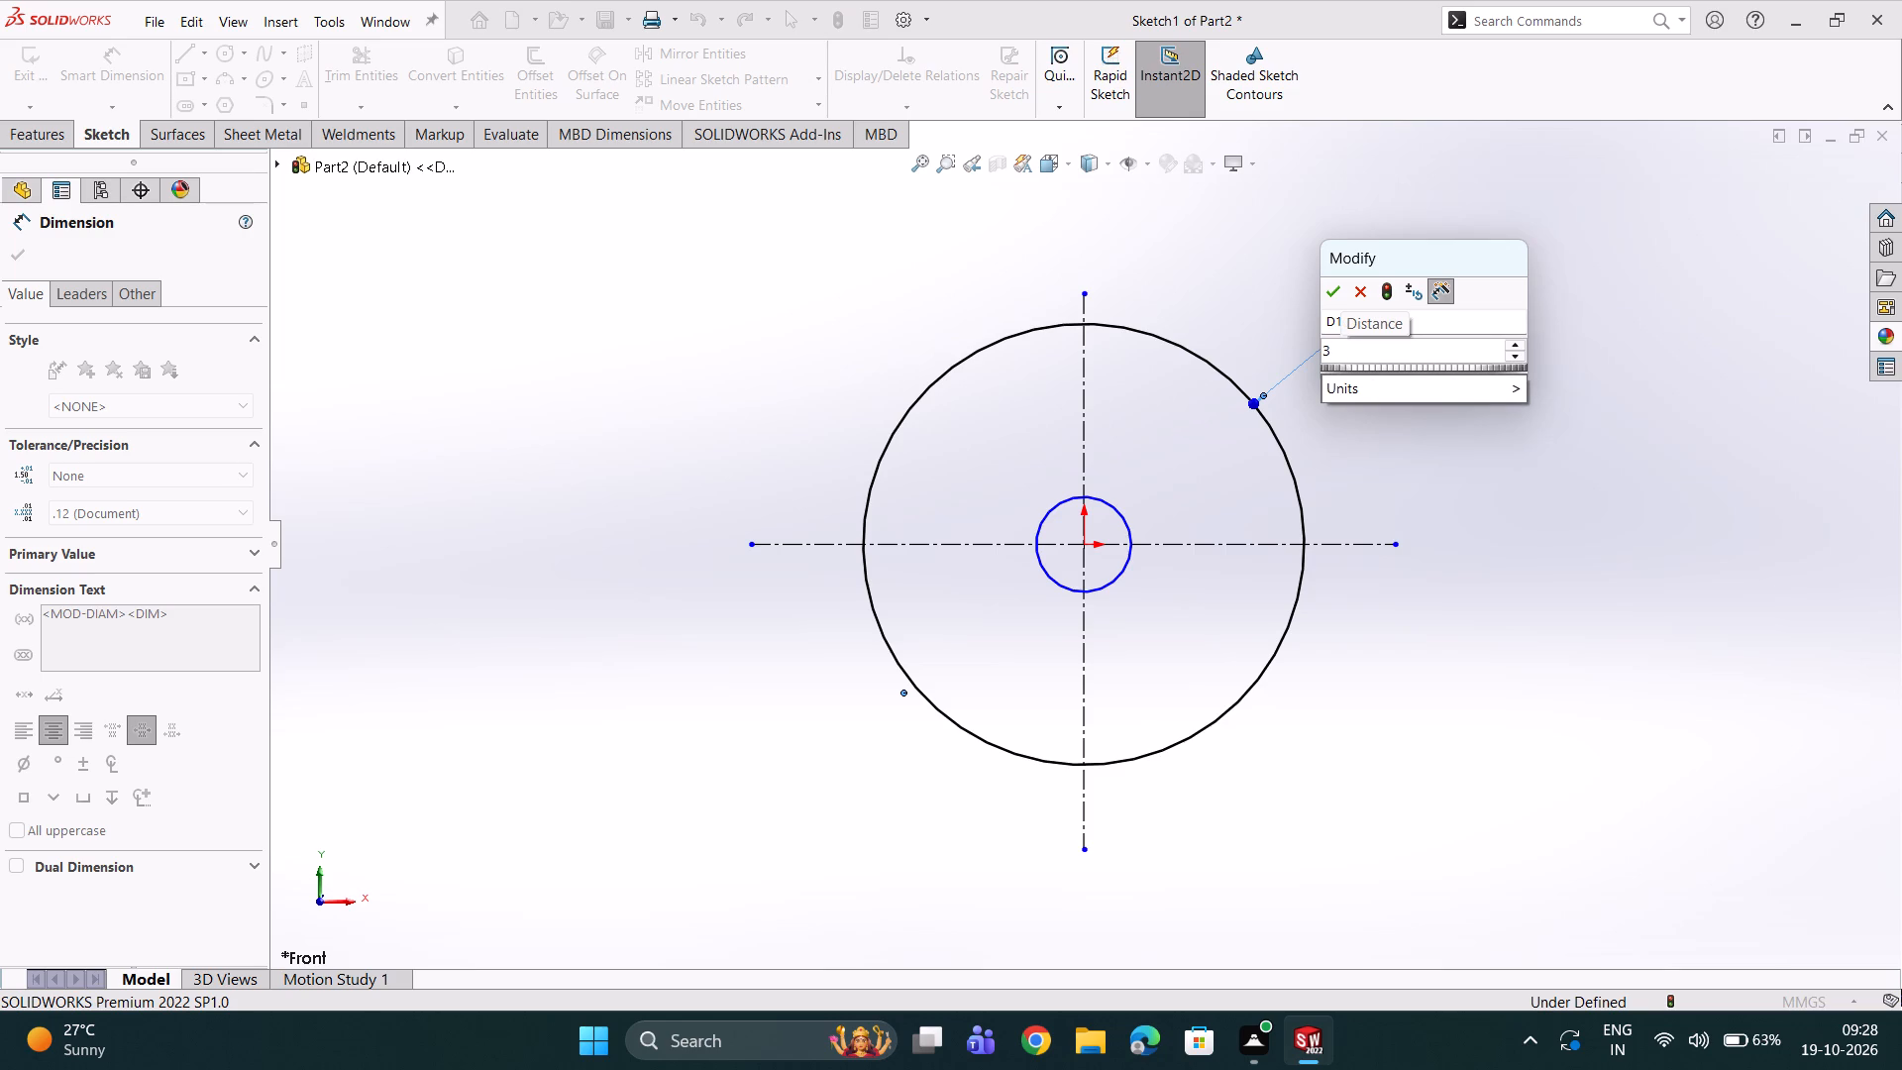
{"action": "key", "text": "8"}
{"action": "type", "text": "+38"}
{"action": "key", "text": "Return"}
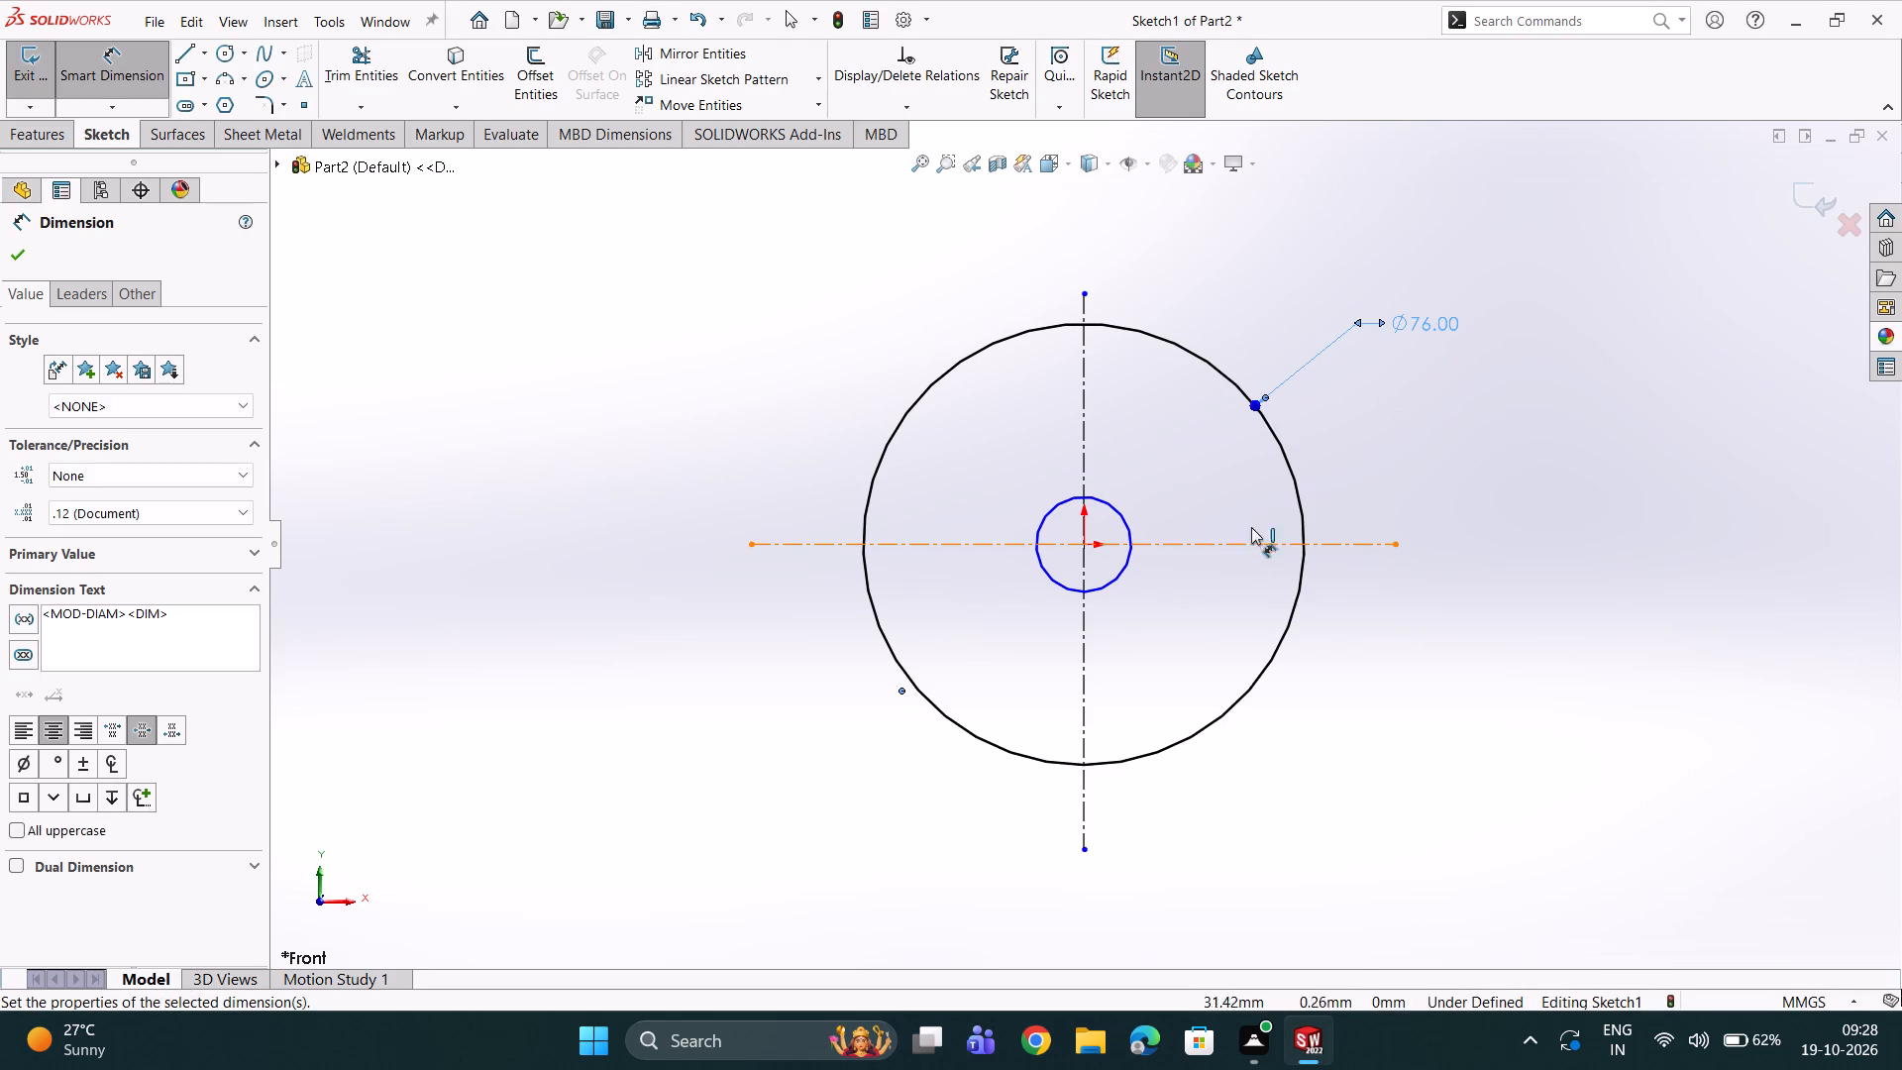
Dimension the inner circle with a diameter of 10 mm.
{"action": "left_click", "coordinate": [1126, 574]}
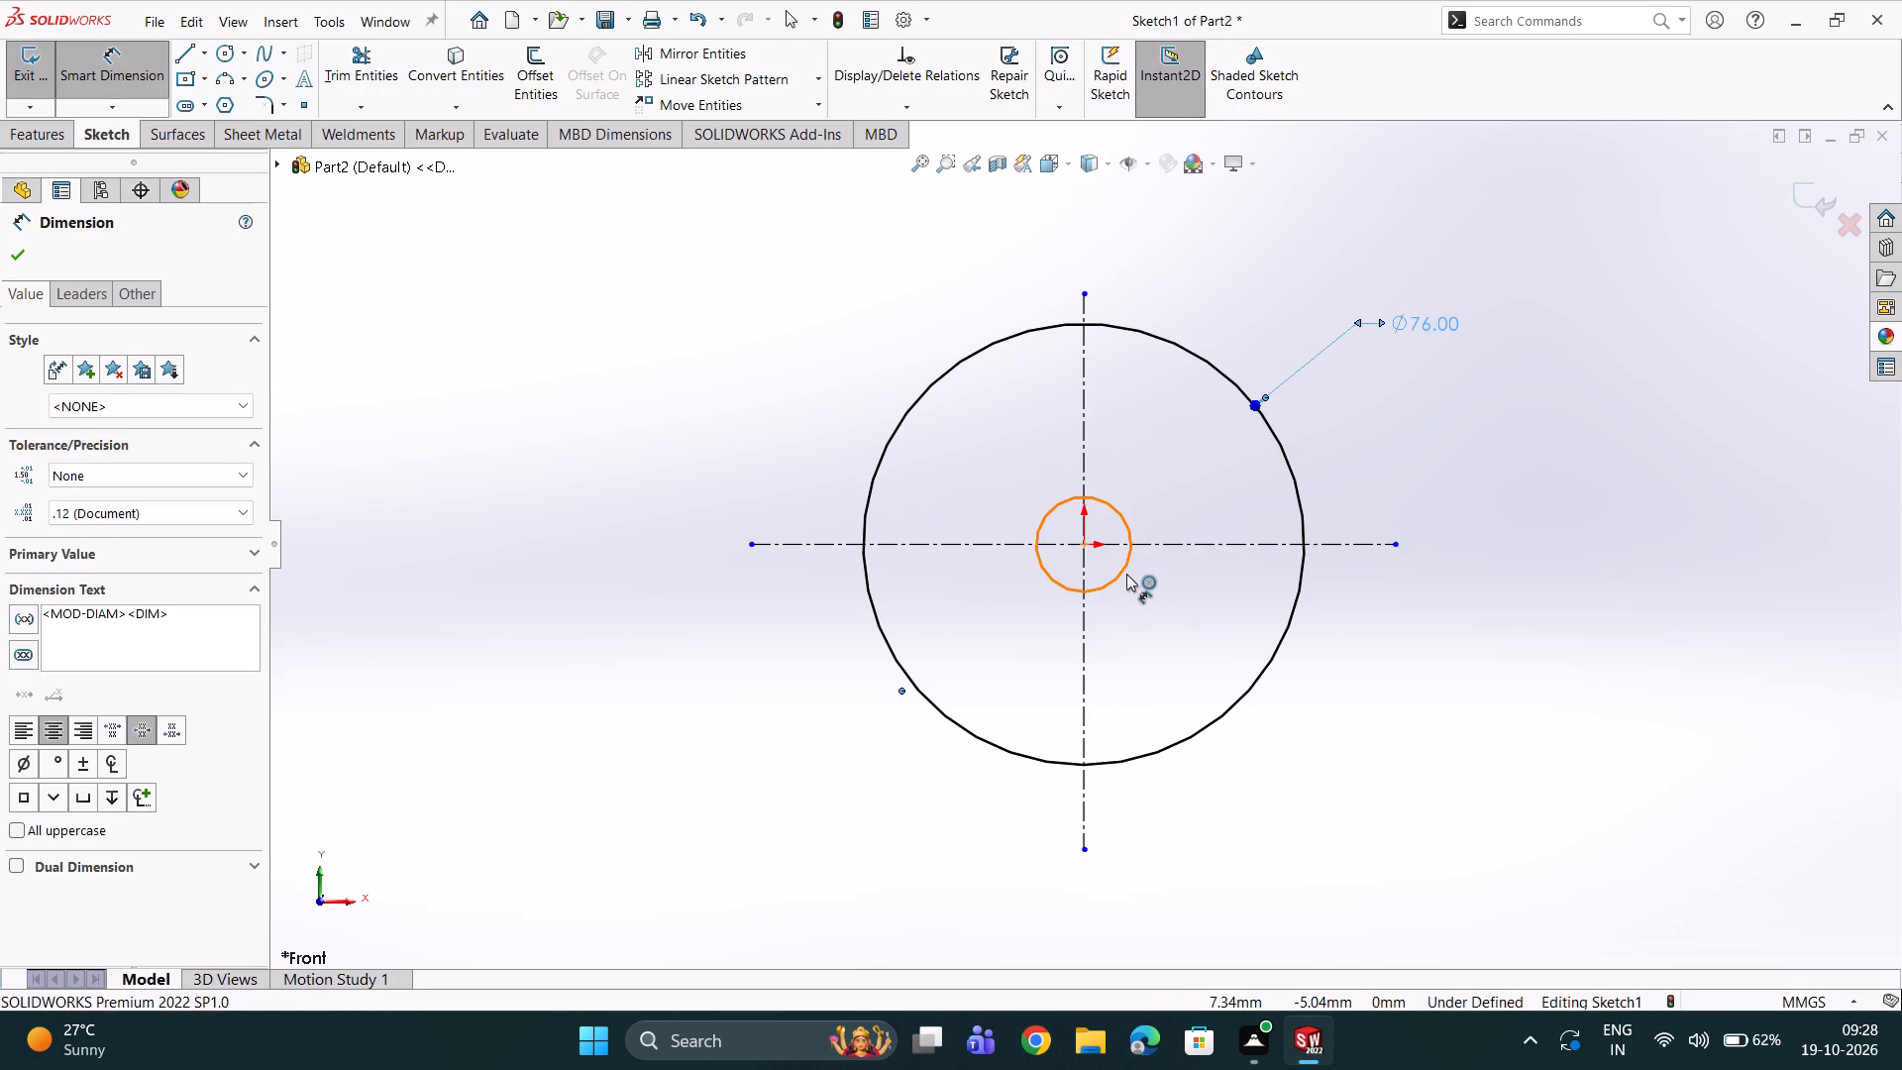
{"action": "left_click", "coordinate": [1331, 774]}
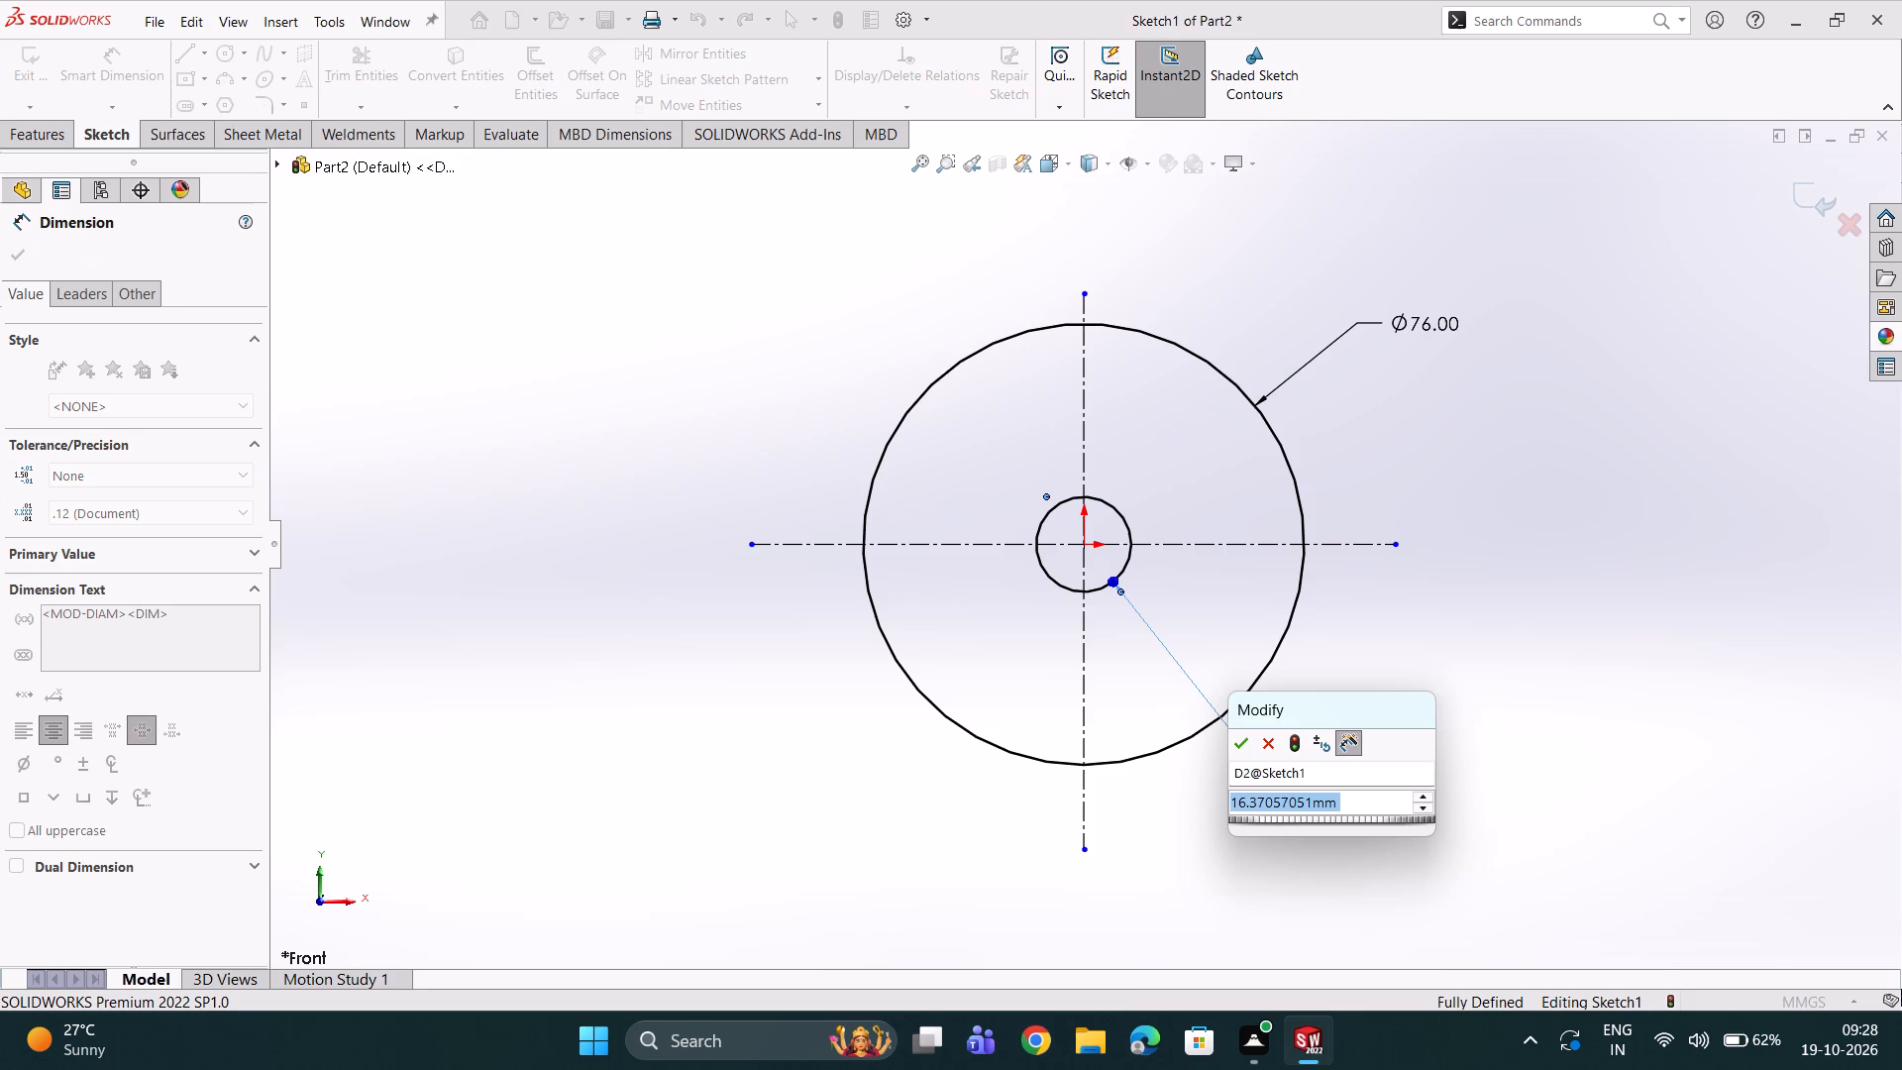
{"action": "type", "text": "10"}
{"action": "key", "text": "Return"}
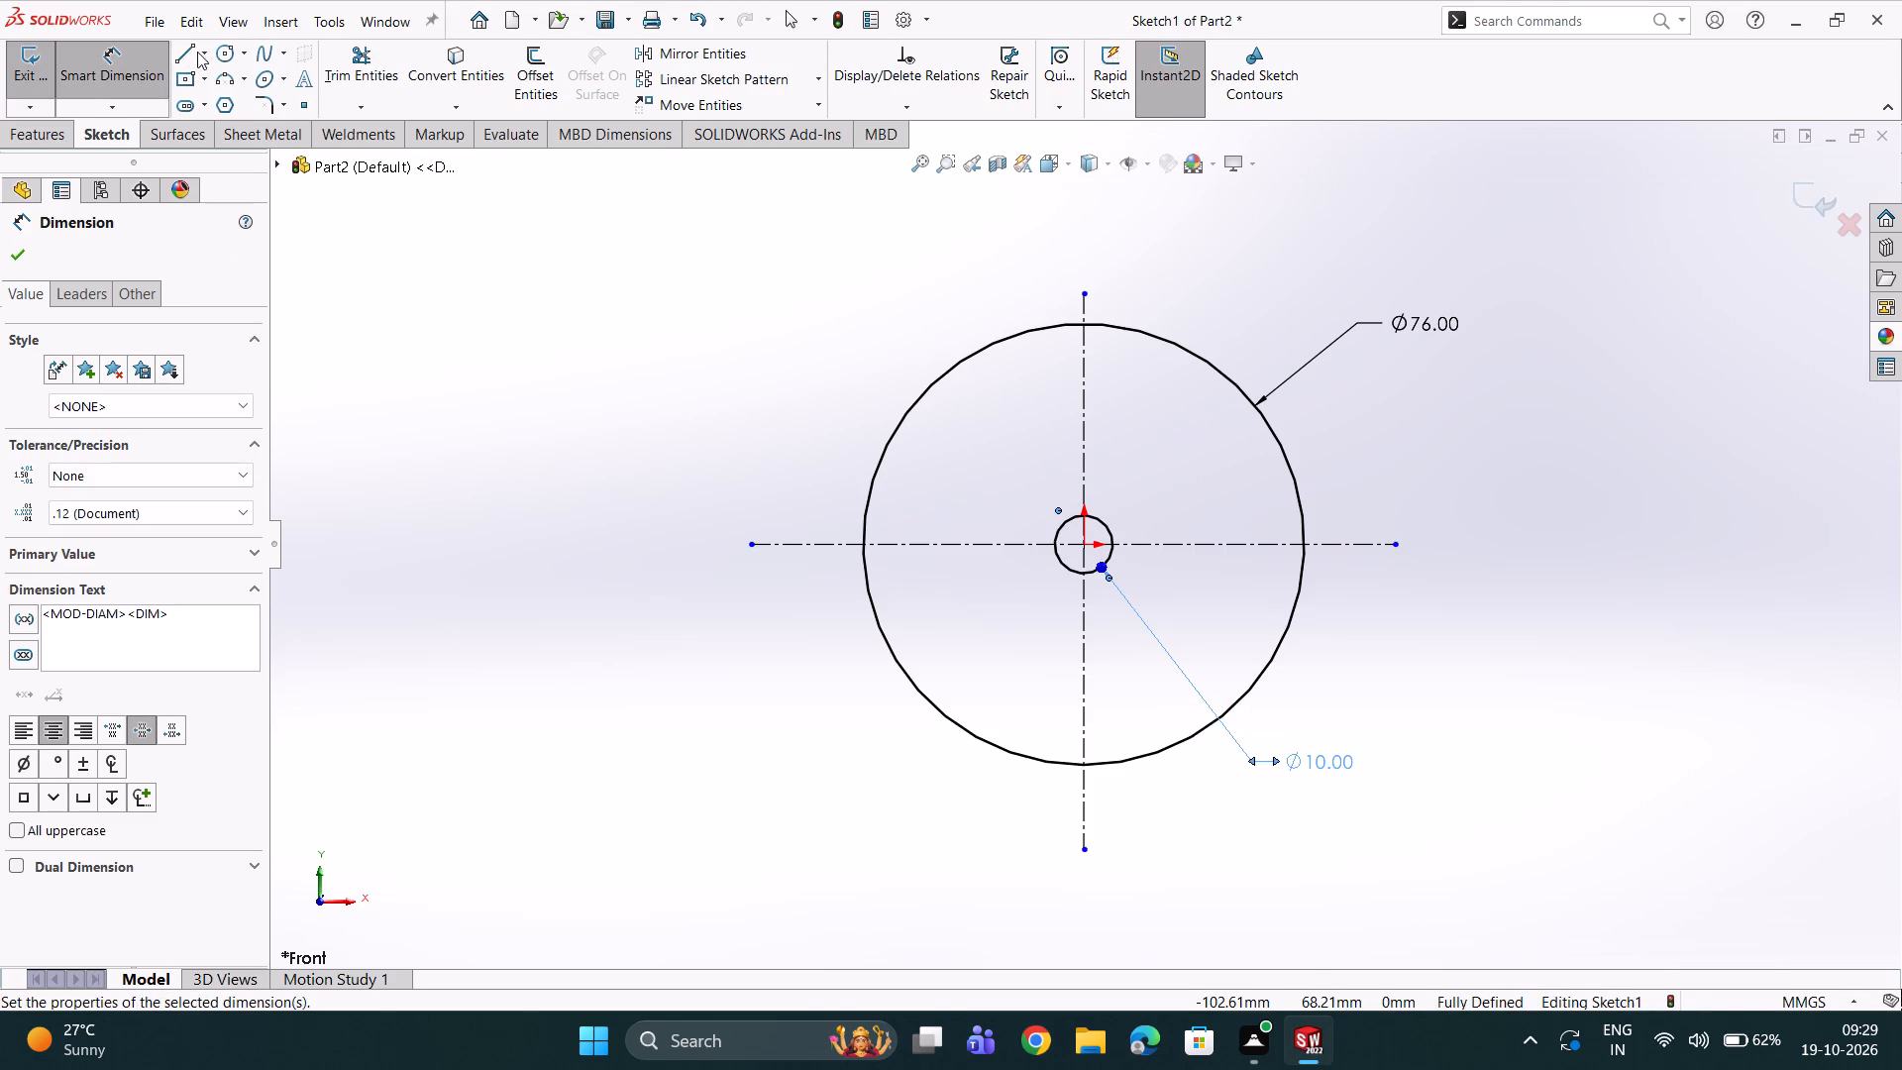
Sketch a vertical straight slot on the vertical centerline, about 46 mm between centres and 7 mm wide, from above the centre circle past the disc's rim.
{"action": "left_click", "coordinate": [182, 104]}
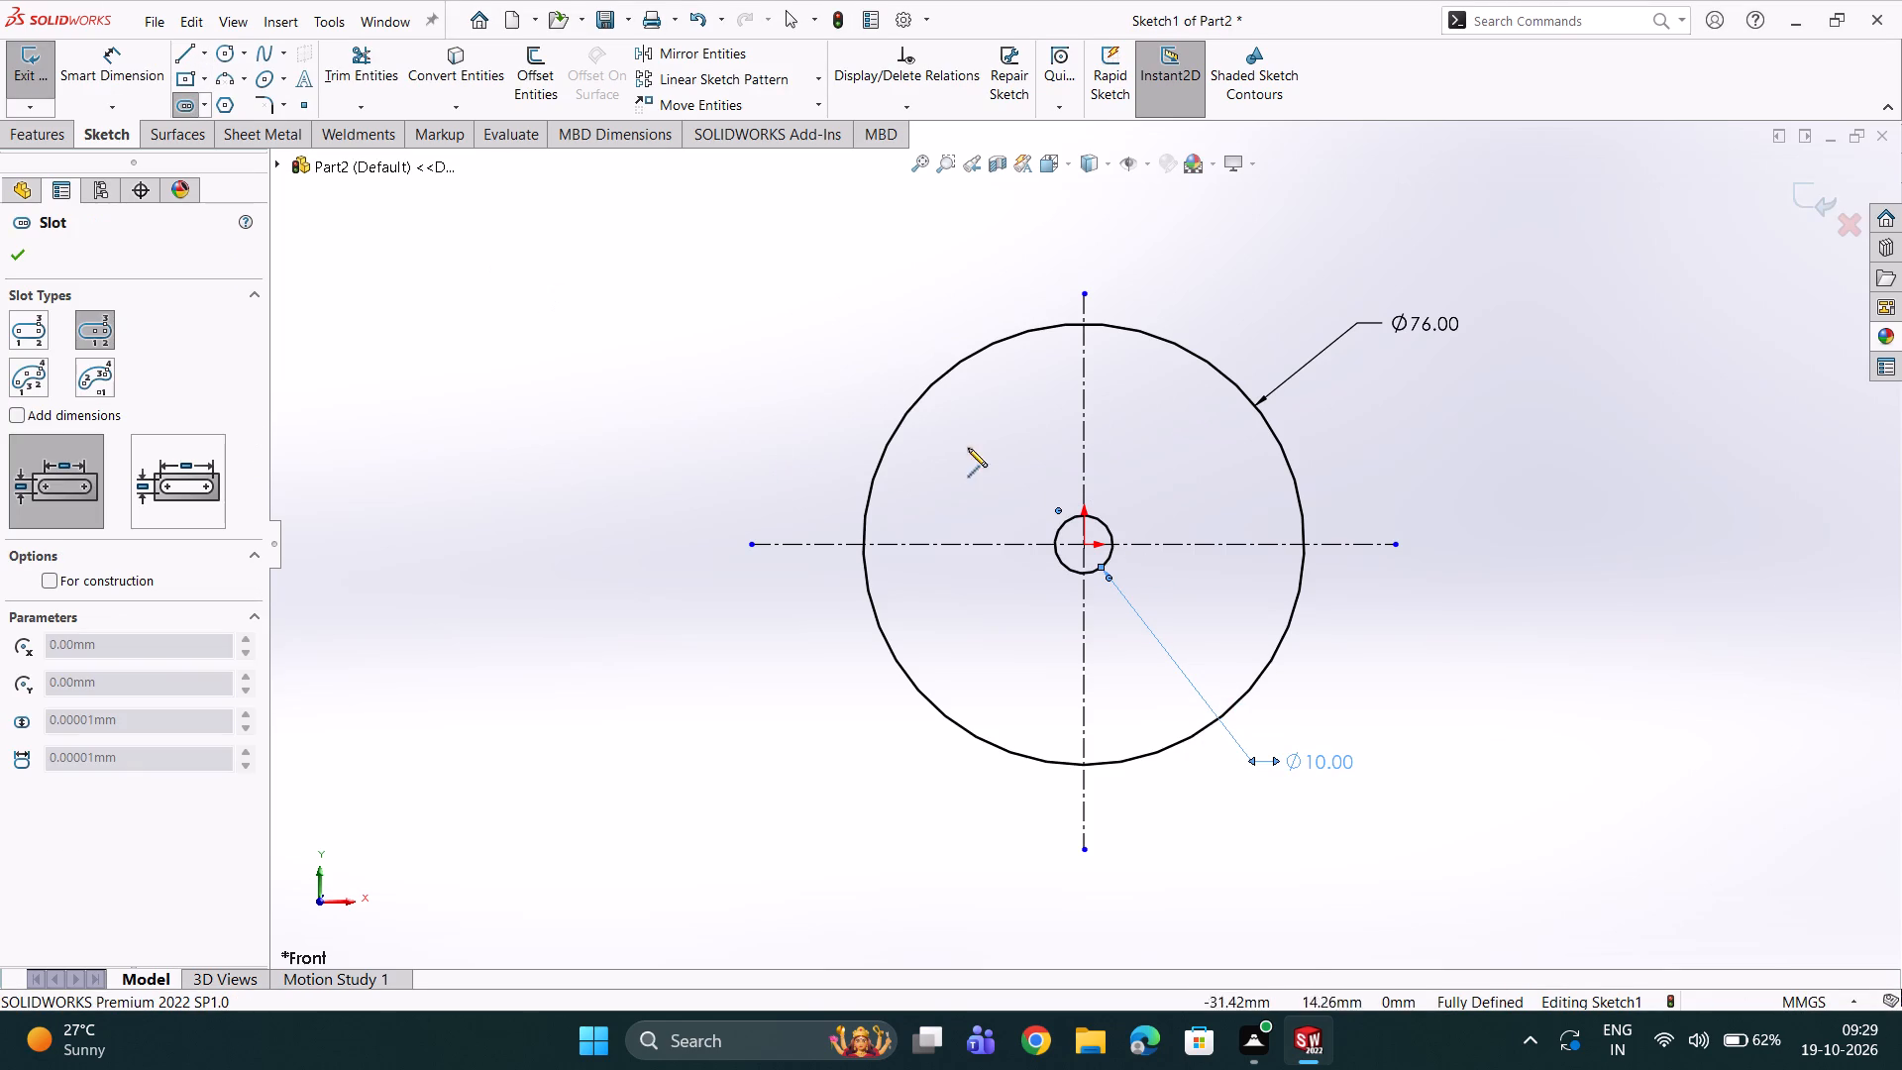
{"action": "left_click", "coordinate": [1083, 457]}
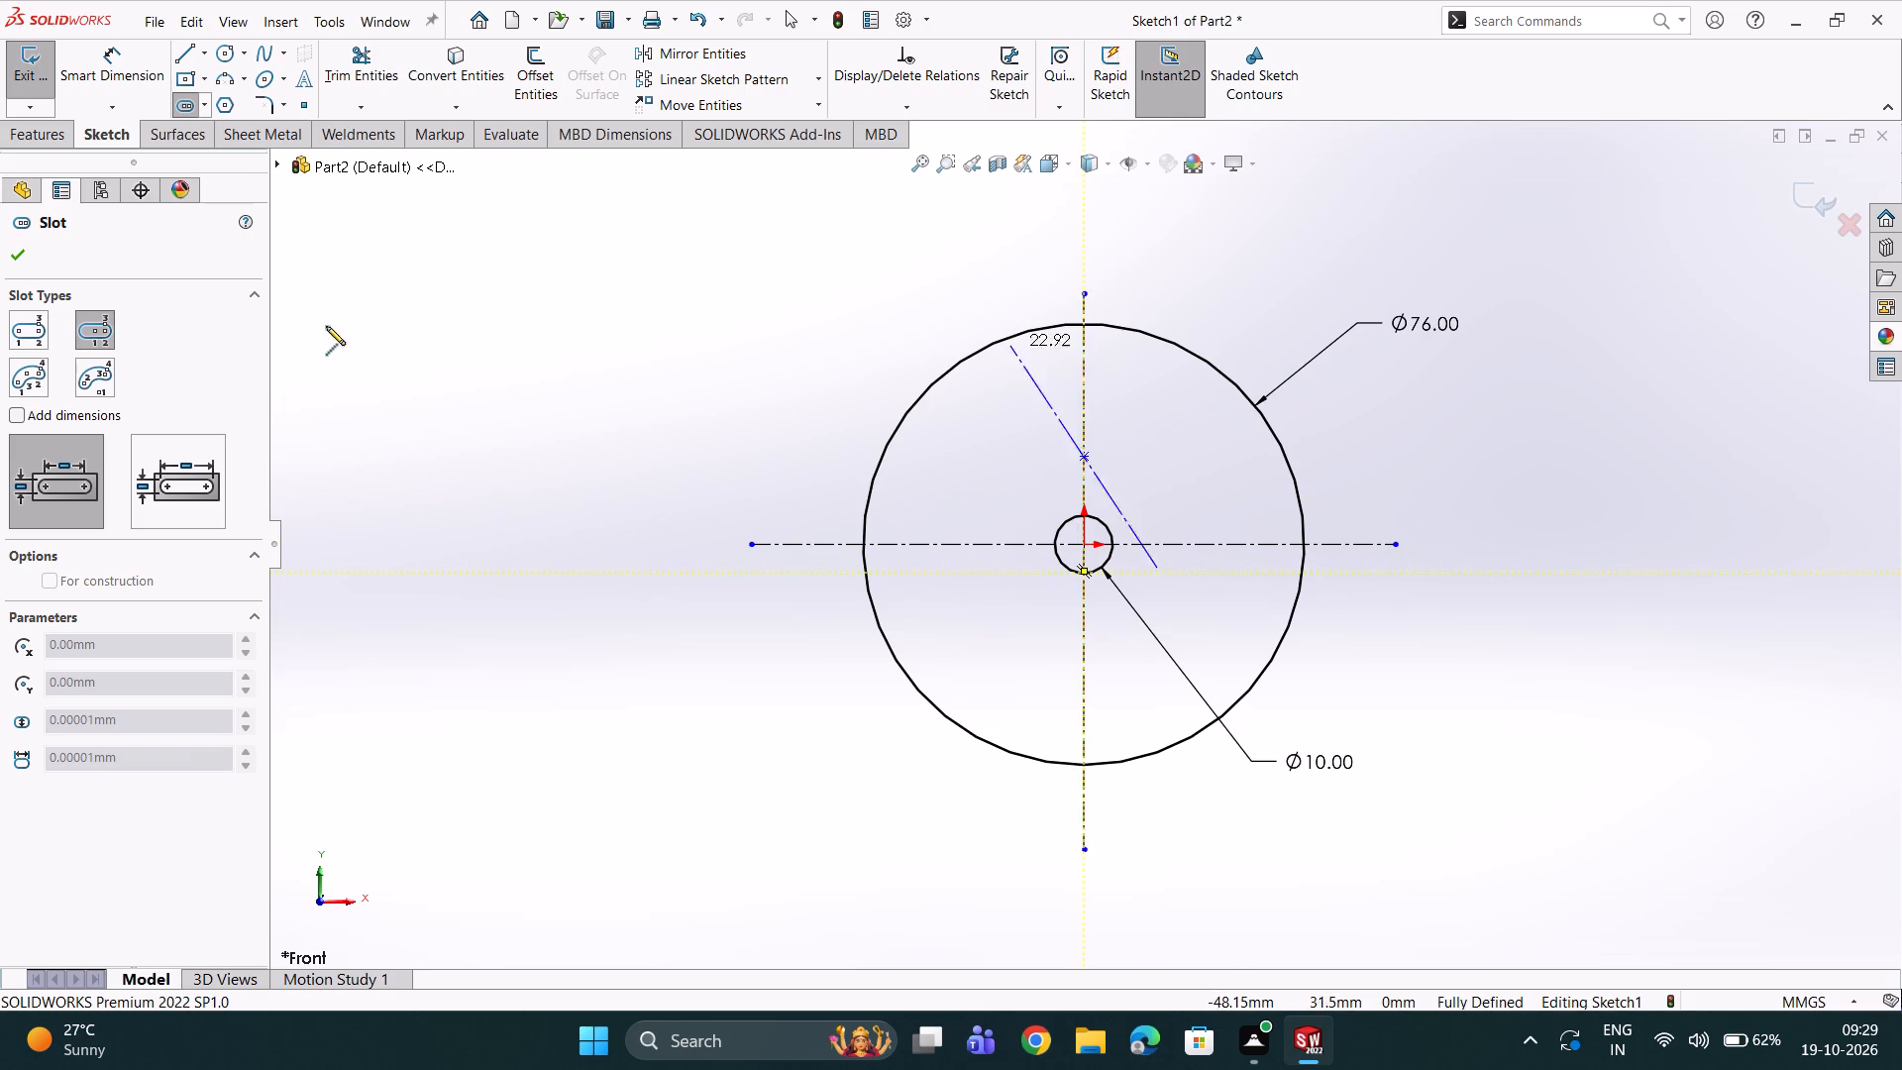
{"action": "left_click", "coordinate": [18, 328]}
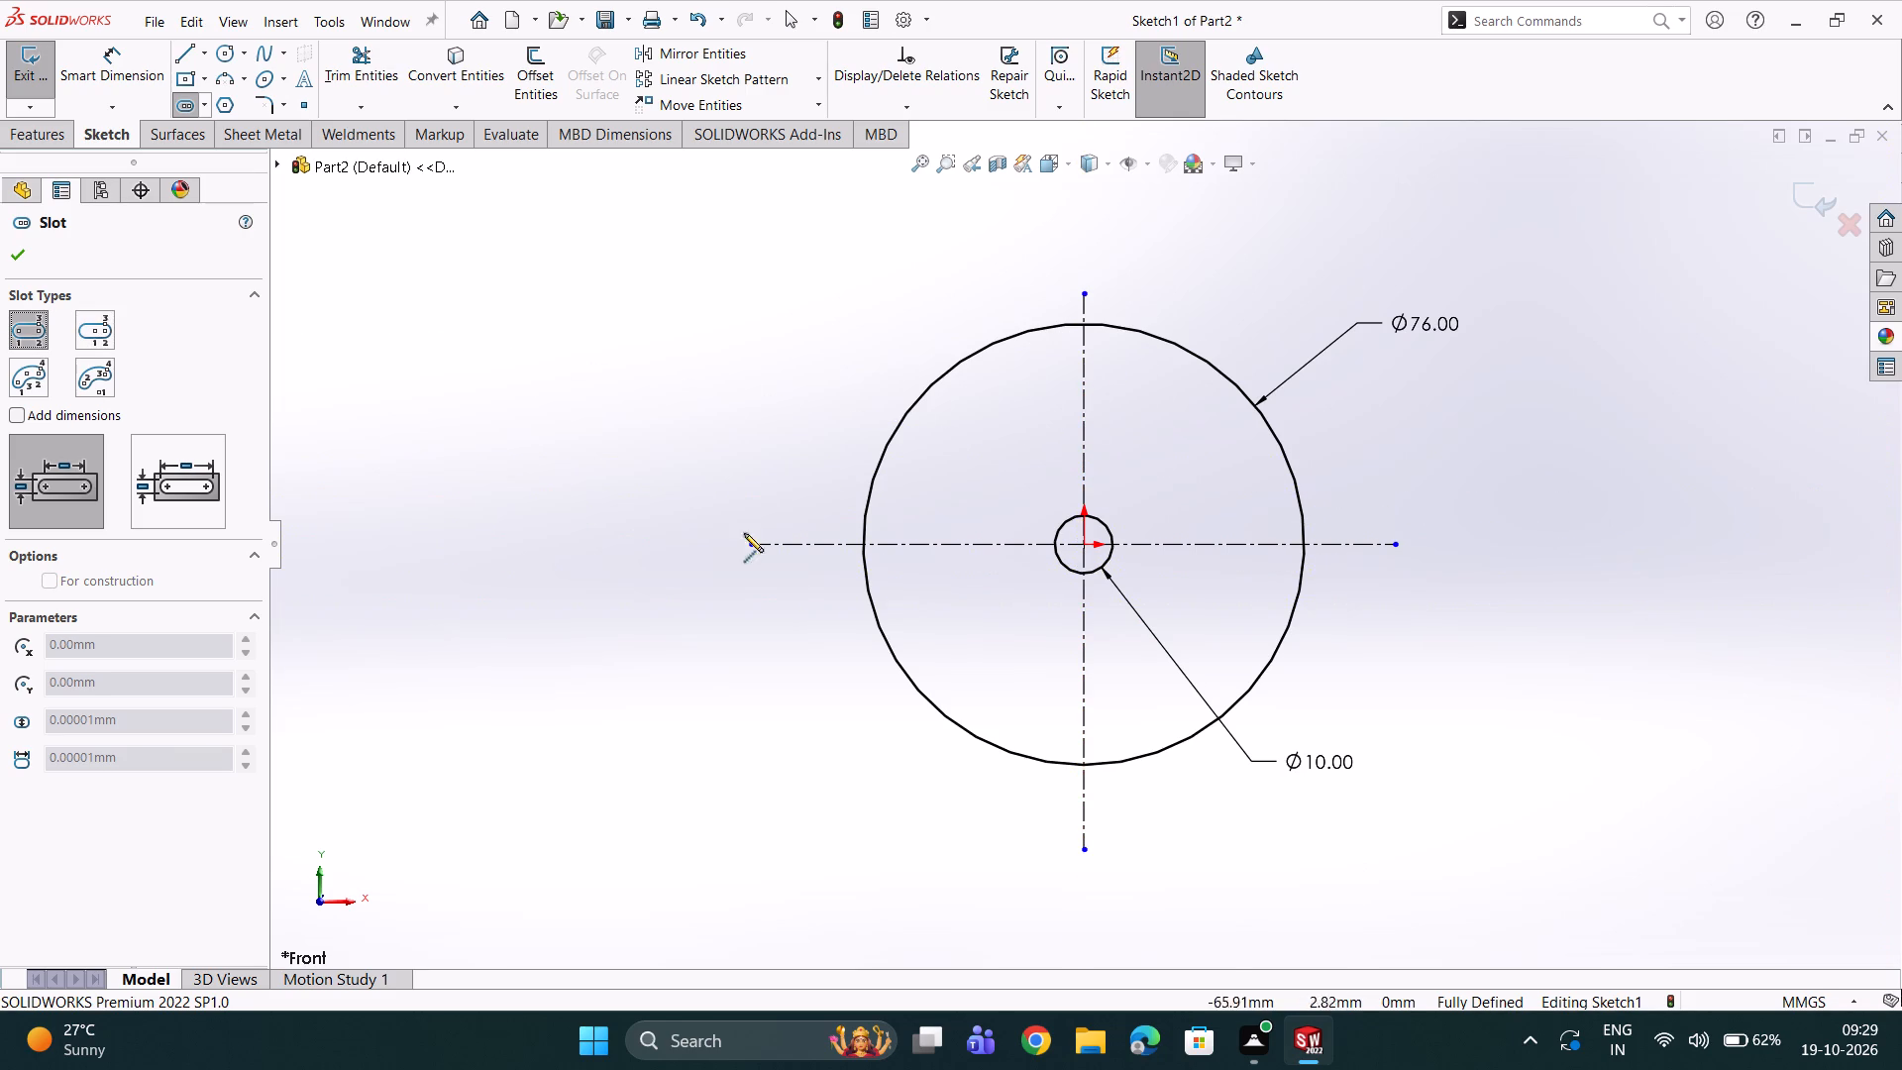
{"action": "left_click", "coordinate": [1082, 482]}
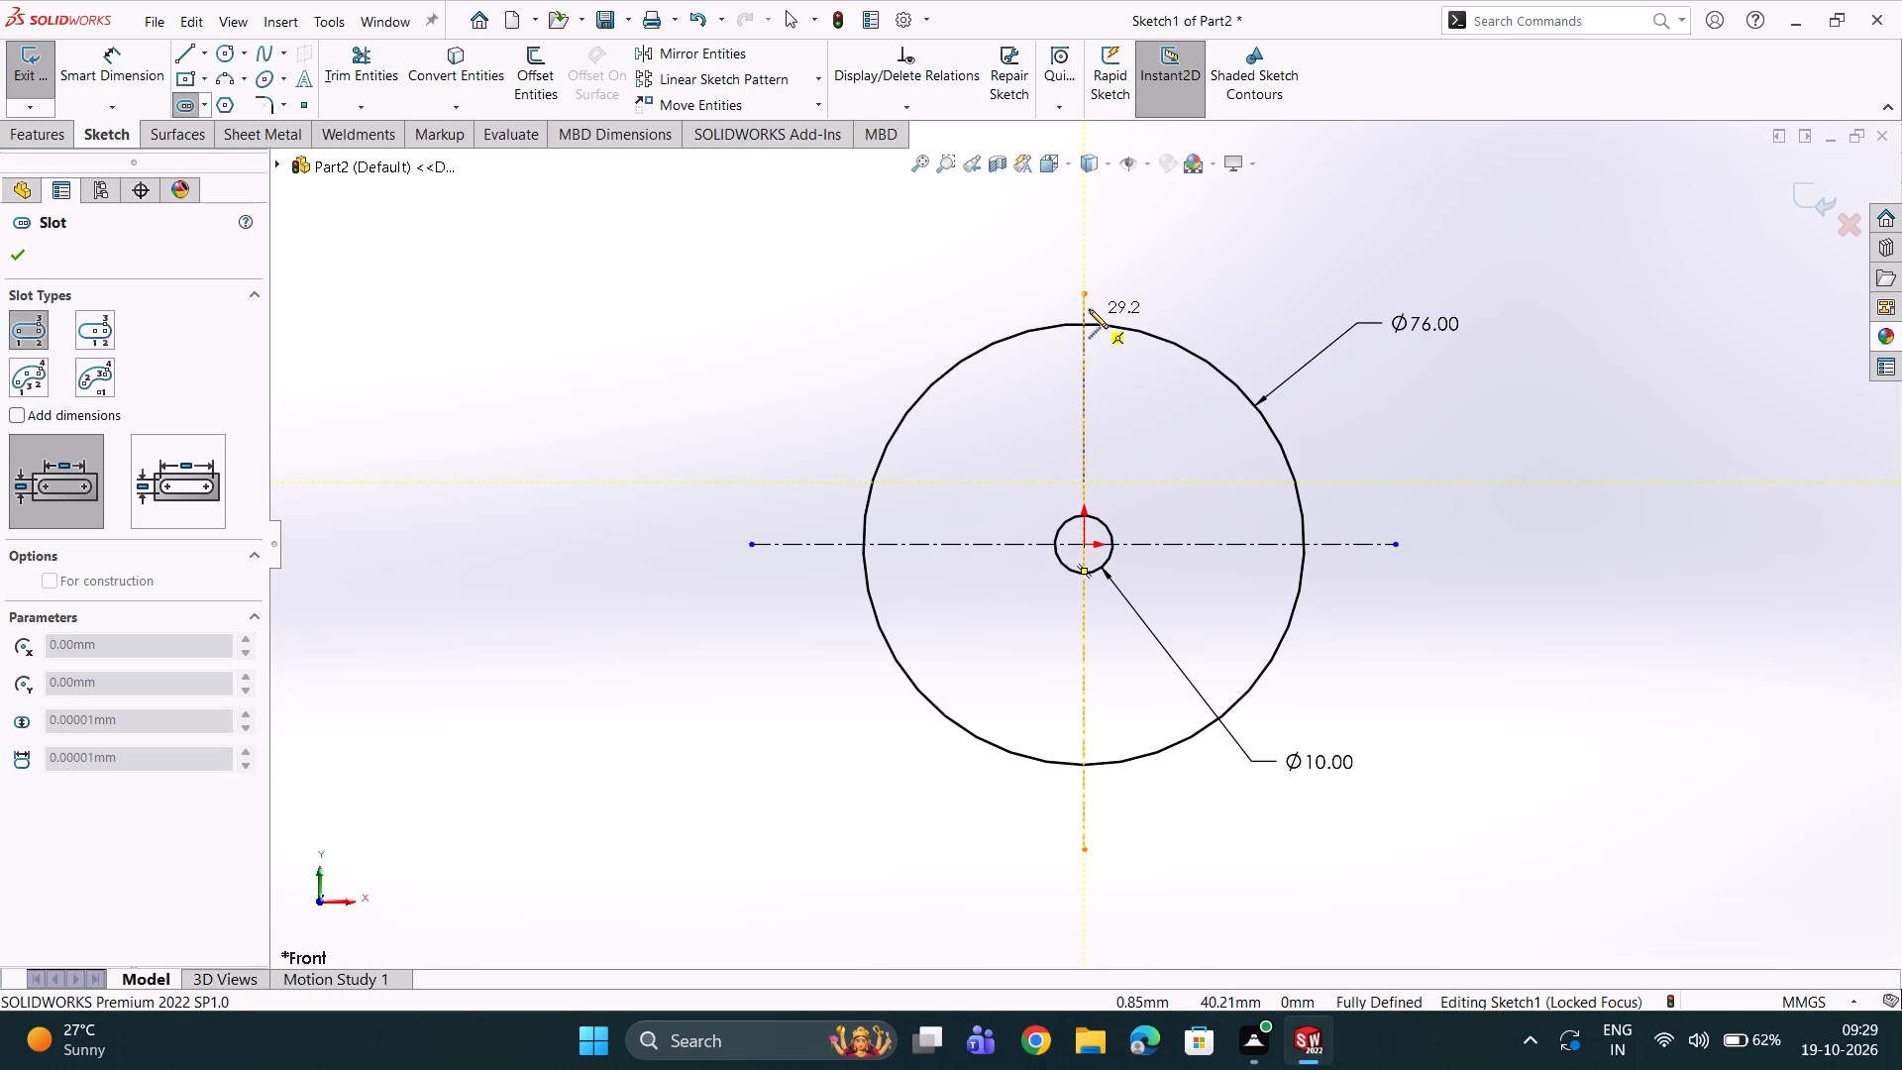
{"action": "left_click", "coordinate": [1085, 215]}
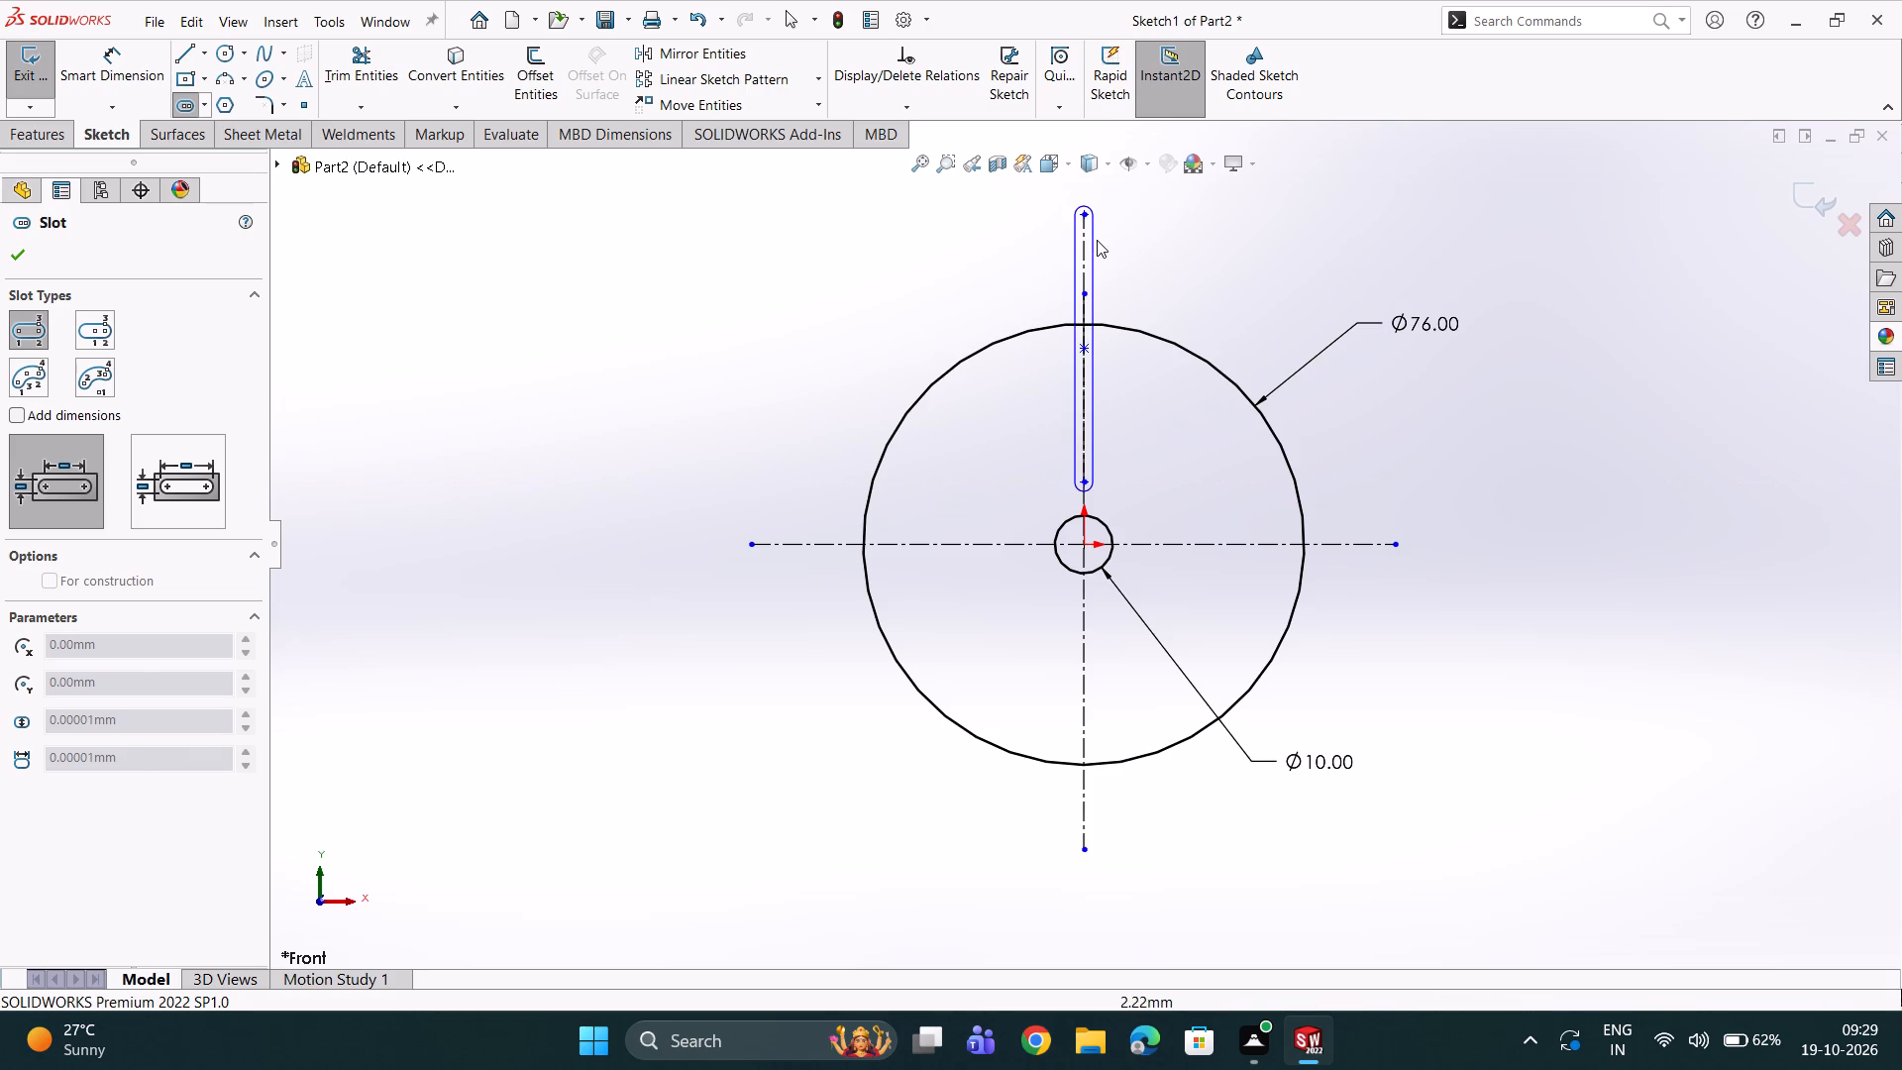
{"action": "left_click", "coordinate": [1105, 241]}
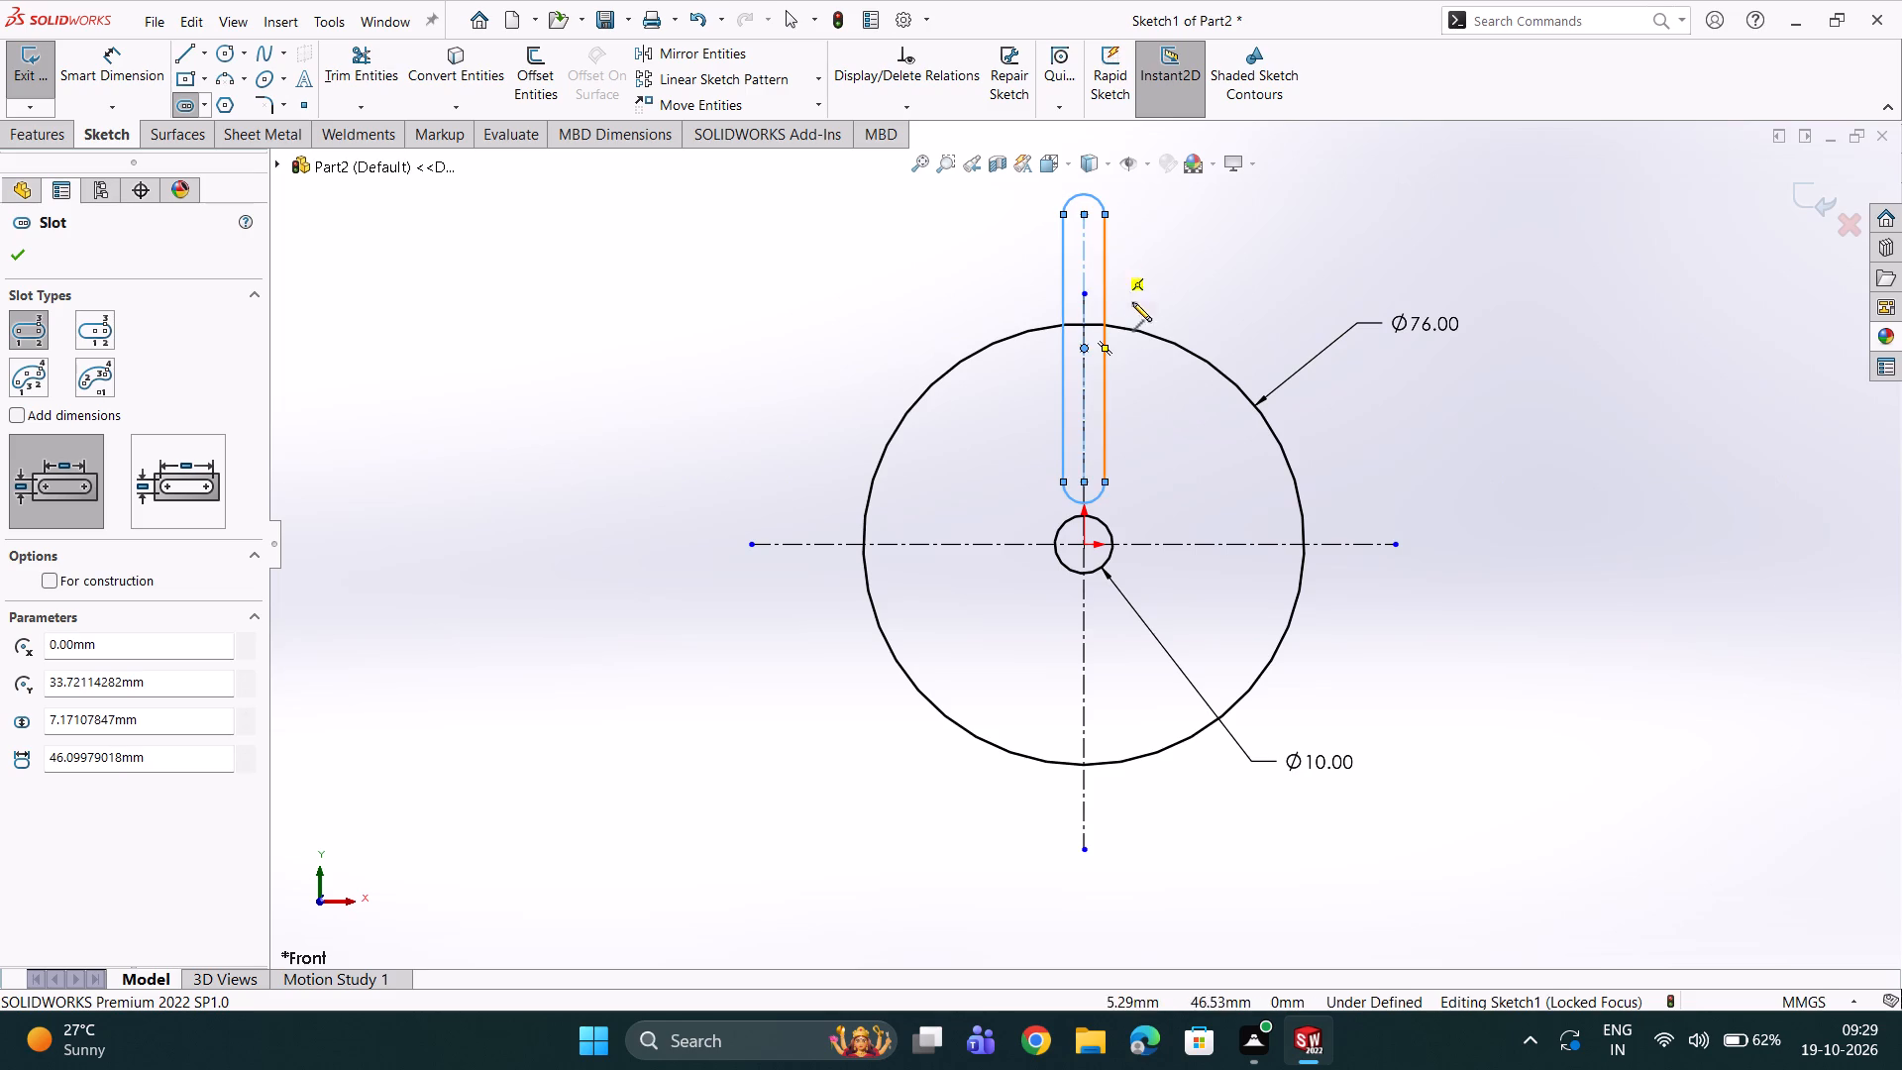
Dimension the distance from the origin to the slot's lower arc centre as 15 mm.
{"action": "scroll", "coordinate": [936, 576], "scroll_direction": "down", "scroll_amount": 2}
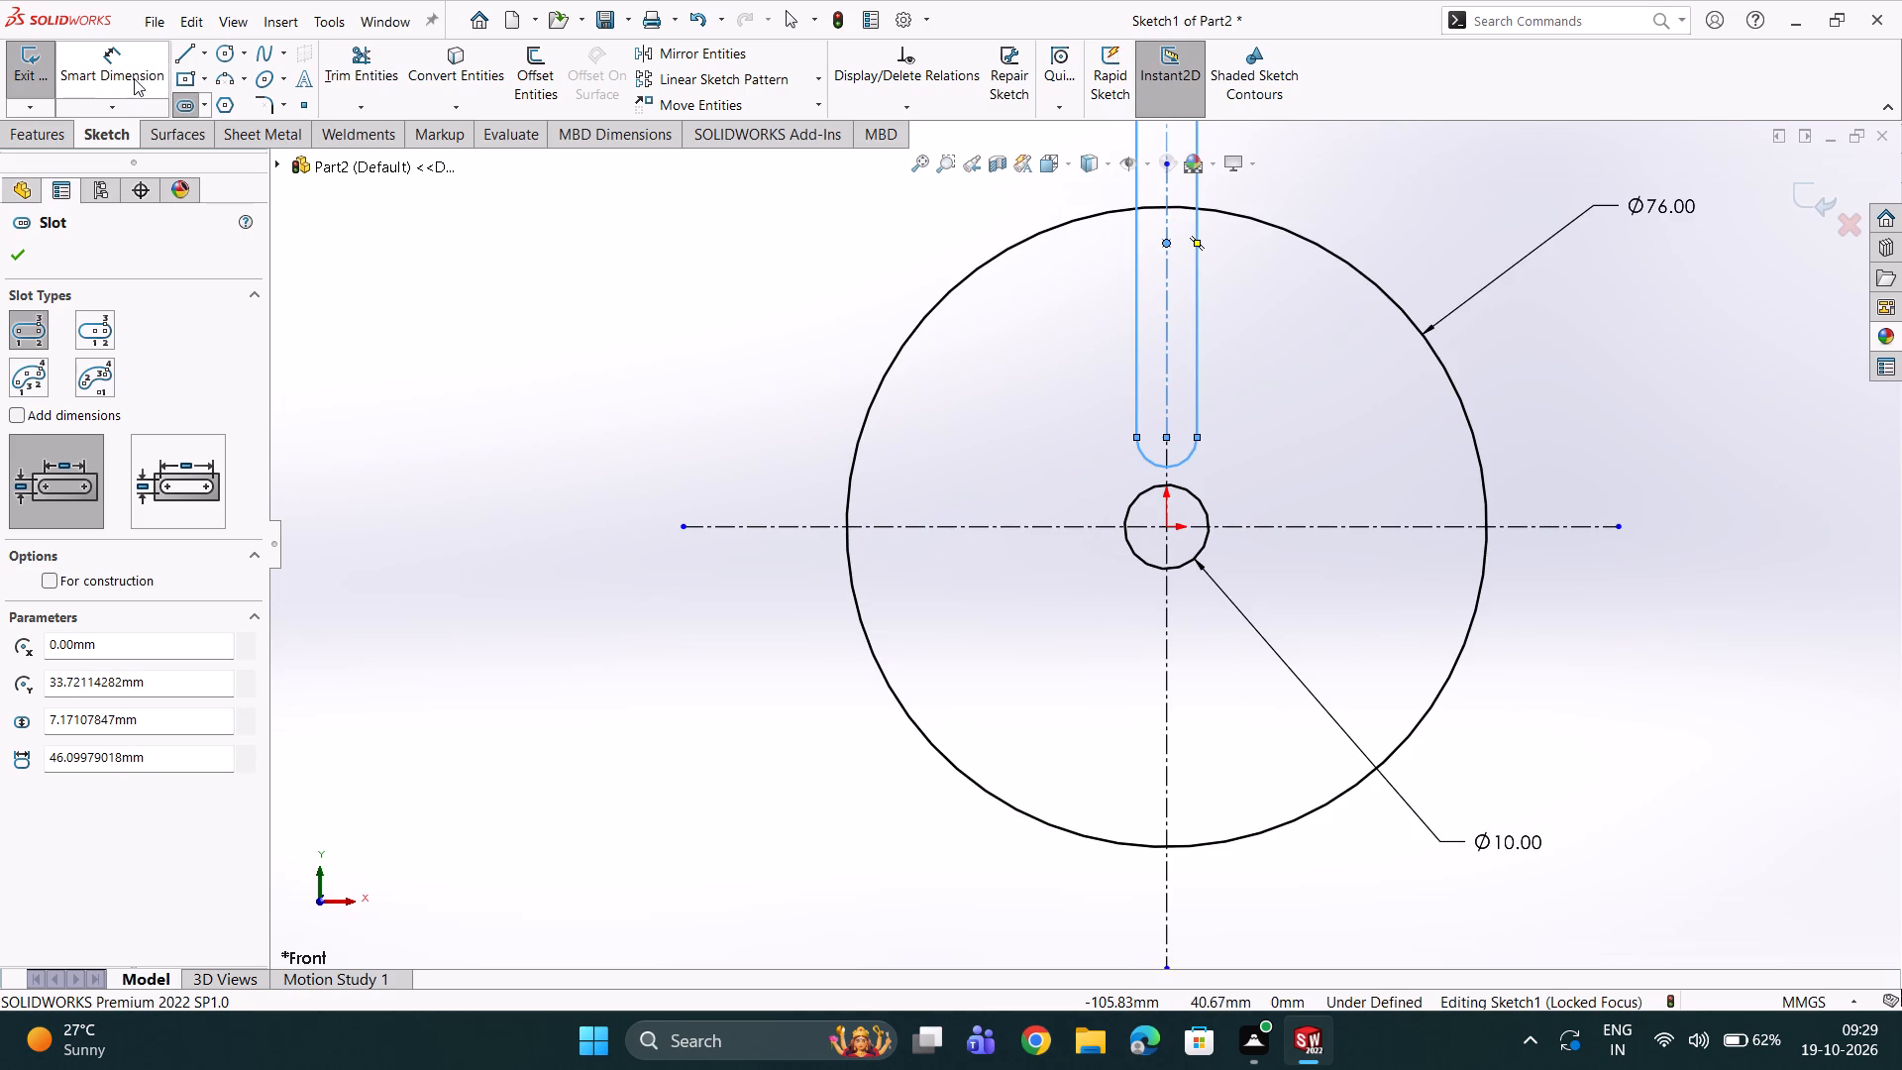
{"action": "left_click", "coordinate": [134, 78]}
{"action": "scroll", "coordinate": [1182, 439], "scroll_direction": "down", "scroll_amount": 2}
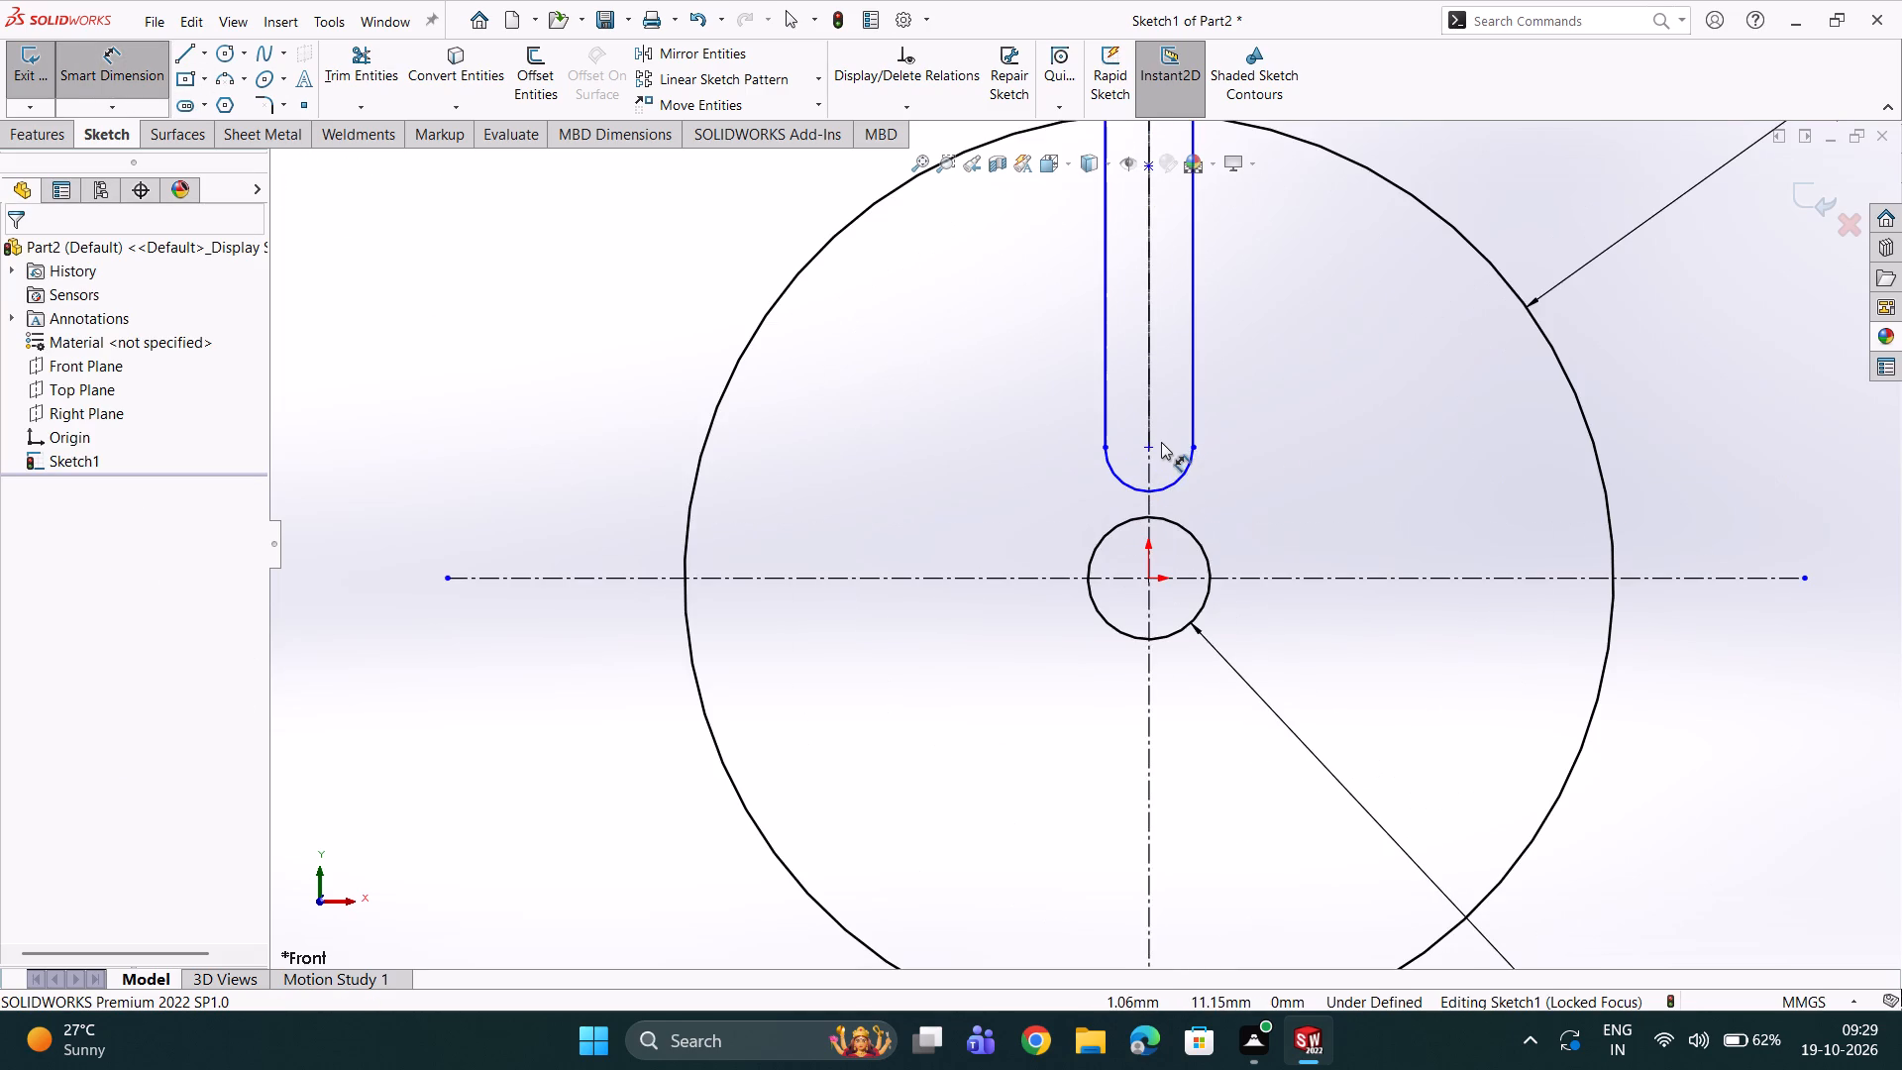
{"action": "left_click", "coordinate": [1154, 445]}
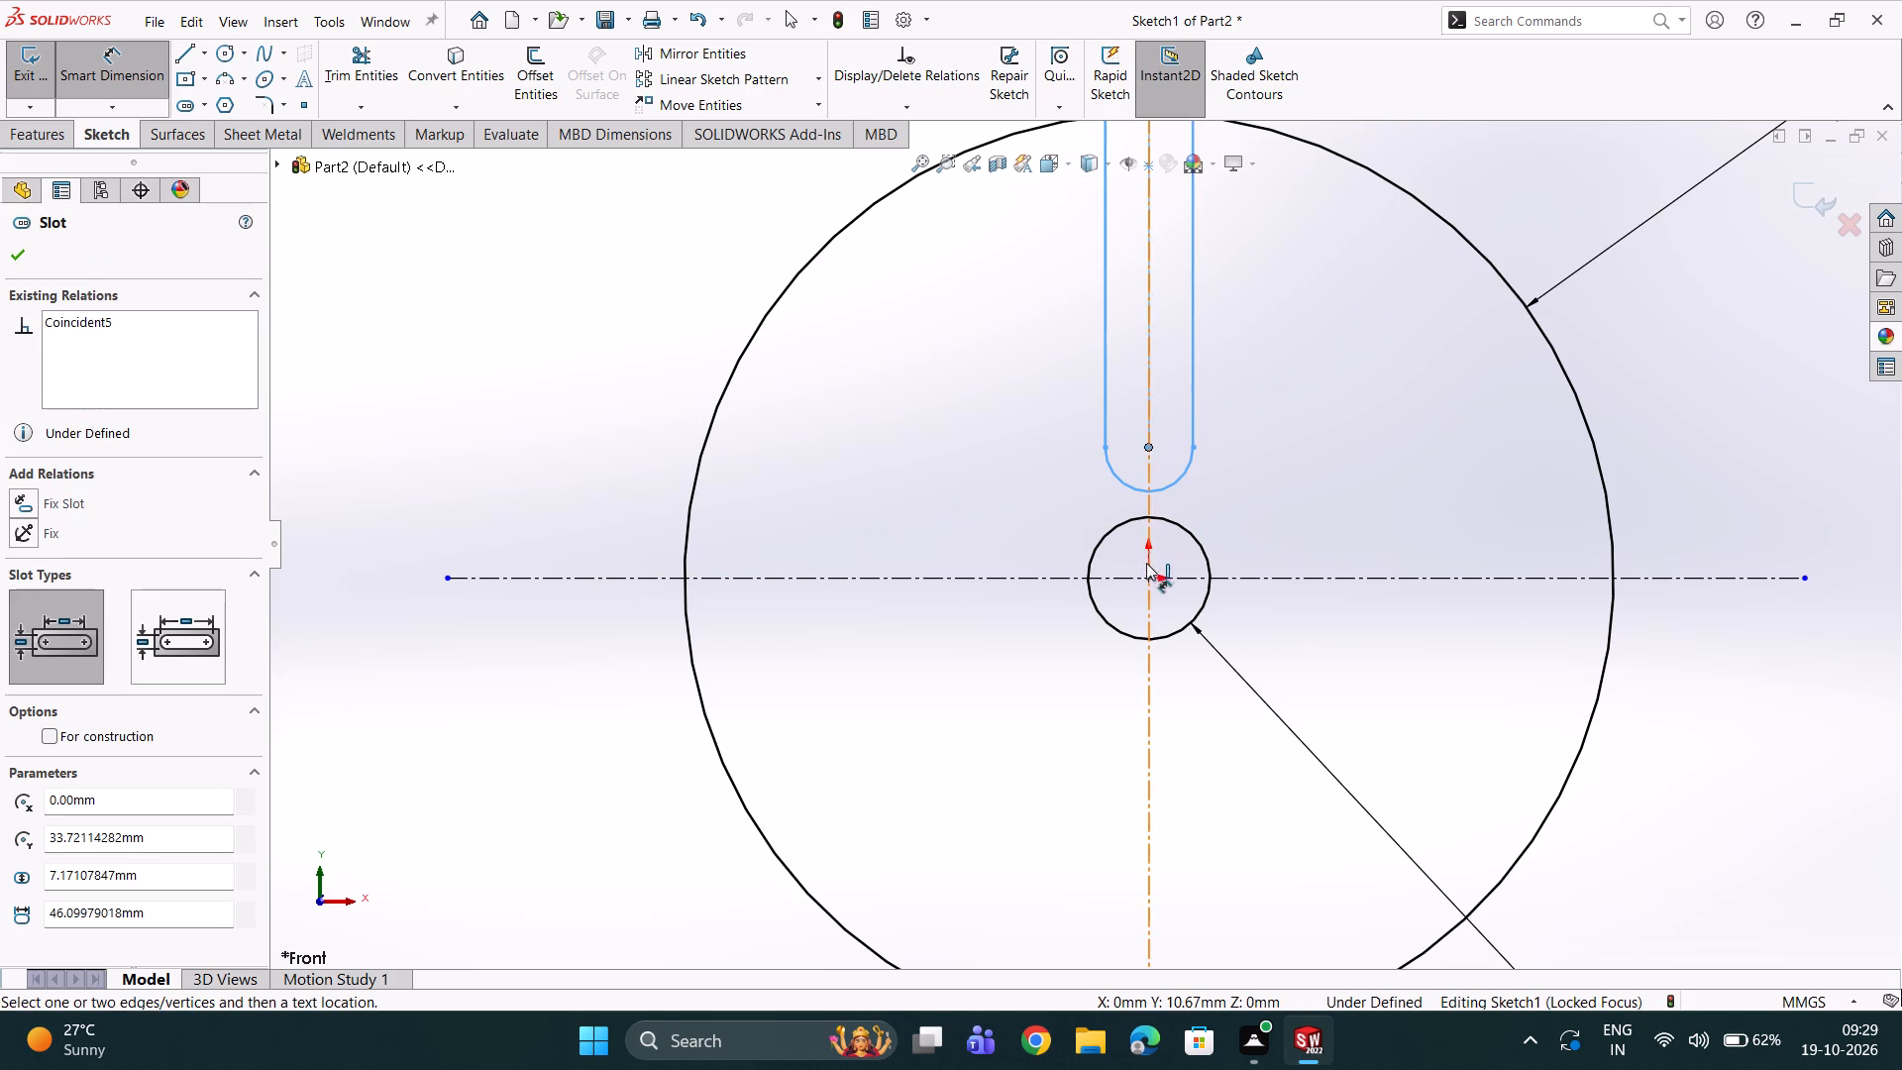
{"action": "left_click", "coordinate": [1145, 580]}
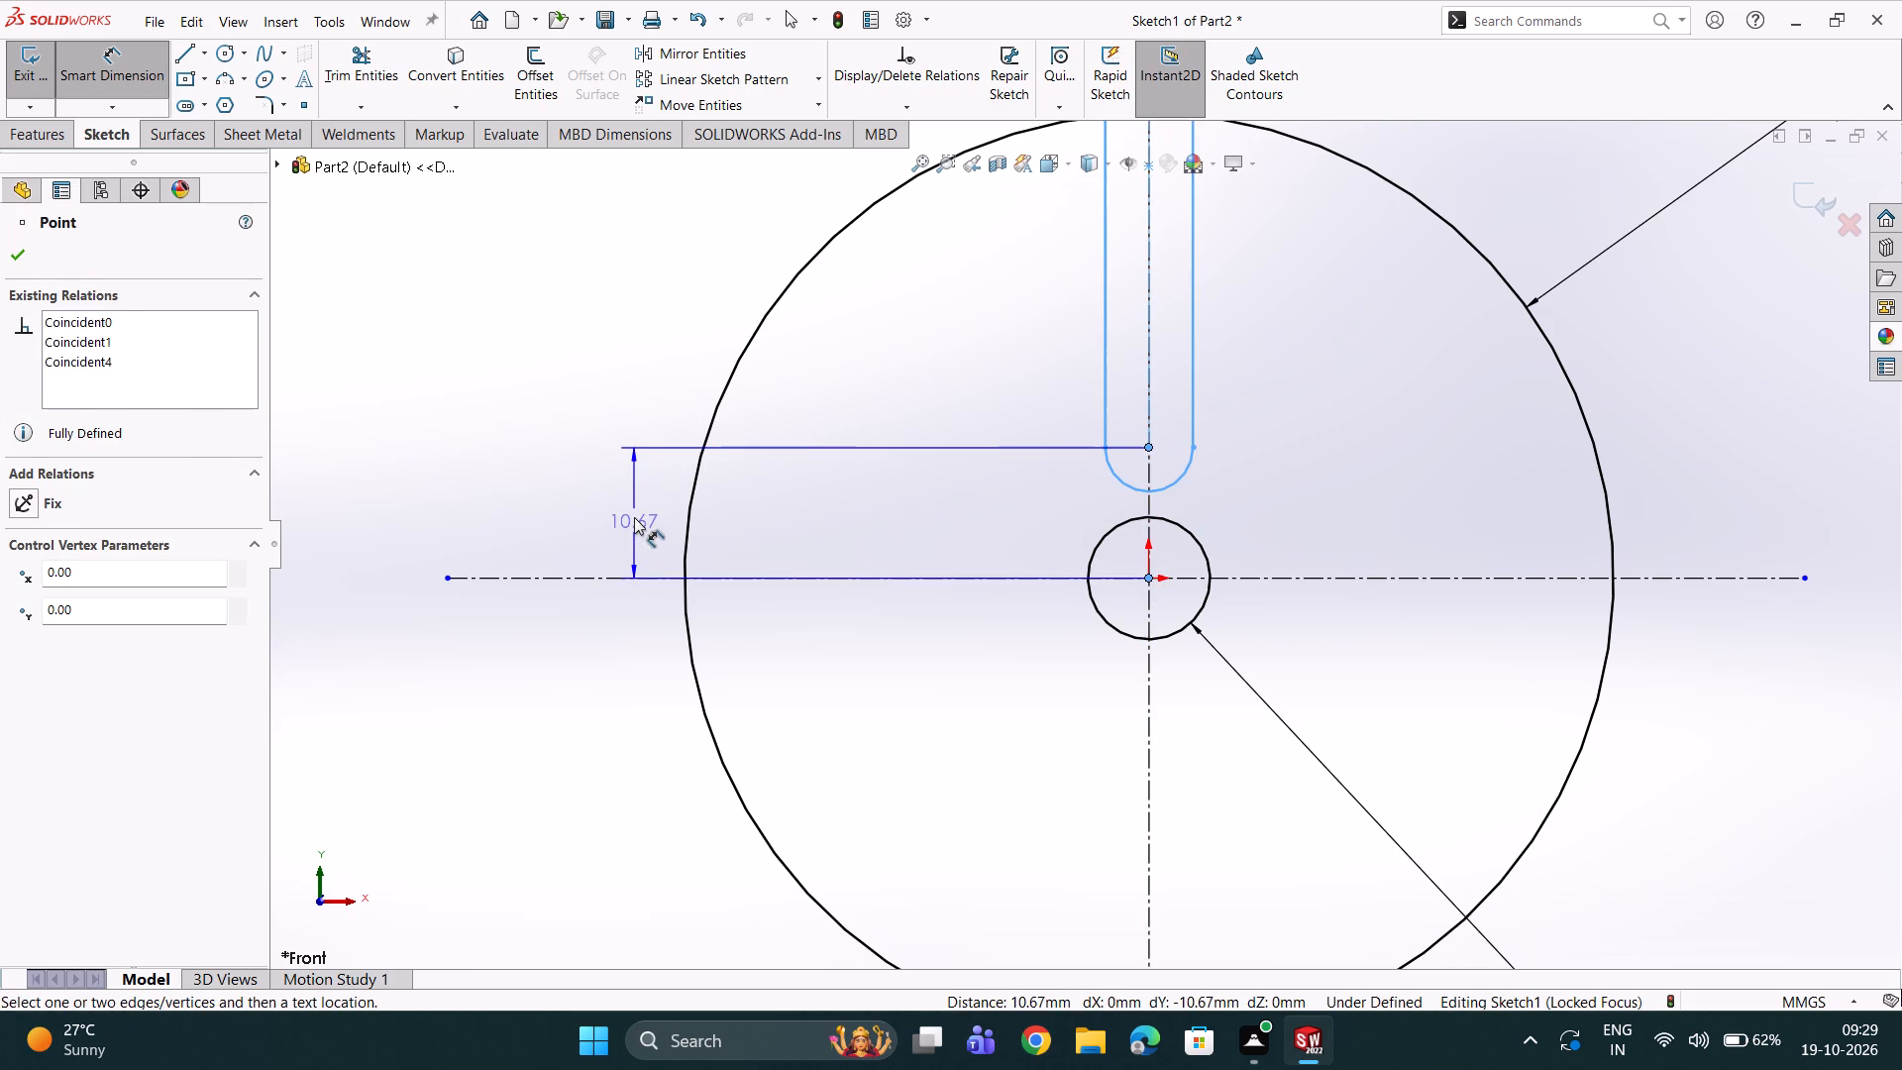
{"action": "left_click", "coordinate": [634, 517]}
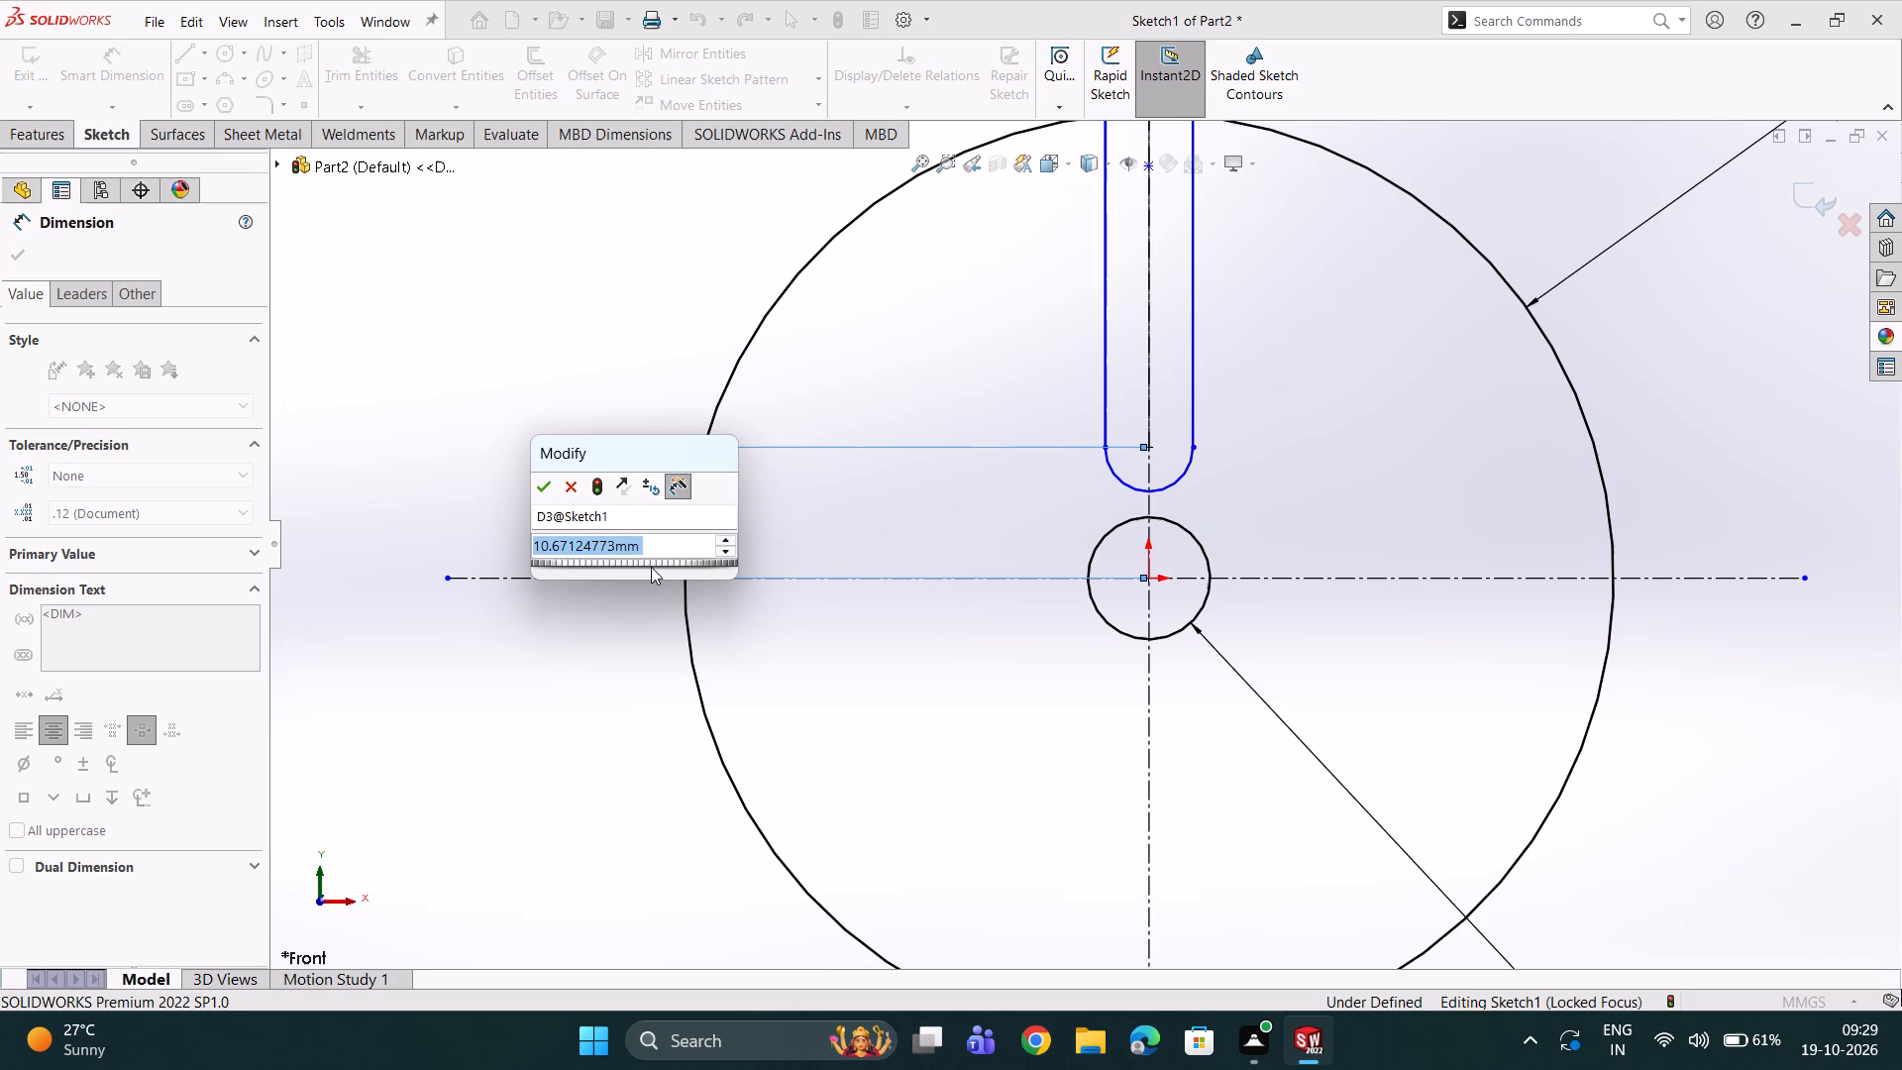
{"action": "type", "text": "15"}
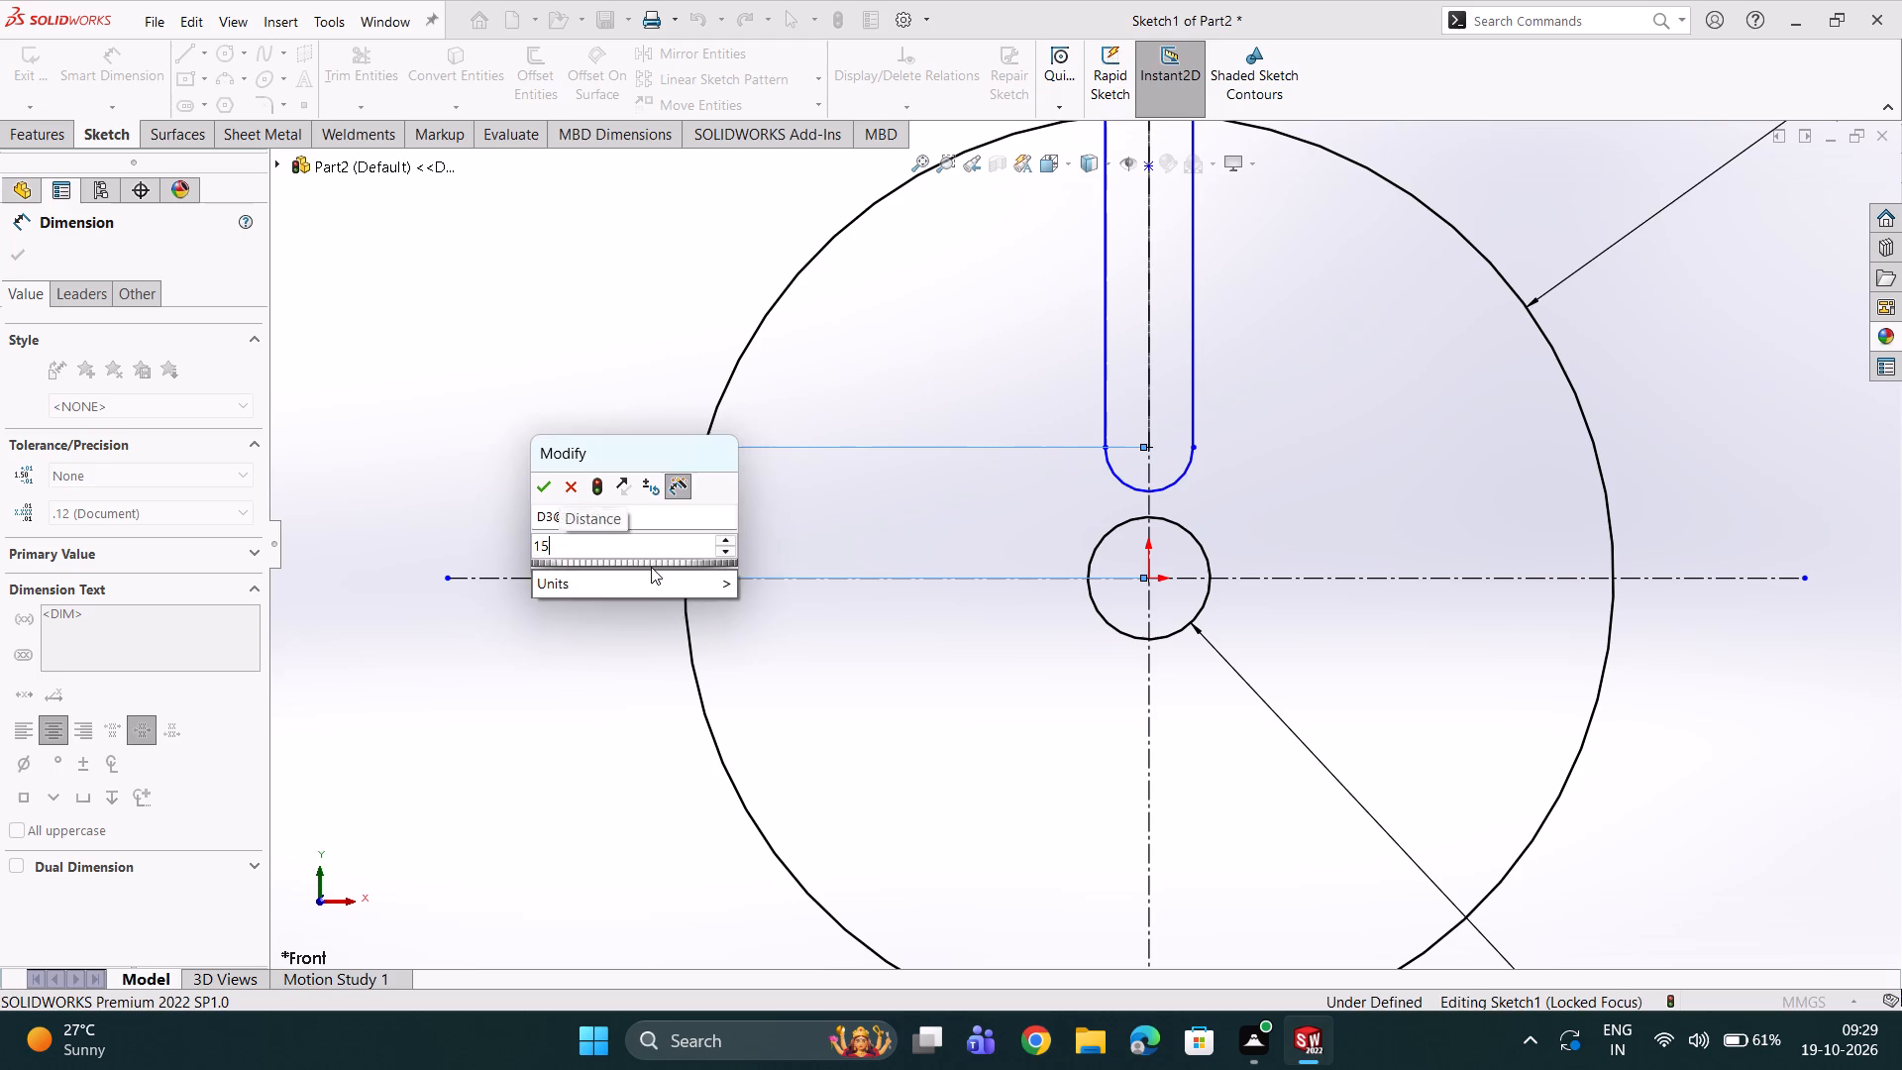
{"action": "key", "text": "Return"}
Dimension the slot's lower end arc with a radius of 5.5 mm.
{"action": "scroll", "coordinate": [1124, 432], "scroll_direction": "down", "scroll_amount": 1}
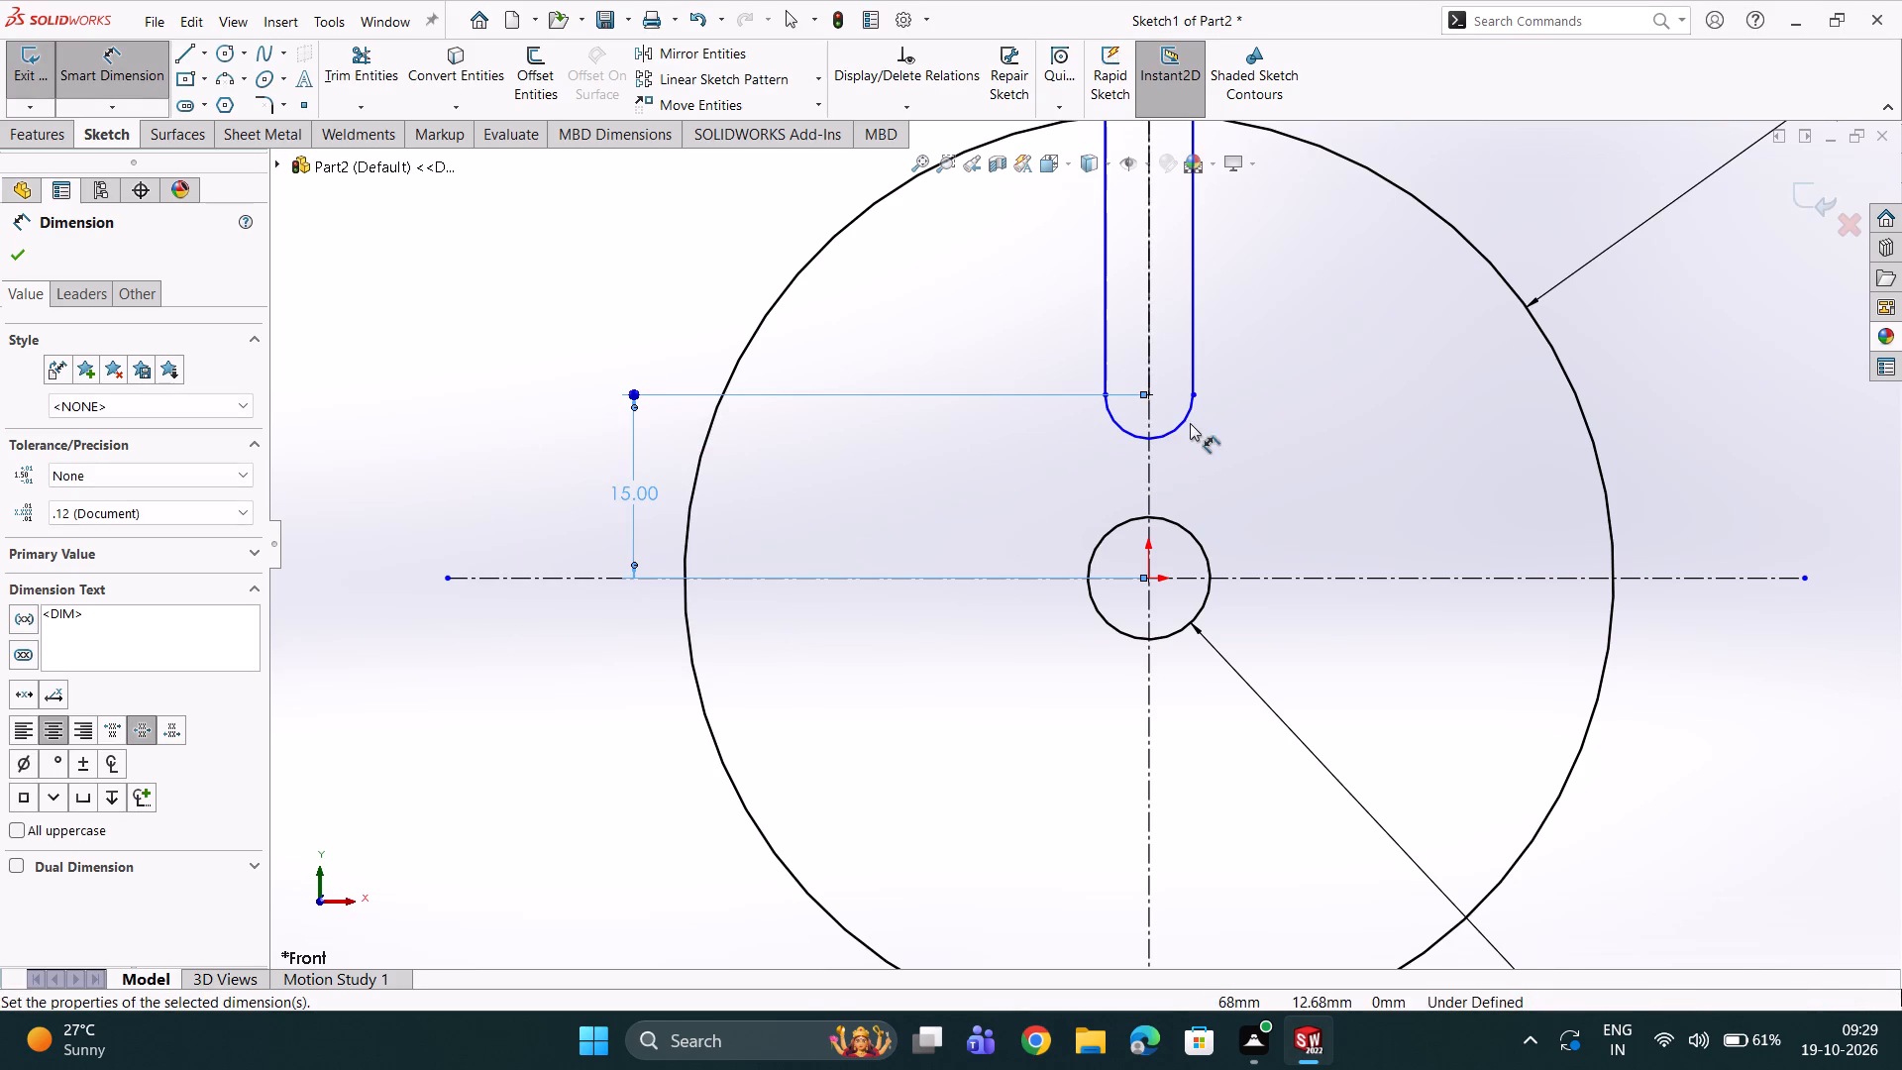
{"action": "scroll", "coordinate": [1181, 417], "scroll_direction": "down", "scroll_amount": 1}
{"action": "left_click", "coordinate": [1170, 445]}
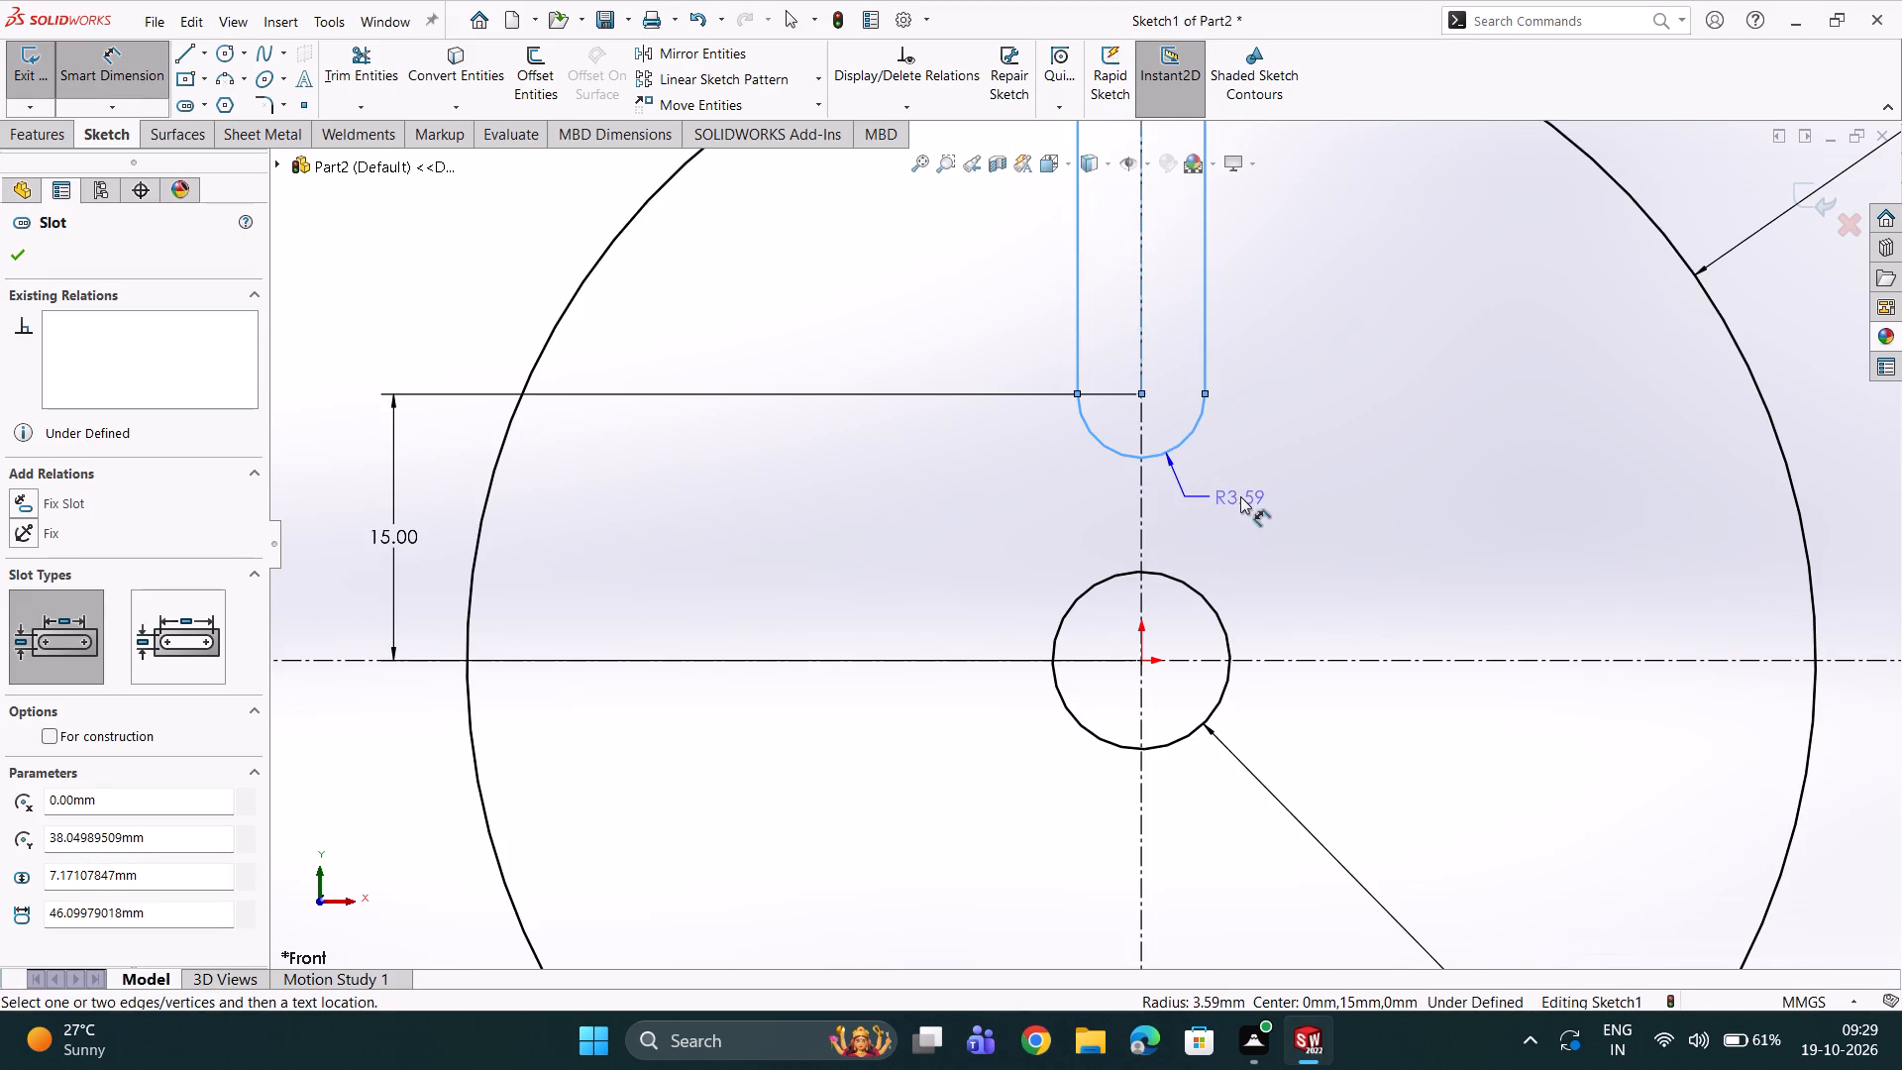
{"action": "left_click", "coordinate": [1240, 496]}
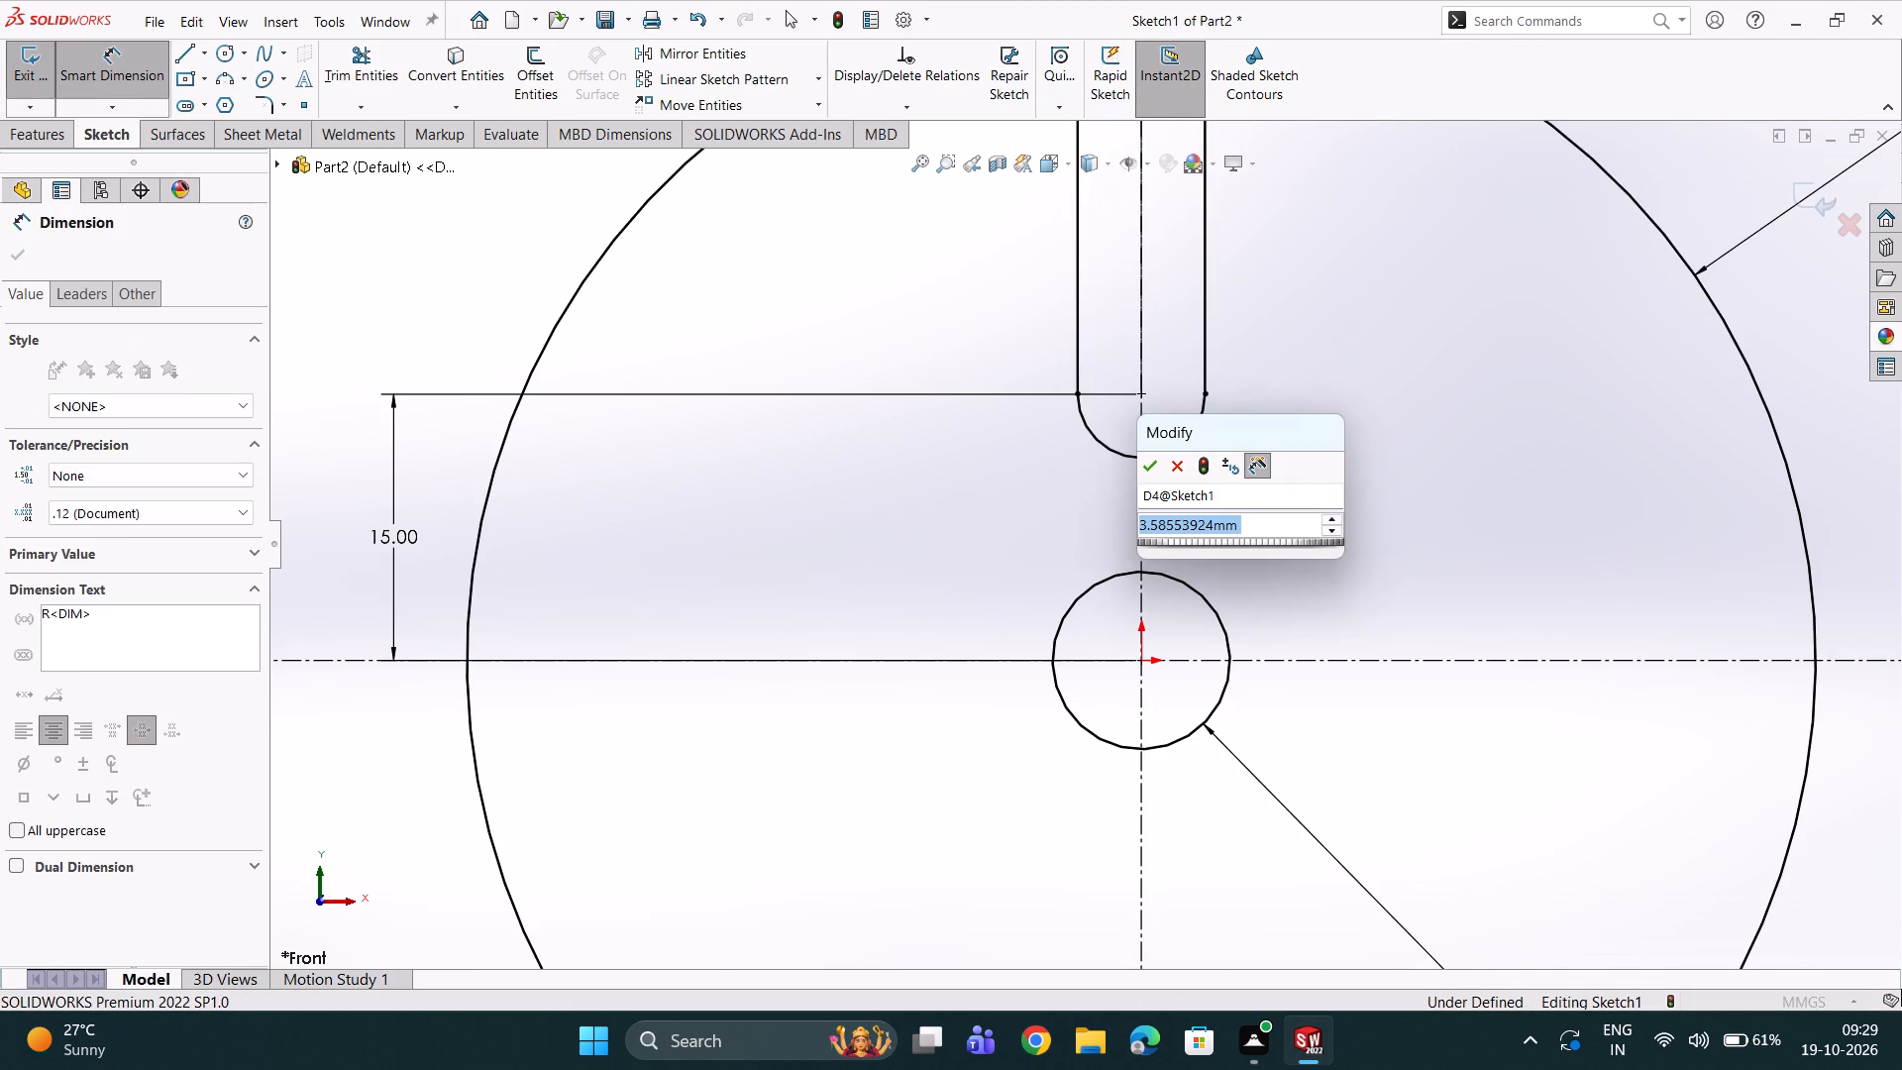
{"action": "type", "text": "5.5"}
{"action": "key", "text": "Return"}
Trim away the slot portion outside the 76 mm circle and the circle's arc across the slot, leaving an open-ended slot.
{"action": "scroll", "coordinate": [1240, 496], "scroll_direction": "up", "scroll_amount": 2}
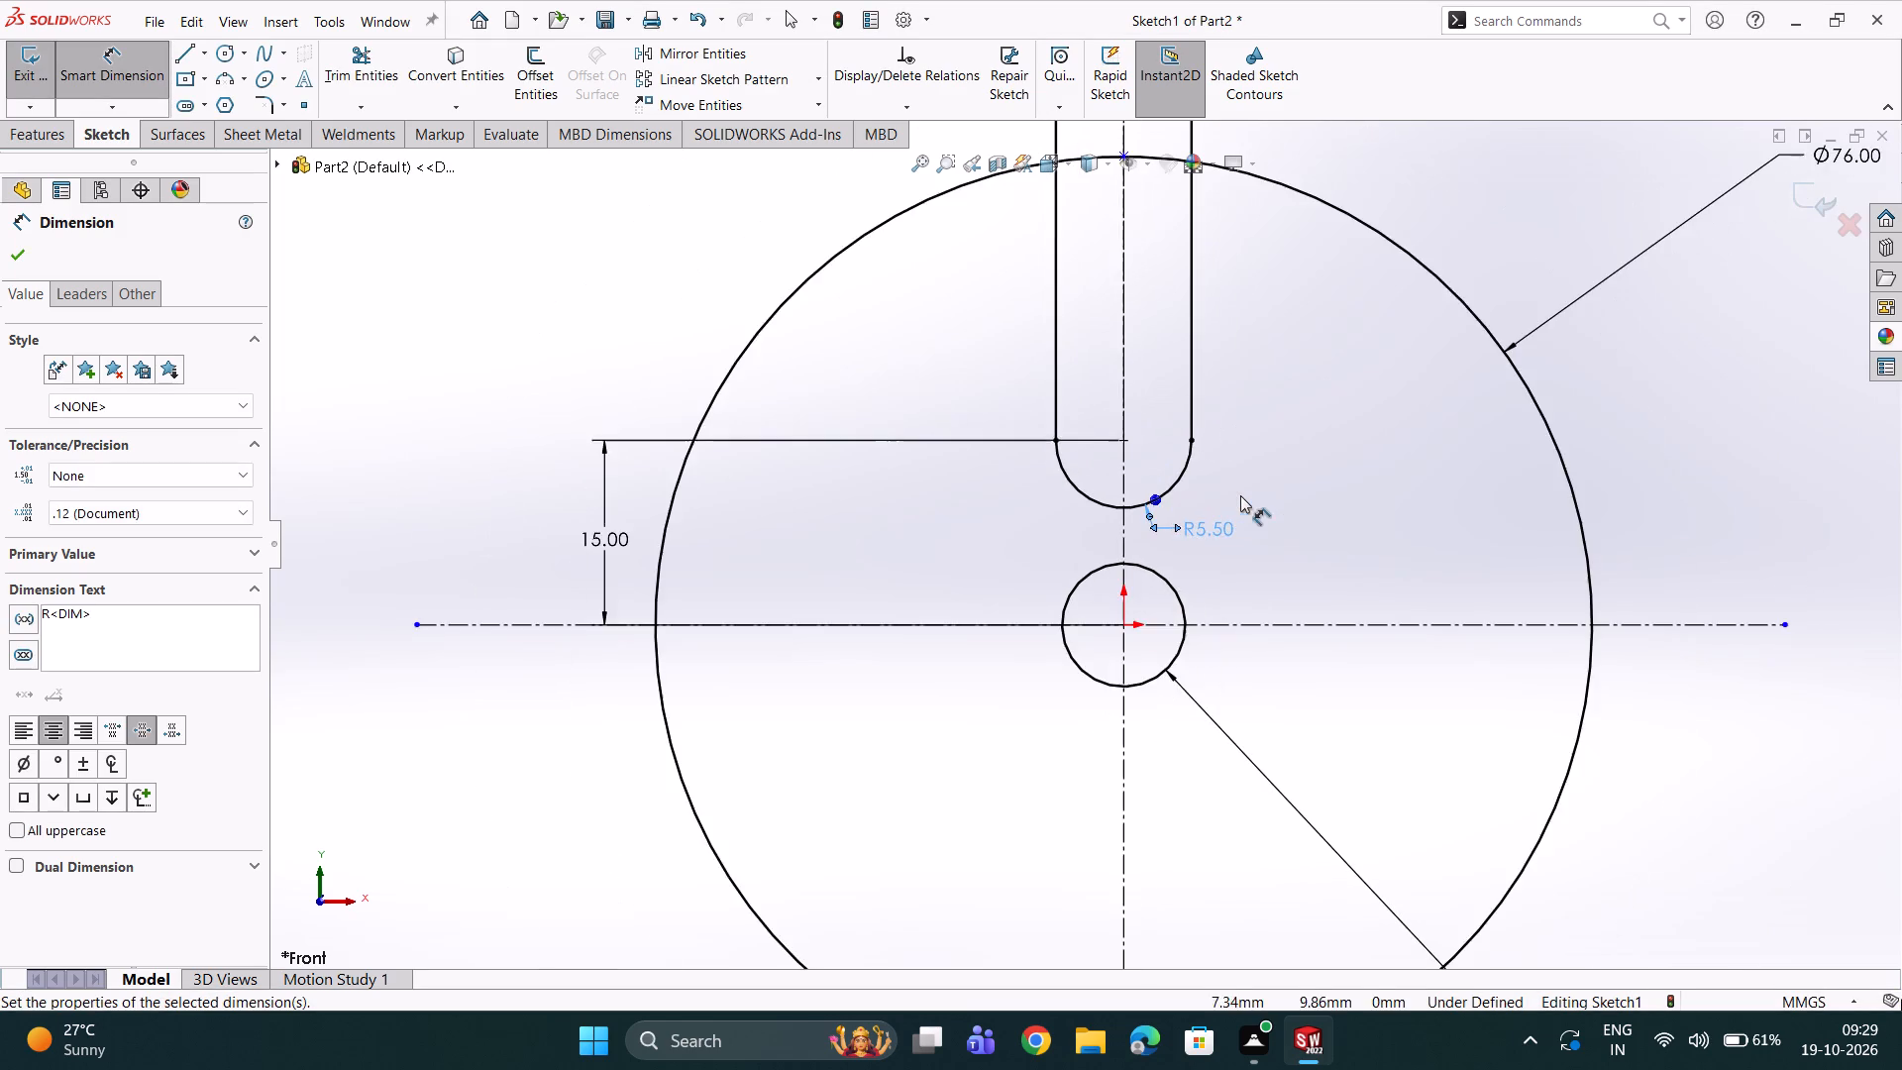
{"action": "scroll", "coordinate": [1218, 467], "scroll_direction": "up", "scroll_amount": 3}
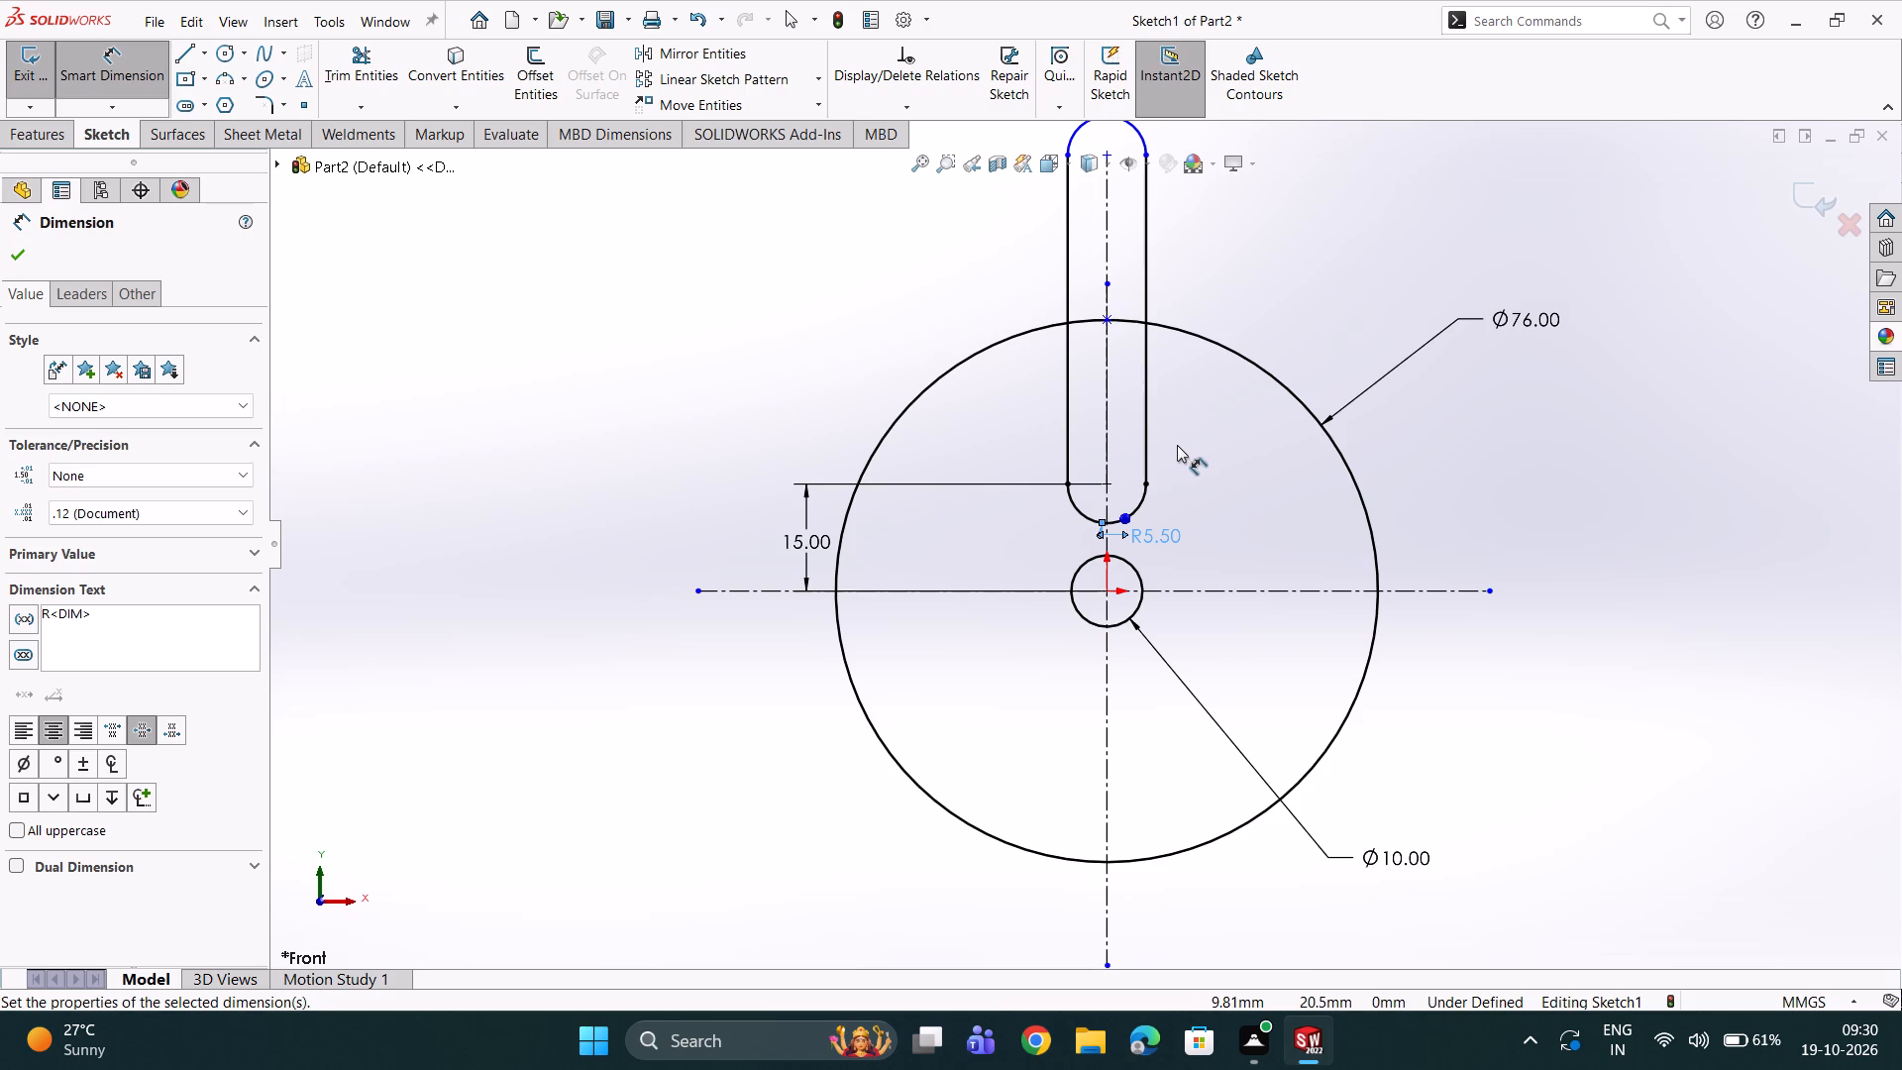
{"action": "scroll", "coordinate": [1262, 573], "scroll_direction": "up", "scroll_amount": 1}
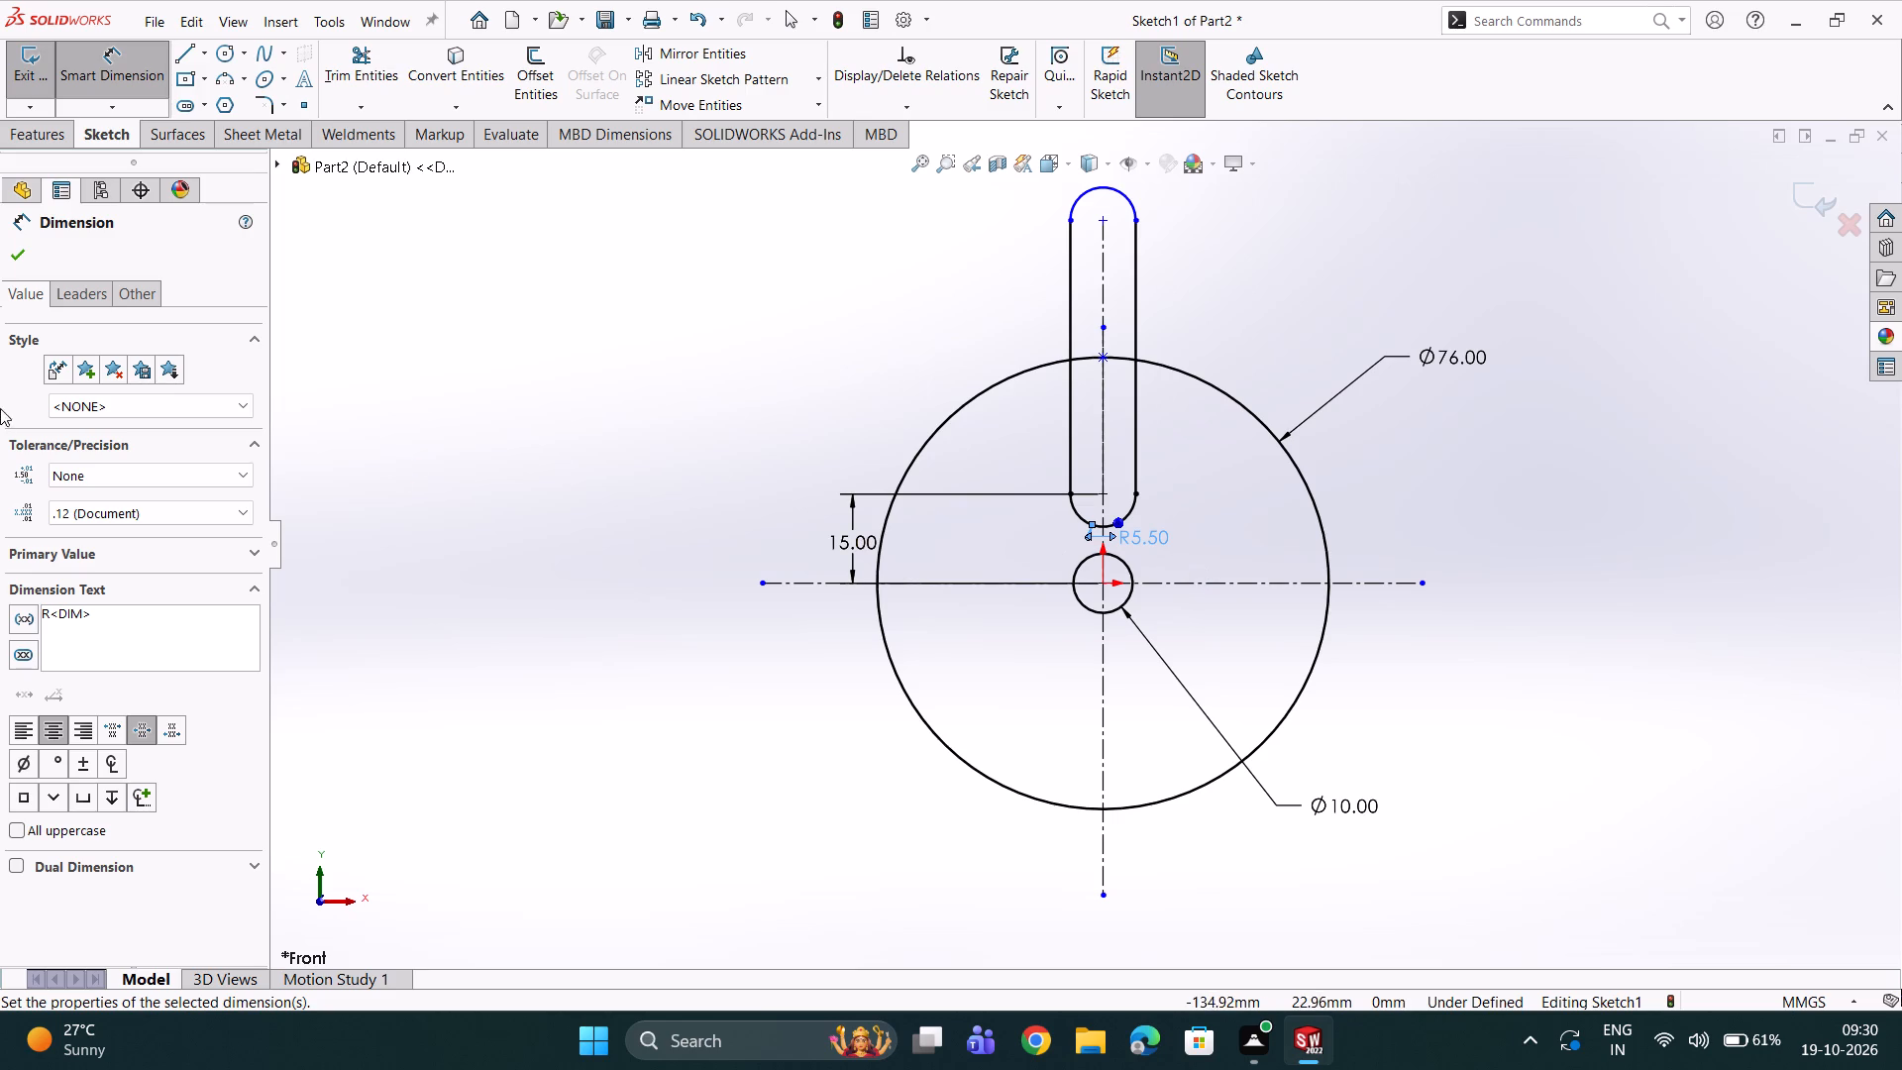
{"action": "left_click", "coordinate": [372, 74]}
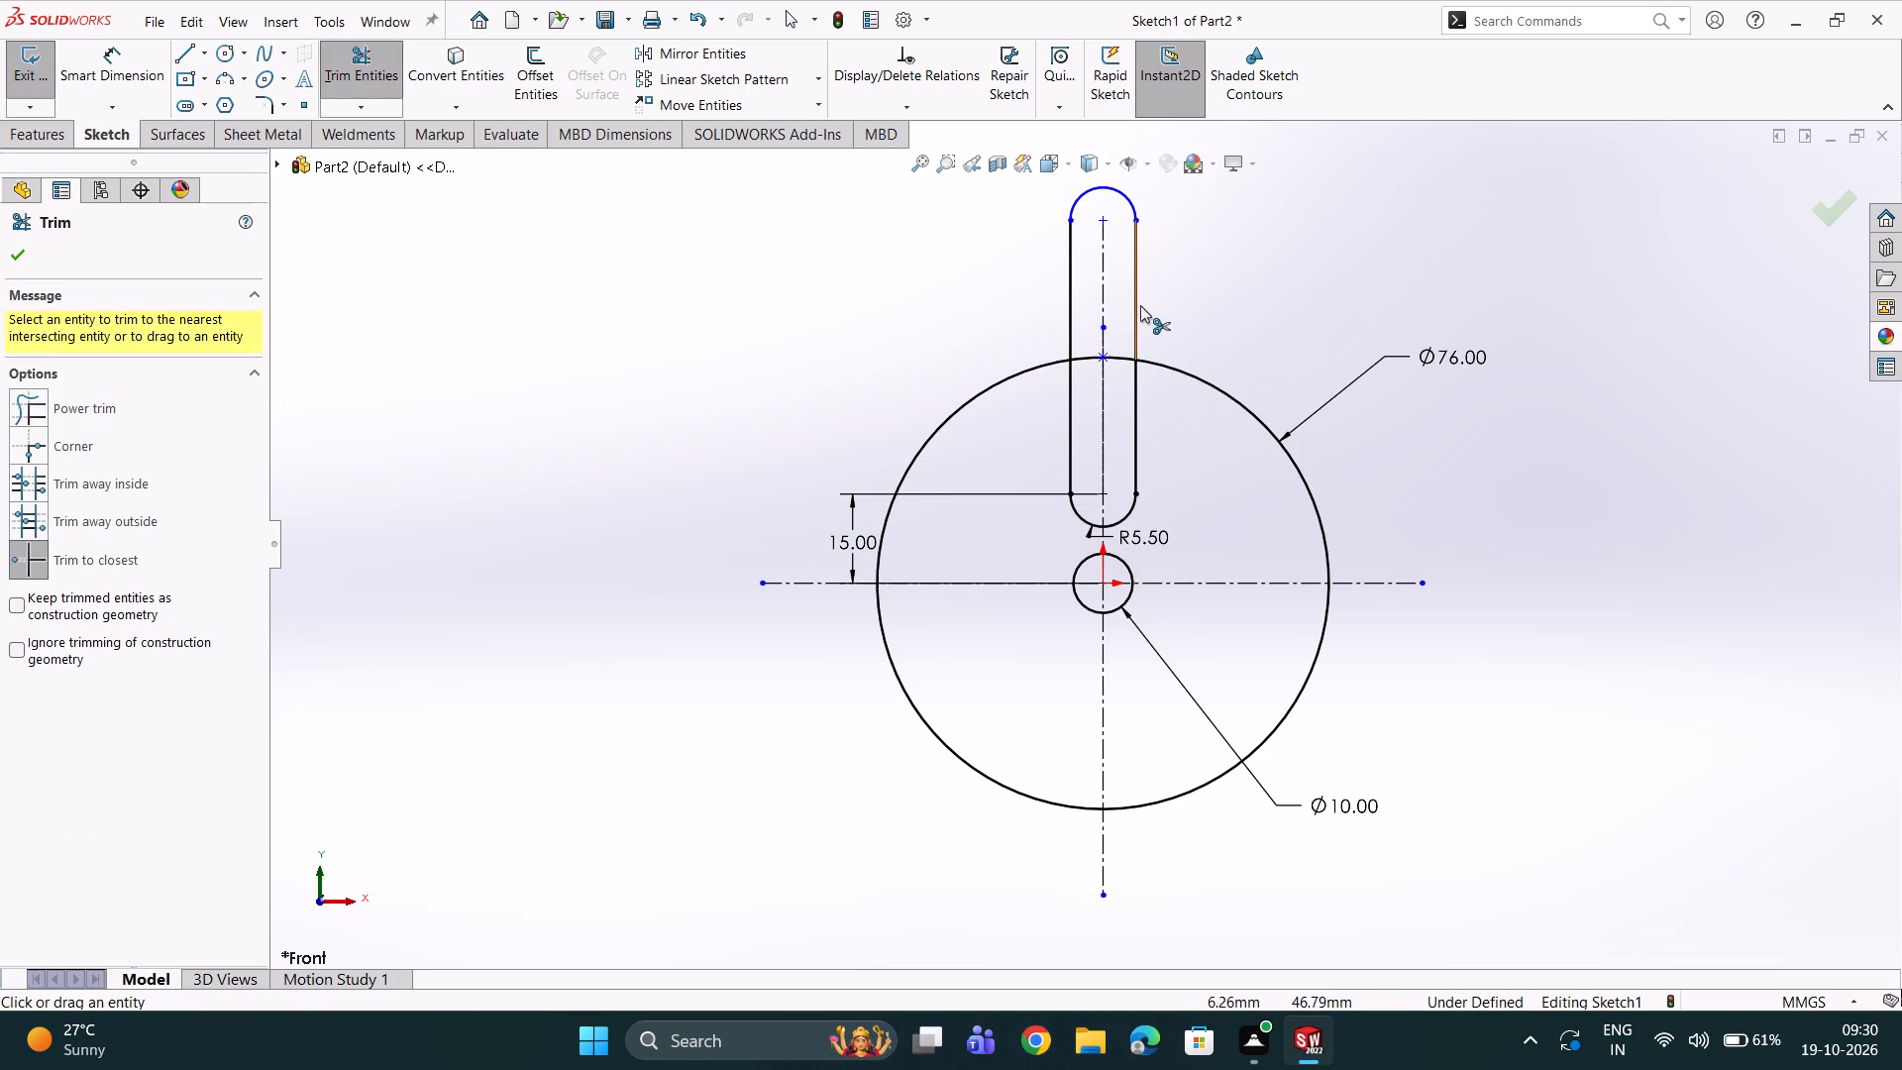
{"action": "left_click", "coordinate": [1138, 306]}
{"action": "left_click", "coordinate": [1009, 517]}
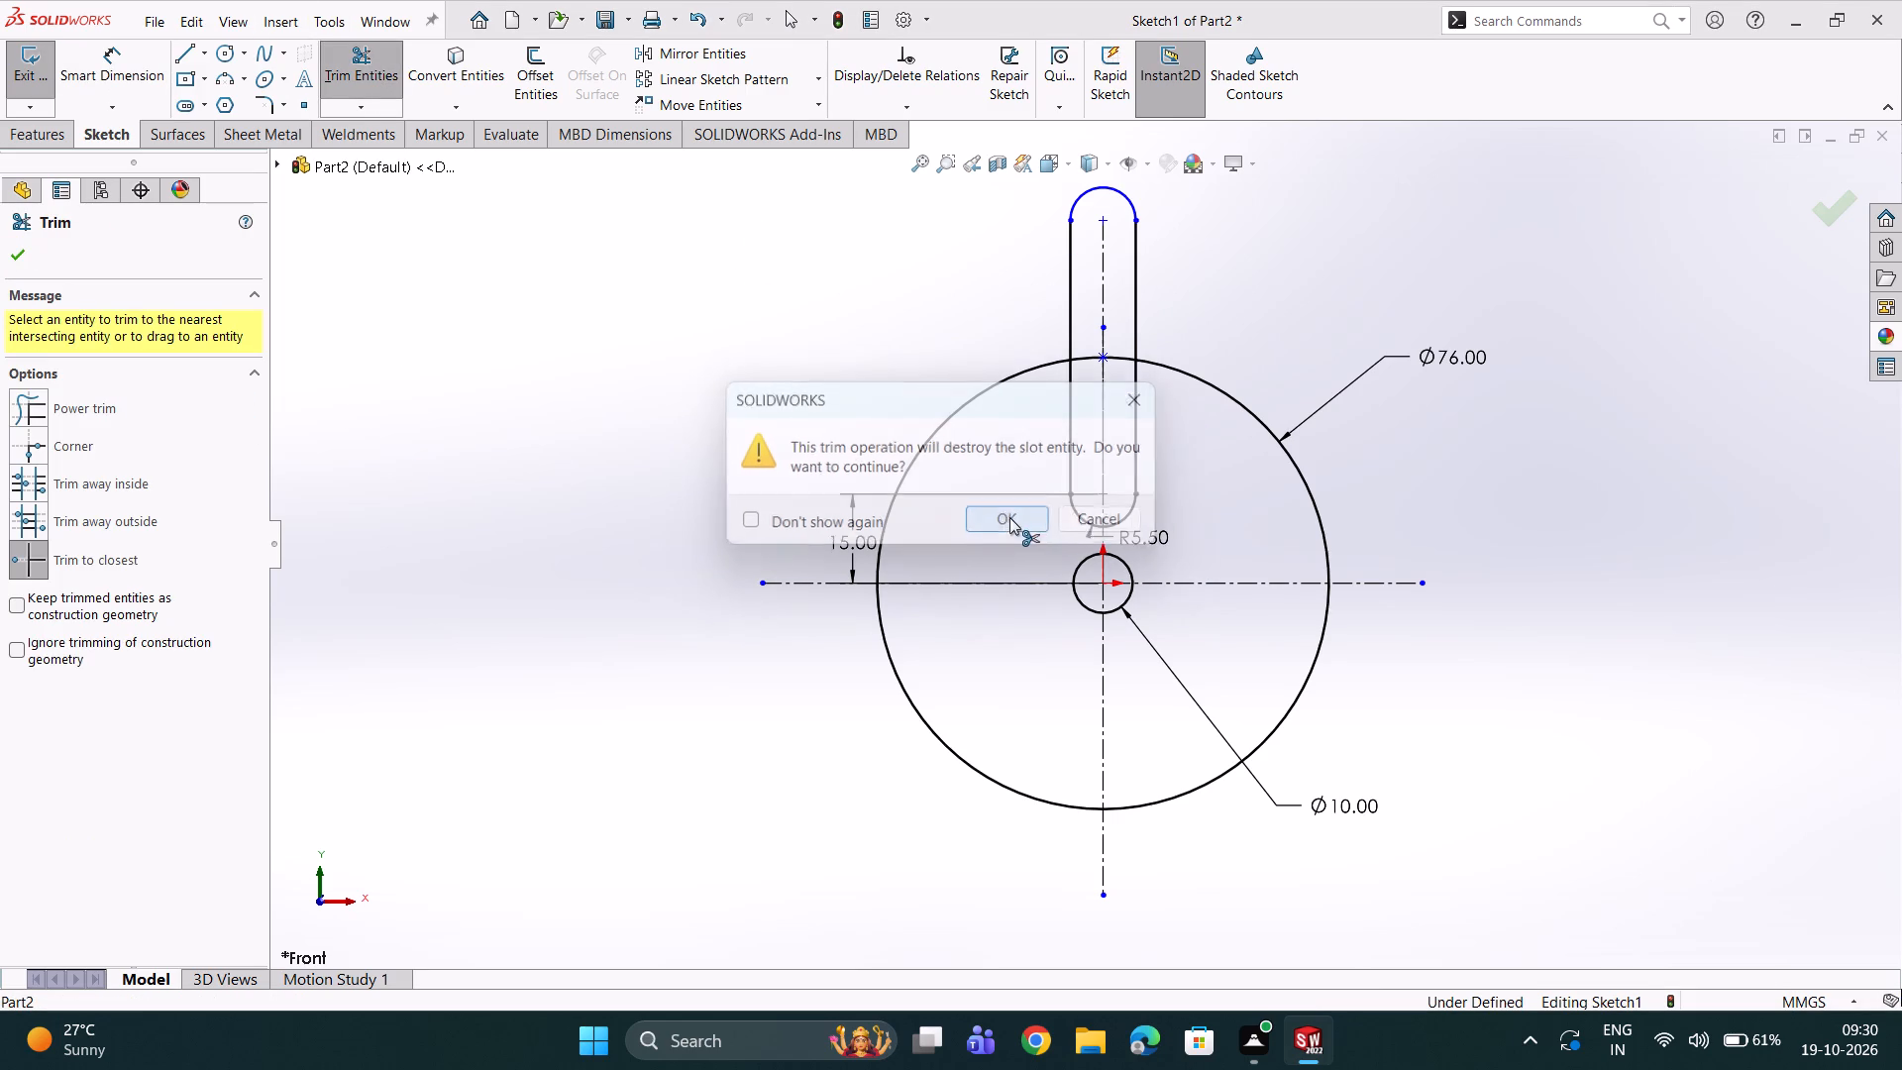
{"action": "left_click", "coordinate": [1074, 313]}
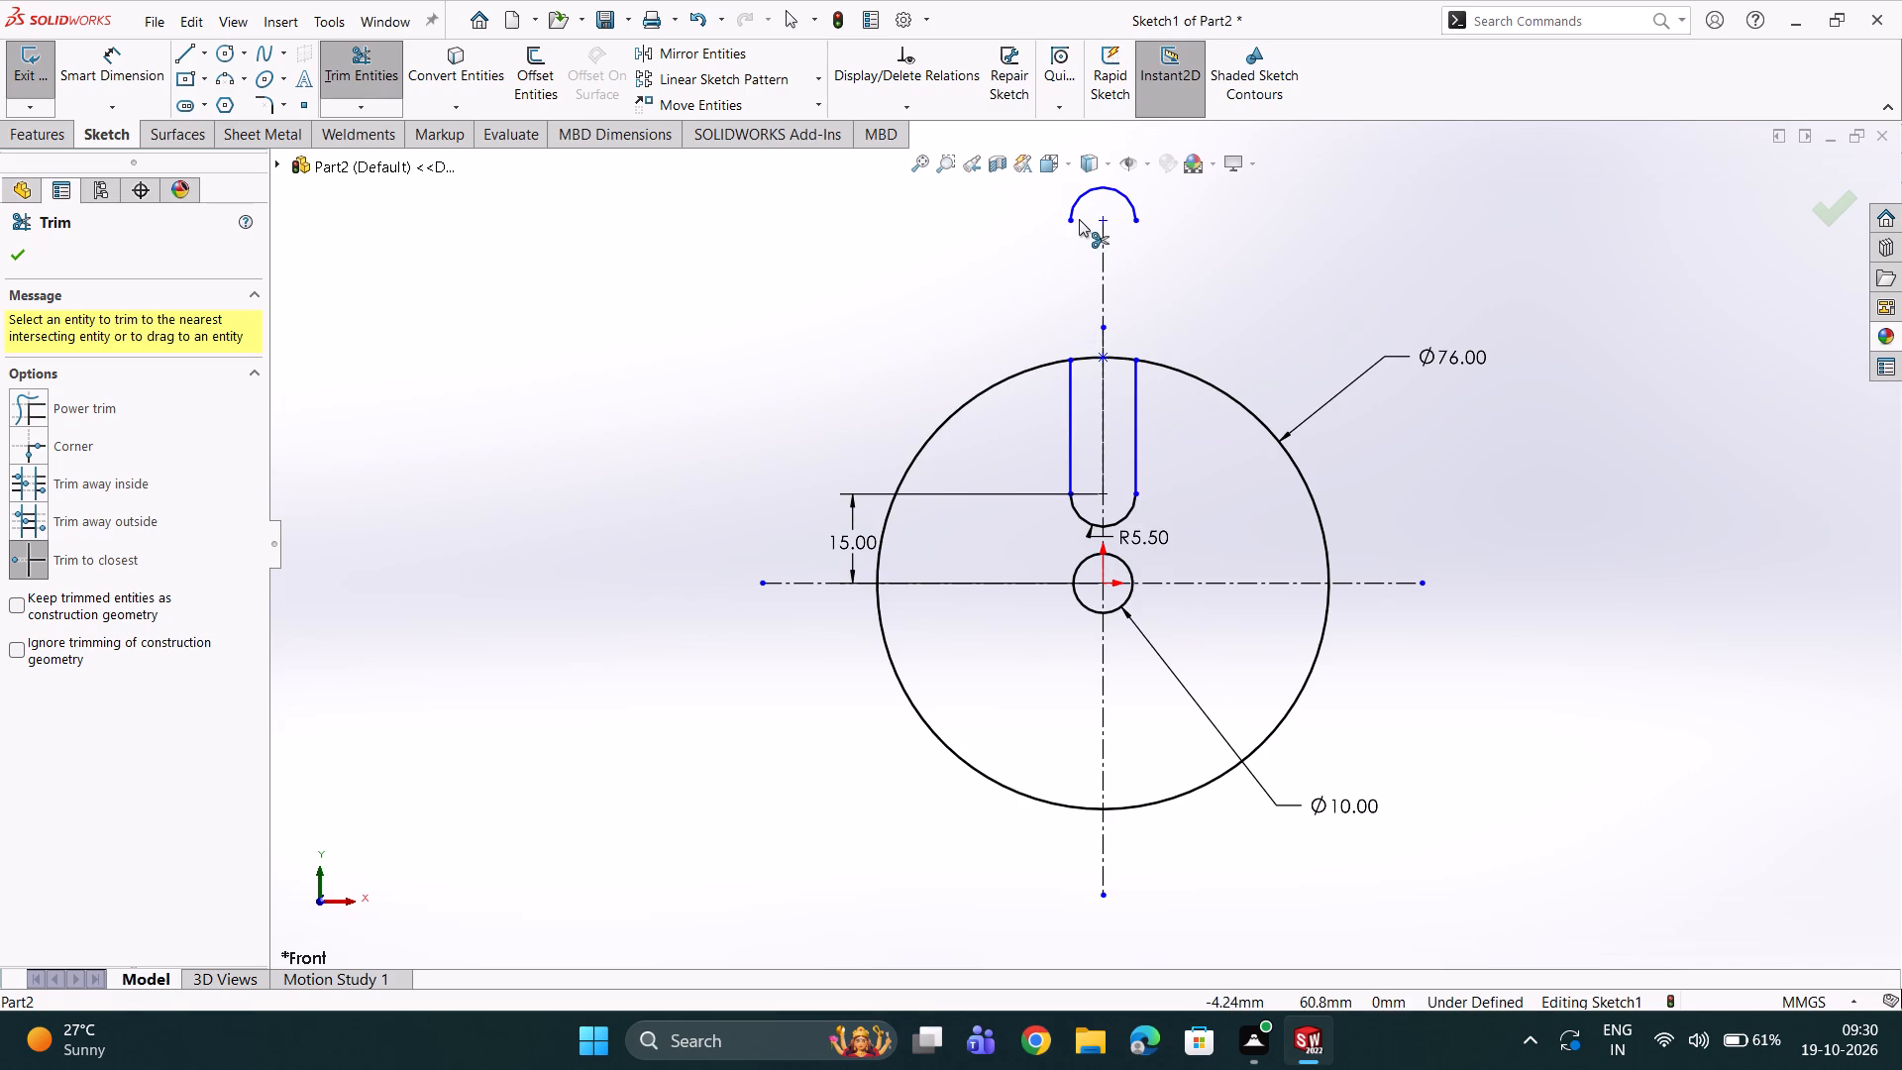
{"action": "left_click", "coordinate": [1079, 200]}
{"action": "left_click", "coordinate": [1126, 361]}
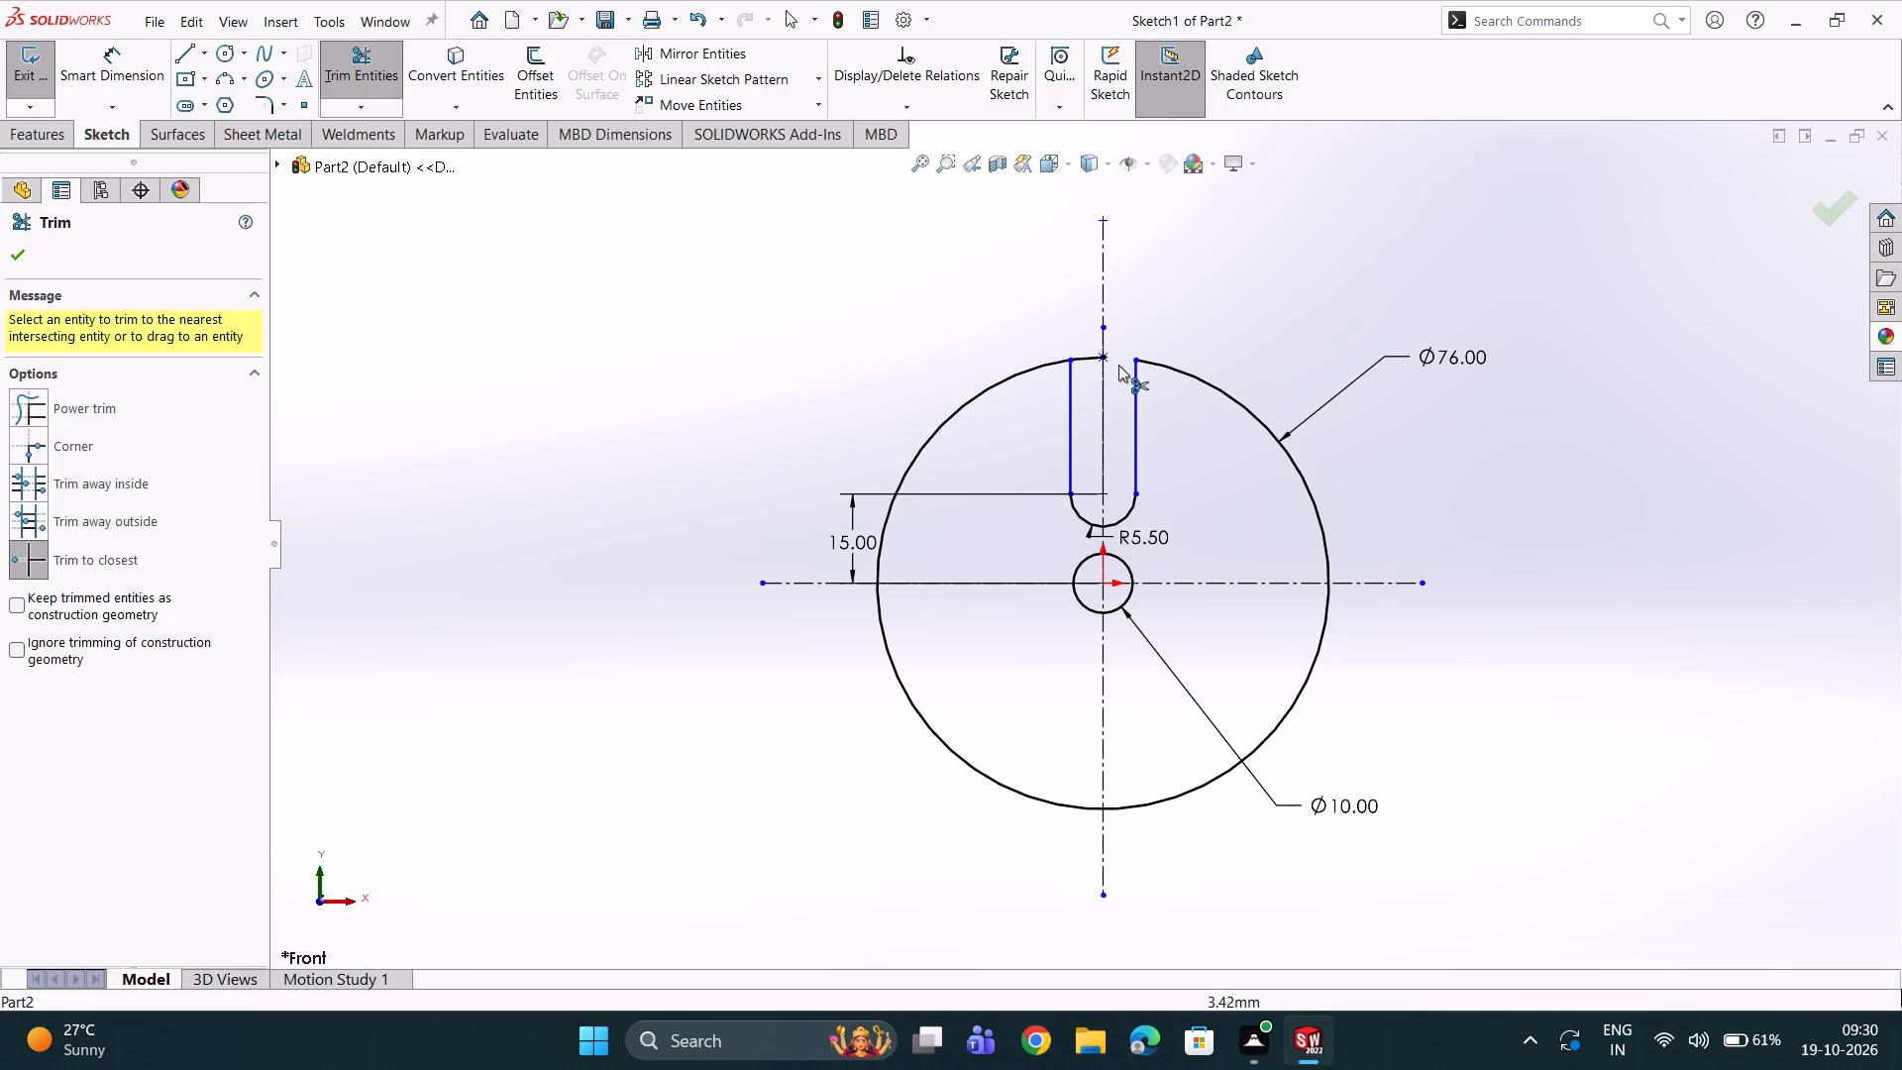
{"action": "left_click", "coordinate": [1087, 362]}
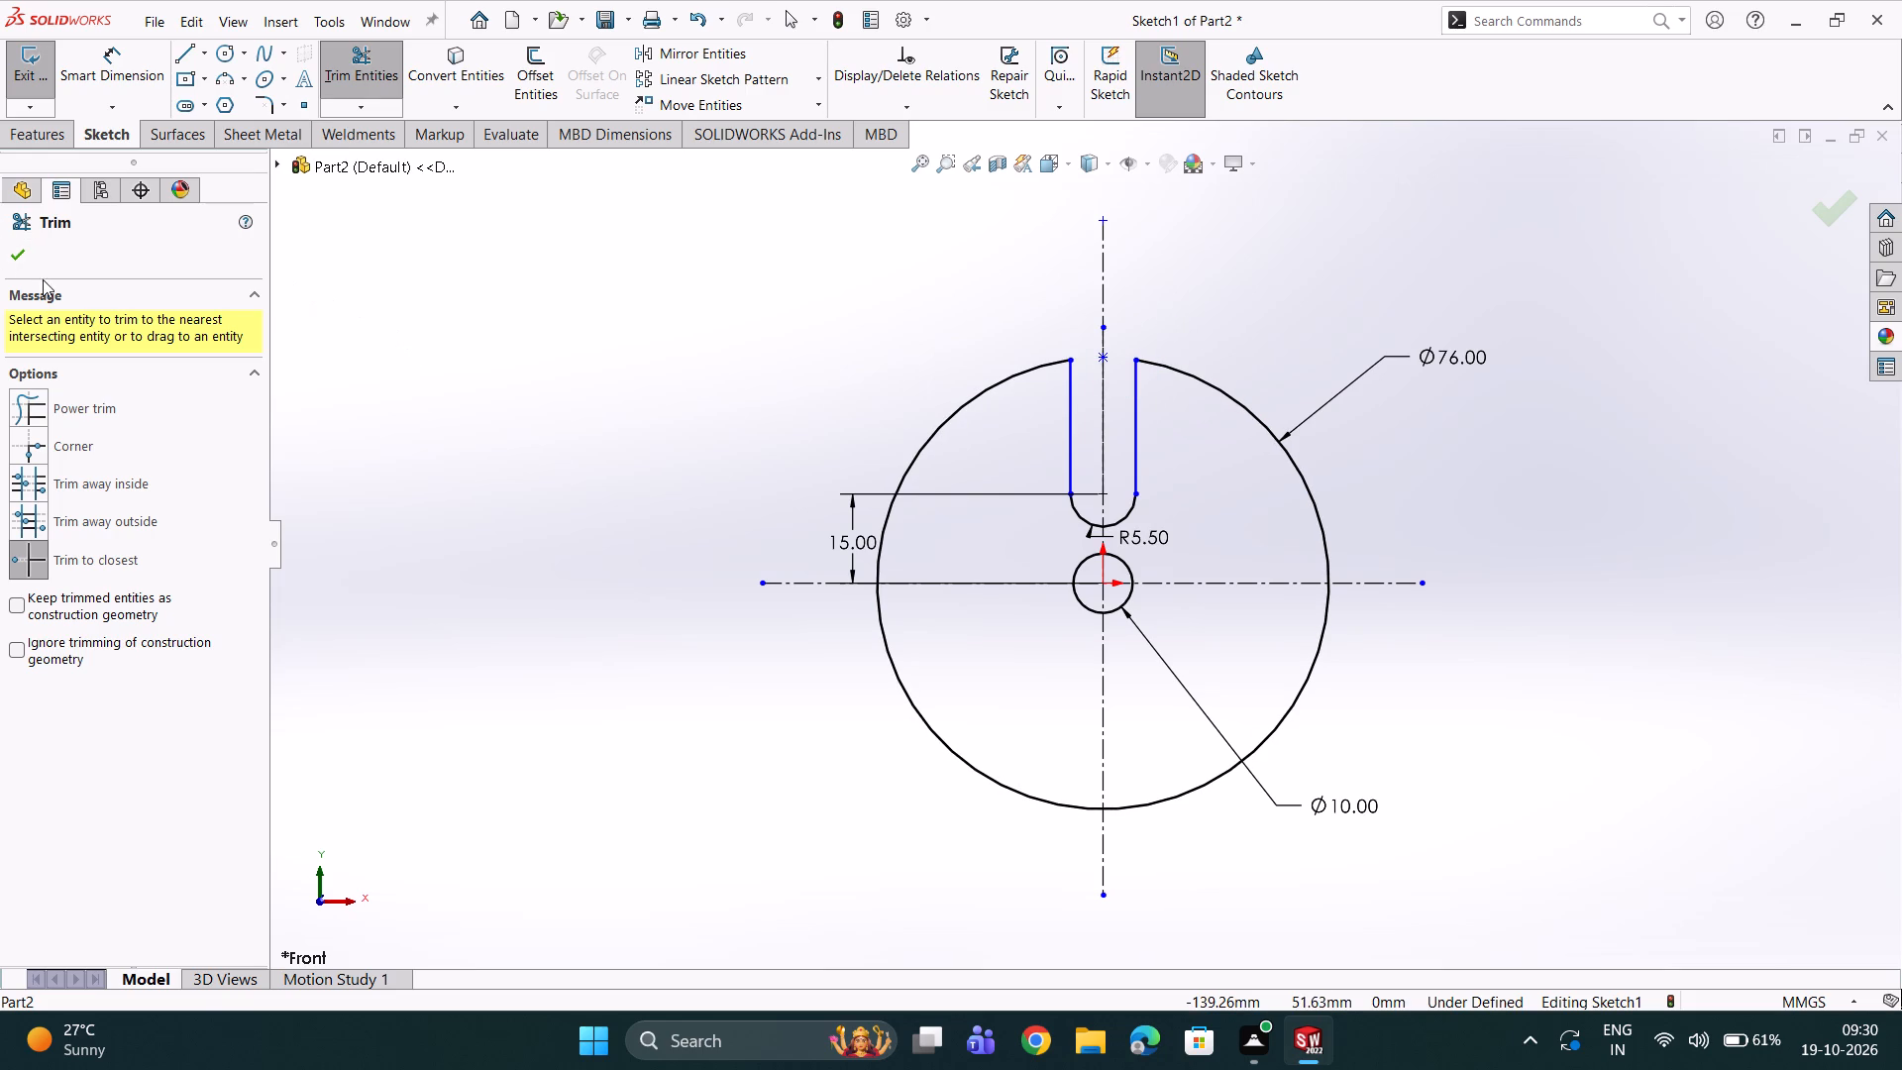
{"action": "left_click", "coordinate": [19, 257]}
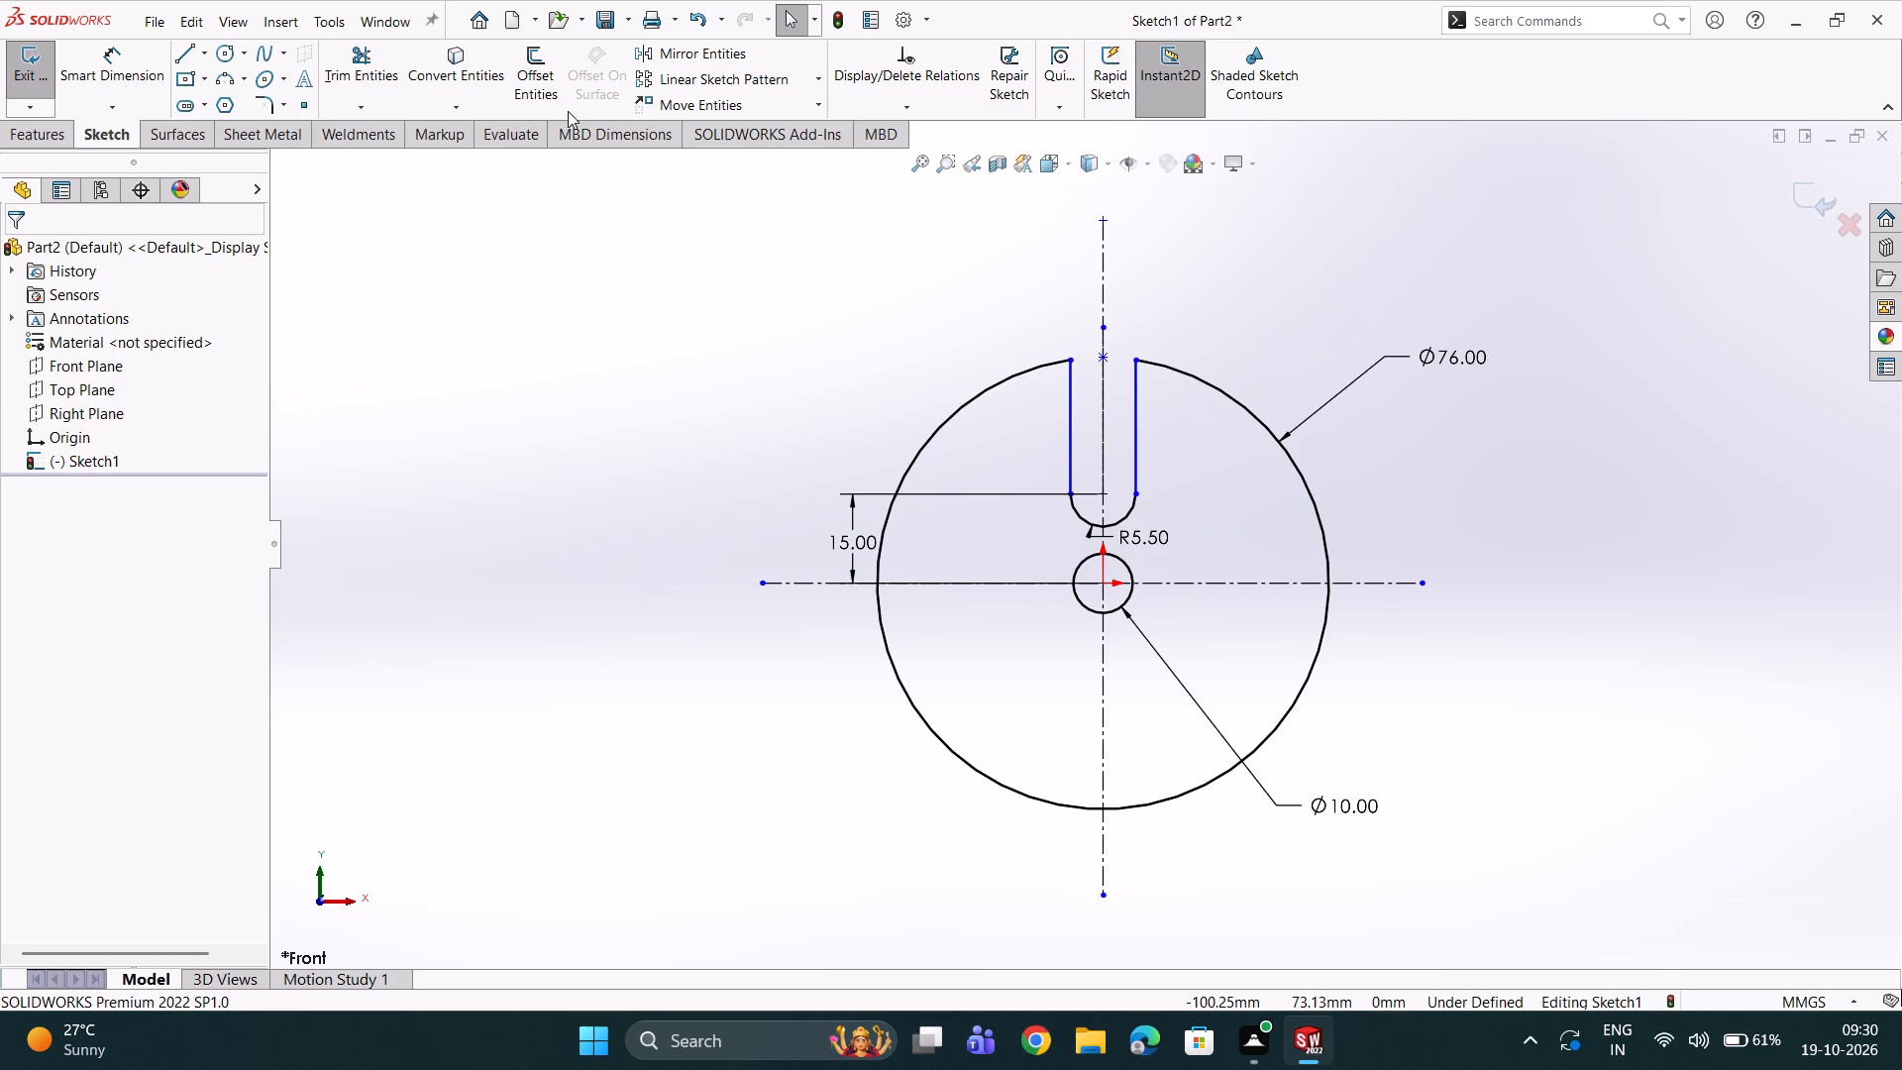
Circular-pattern the slot's two side lines and end arc about the origin, with 4 equally spaced instances over 360 degrees.
{"action": "left_click", "coordinate": [819, 79]}
{"action": "left_click", "coordinate": [802, 126]}
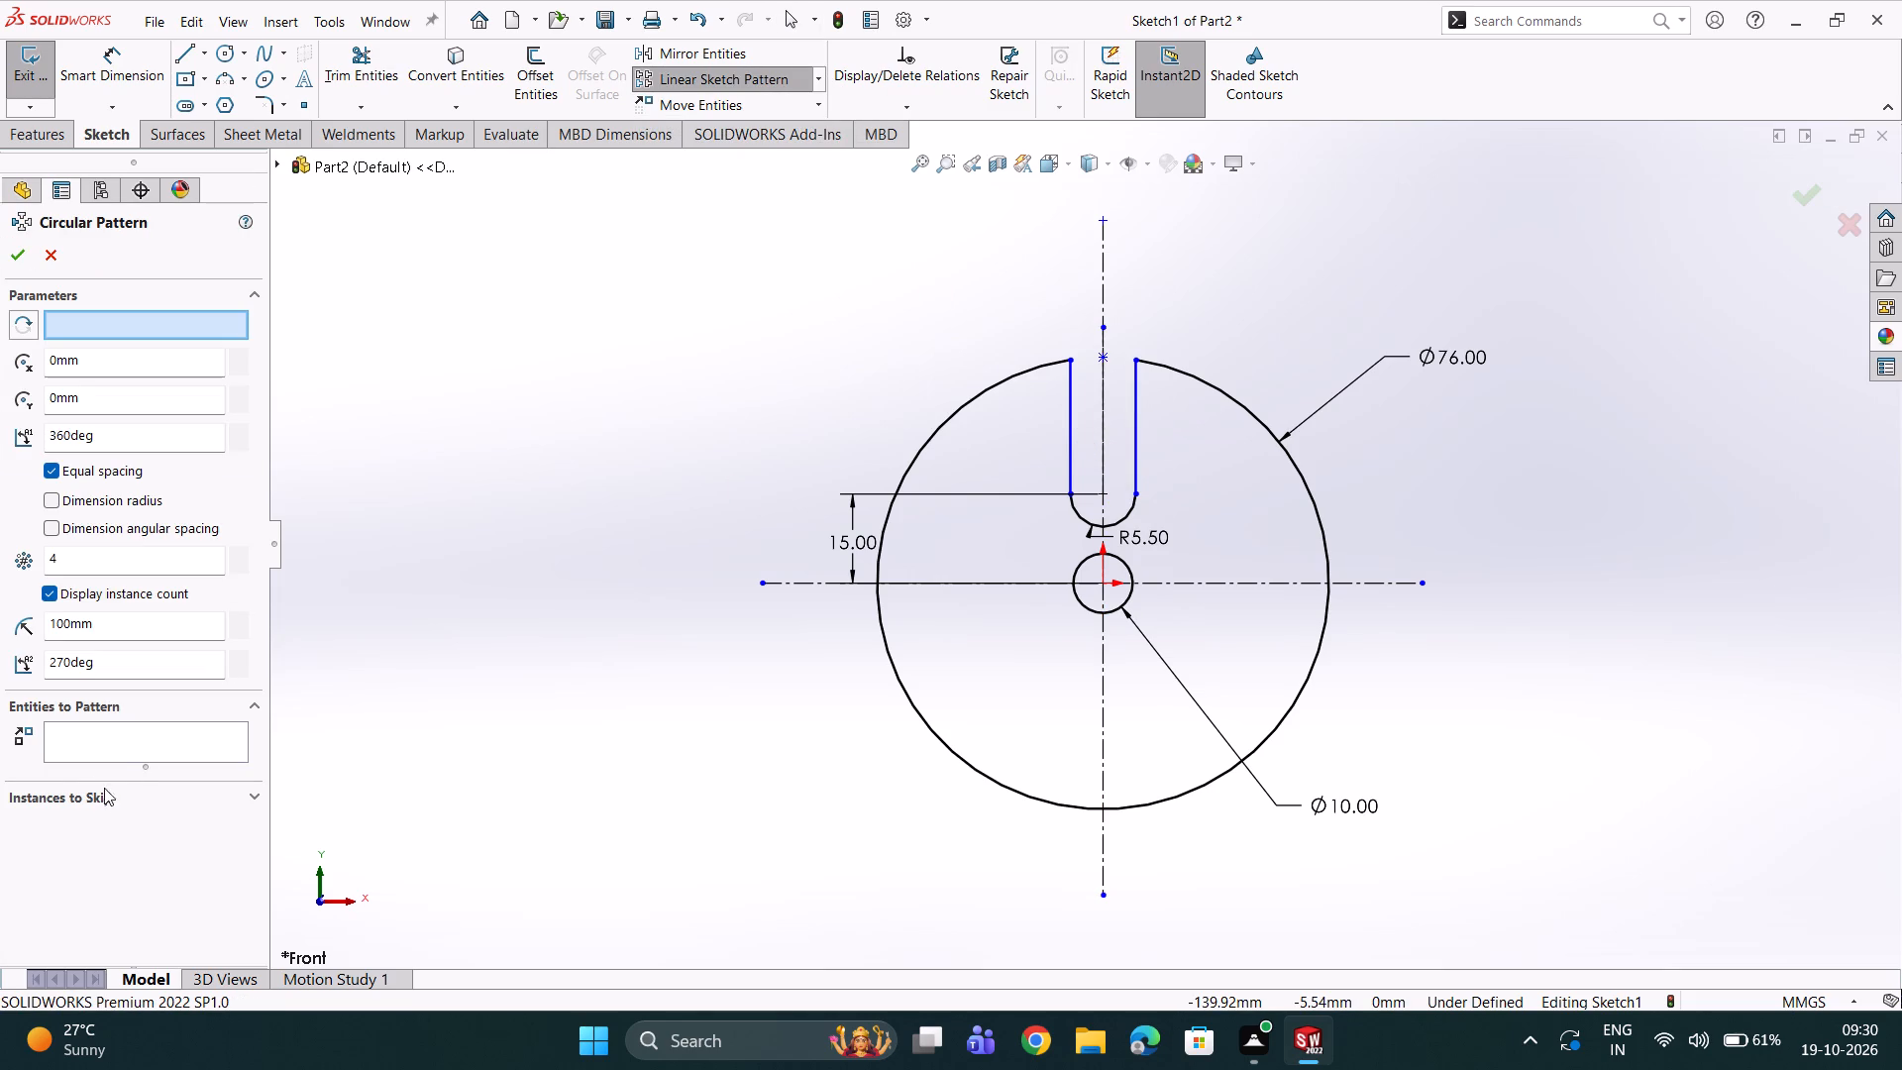
{"action": "left_click", "coordinate": [146, 740]}
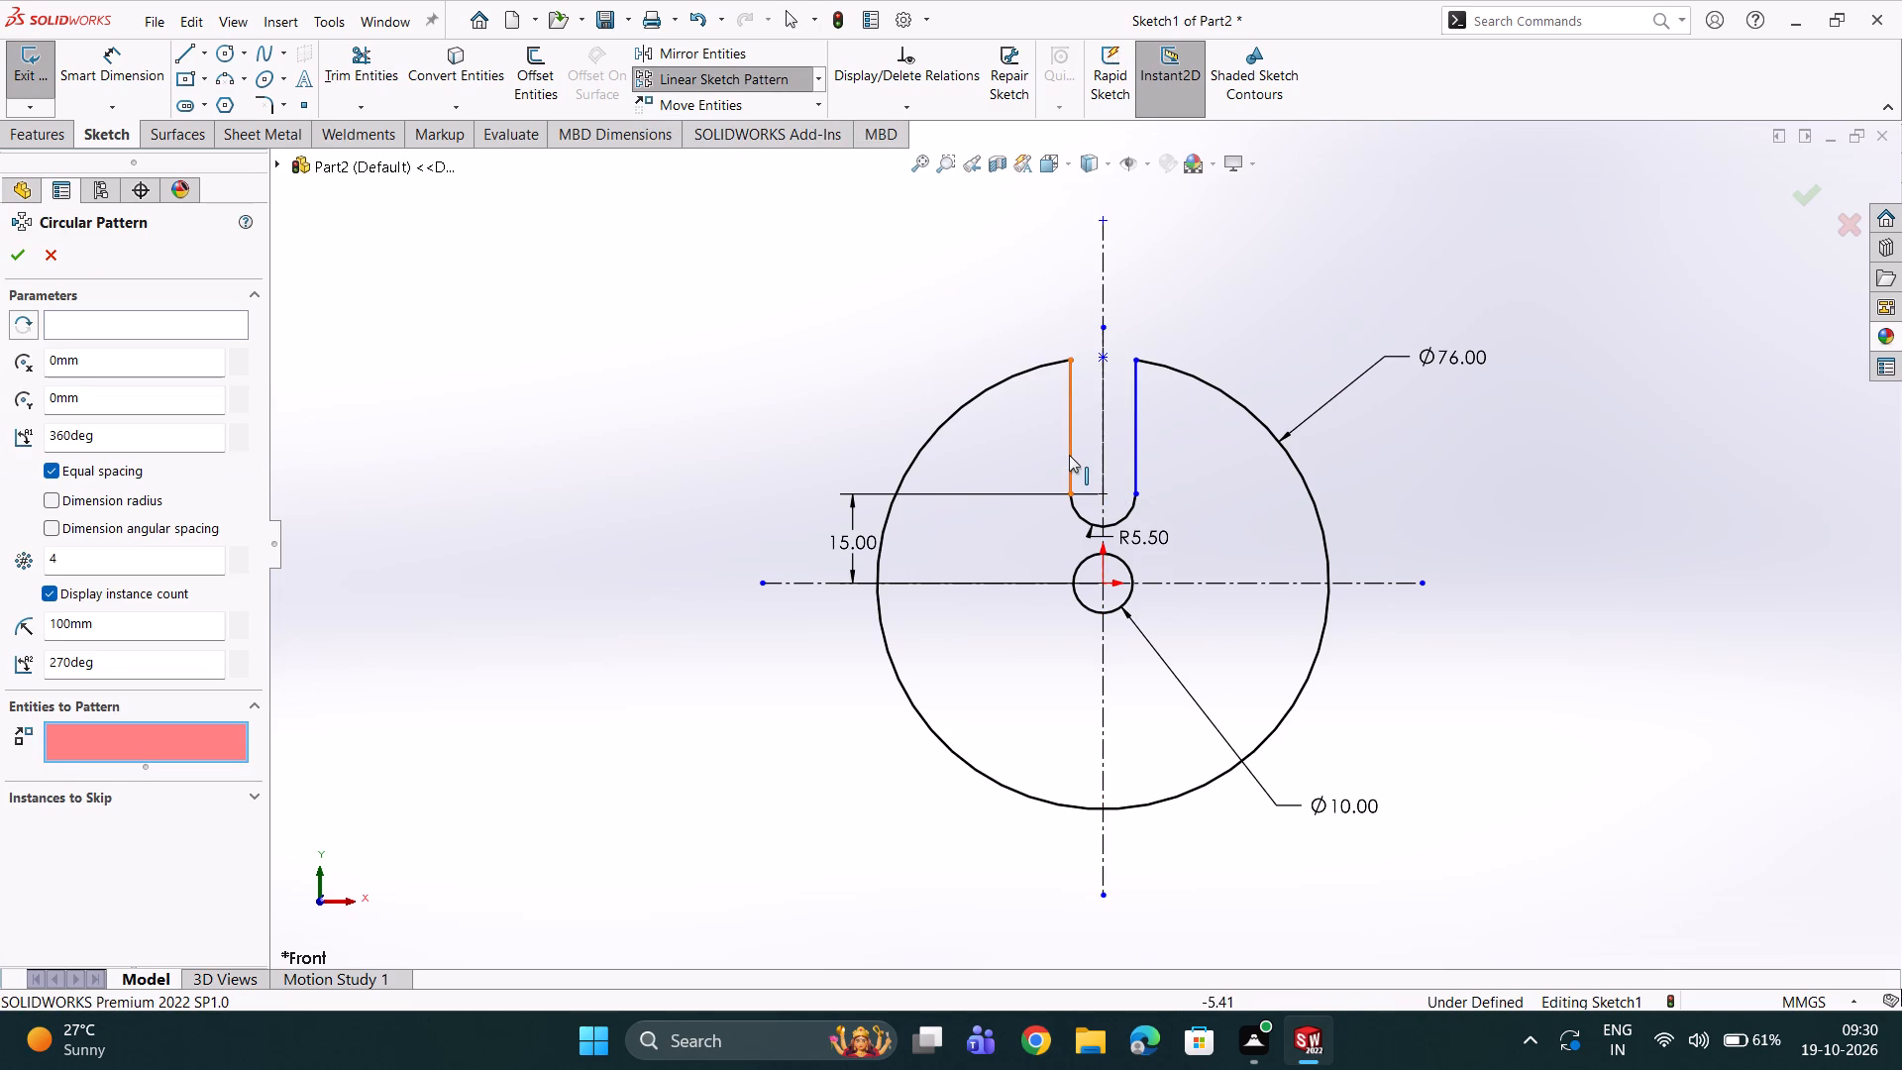
{"action": "left_click", "coordinate": [1069, 455]}
{"action": "left_click", "coordinate": [1134, 440]}
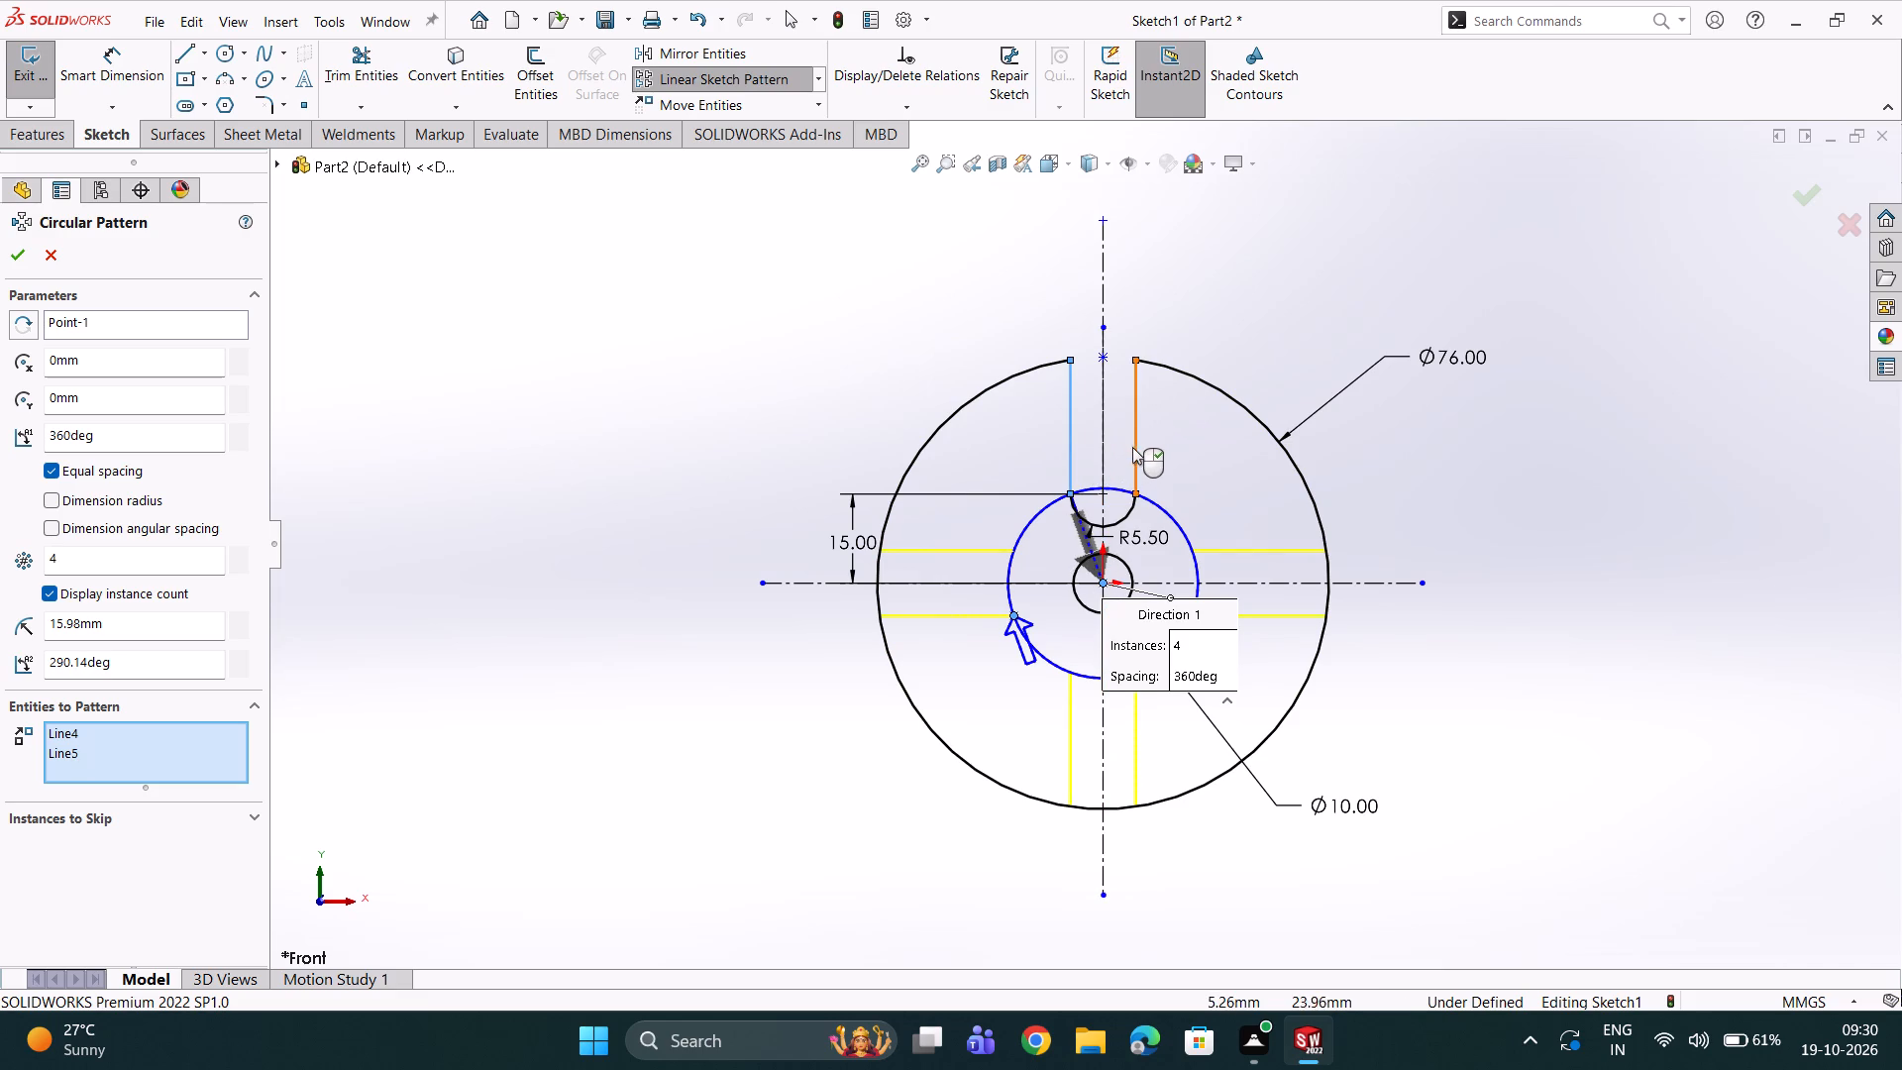
{"action": "left_click", "coordinate": [1123, 518]}
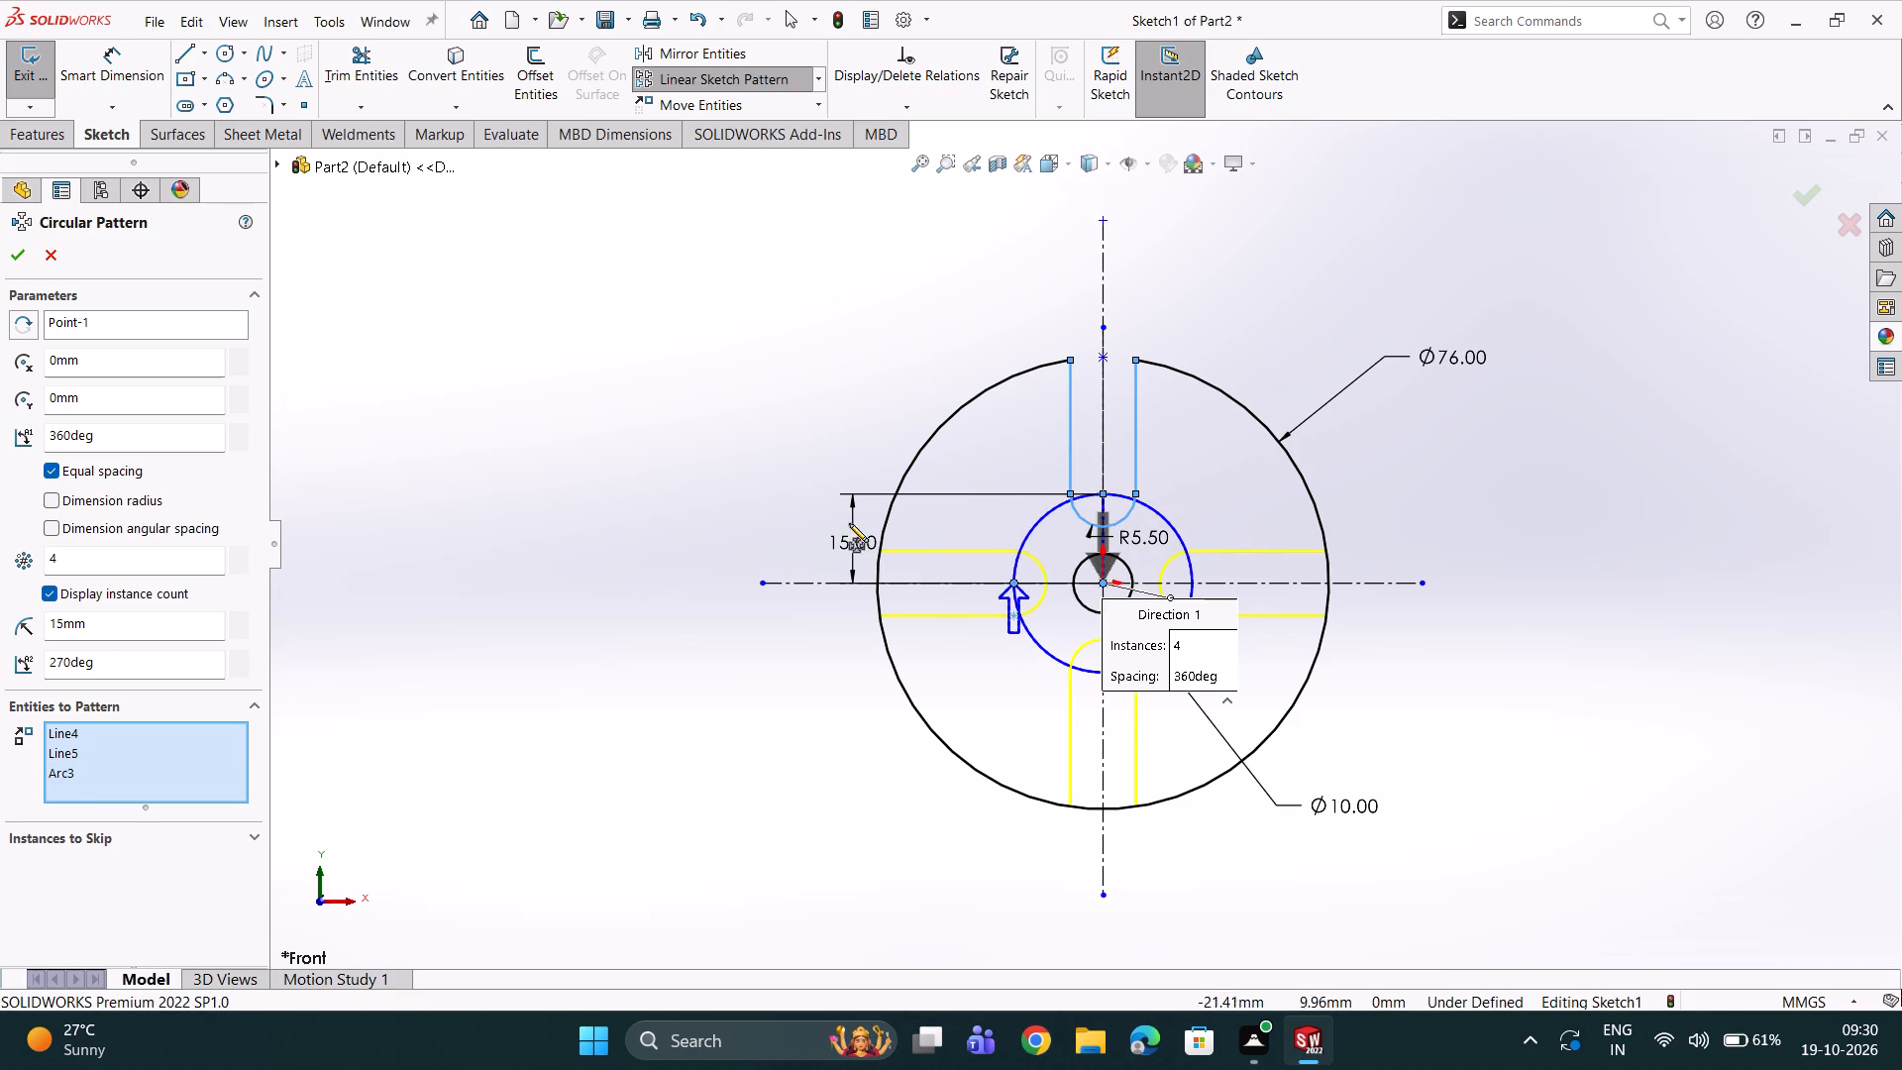
{"action": "left_click", "coordinate": [19, 252]}
Trim away the 76 mm circle's arcs across the mouths of the left, right and lower slots, leaving them open-ended.
{"action": "left_click", "coordinate": [364, 57]}
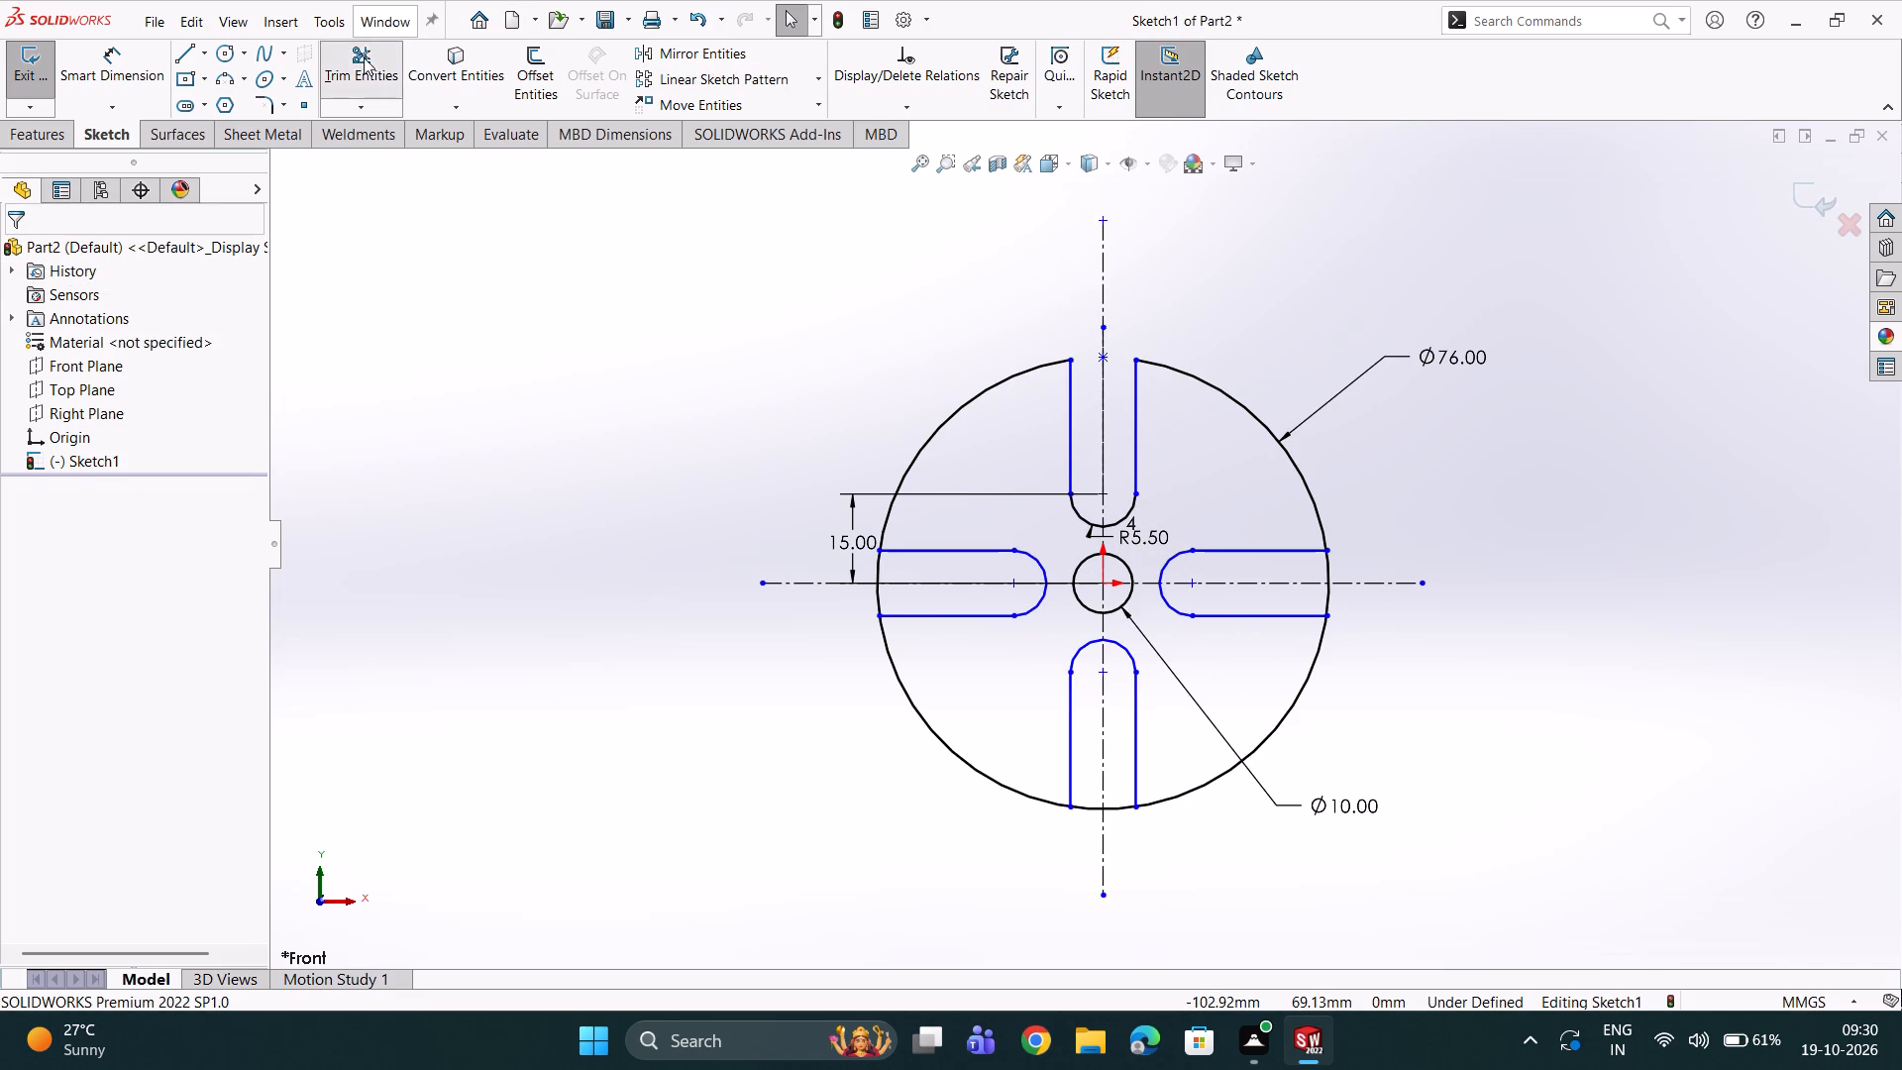
{"action": "scroll", "coordinate": [905, 582], "scroll_direction": "down", "scroll_amount": 3}
{"action": "left_click", "coordinate": [893, 610]}
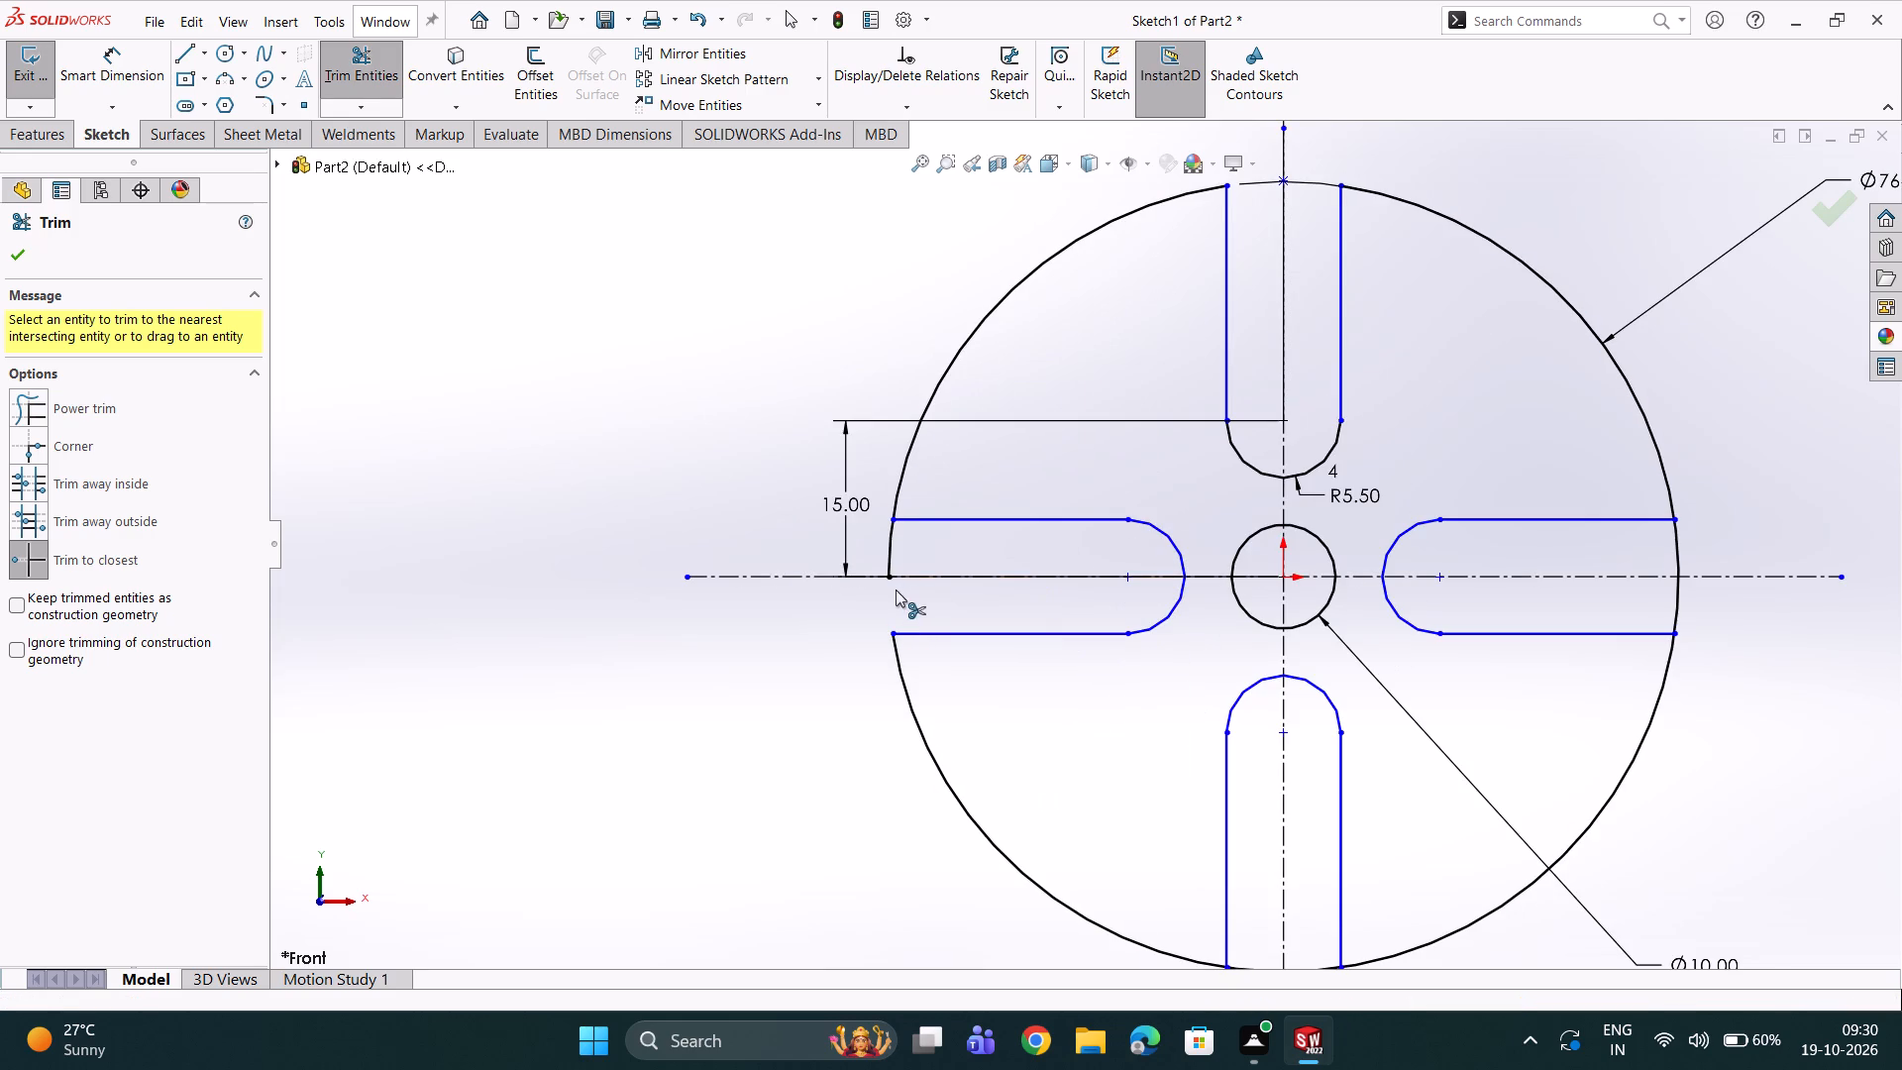
{"action": "left_click", "coordinate": [894, 550]}
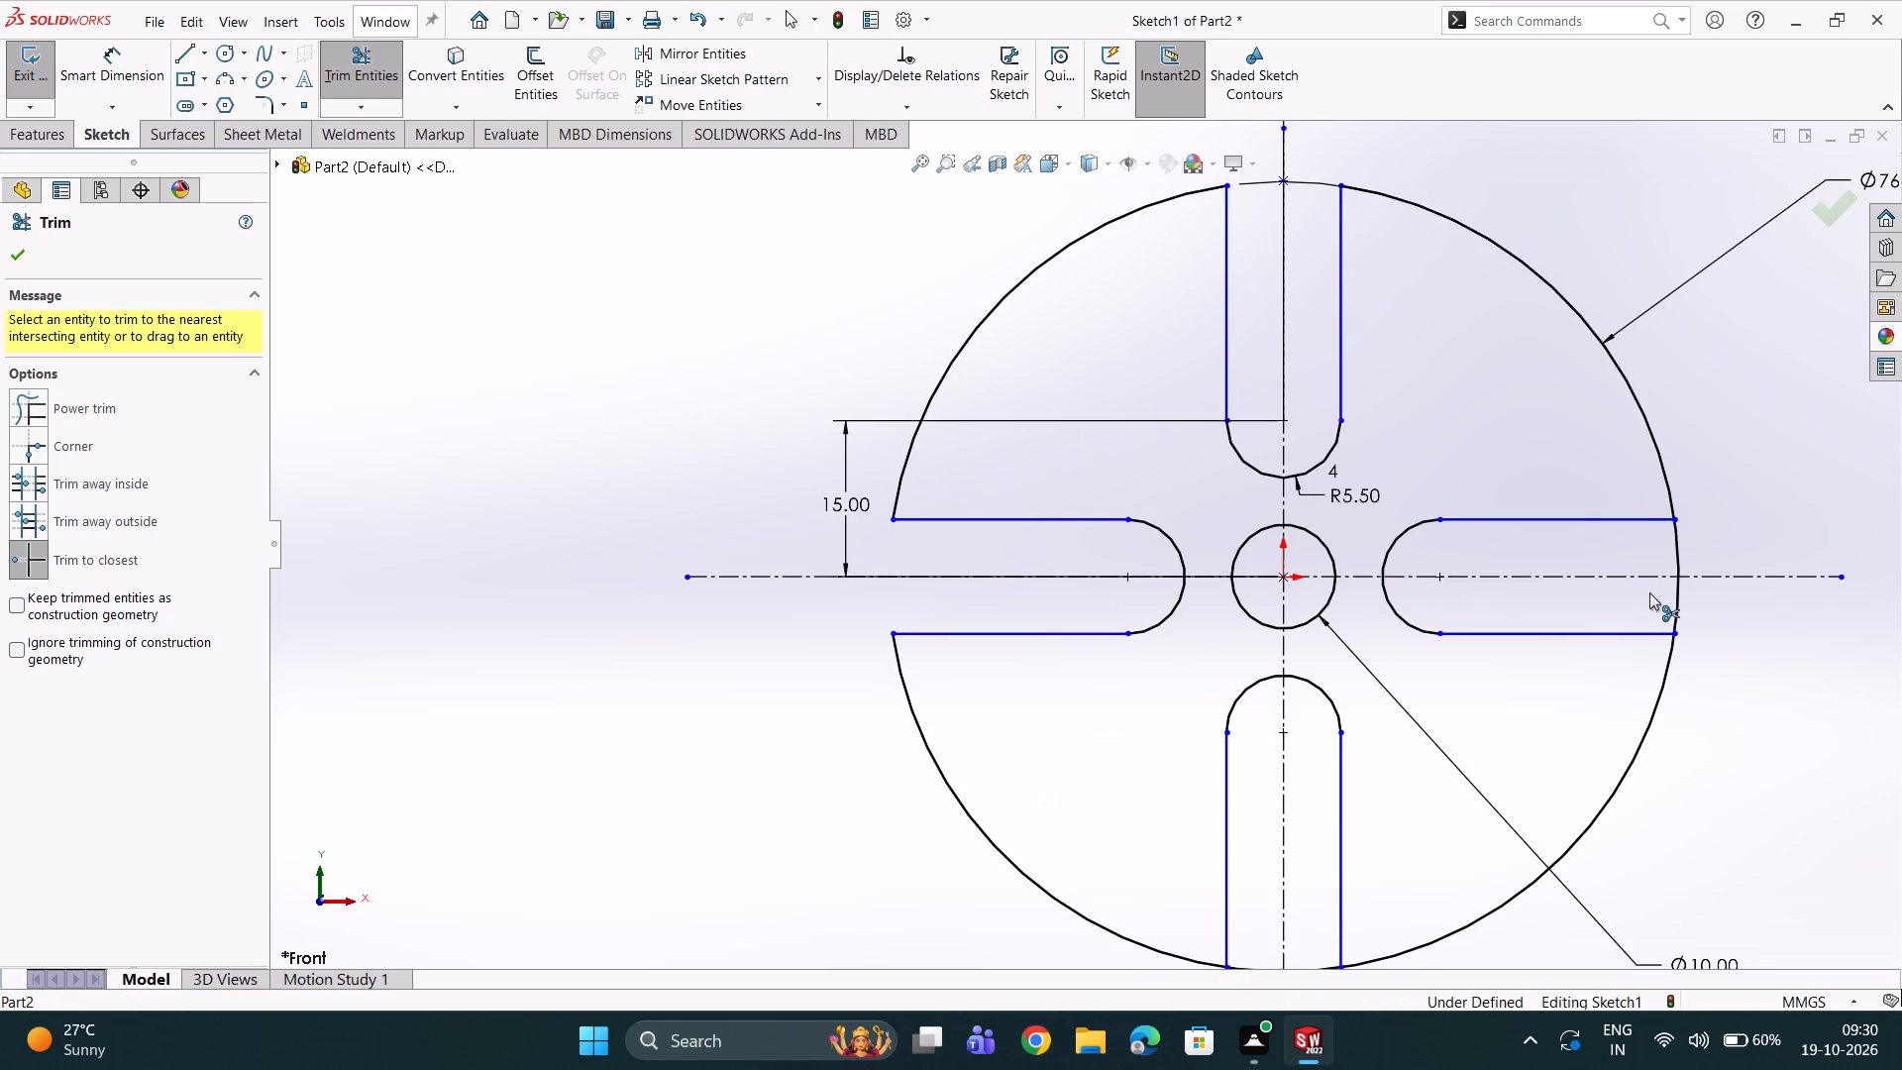
{"action": "left_click", "coordinate": [1676, 562]}
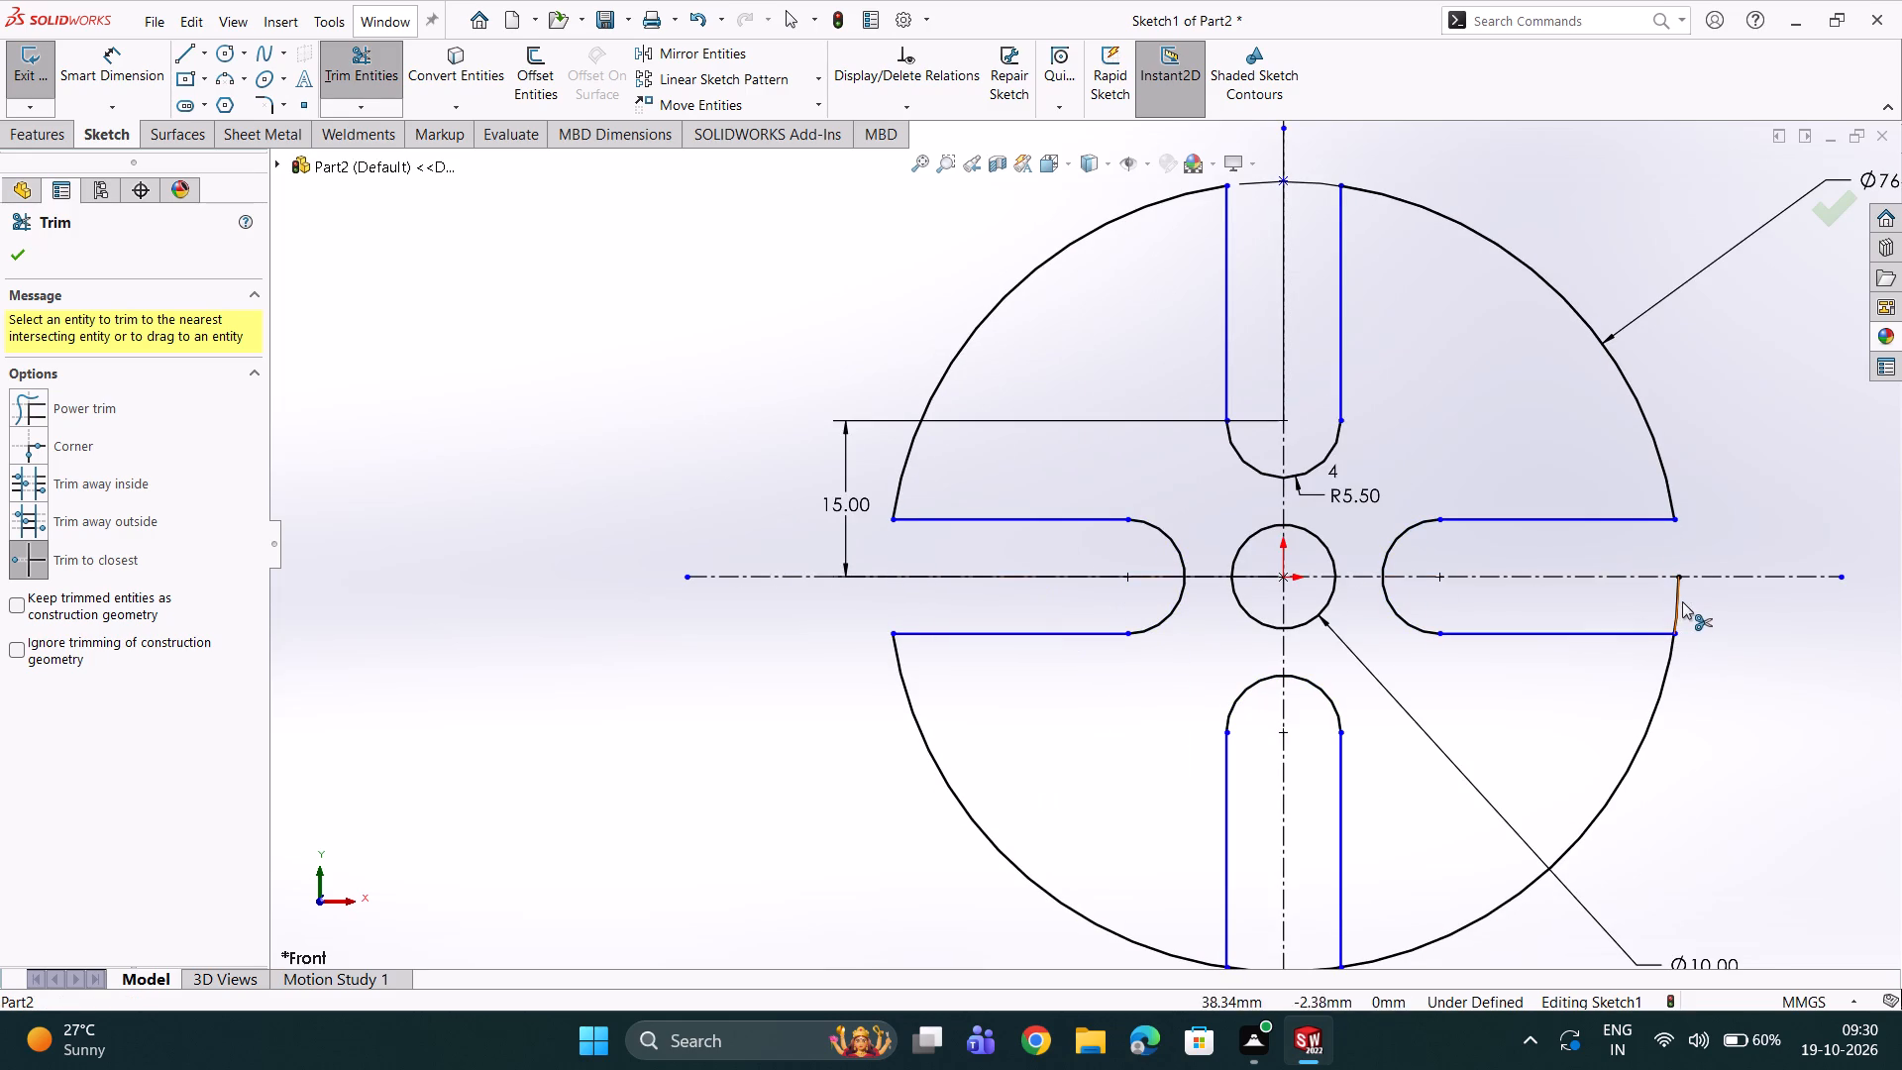
{"action": "left_click", "coordinate": [1680, 601]}
{"action": "scroll", "coordinate": [1526, 669], "scroll_direction": "up", "scroll_amount": 2}
{"action": "scroll", "coordinate": [1246, 758], "scroll_direction": "down", "scroll_amount": 1}
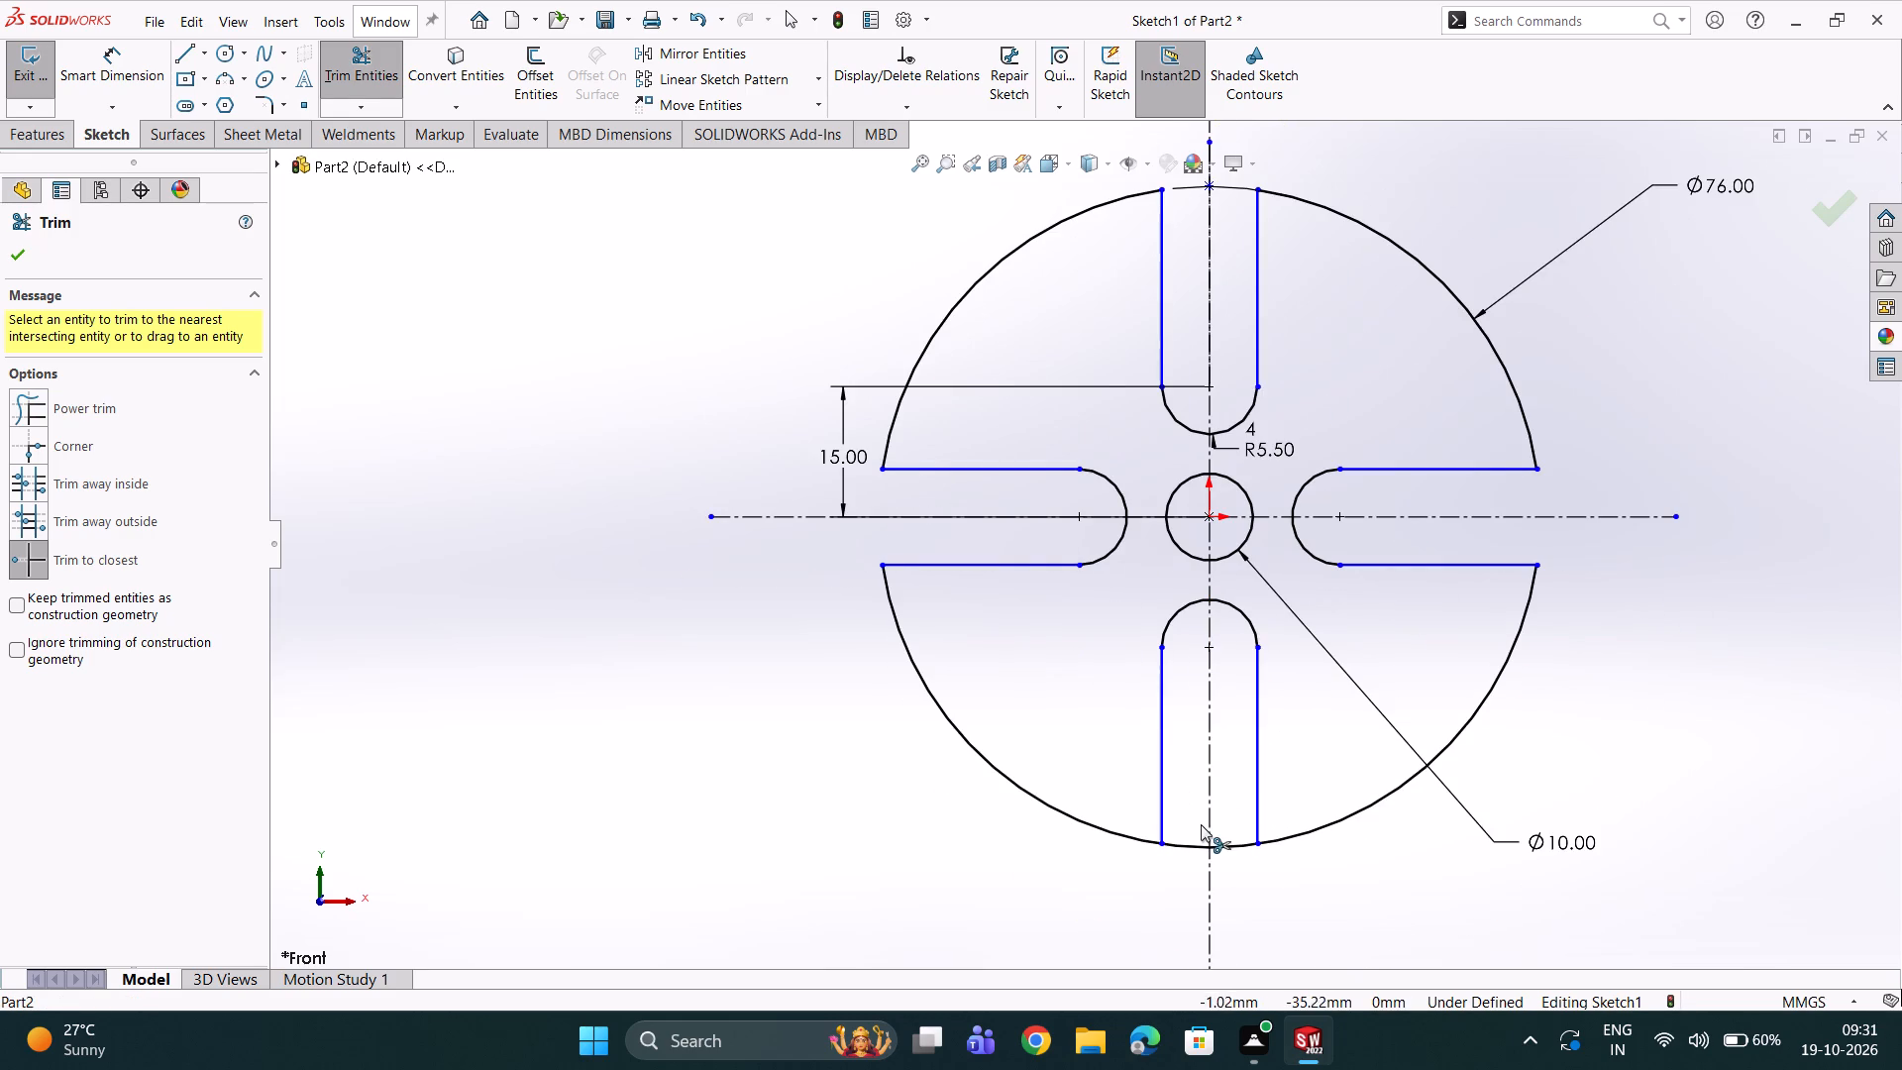
{"action": "left_click", "coordinate": [1185, 843]}
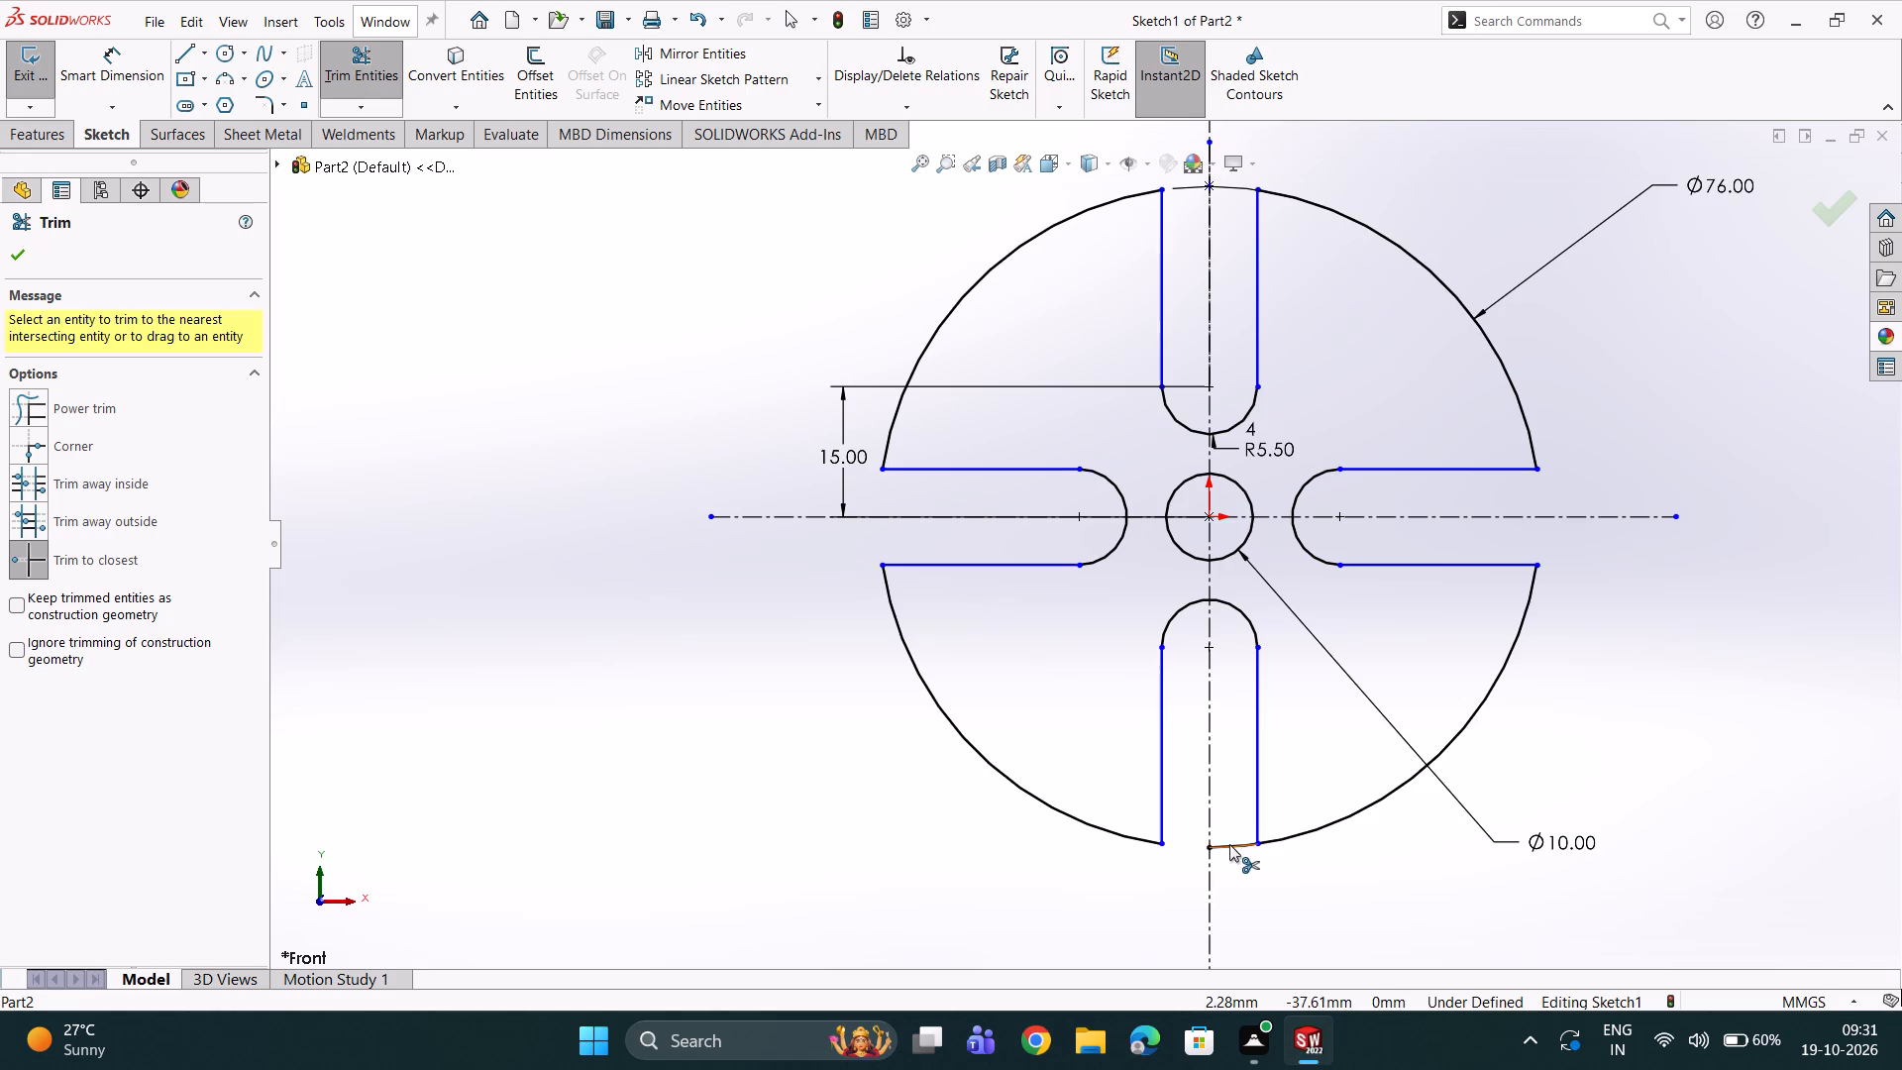
{"action": "left_click", "coordinate": [1229, 844]}
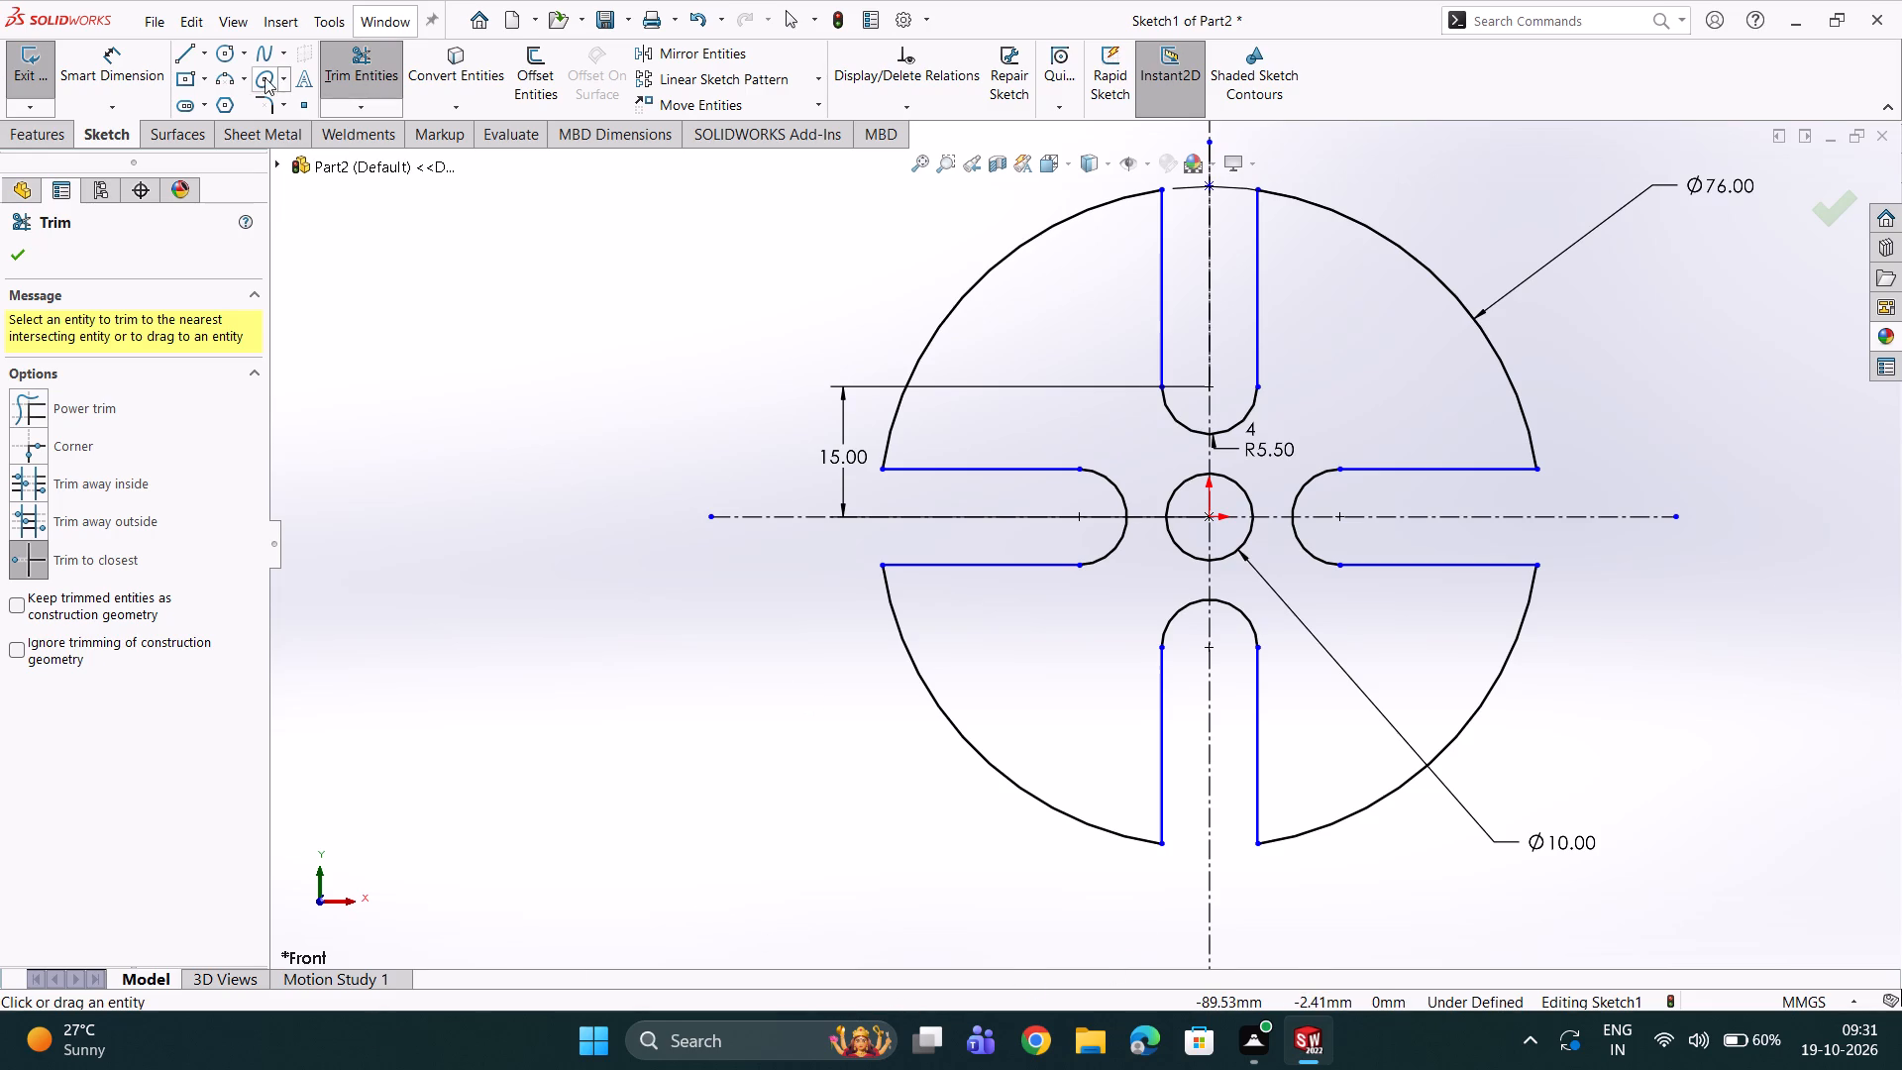
Offset the vertical centreline by 10 mm bi-directionally, with dimensions added.
{"action": "left_click", "coordinate": [223, 81]}
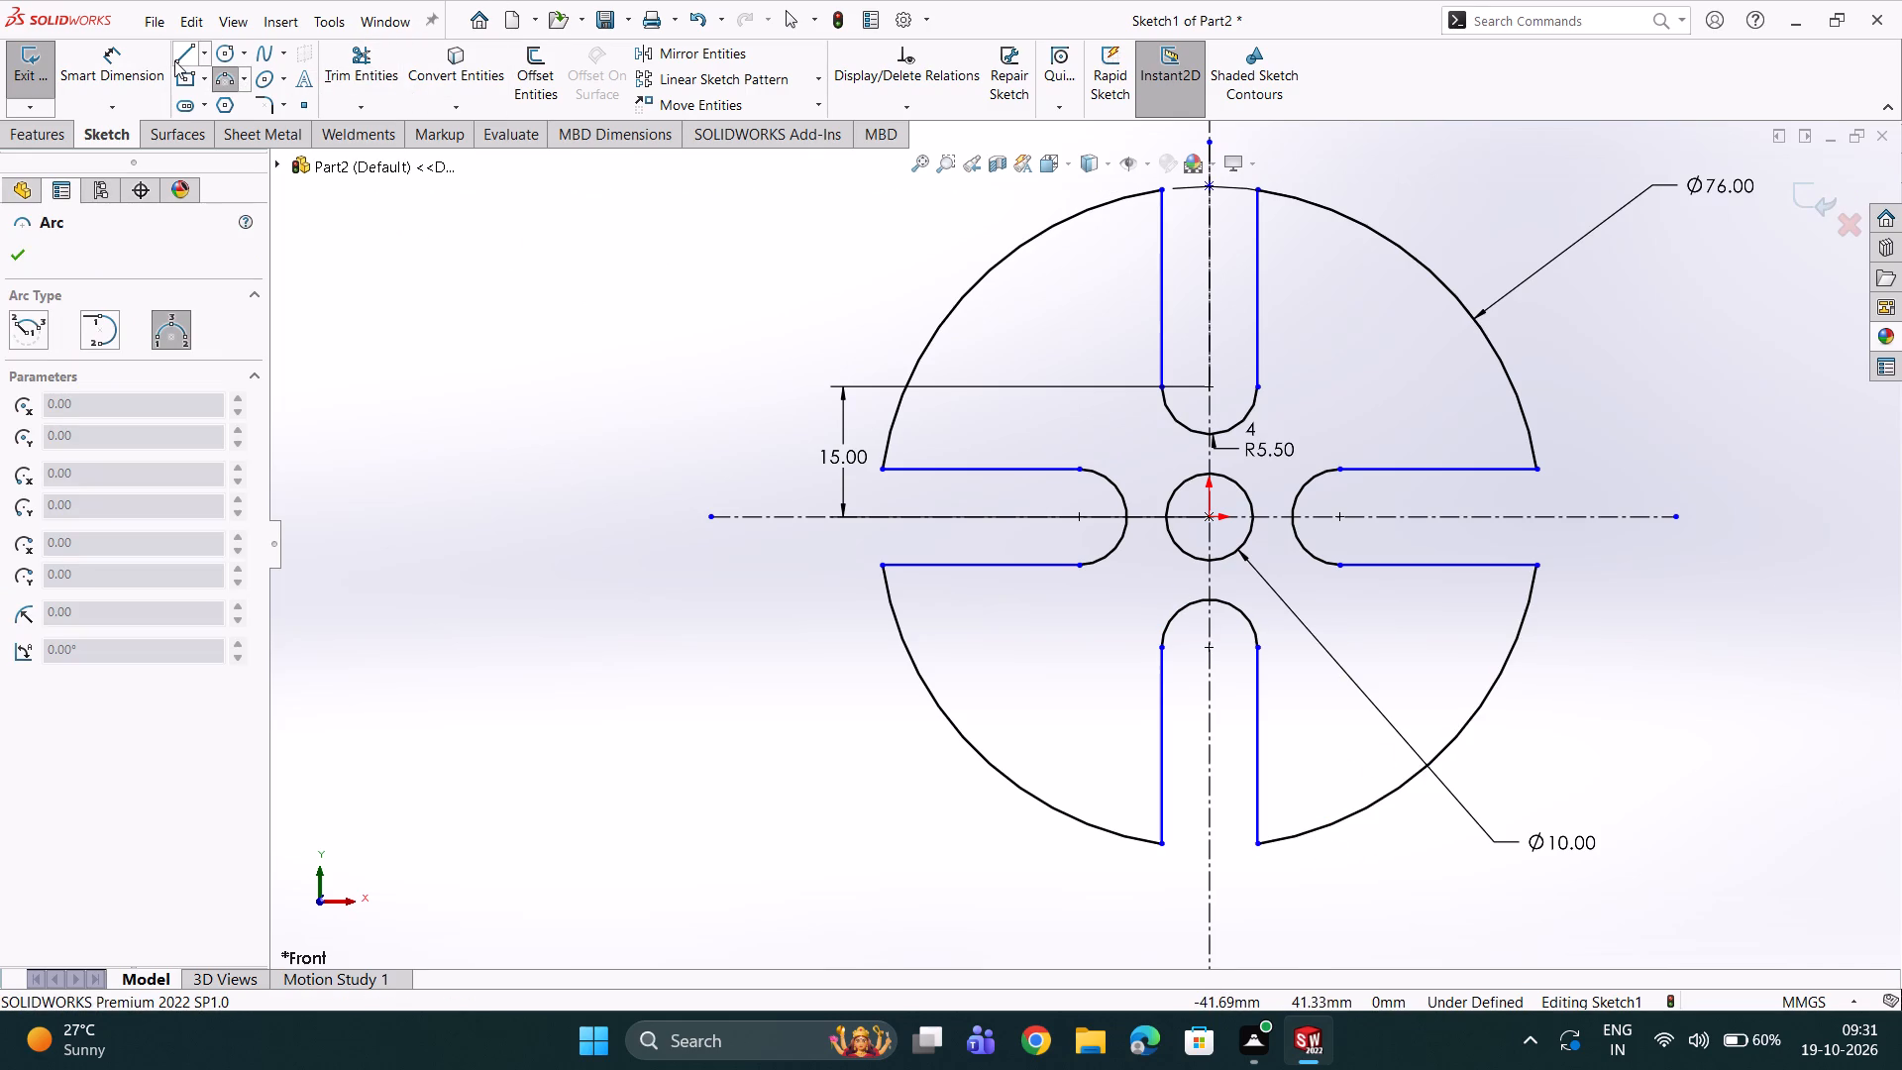
{"action": "left_click", "coordinate": [542, 70]}
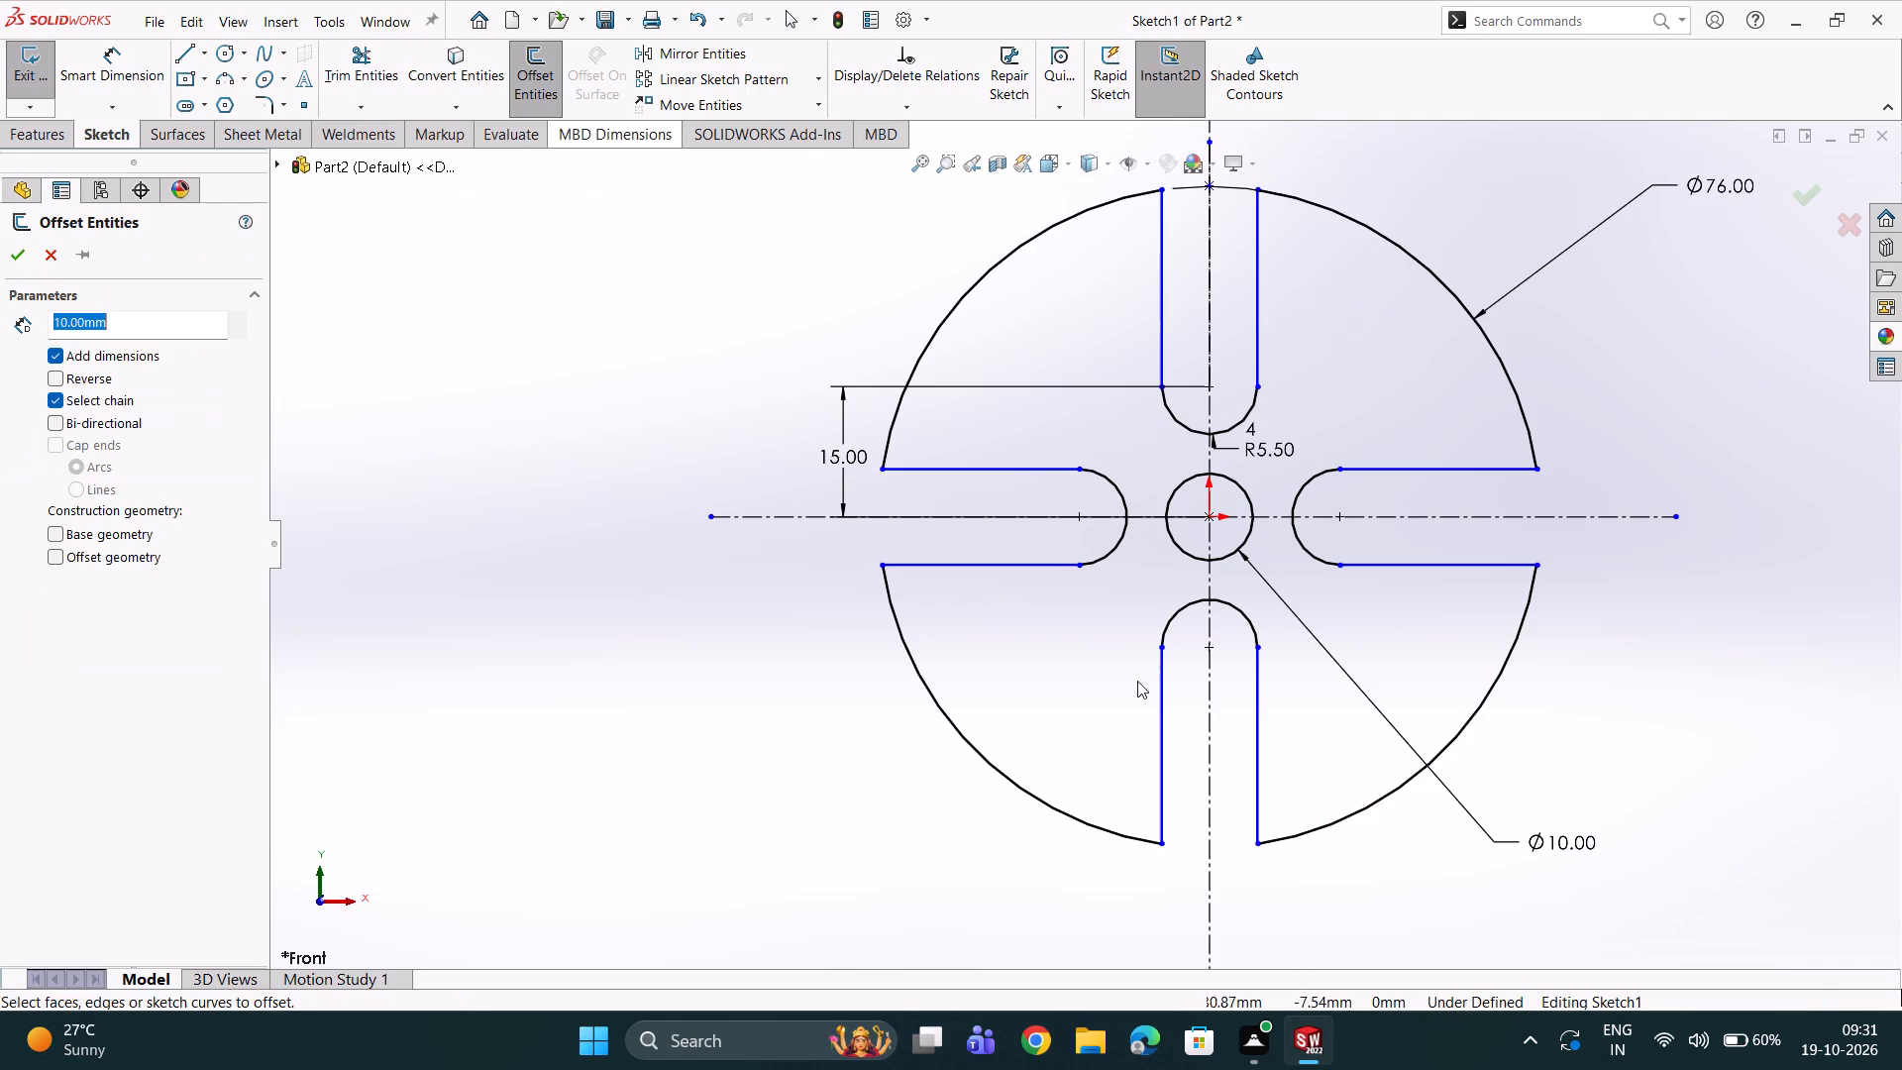
{"action": "left_click", "coordinate": [1210, 760]}
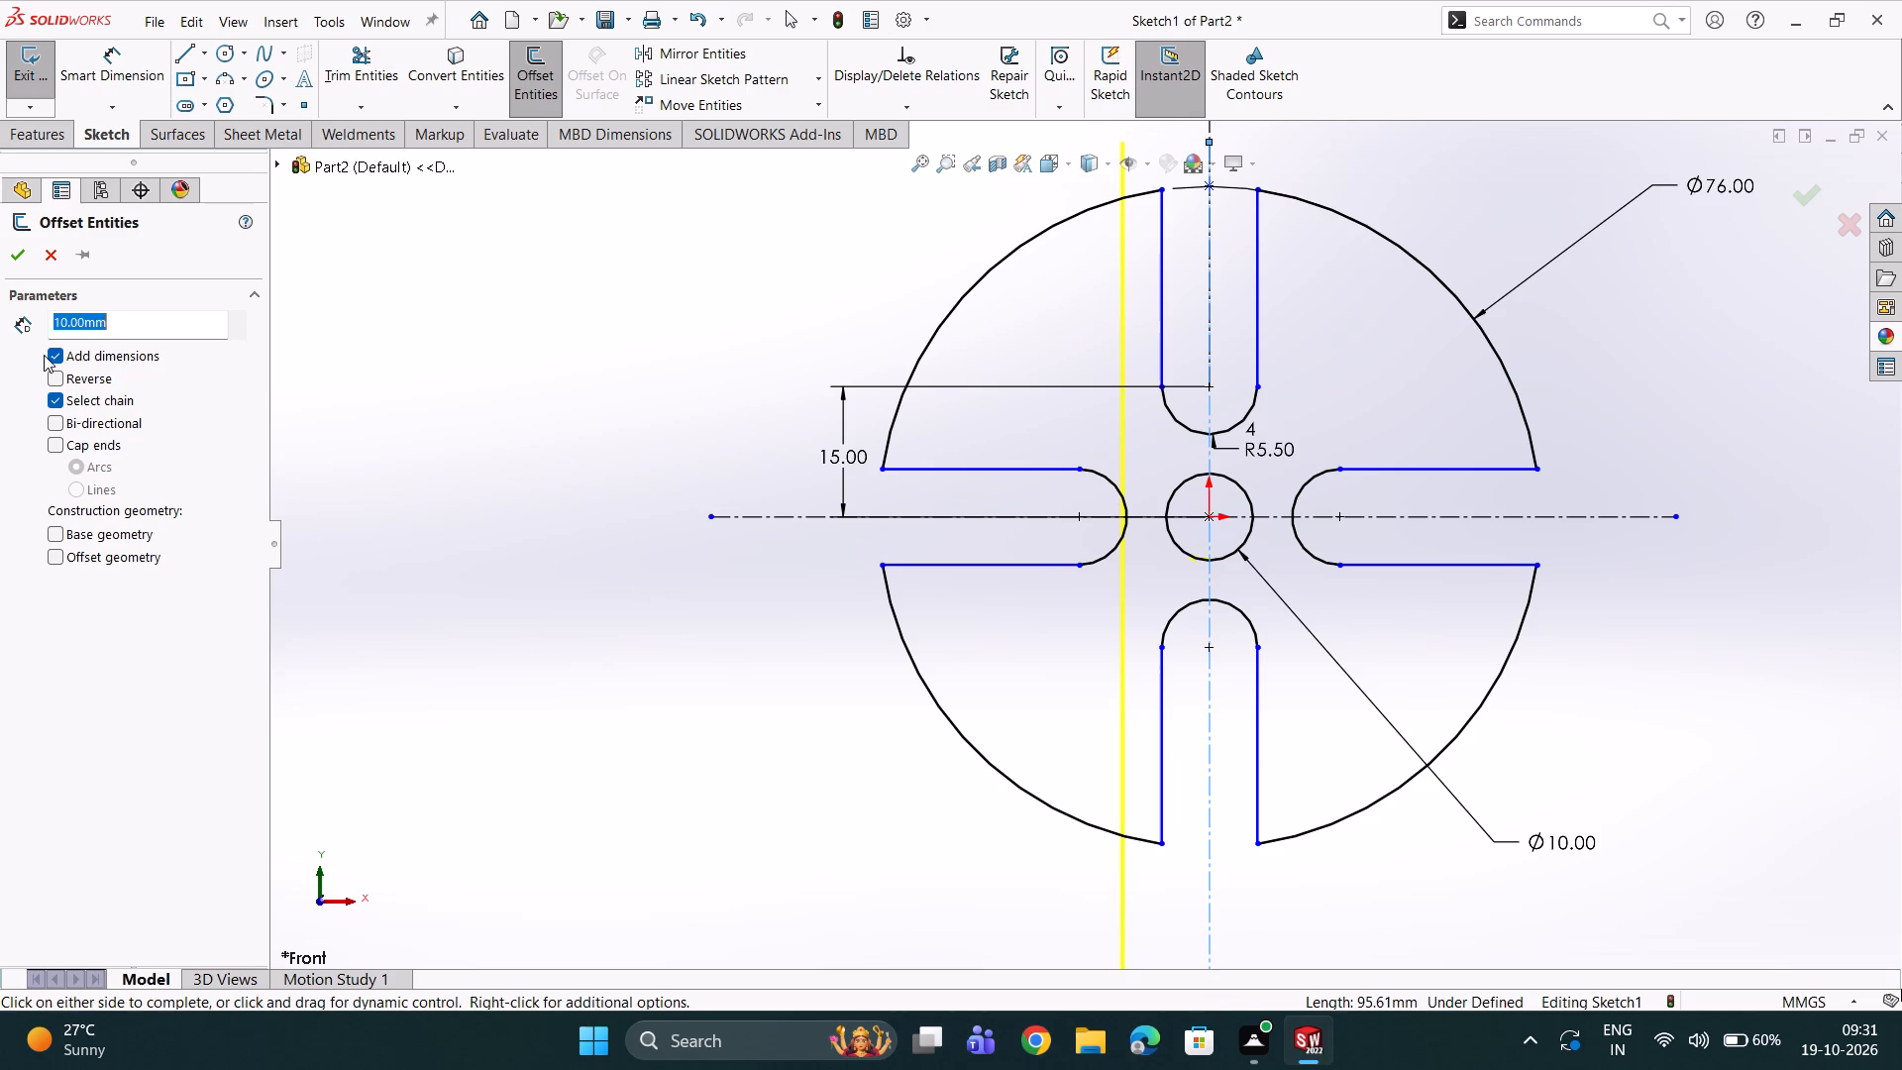
{"action": "left_click", "coordinate": [51, 419]}
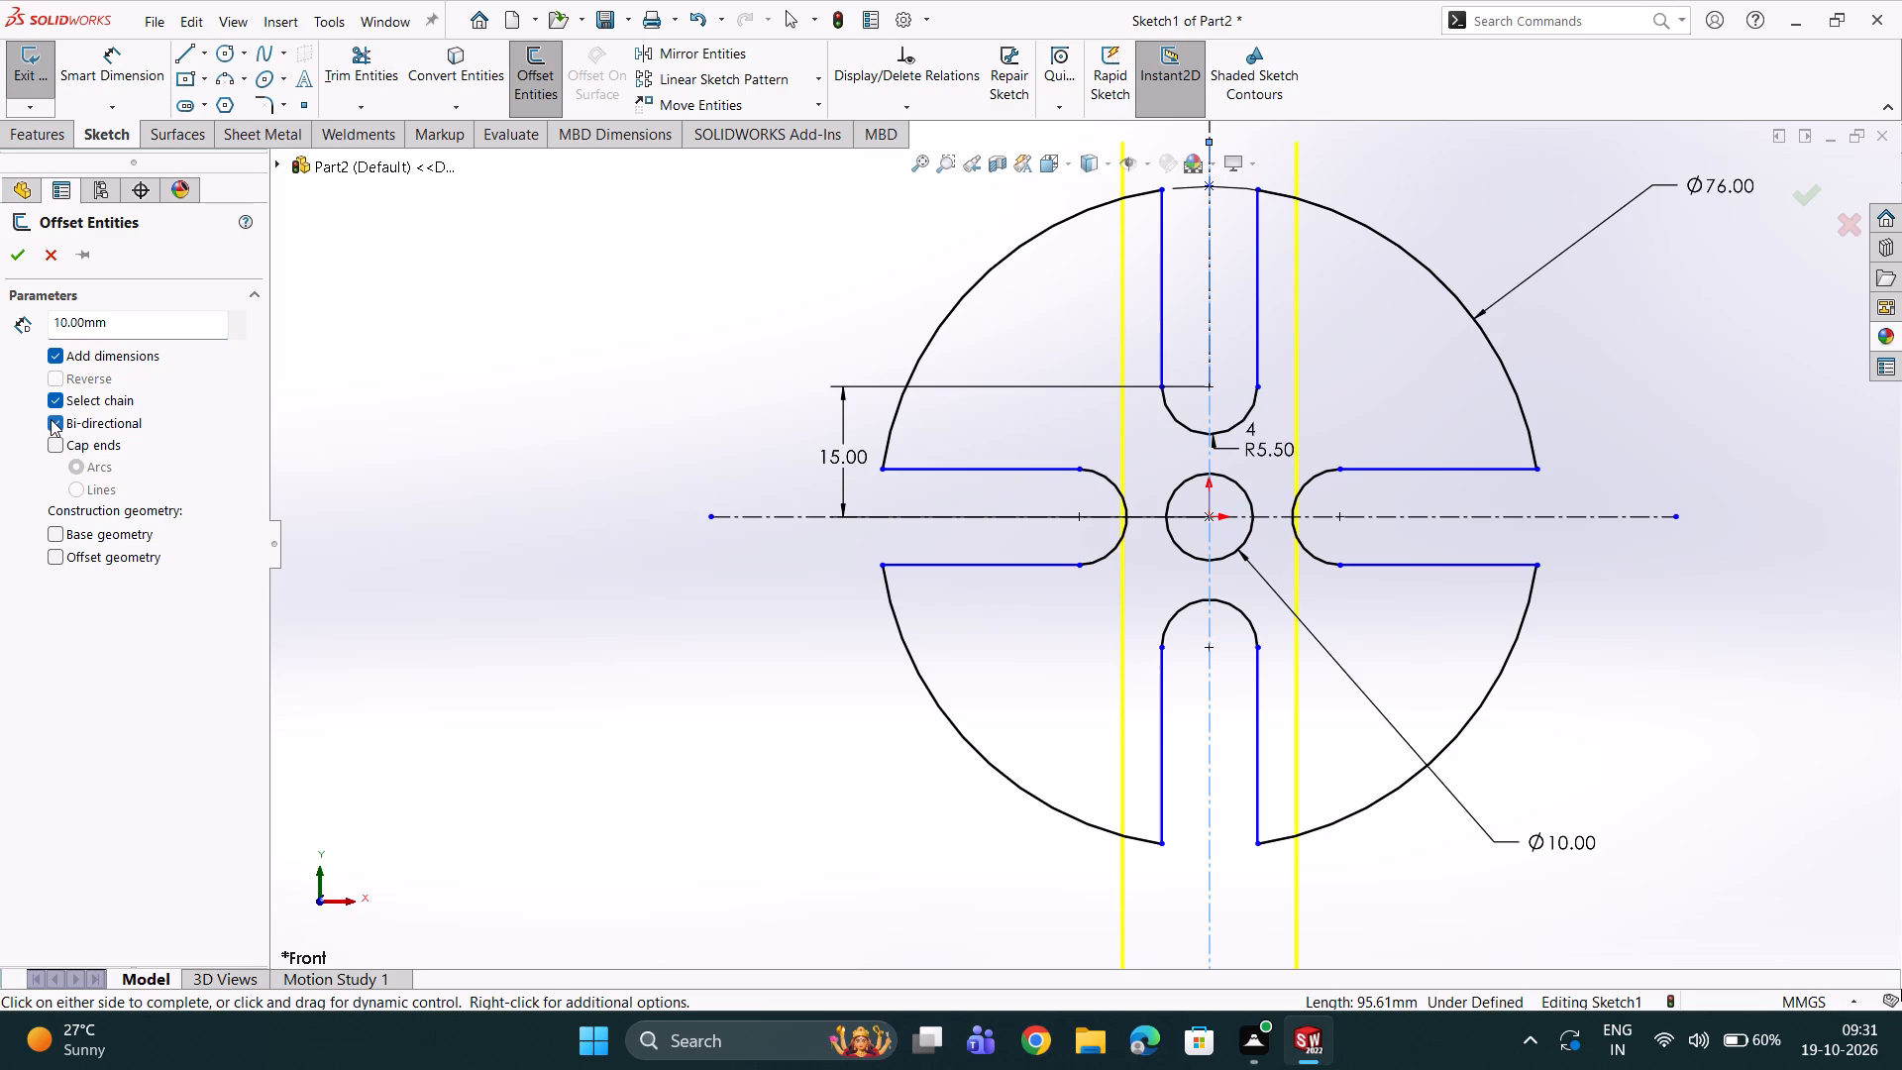
{"action": "left_click", "coordinate": [9, 246]}
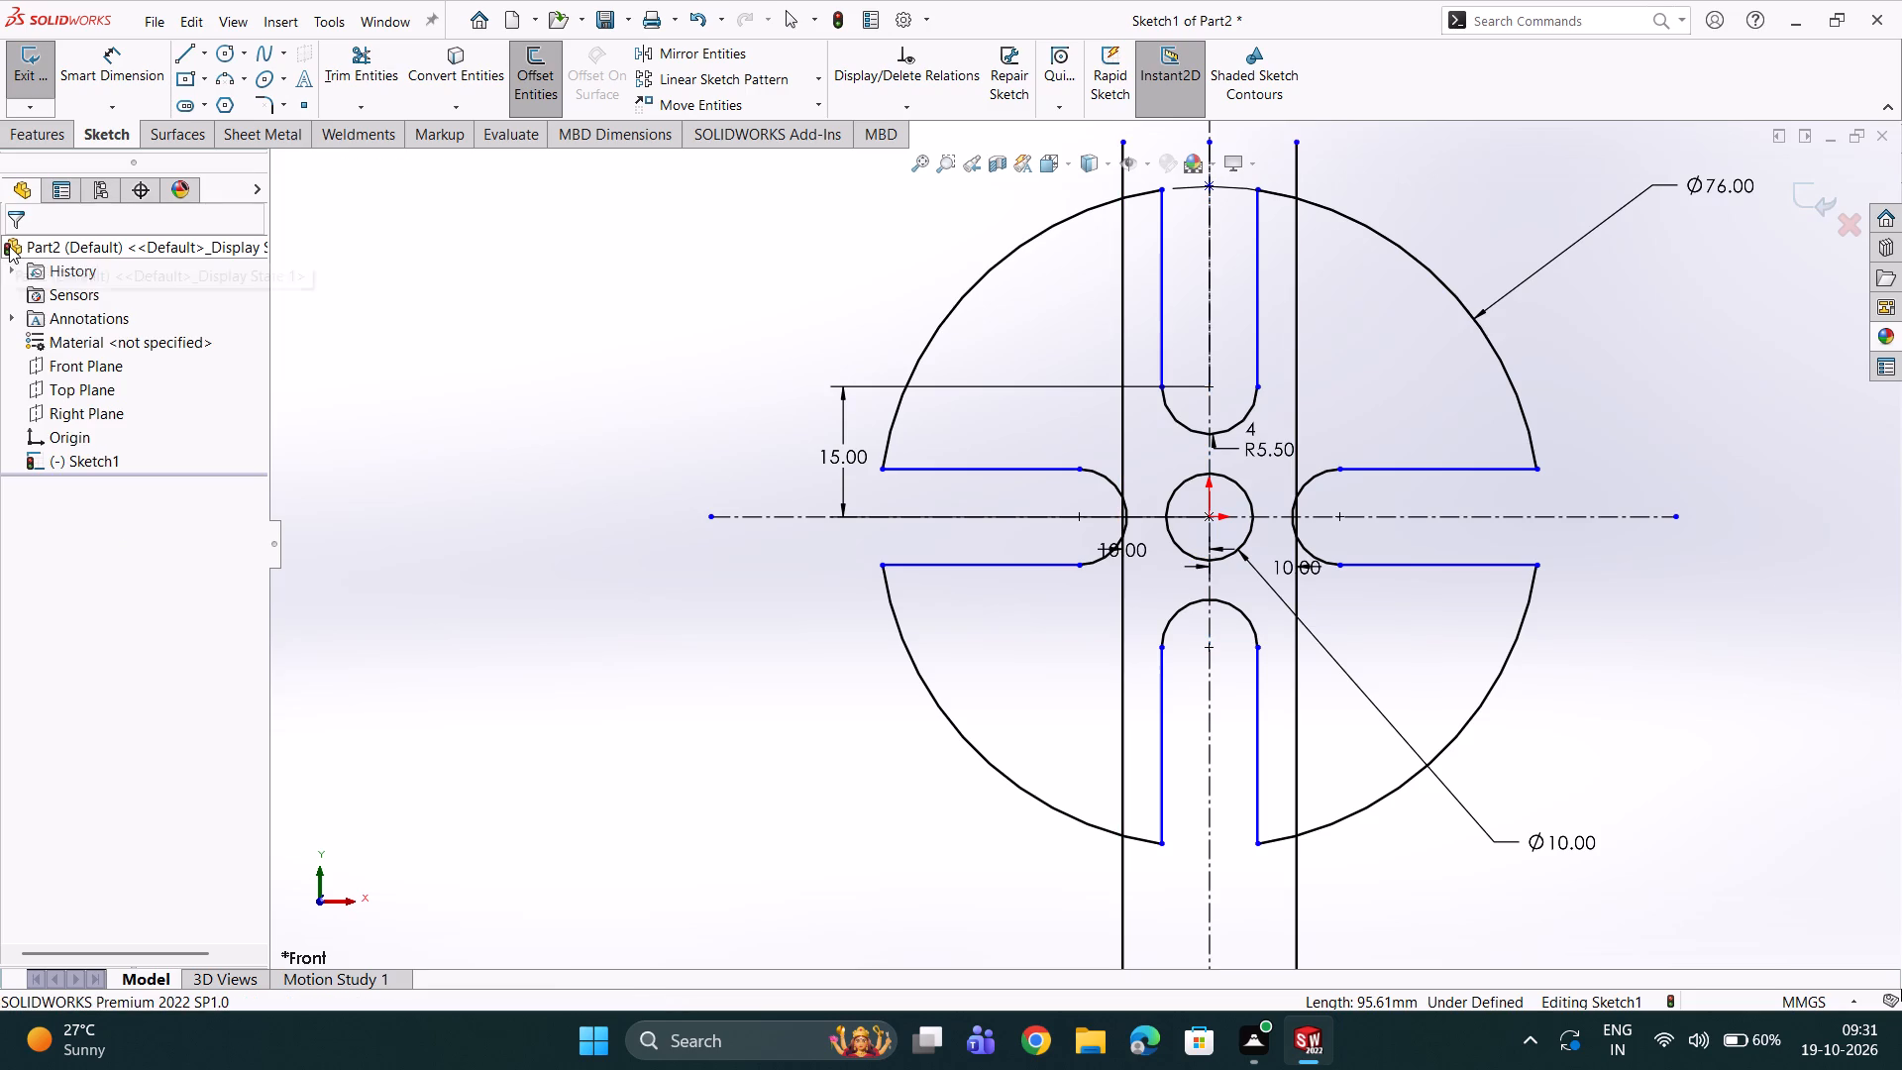
Trim away the four large arcs of the 76 mm circle outside the two vertical offset lines, keeping the short rim arcs beside the vertical slots.
{"action": "left_click", "coordinate": [353, 56]}
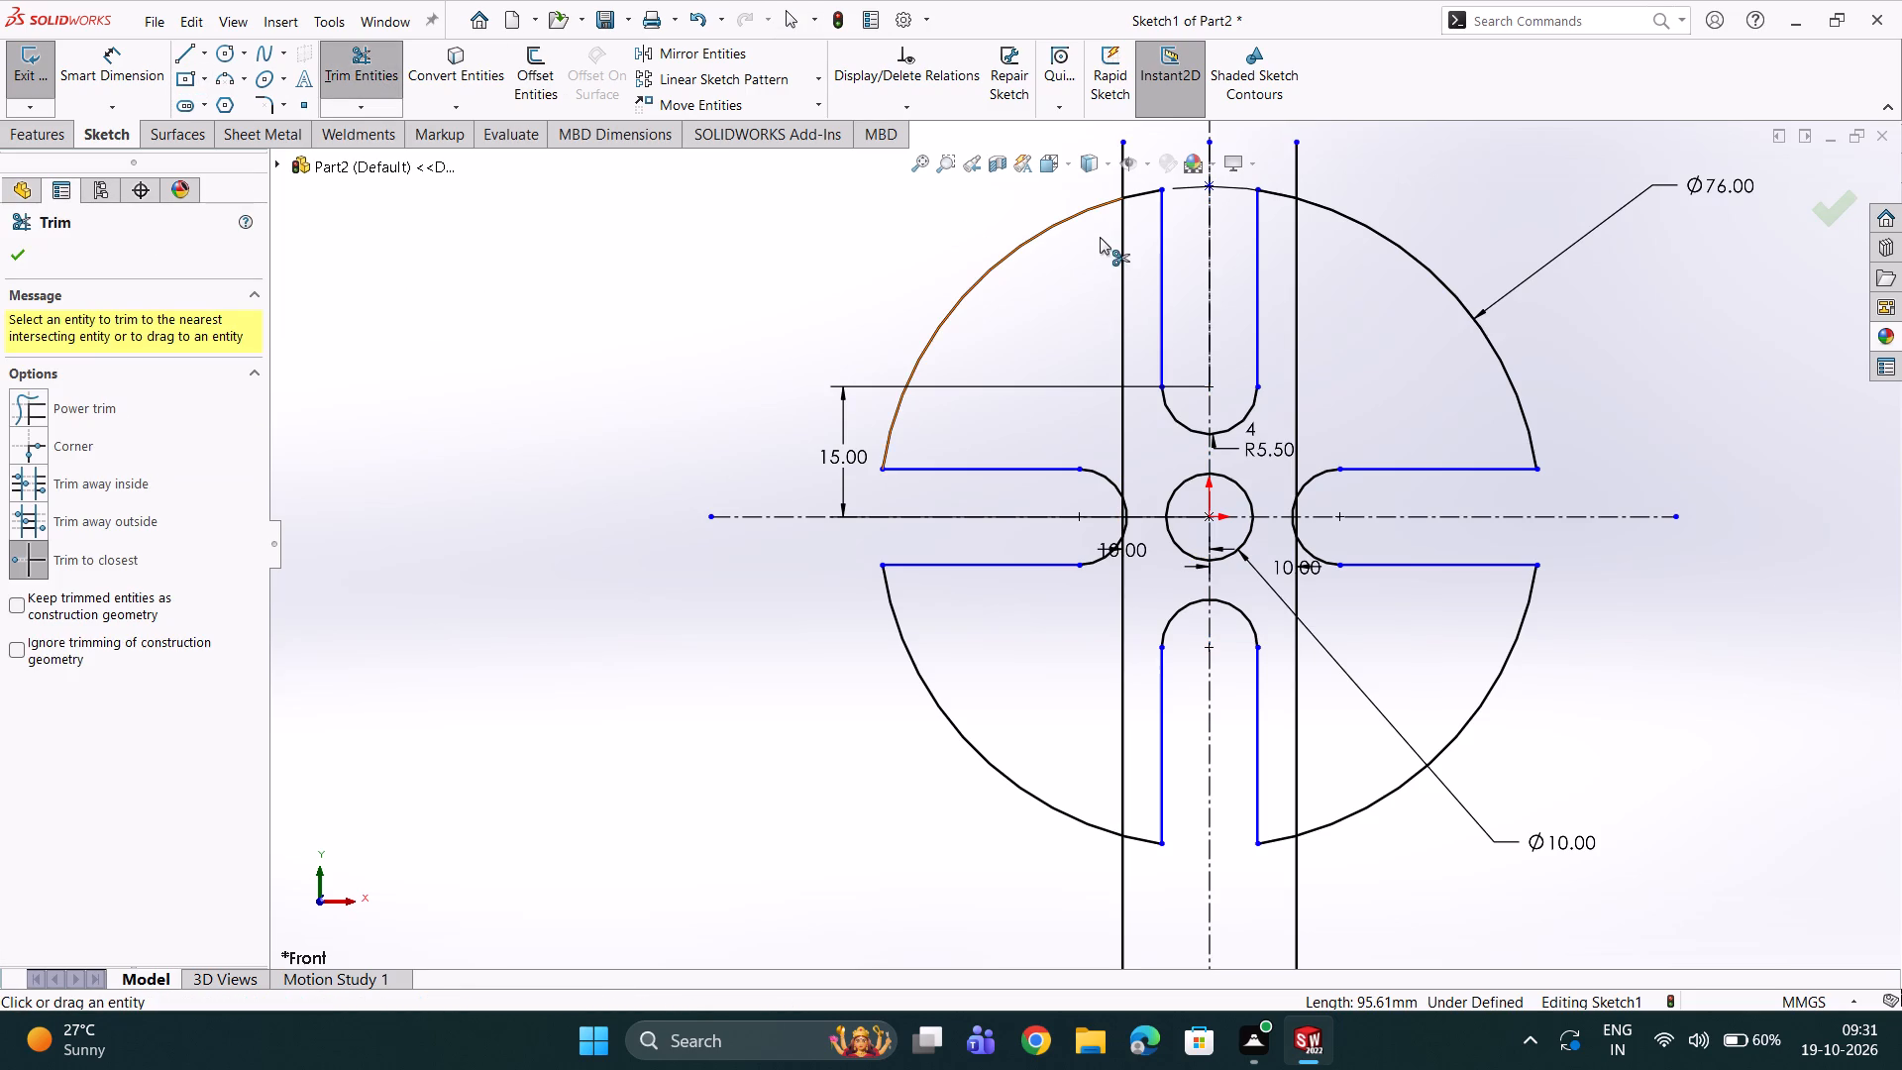
{"action": "scroll", "coordinate": [1113, 199], "scroll_direction": "down", "scroll_amount": 3}
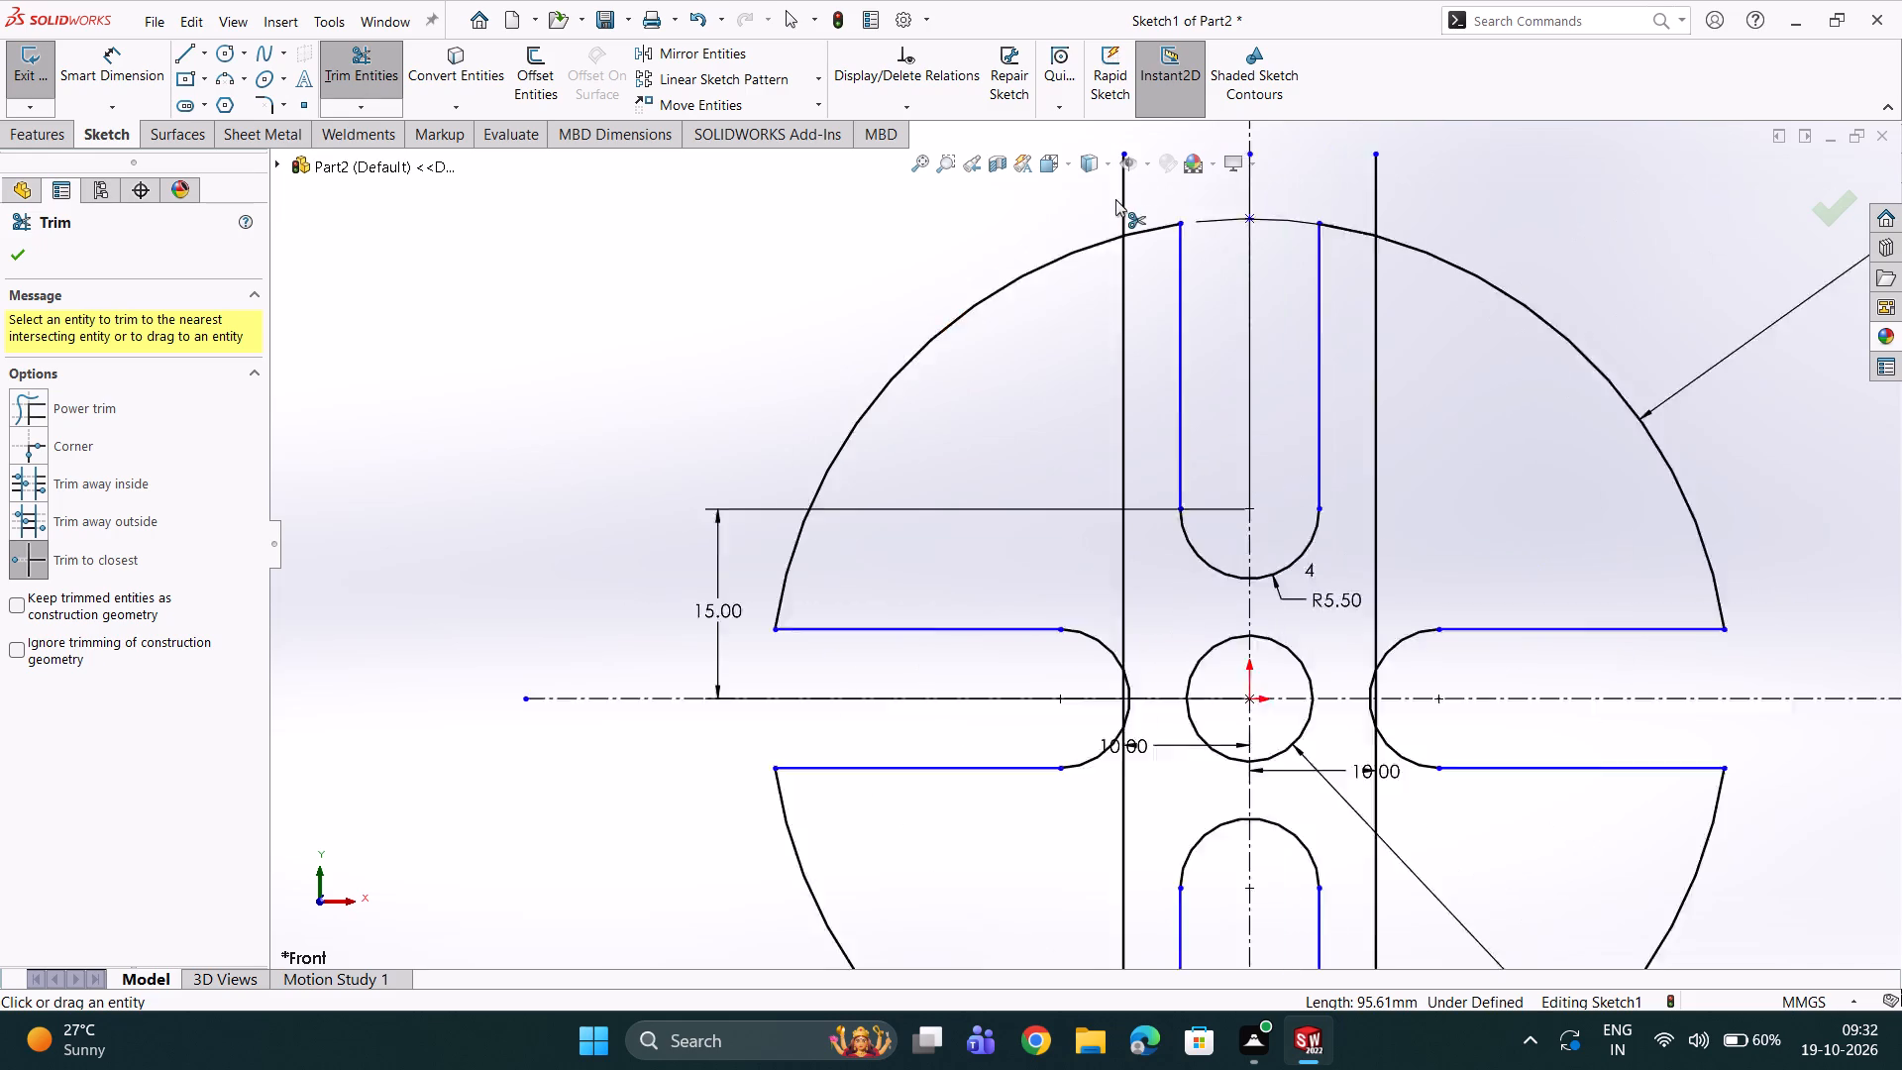
{"action": "scroll", "coordinate": [1116, 261], "scroll_direction": "down", "scroll_amount": 2}
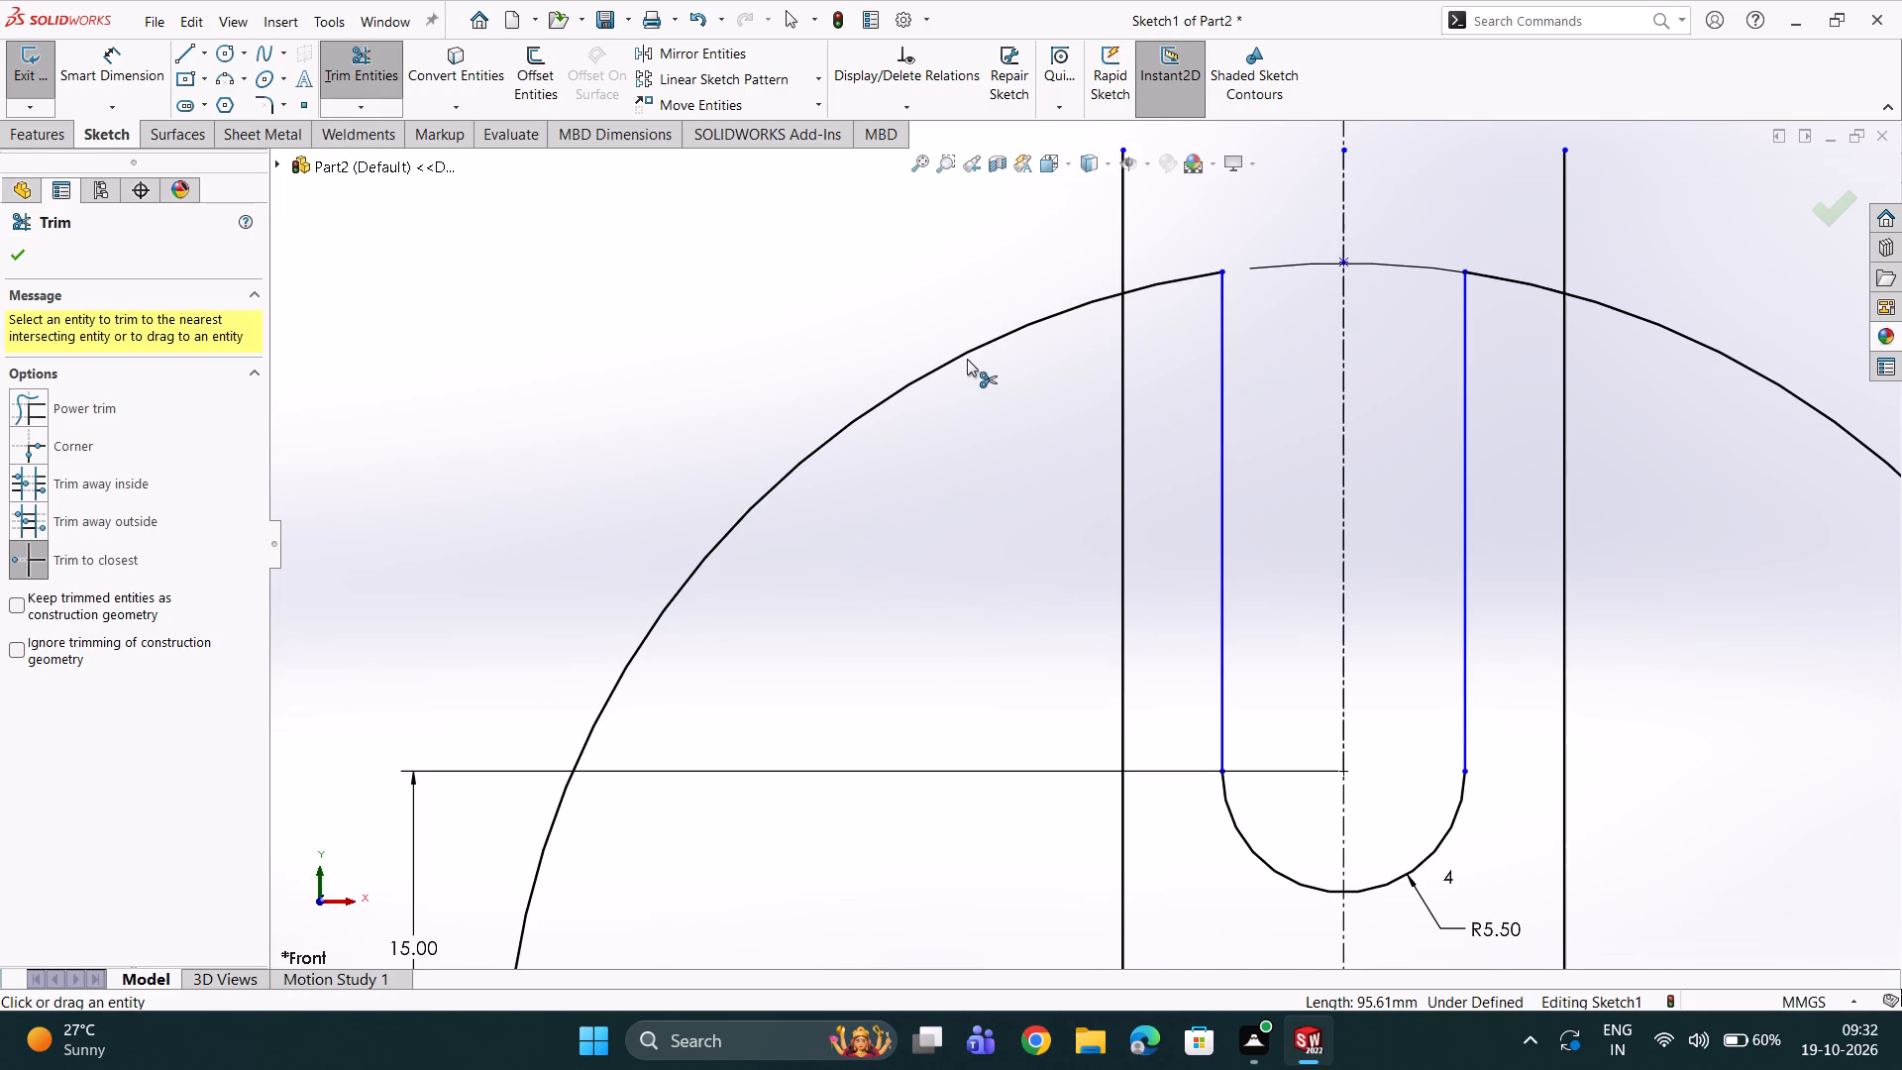
{"action": "left_click", "coordinate": [967, 359]}
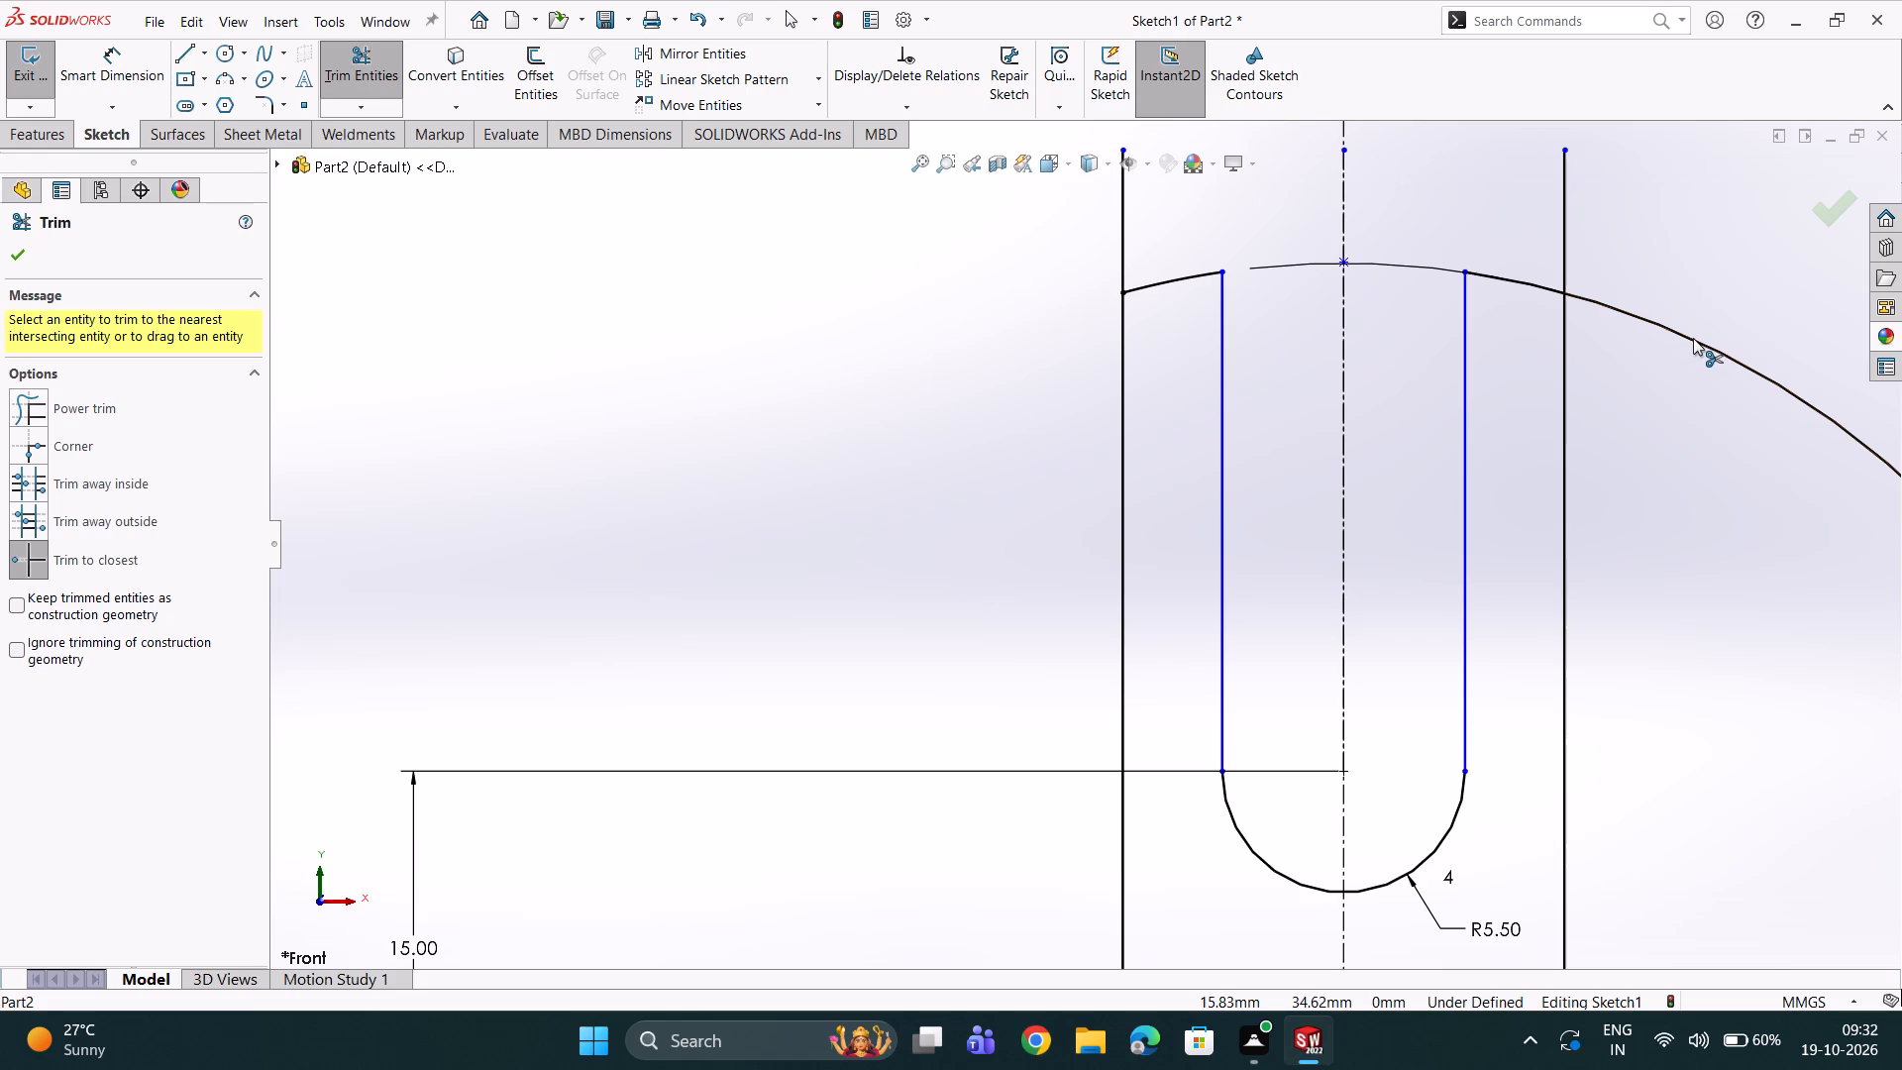
{"action": "scroll", "coordinate": [1693, 344], "scroll_direction": "down", "scroll_amount": 2}
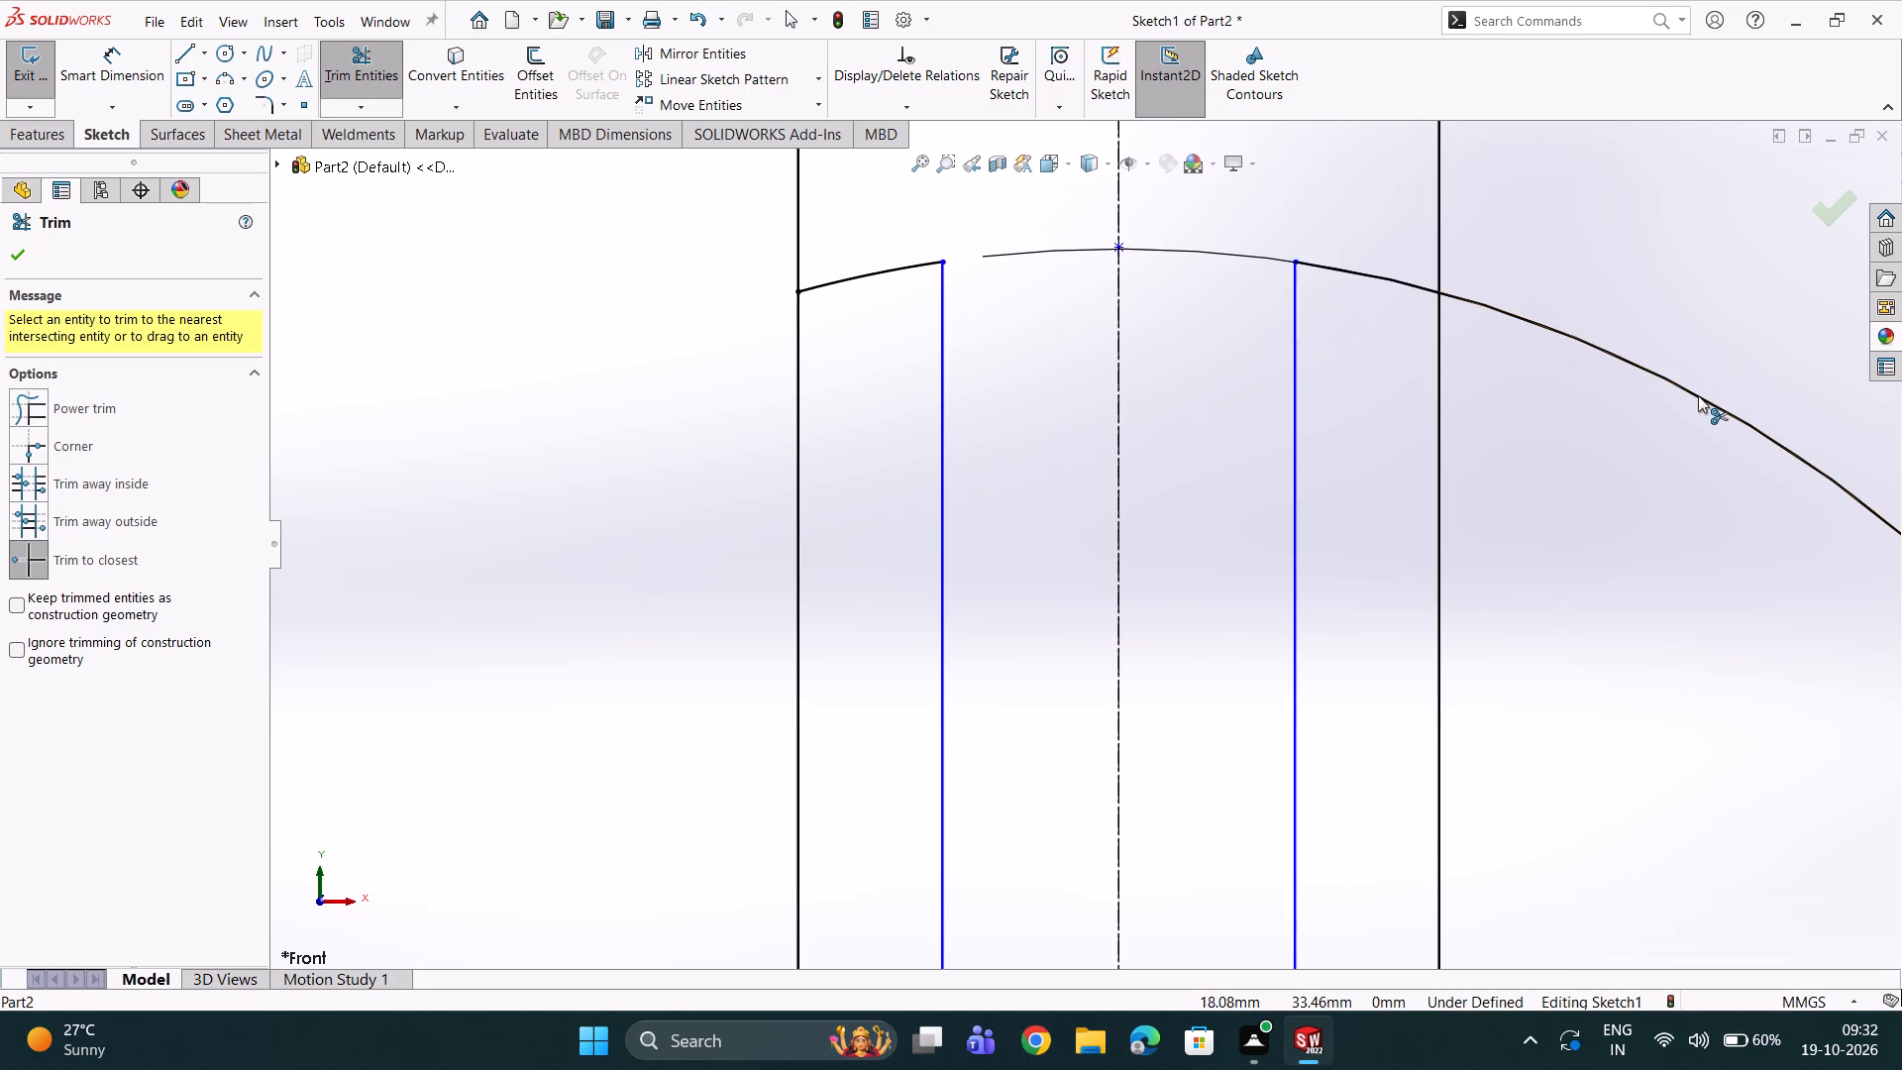
{"action": "left_click", "coordinate": [1699, 392]}
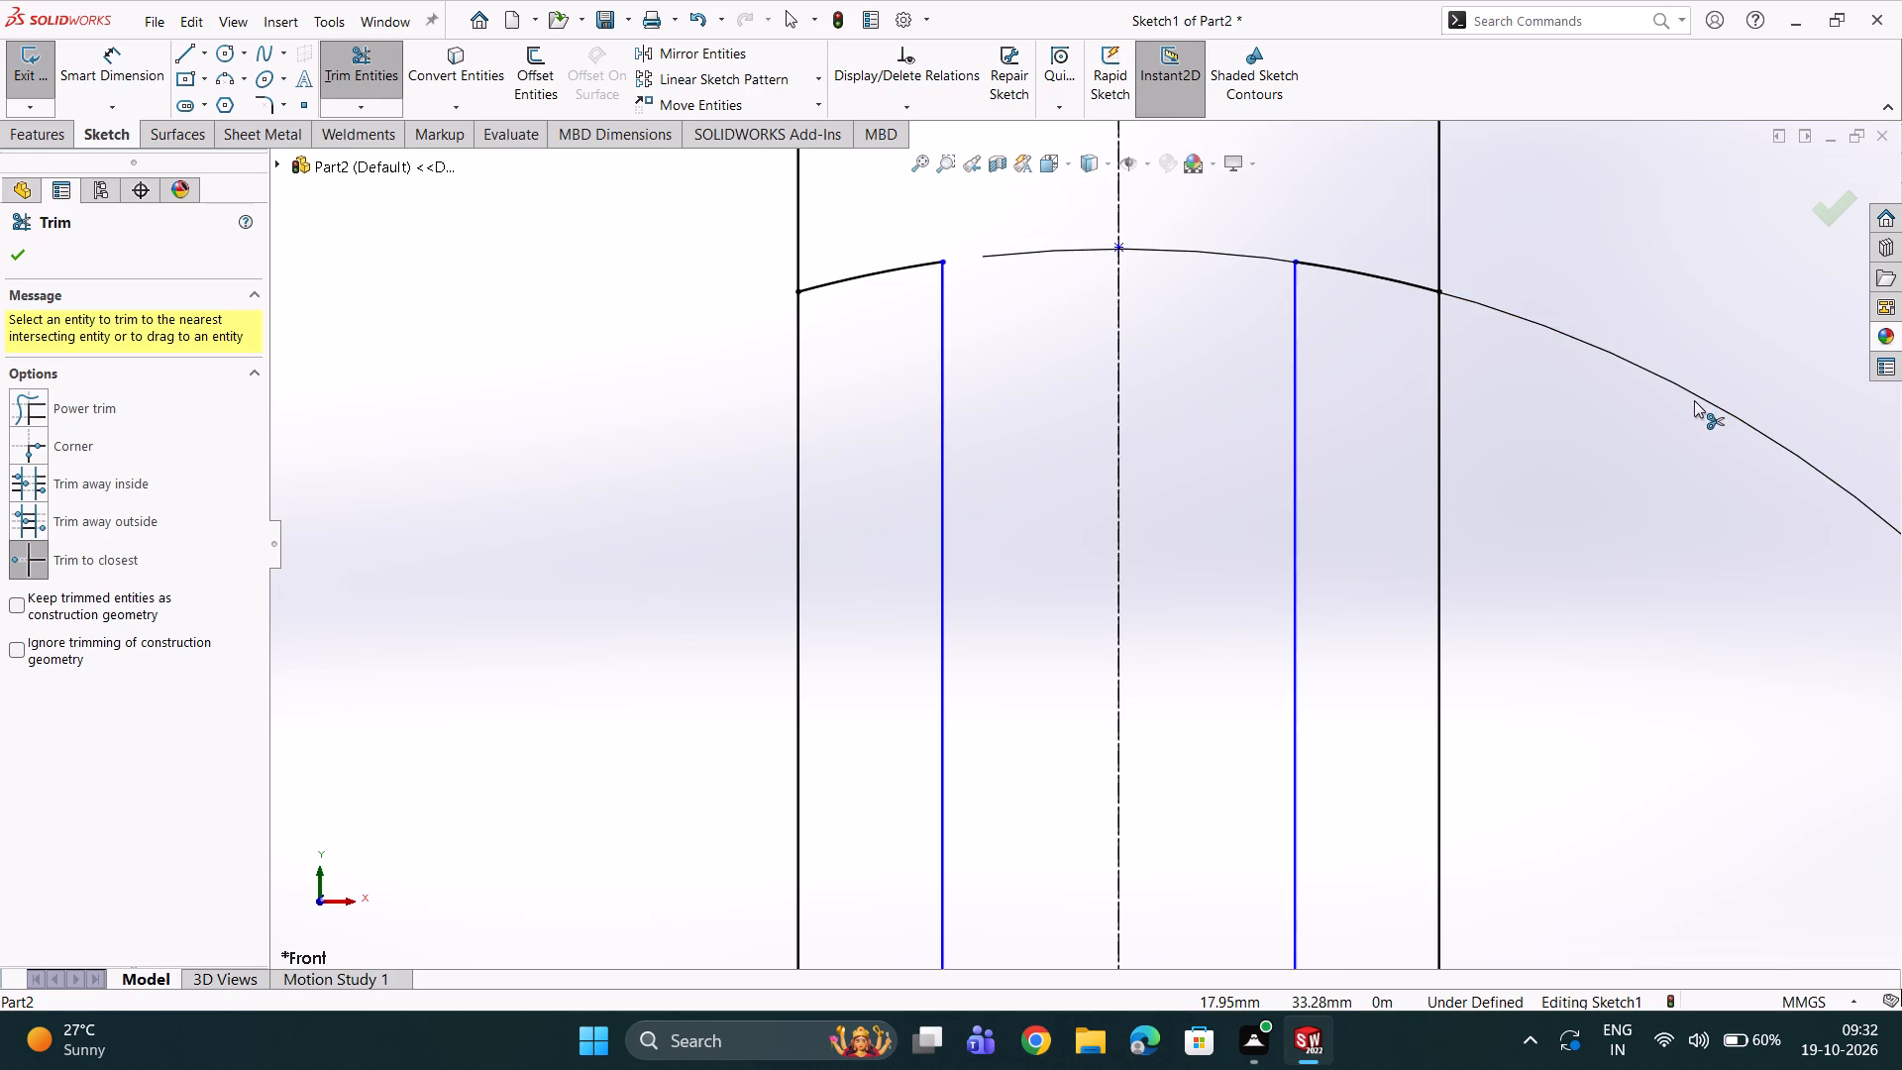
{"action": "scroll", "coordinate": [1476, 470], "scroll_direction": "up", "scroll_amount": 8}
{"action": "scroll", "coordinate": [1261, 834], "scroll_direction": "down", "scroll_amount": 3}
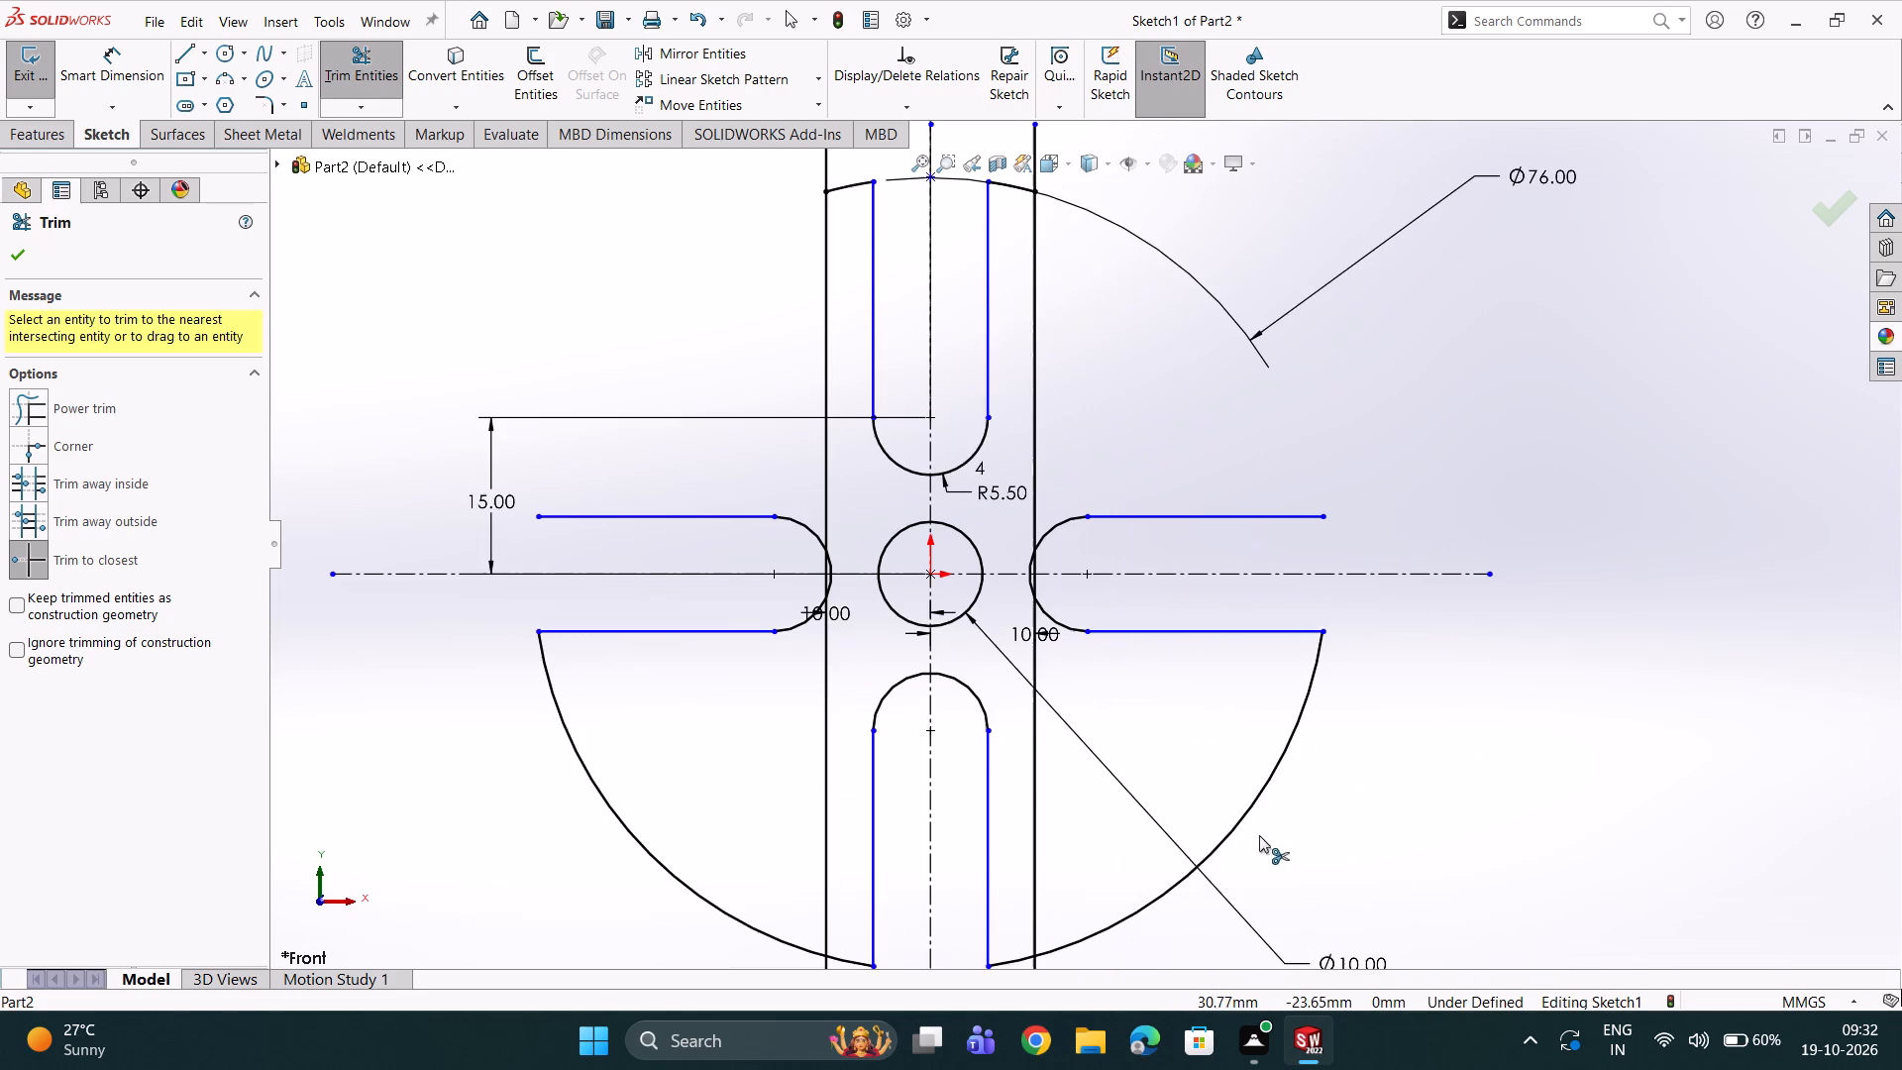
{"action": "left_click", "coordinate": [1155, 905]}
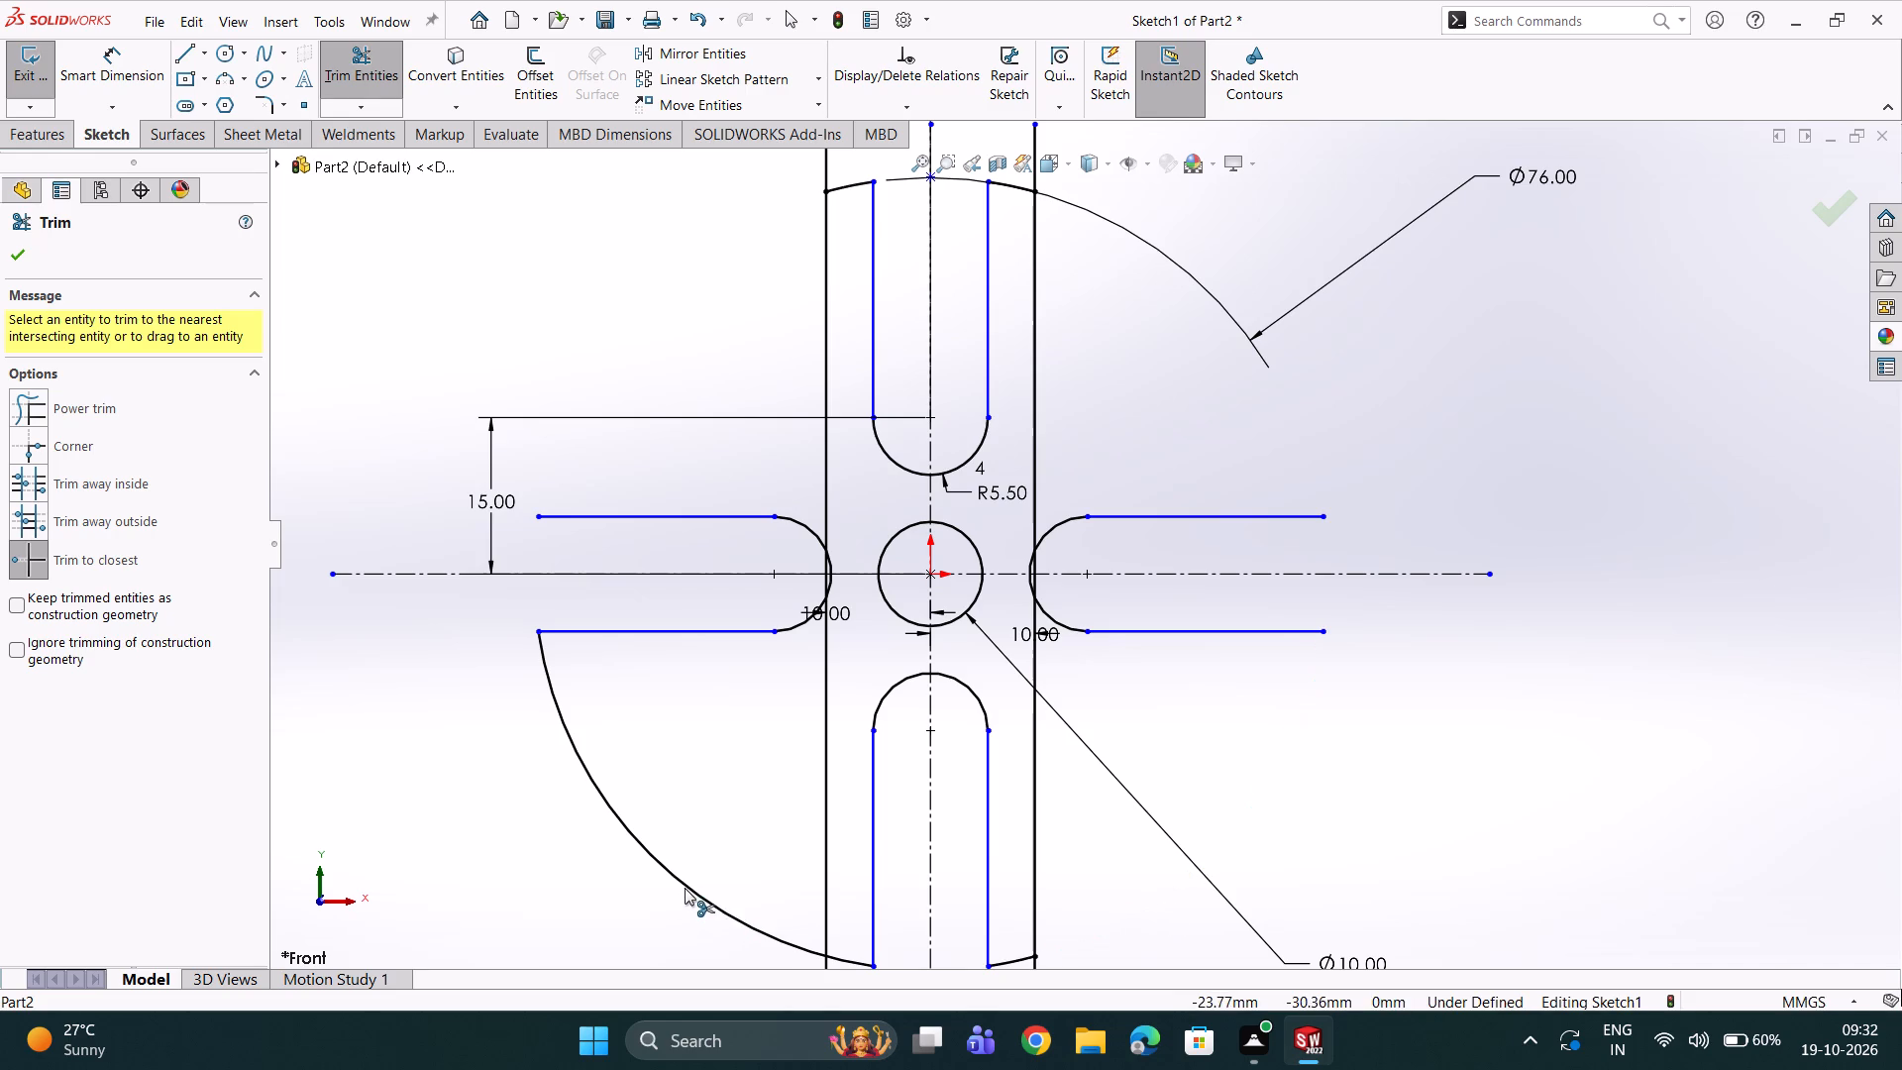
{"action": "left_click", "coordinate": [687, 885]}
{"action": "scroll", "coordinate": [741, 844], "scroll_direction": "up", "scroll_amount": 3}
{"action": "scroll", "coordinate": [1112, 507], "scroll_direction": "down", "scroll_amount": 2}
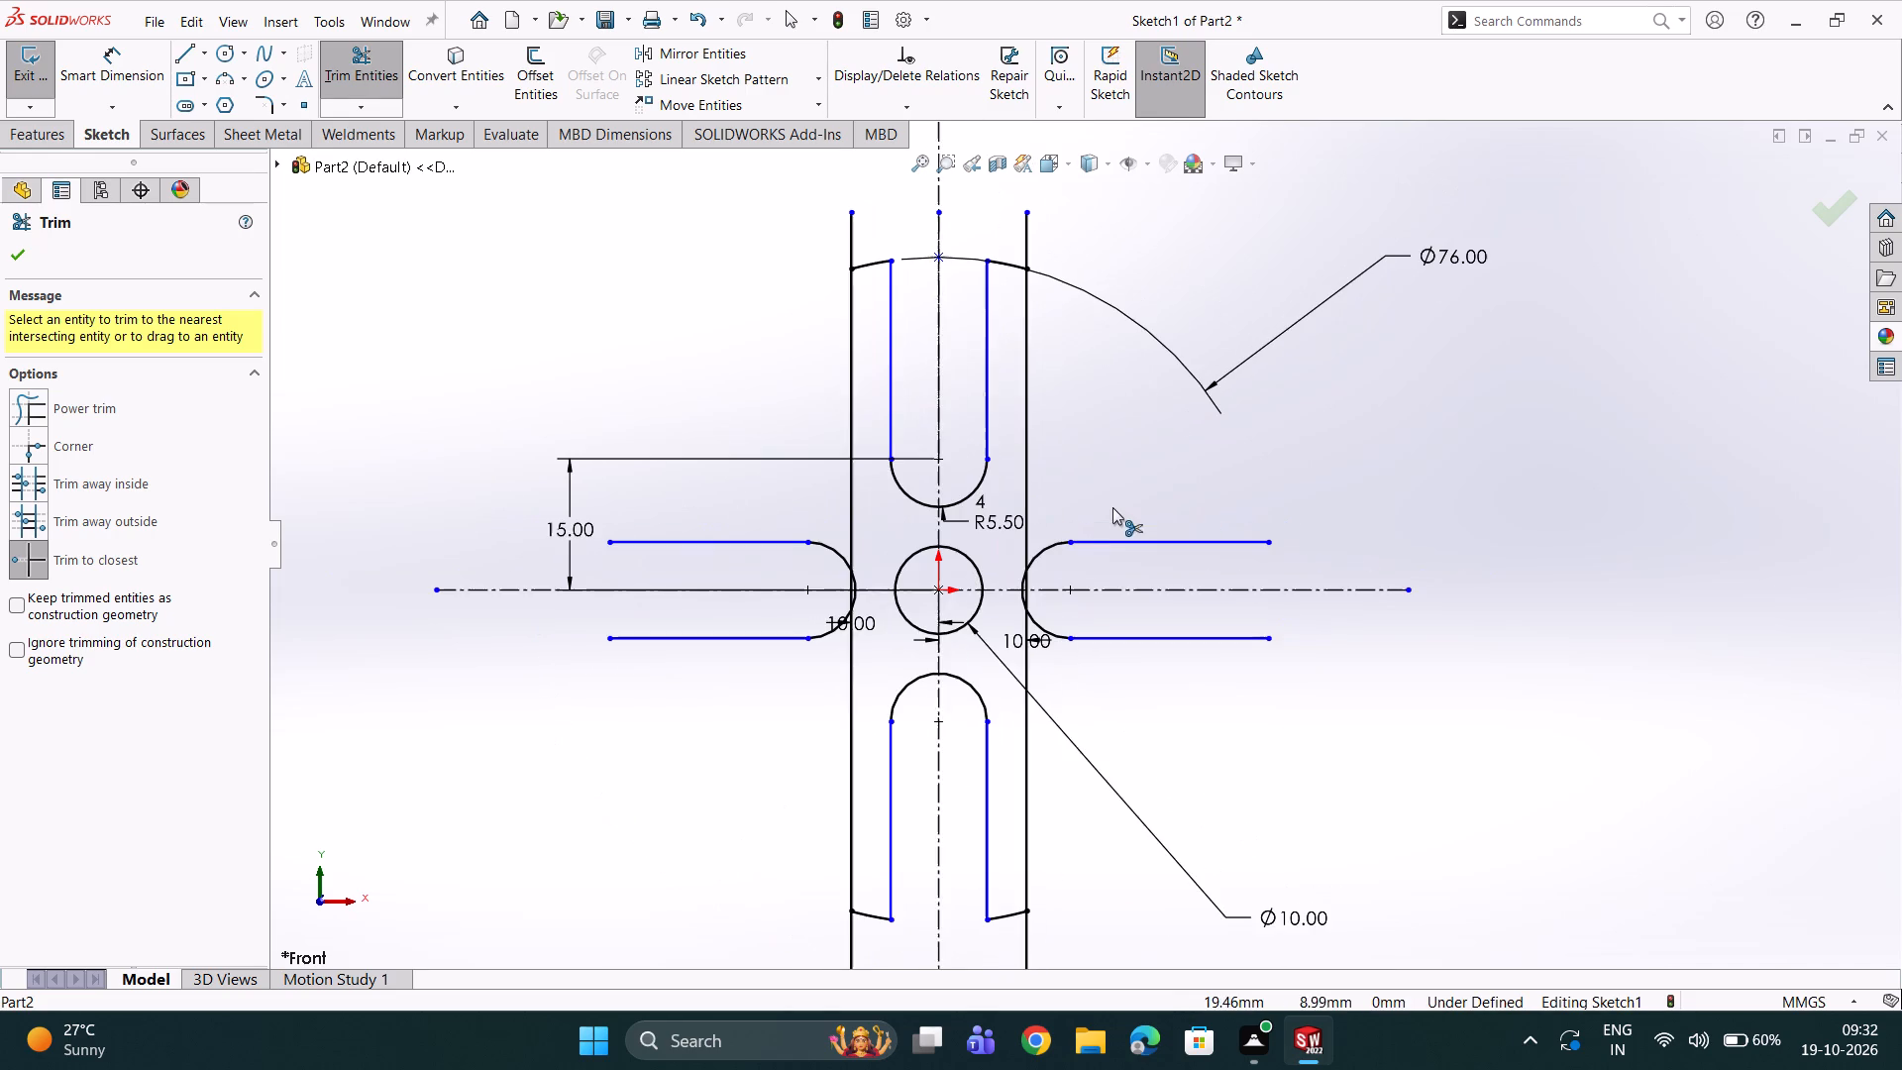
Trim away both vertical offset lines above, below and within the disc, except the short pieces inside the side slots' end arcs.
{"action": "left_click", "coordinate": [1025, 238]}
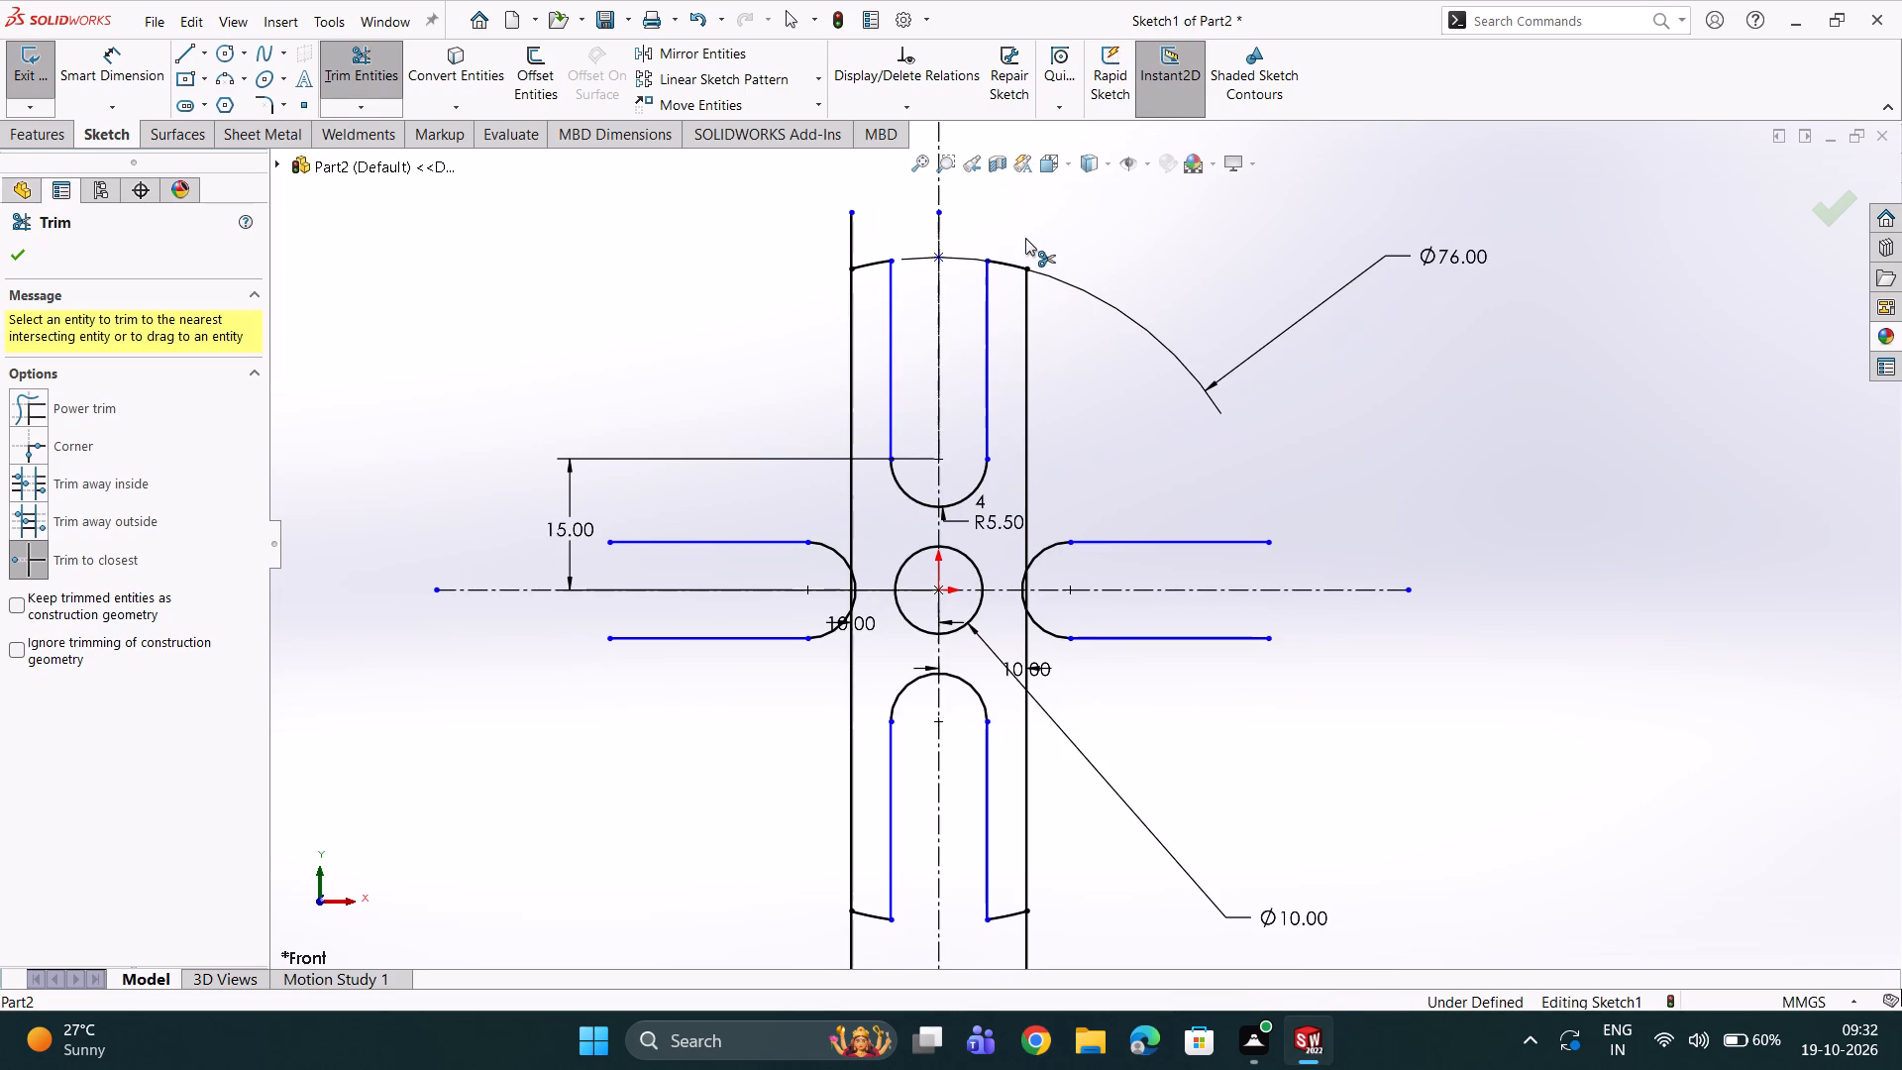
{"action": "double_click", "coordinate": [856, 228]}
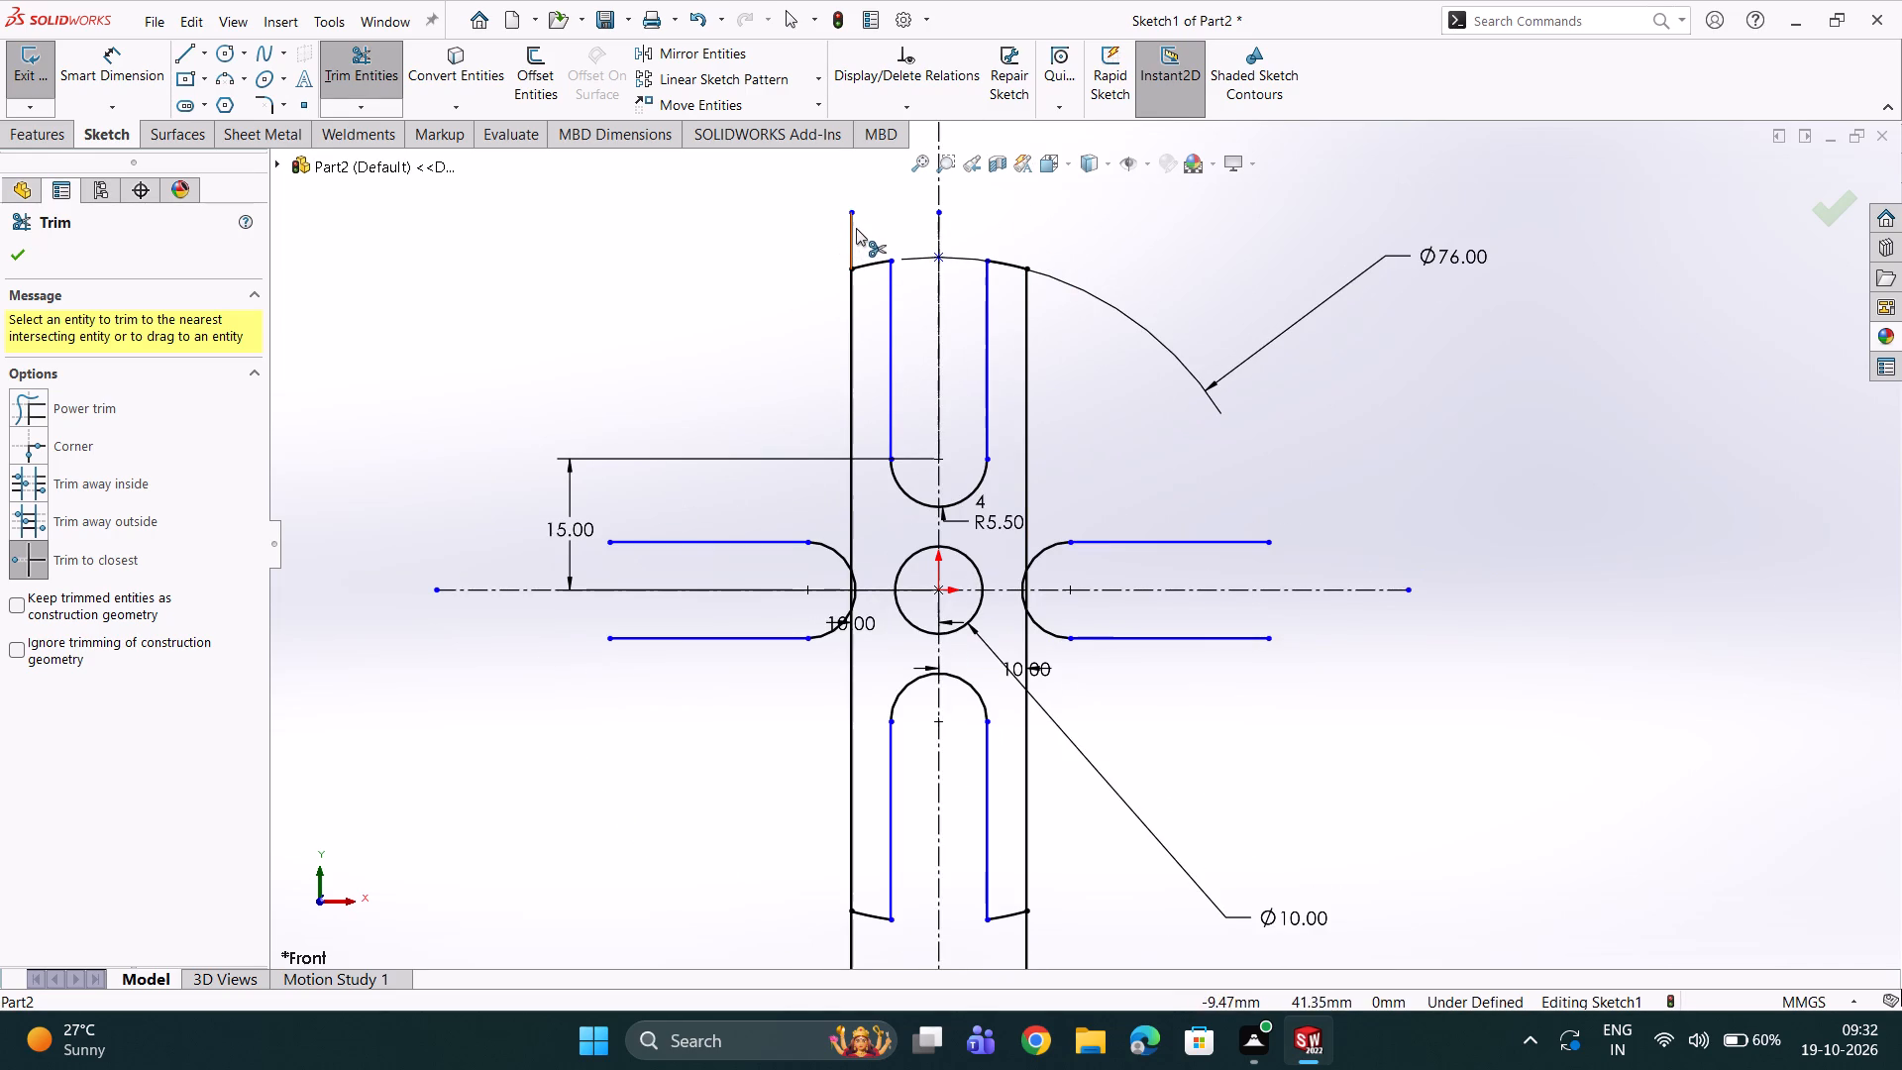
{"action": "left_click", "coordinate": [857, 449]}
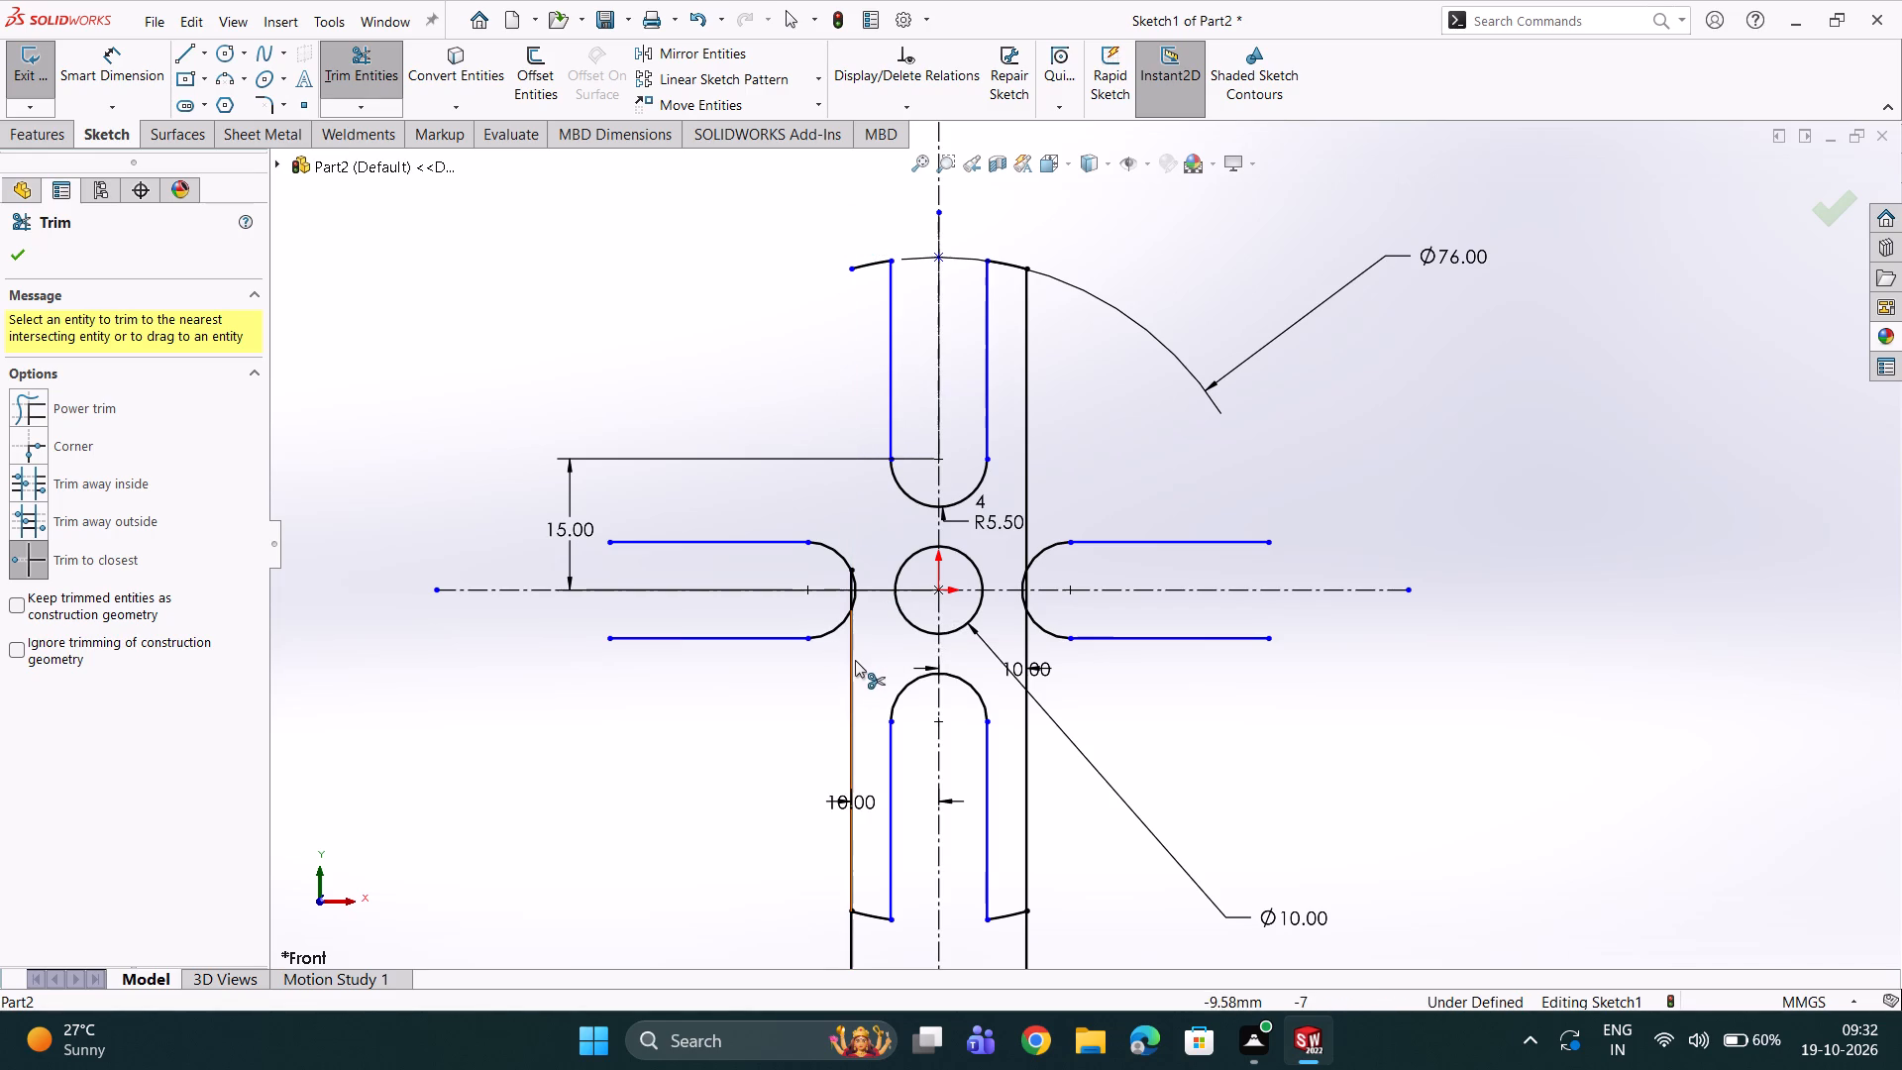
{"action": "left_click", "coordinate": [855, 660]}
{"action": "left_click", "coordinate": [1029, 481]}
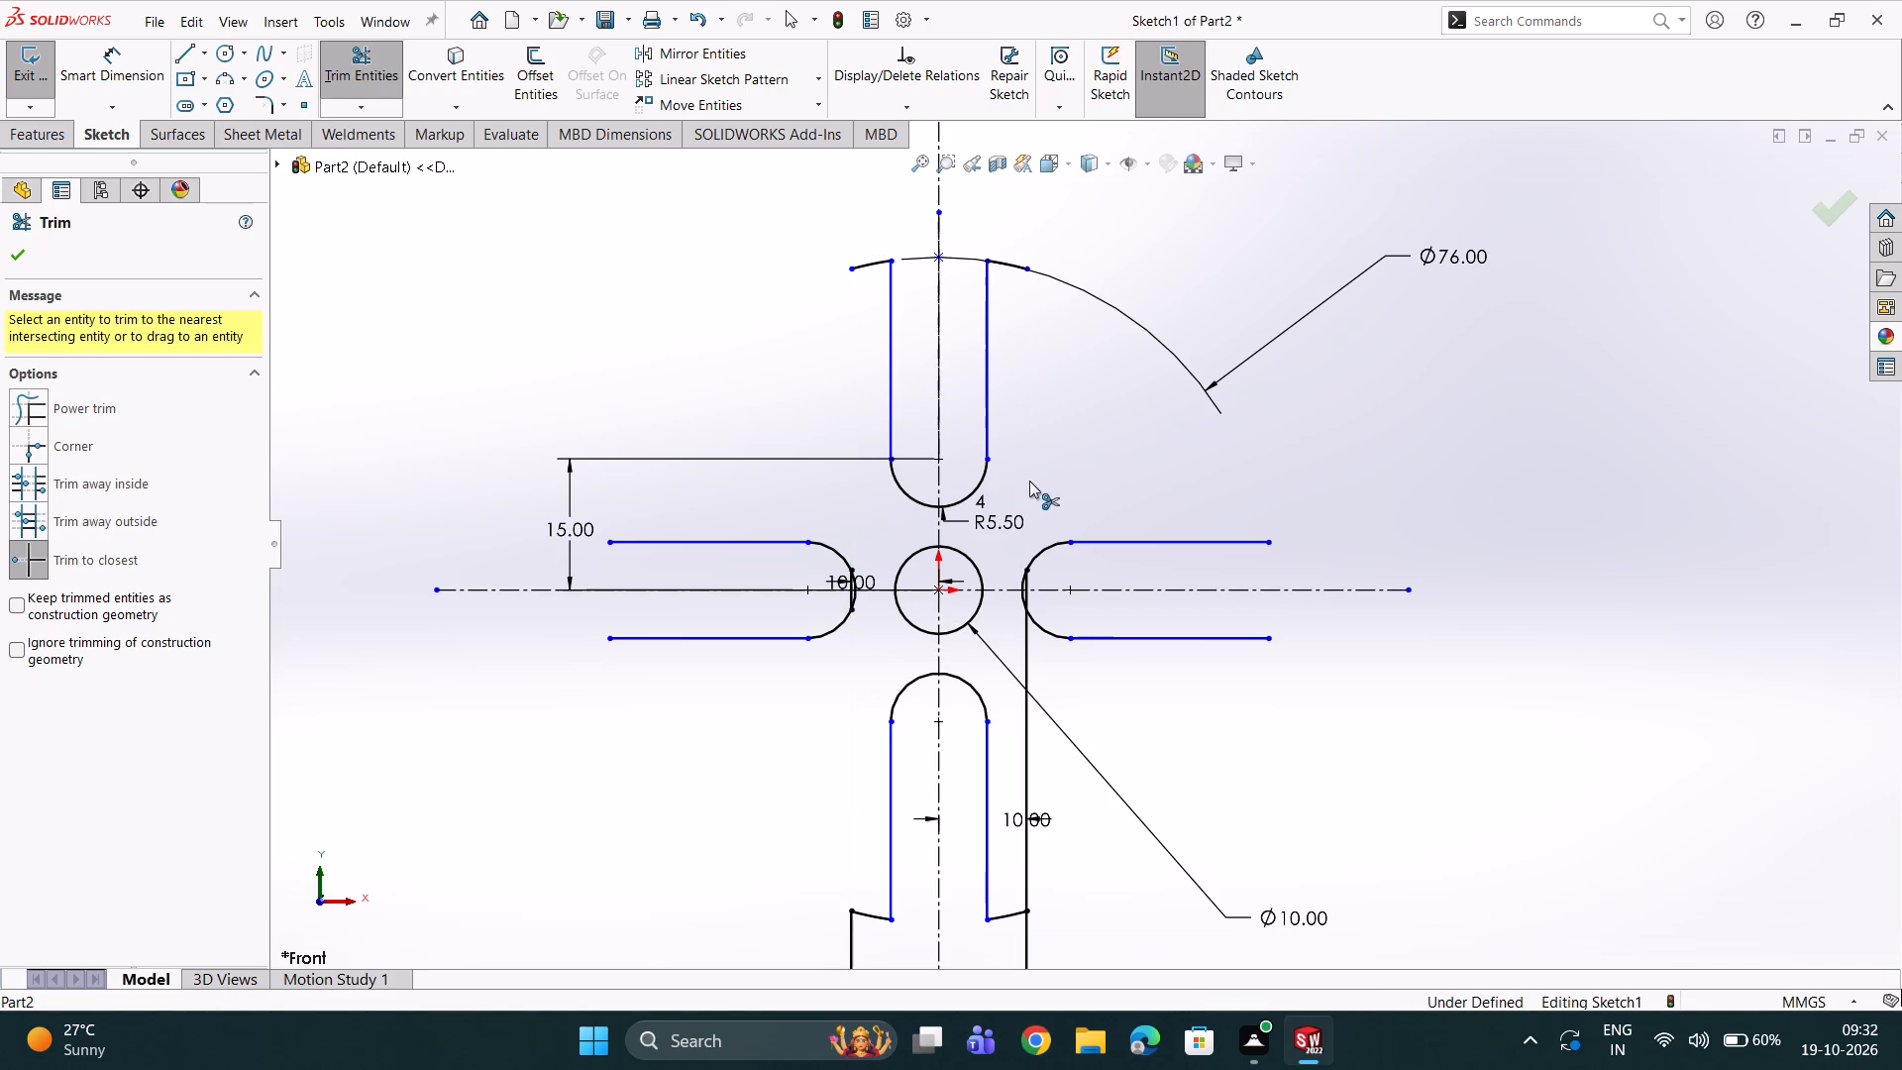
{"action": "left_click", "coordinate": [1027, 759]}
{"action": "scroll", "coordinate": [1032, 929], "scroll_direction": "up", "scroll_amount": 2}
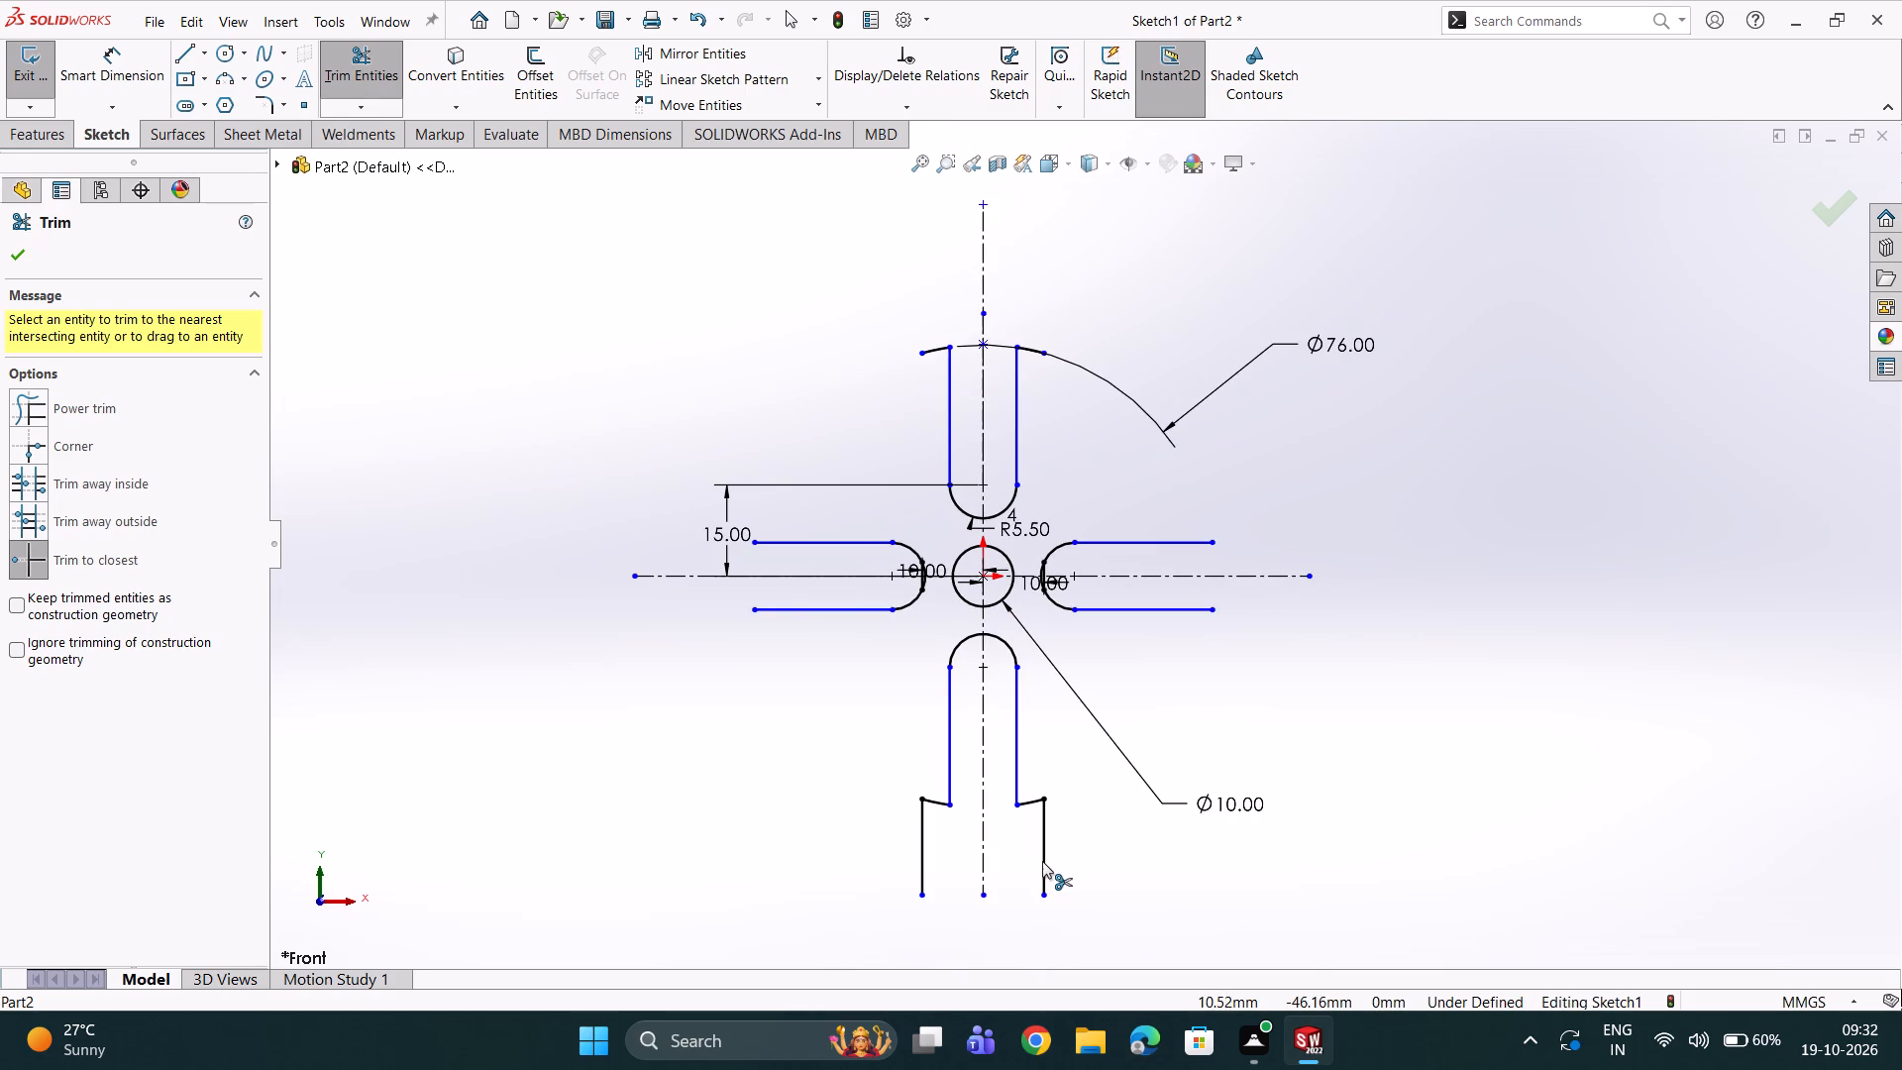
{"action": "left_click", "coordinate": [1040, 862]}
{"action": "left_click", "coordinate": [925, 856]}
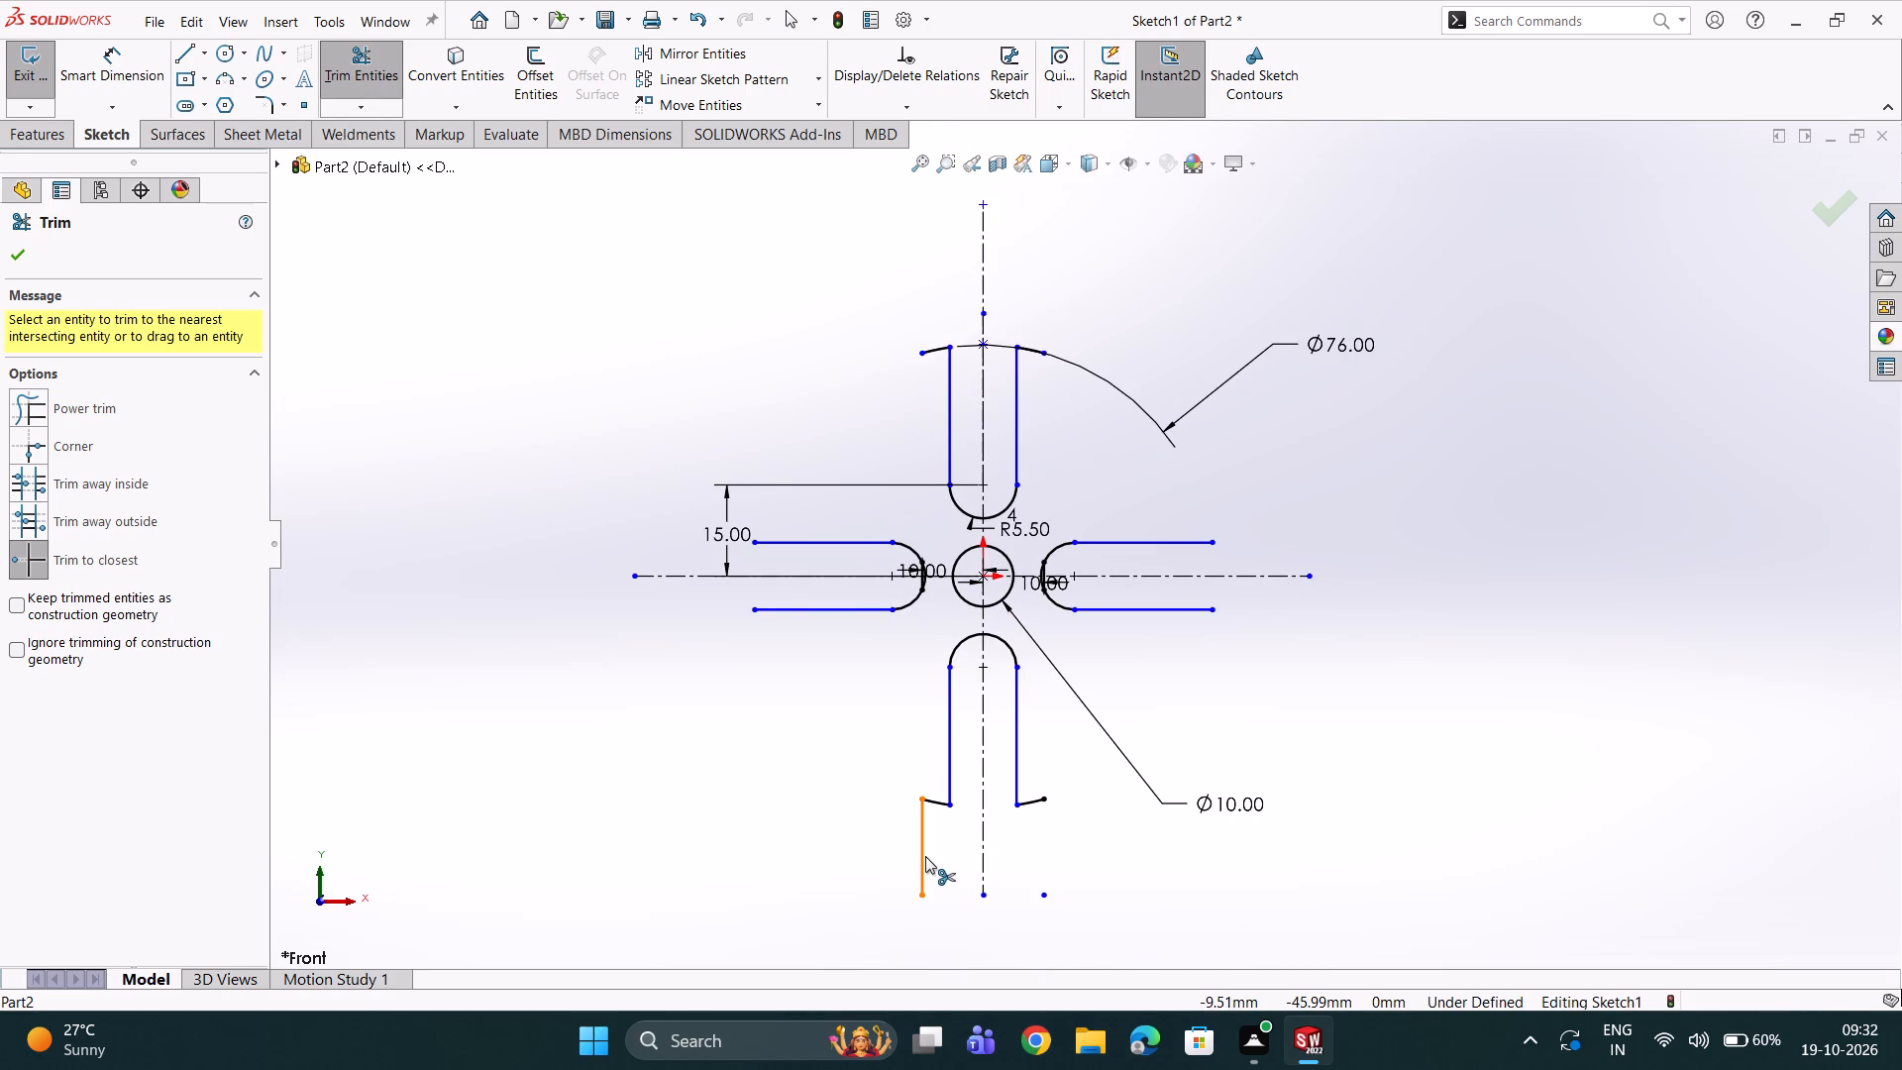
Trim away the two short rim arcs on either side of the lower slot's open end.
{"action": "scroll", "coordinate": [931, 827], "scroll_direction": "down", "scroll_amount": 2}
{"action": "scroll", "coordinate": [988, 736], "scroll_direction": "up", "scroll_amount": 4}
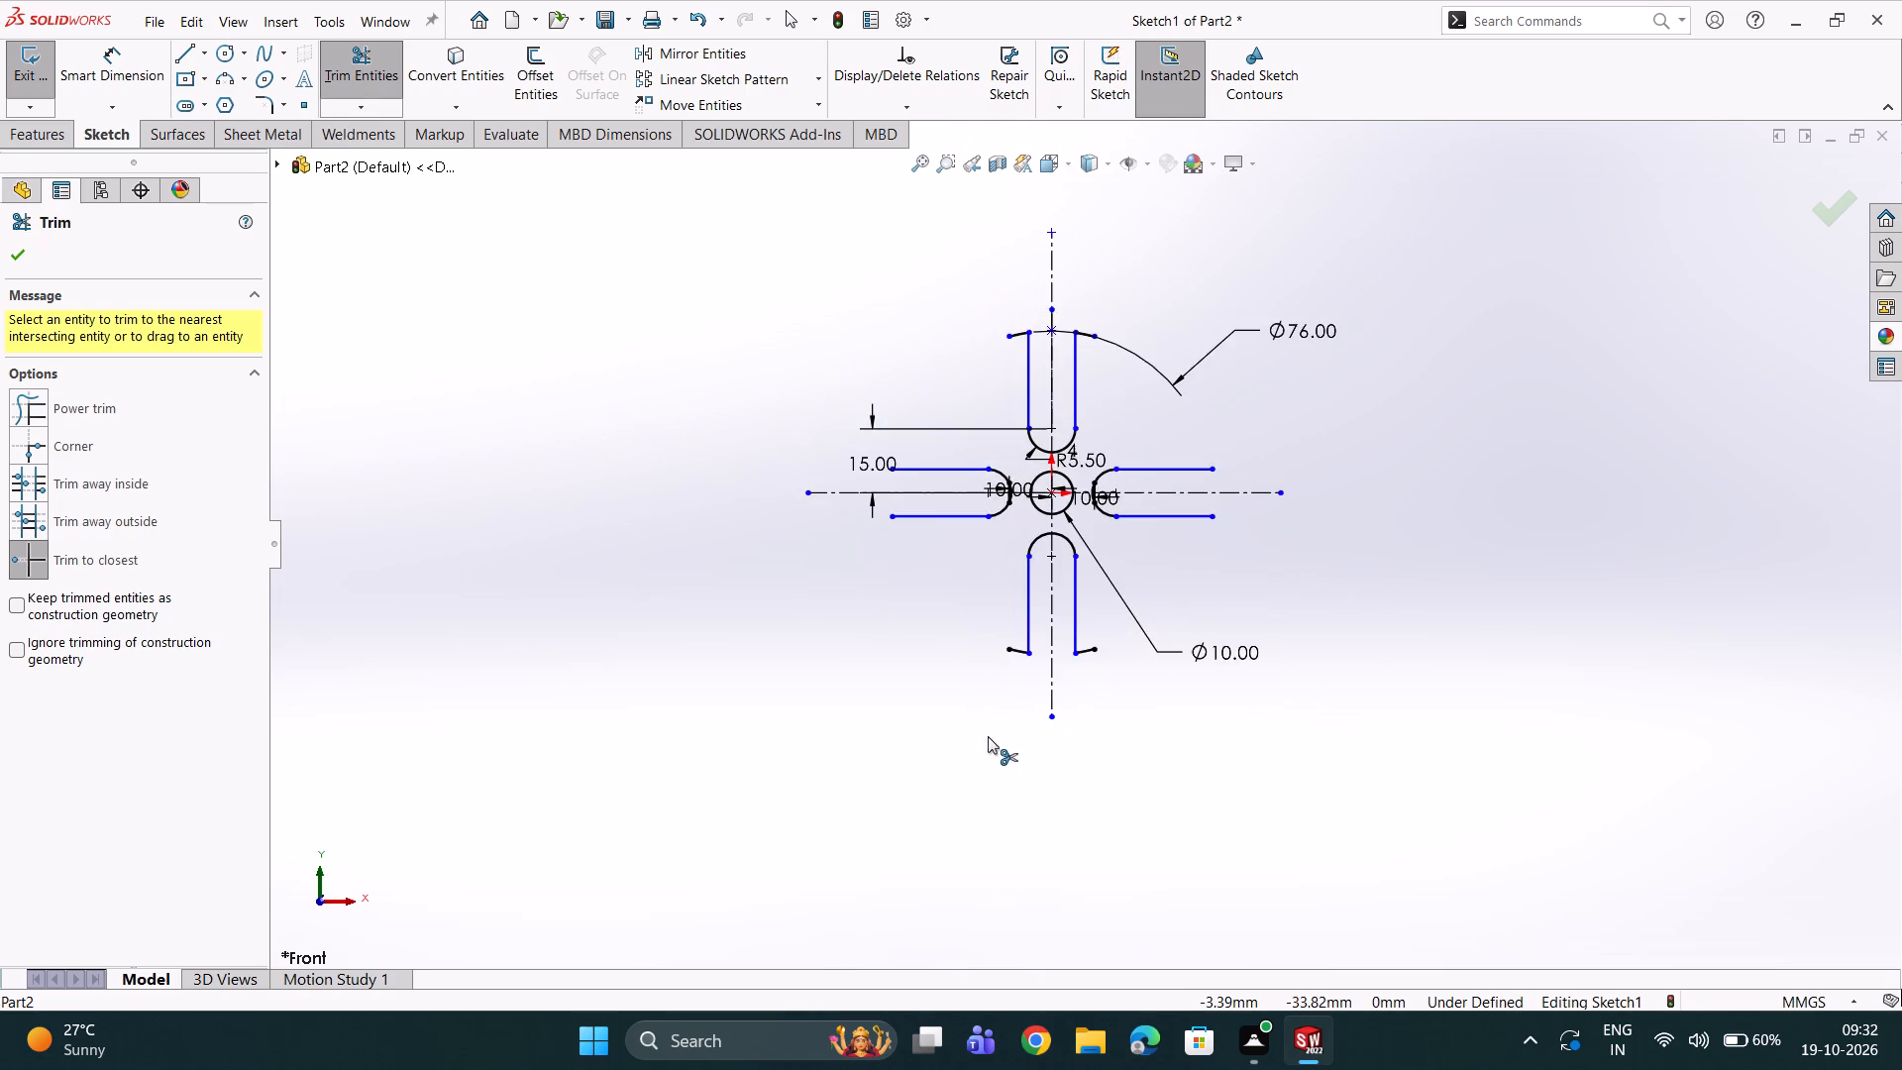
{"action": "scroll", "coordinate": [960, 703], "scroll_direction": "up", "scroll_amount": 4}
{"action": "scroll", "coordinate": [991, 664], "scroll_direction": "down", "scroll_amount": 3}
{"action": "scroll", "coordinate": [1165, 422], "scroll_direction": "down", "scroll_amount": 2}
{"action": "scroll", "coordinate": [1066, 564], "scroll_direction": "down", "scroll_amount": 4}
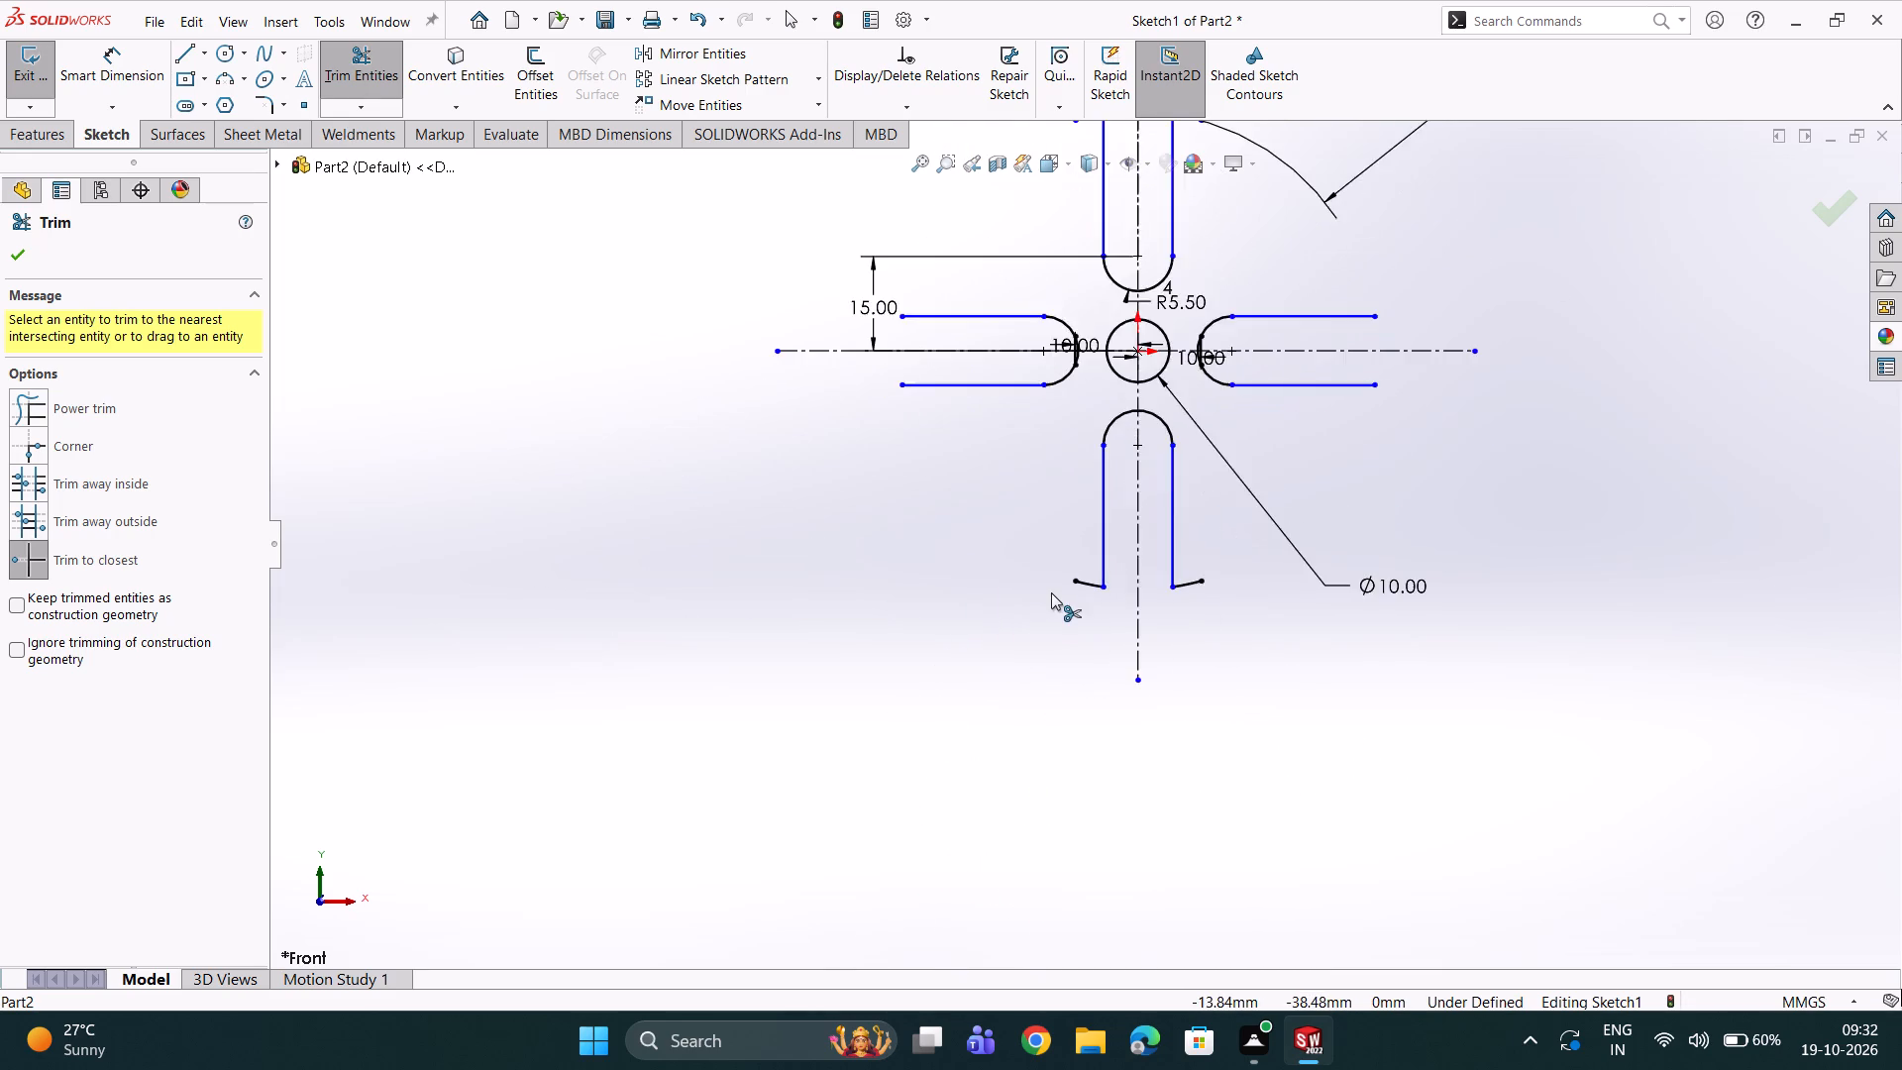
{"action": "scroll", "coordinate": [1051, 592], "scroll_direction": "down", "scroll_amount": 4}
{"action": "left_click", "coordinate": [1145, 547]}
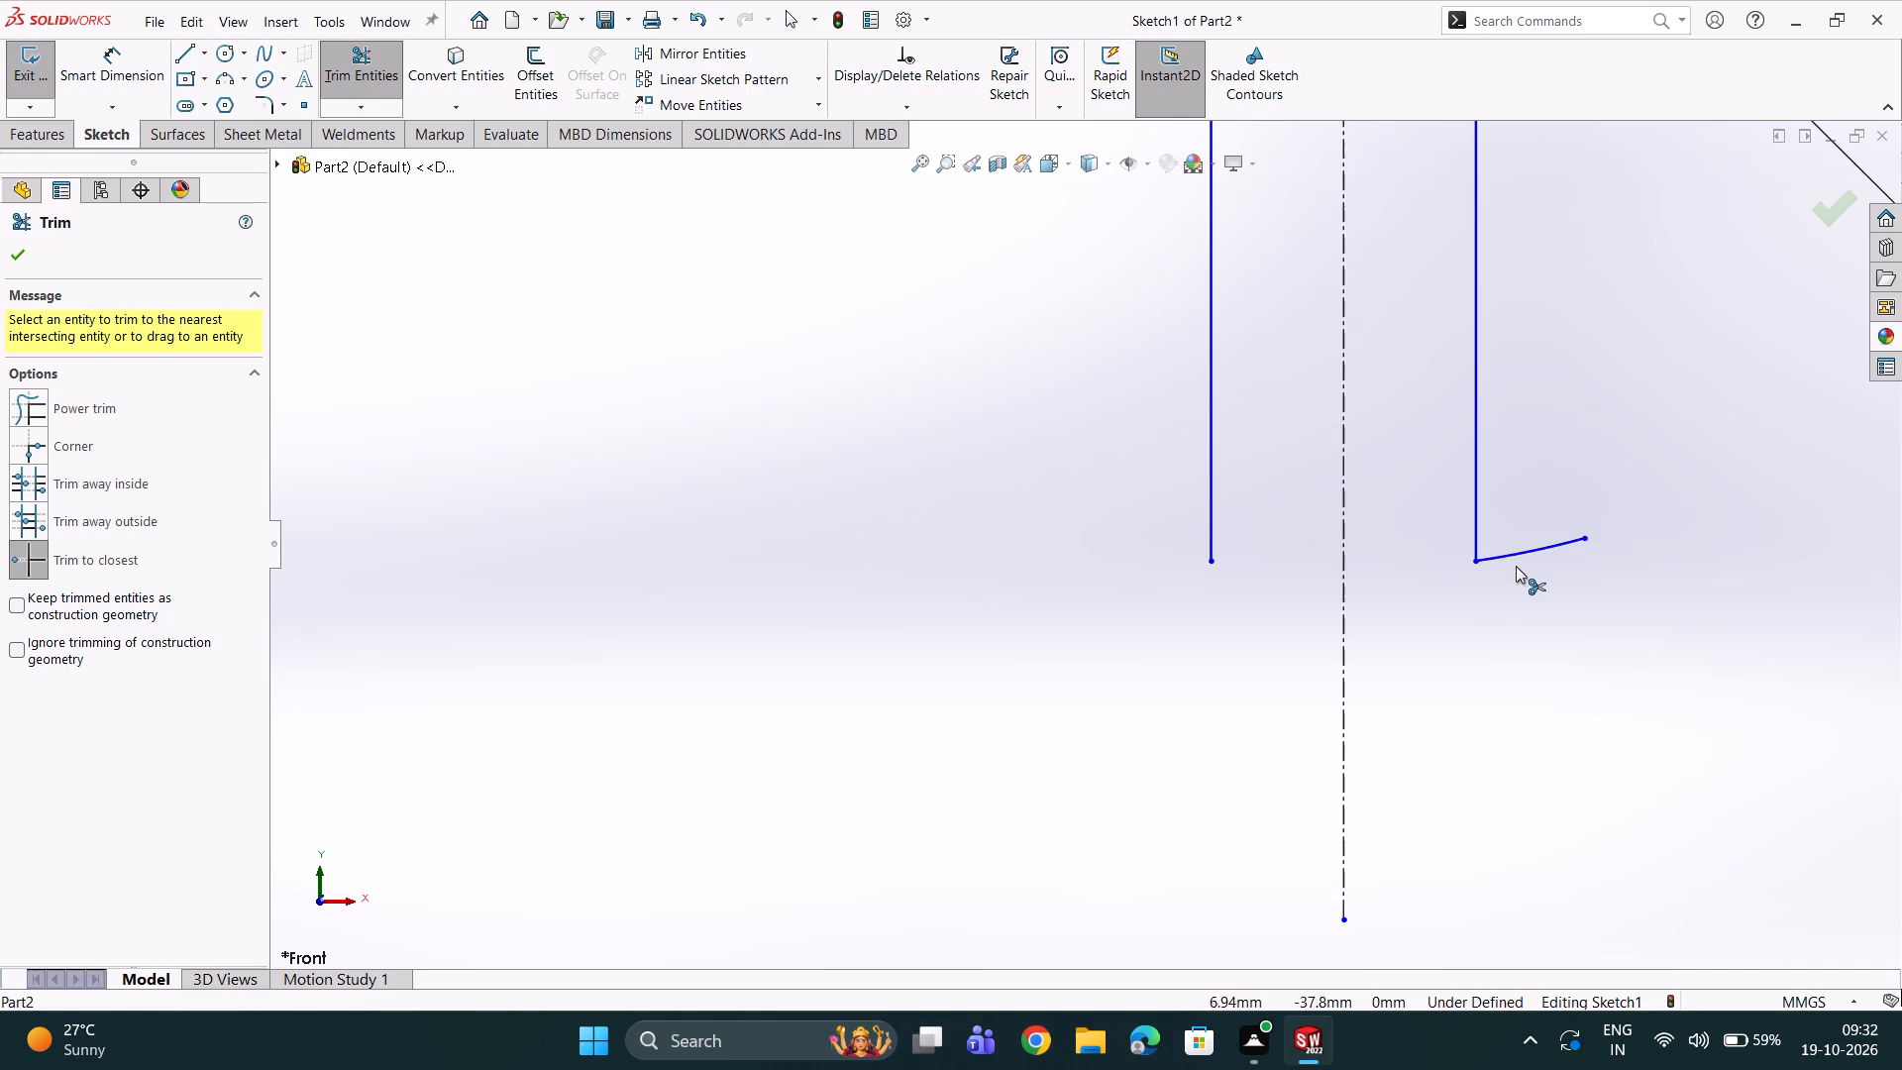
{"action": "left_click", "coordinate": [1526, 551]}
Circular-pattern the two short rim arcs beside the upper slot around the origin, with 4 equally spaced instances over 360 degrees.
{"action": "scroll", "coordinate": [1514, 554], "scroll_direction": "up", "scroll_amount": 9}
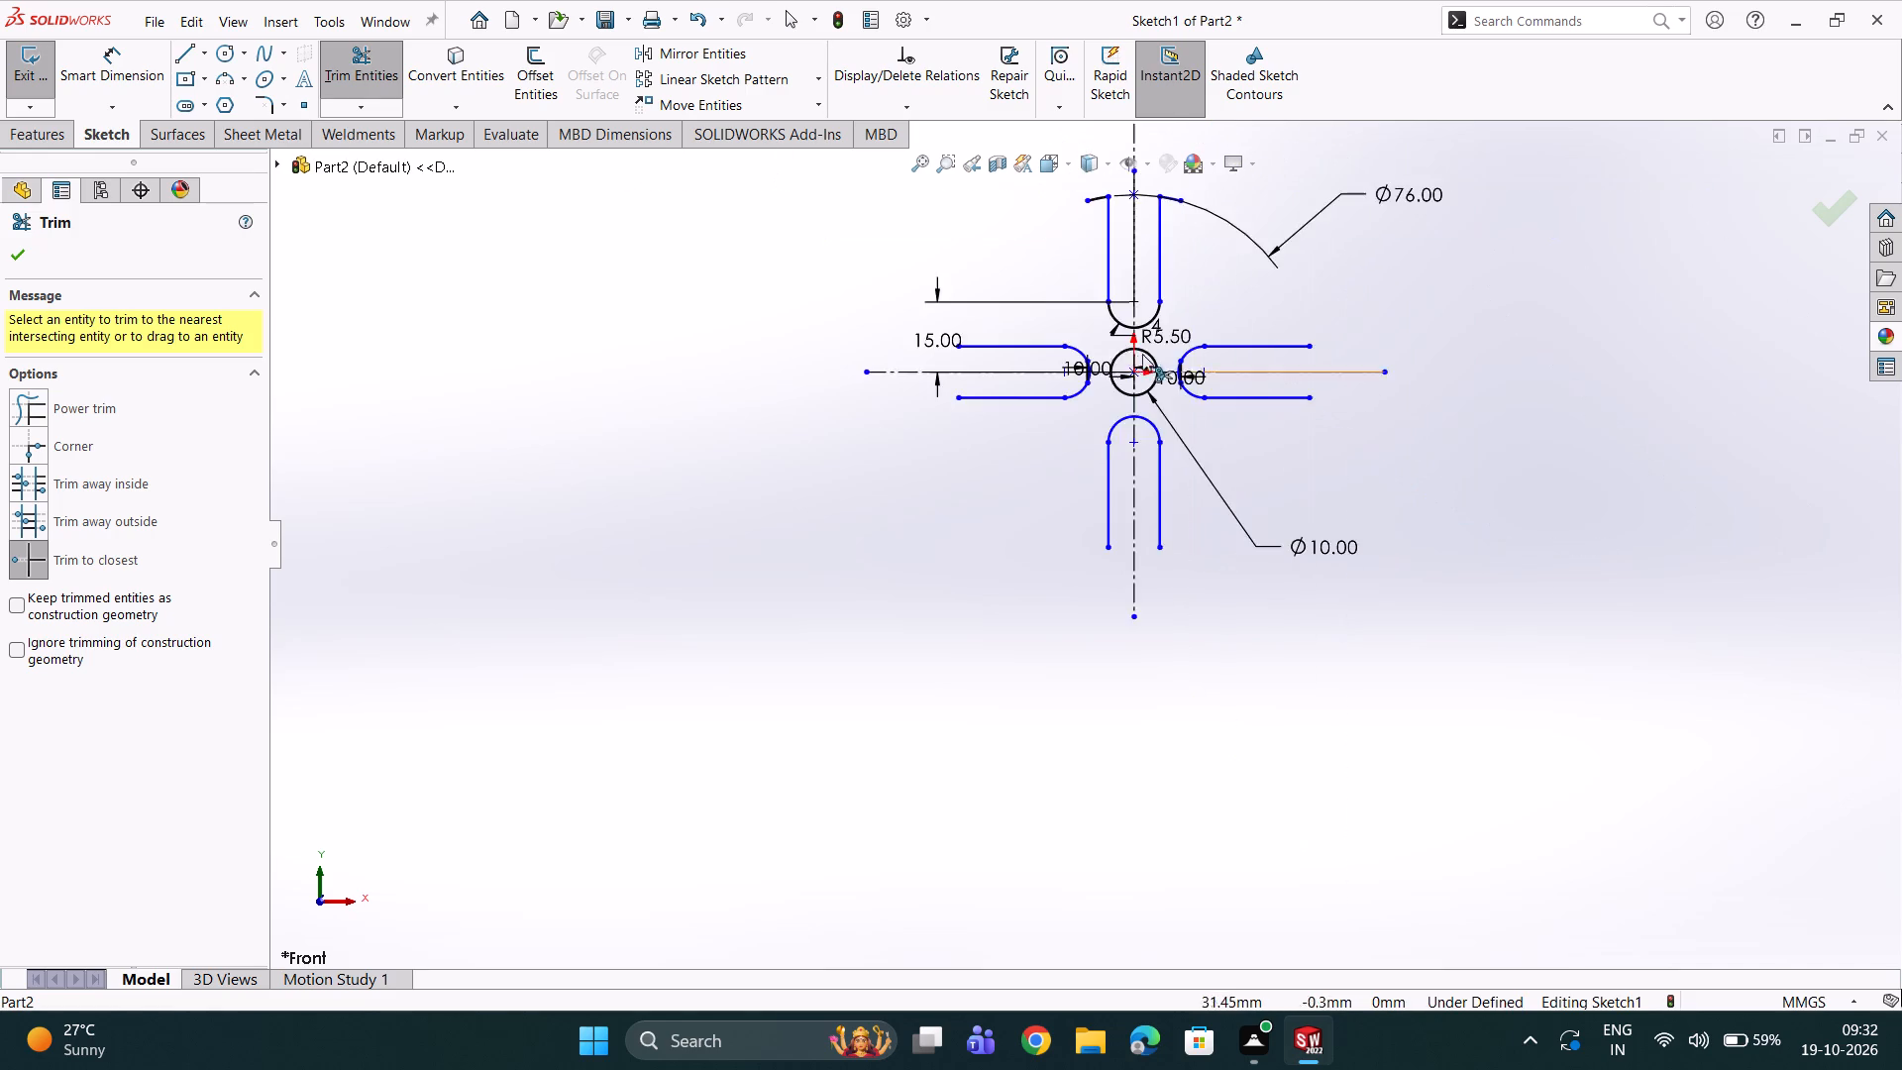
{"action": "scroll", "coordinate": [1124, 345], "scroll_direction": "up", "scroll_amount": 2}
{"action": "scroll", "coordinate": [1124, 345], "scroll_direction": "down", "scroll_amount": 6}
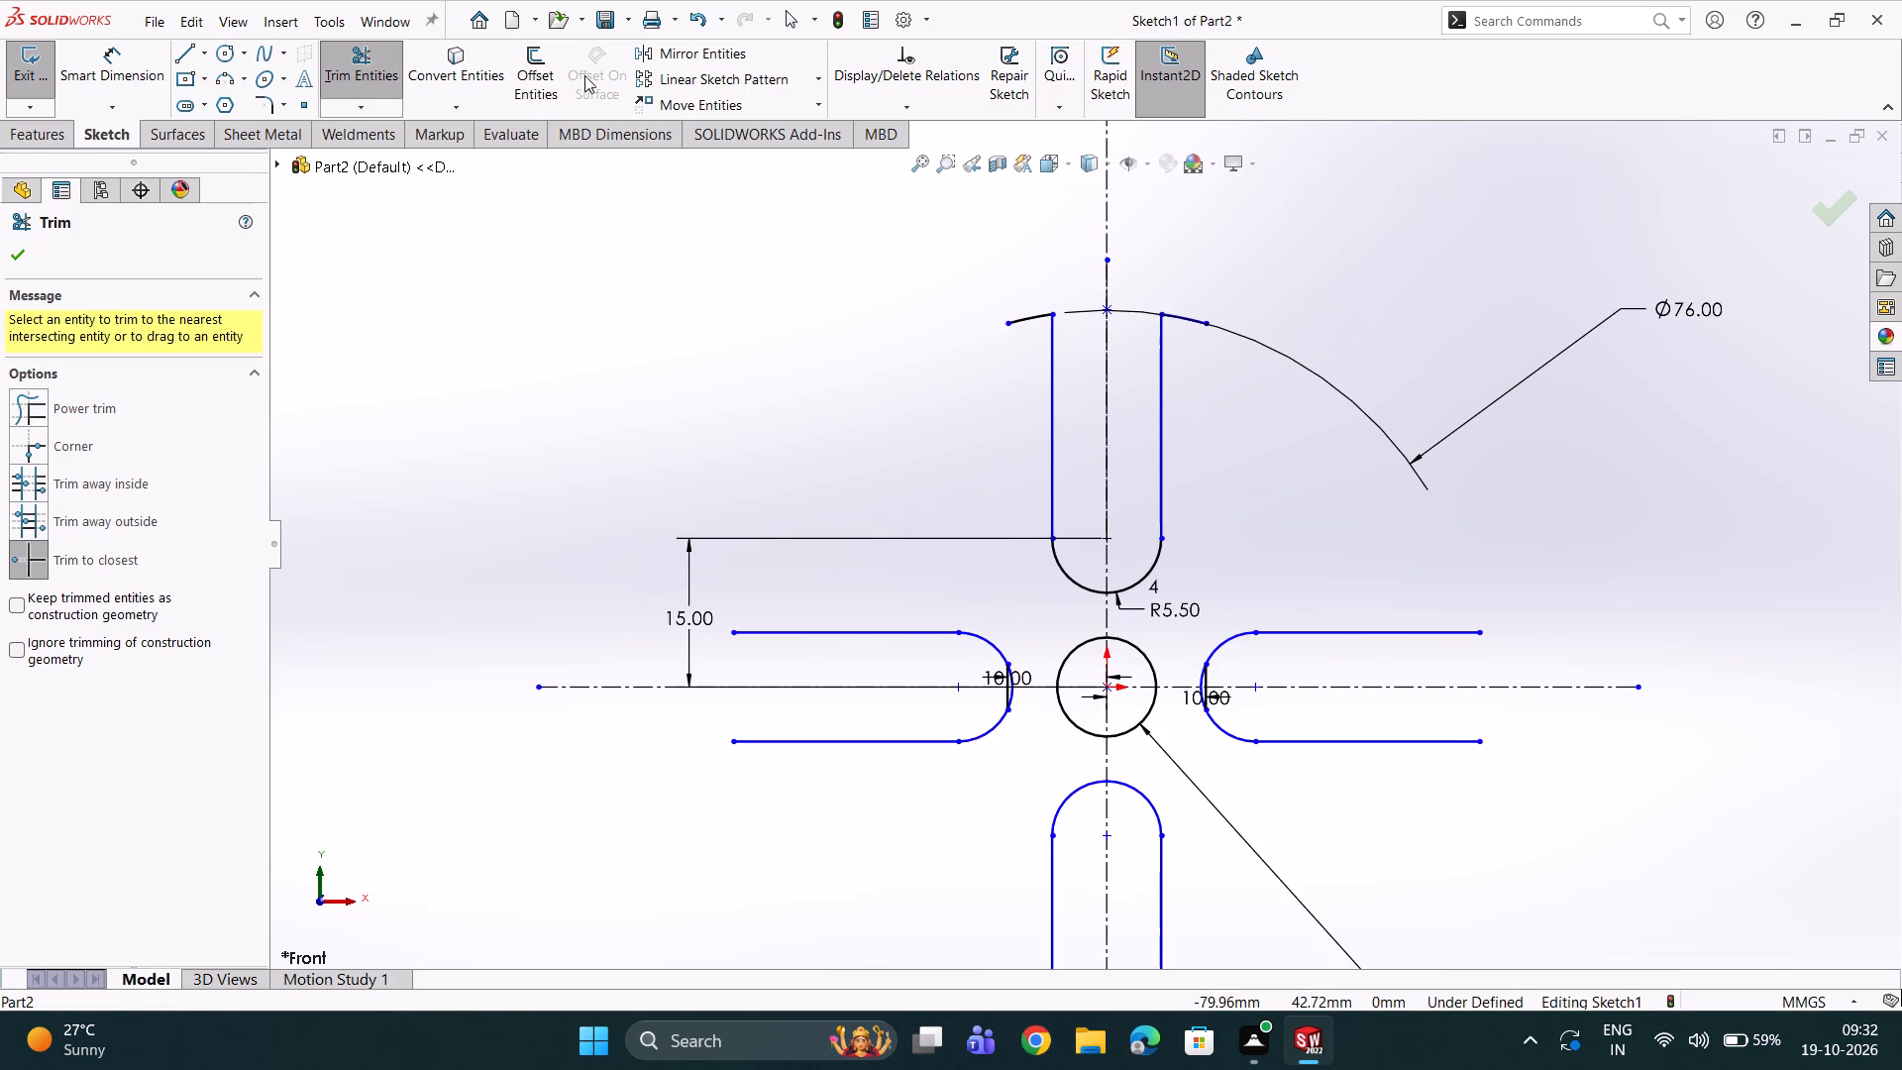
{"action": "left_click", "coordinate": [822, 81]}
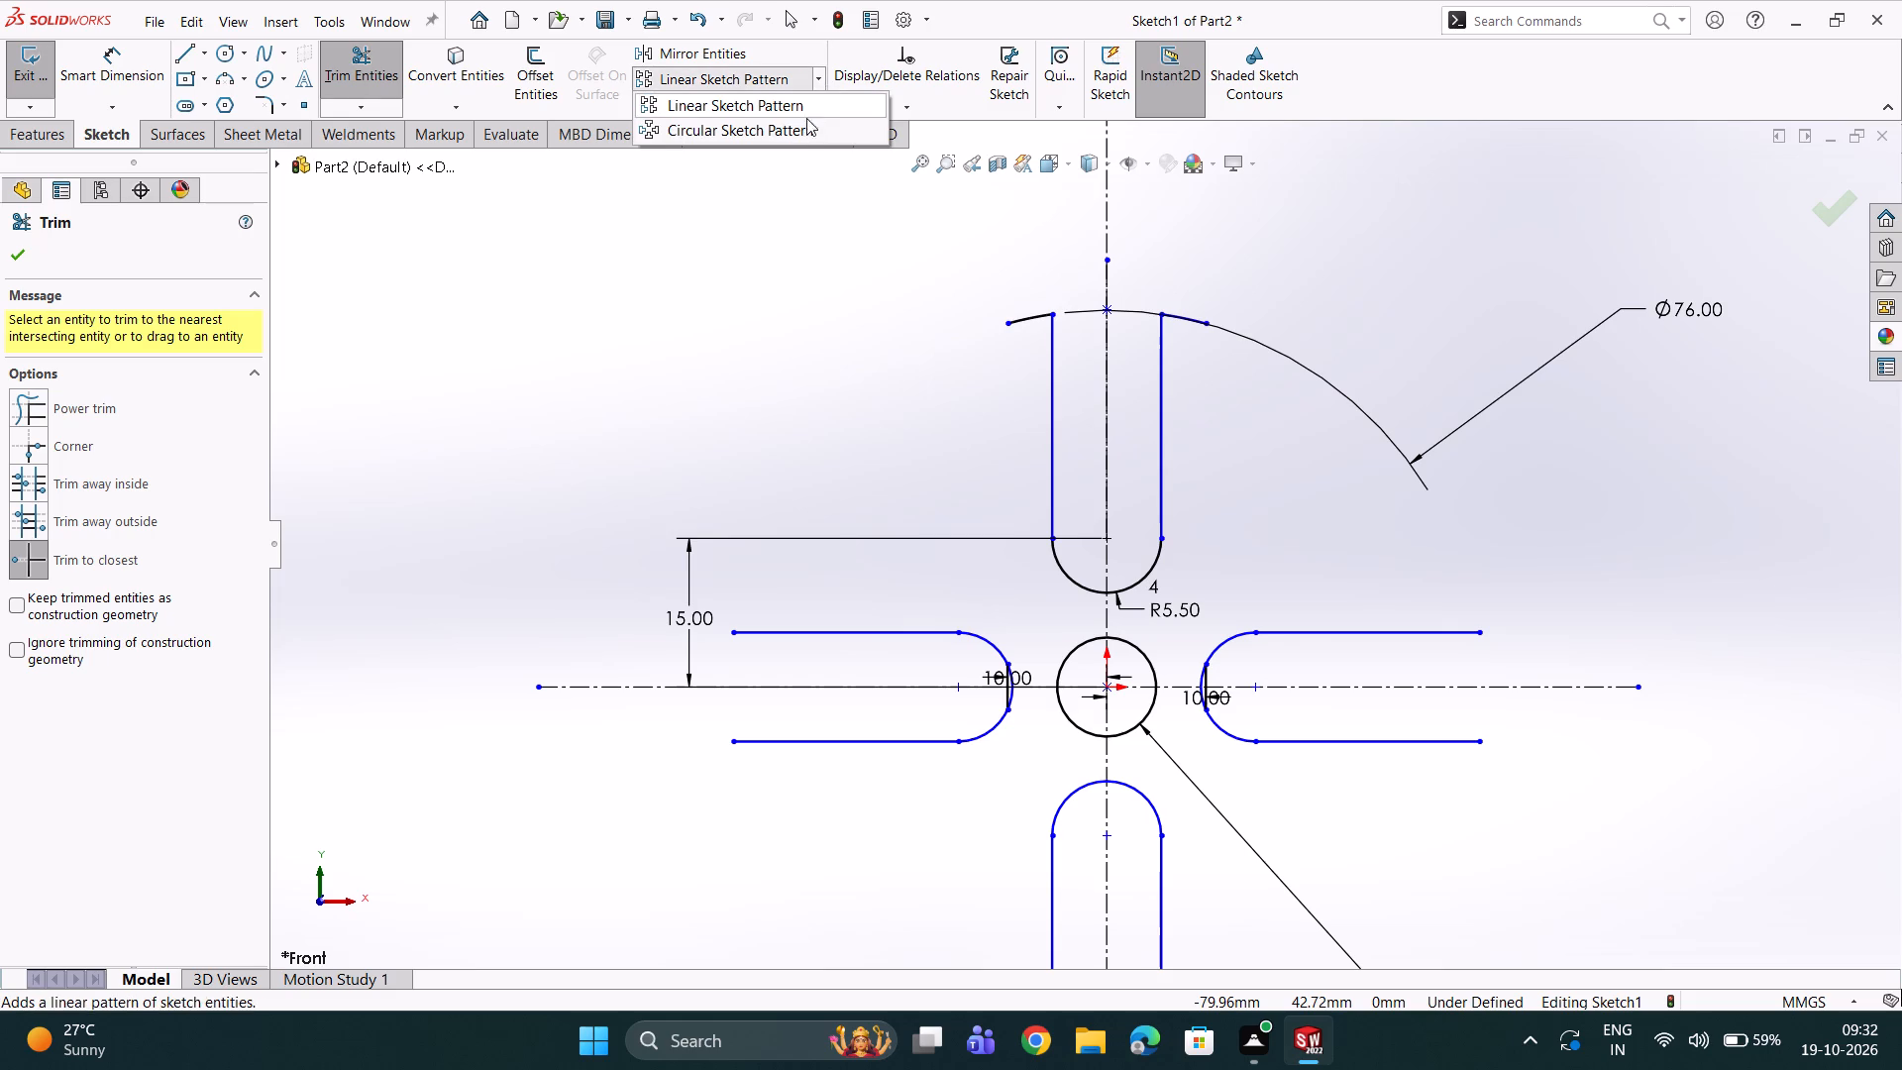
{"action": "left_click", "coordinate": [801, 129]}
{"action": "scroll", "coordinate": [966, 281], "scroll_direction": "down", "scroll_amount": 5}
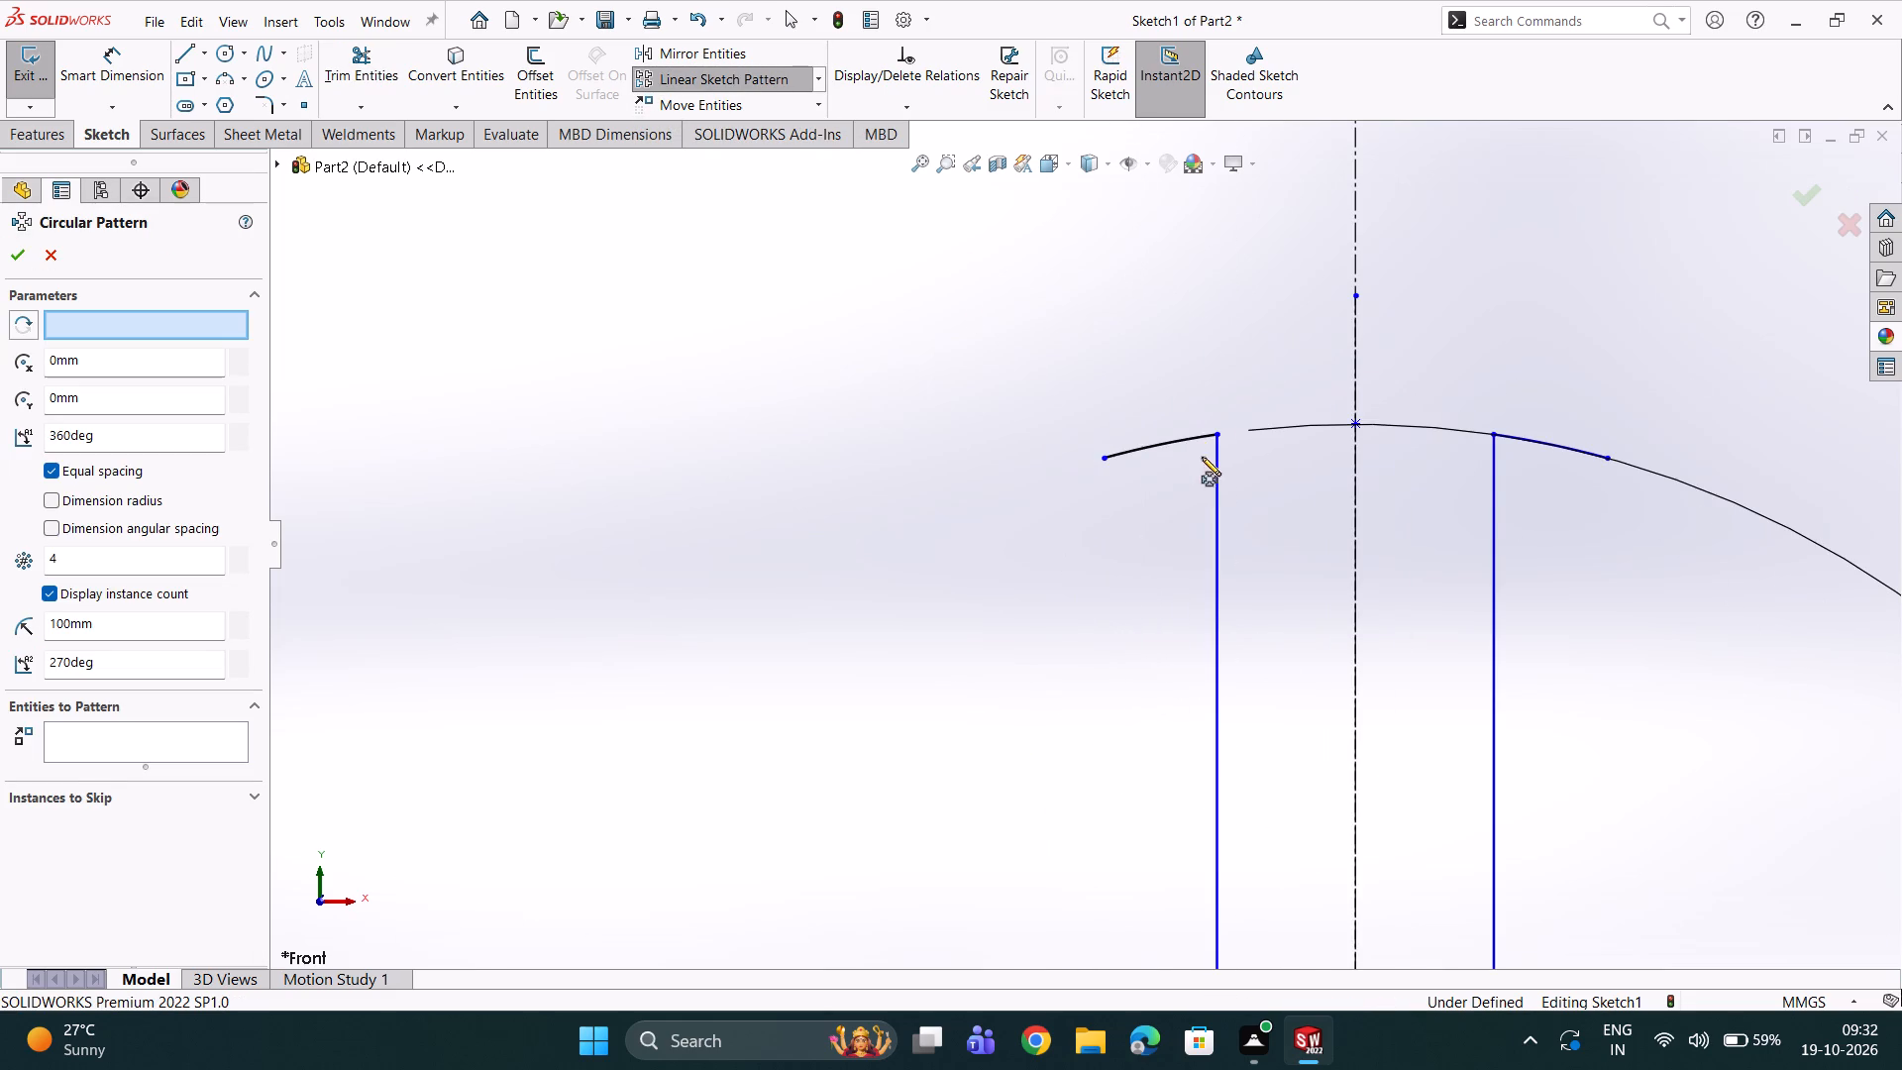
{"action": "left_click", "coordinate": [1175, 443]}
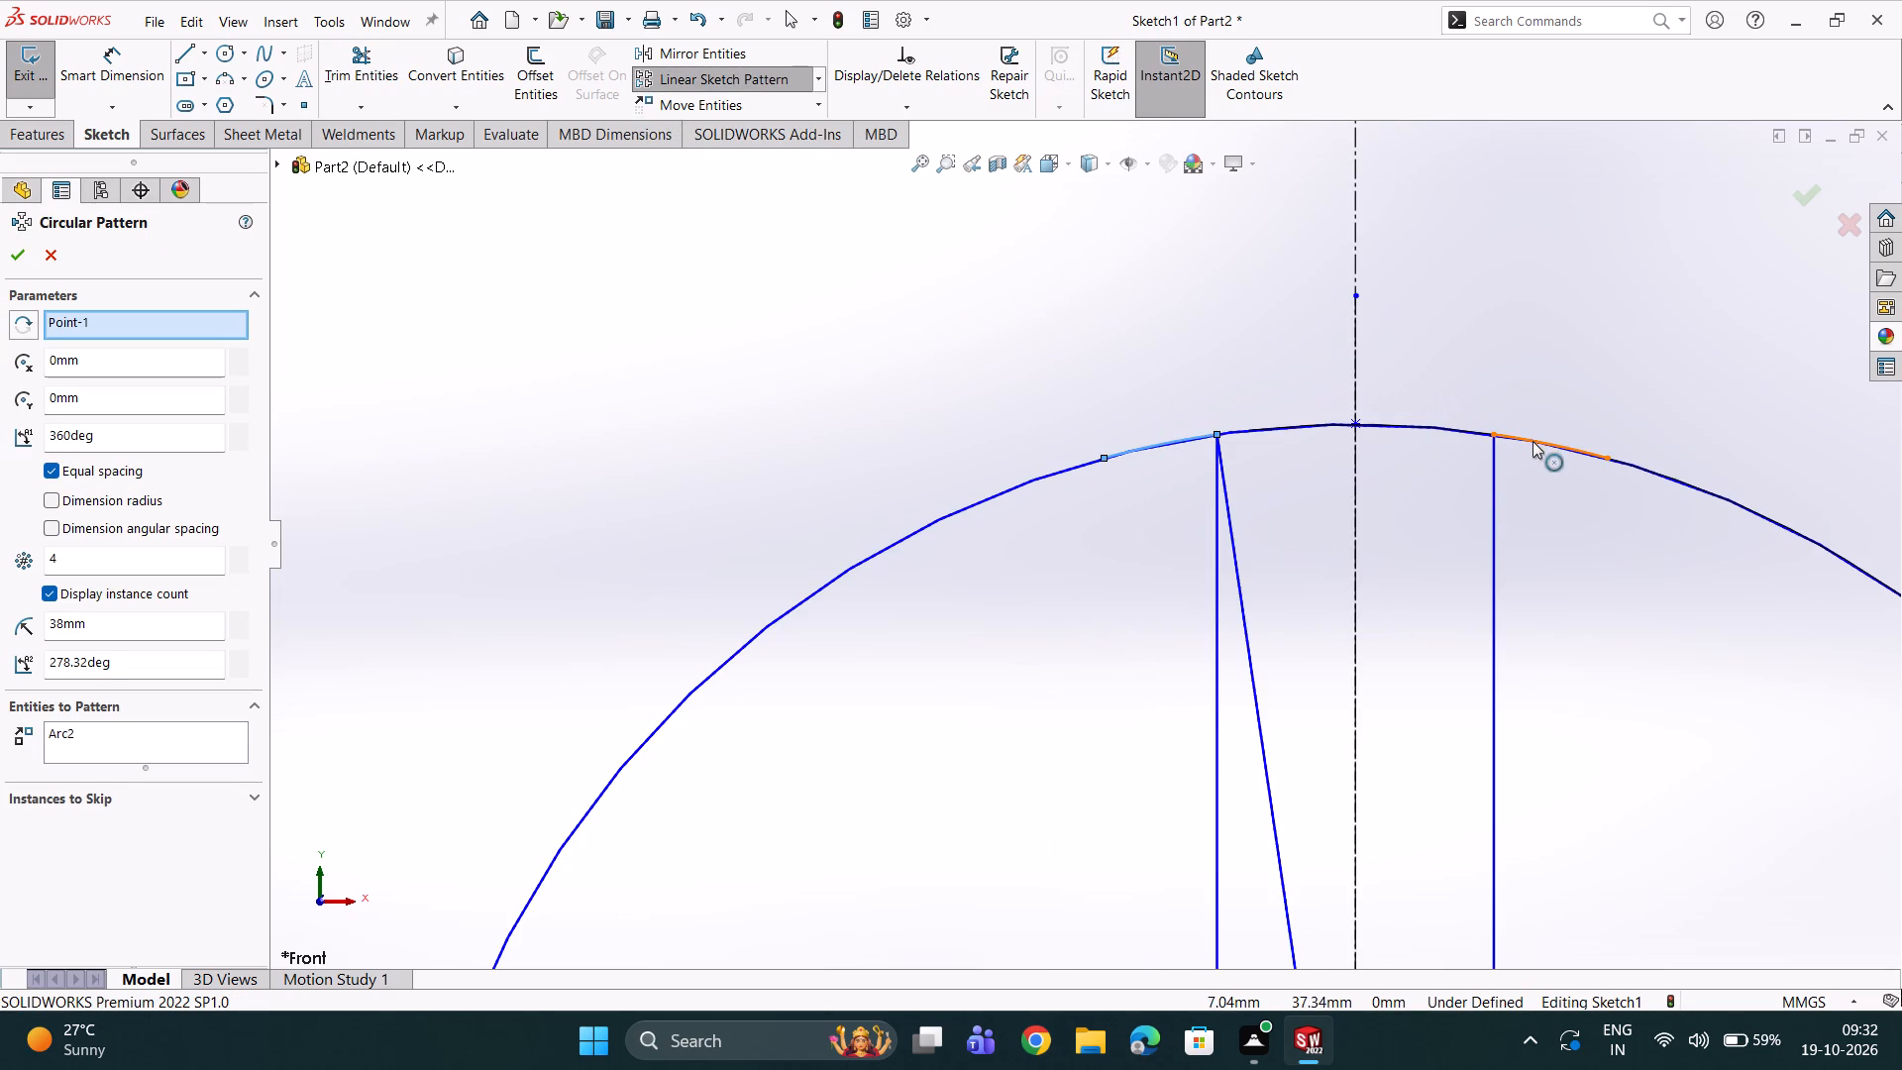
{"action": "left_click", "coordinate": [1532, 443]}
{"action": "scroll", "coordinate": [1188, 466], "scroll_direction": "up", "scroll_amount": 5}
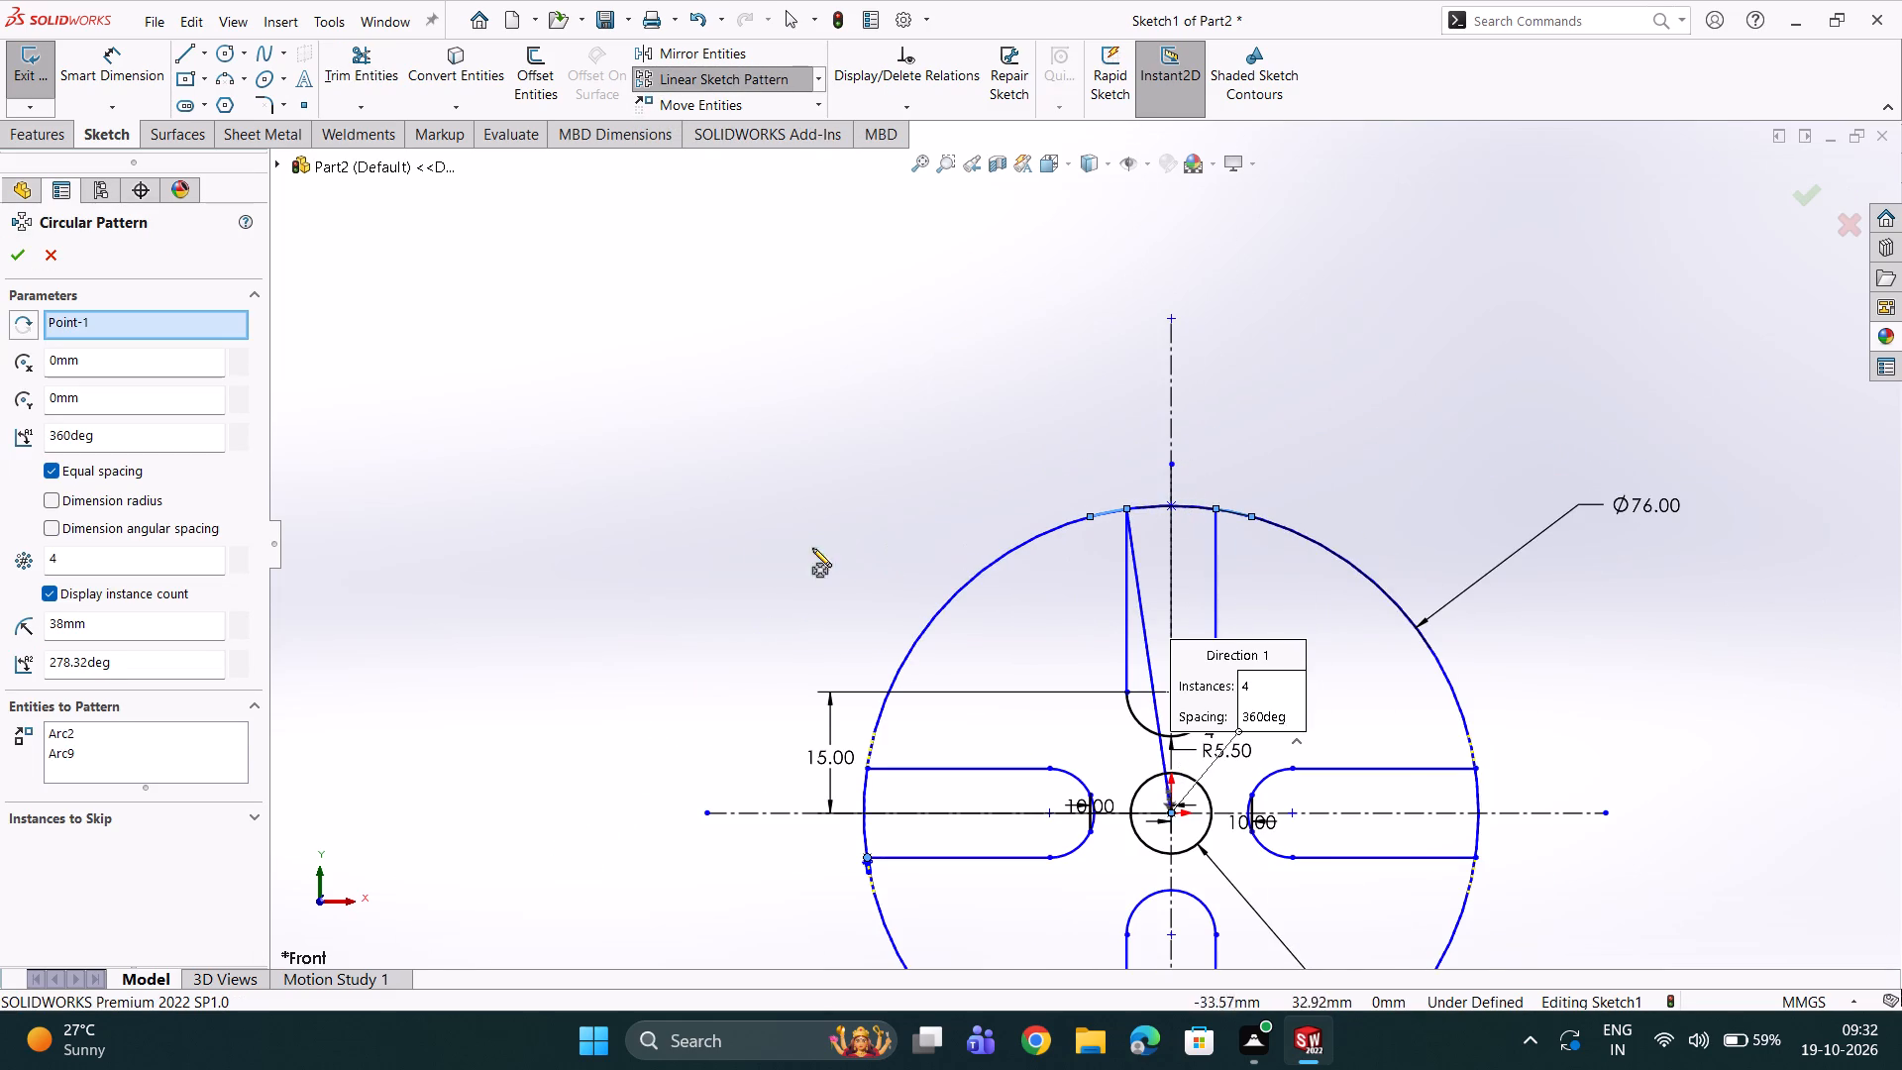
{"action": "left_click", "coordinate": [12, 258]}
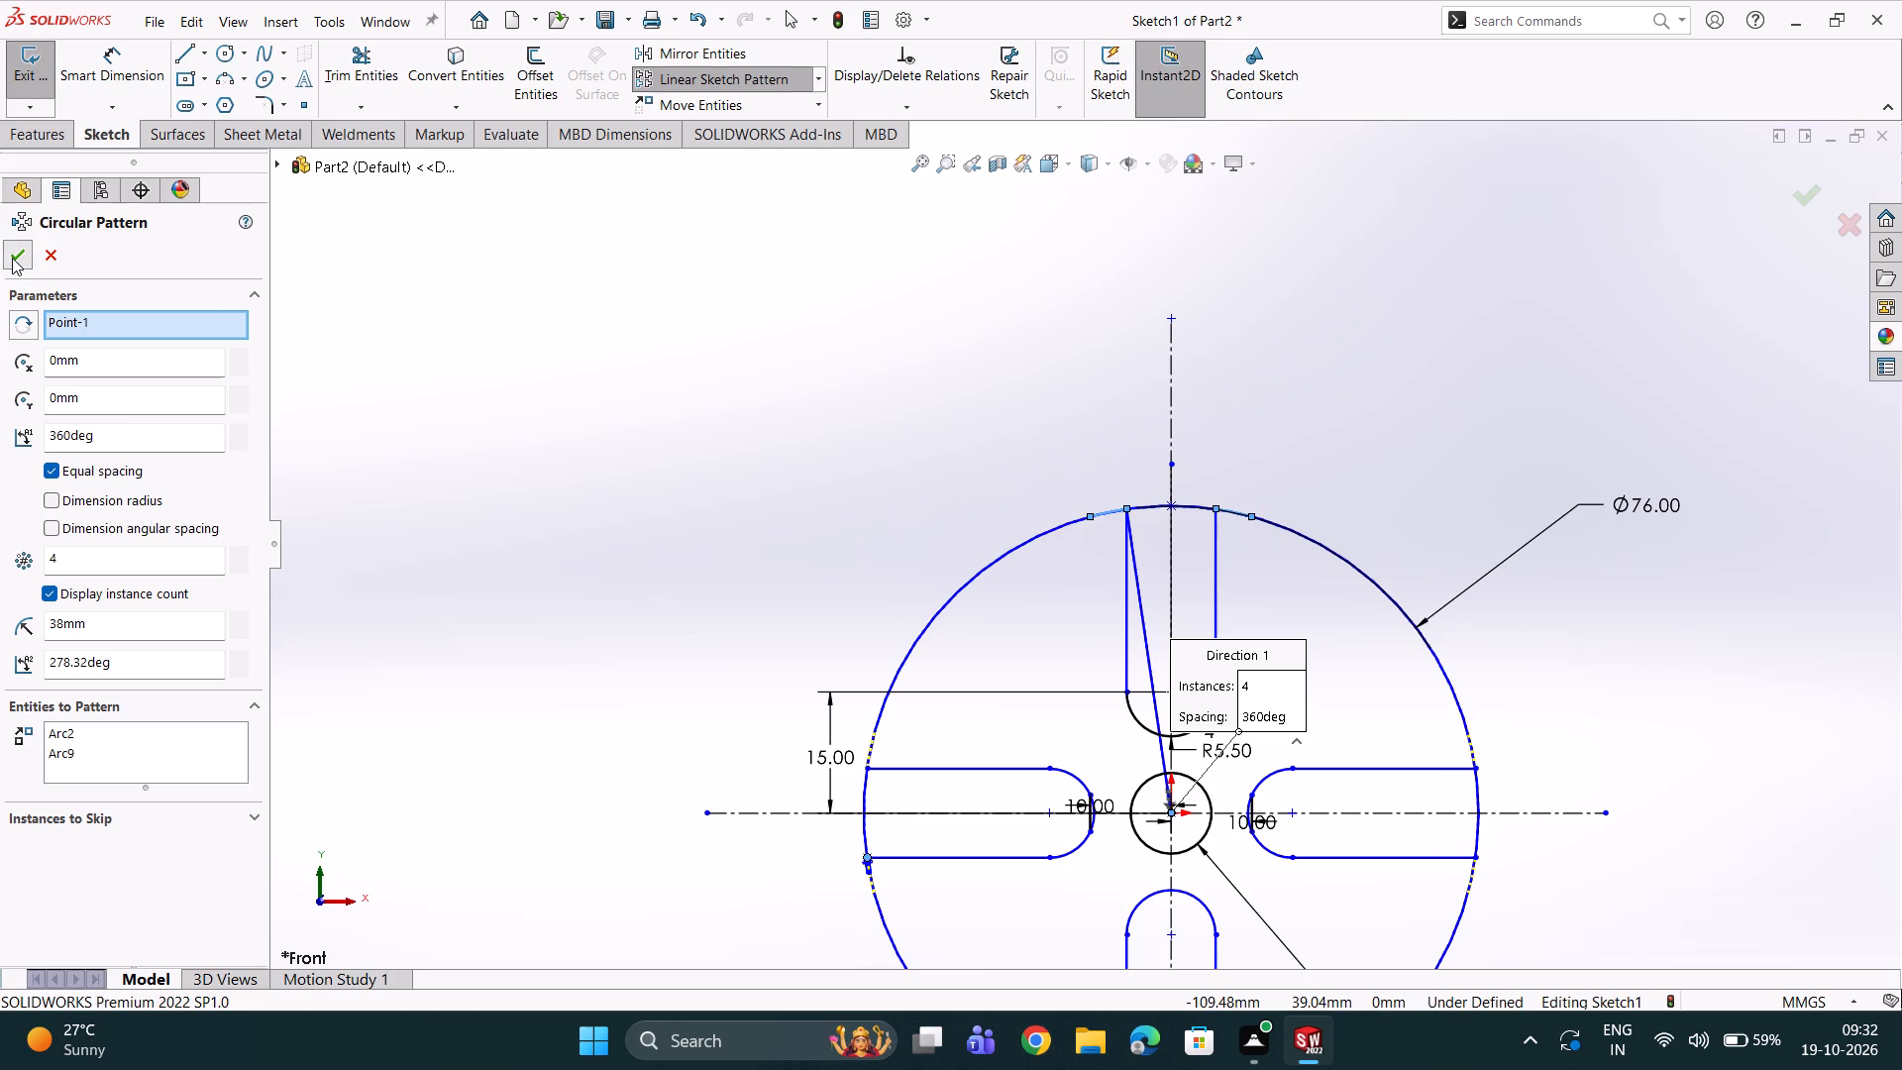
Draw an inward-curving three-point arc of about 28.7 mm radius between the free rim-arc ends of the upper and right slots.
{"action": "scroll", "coordinate": [1128, 683], "scroll_direction": "up", "scroll_amount": 2}
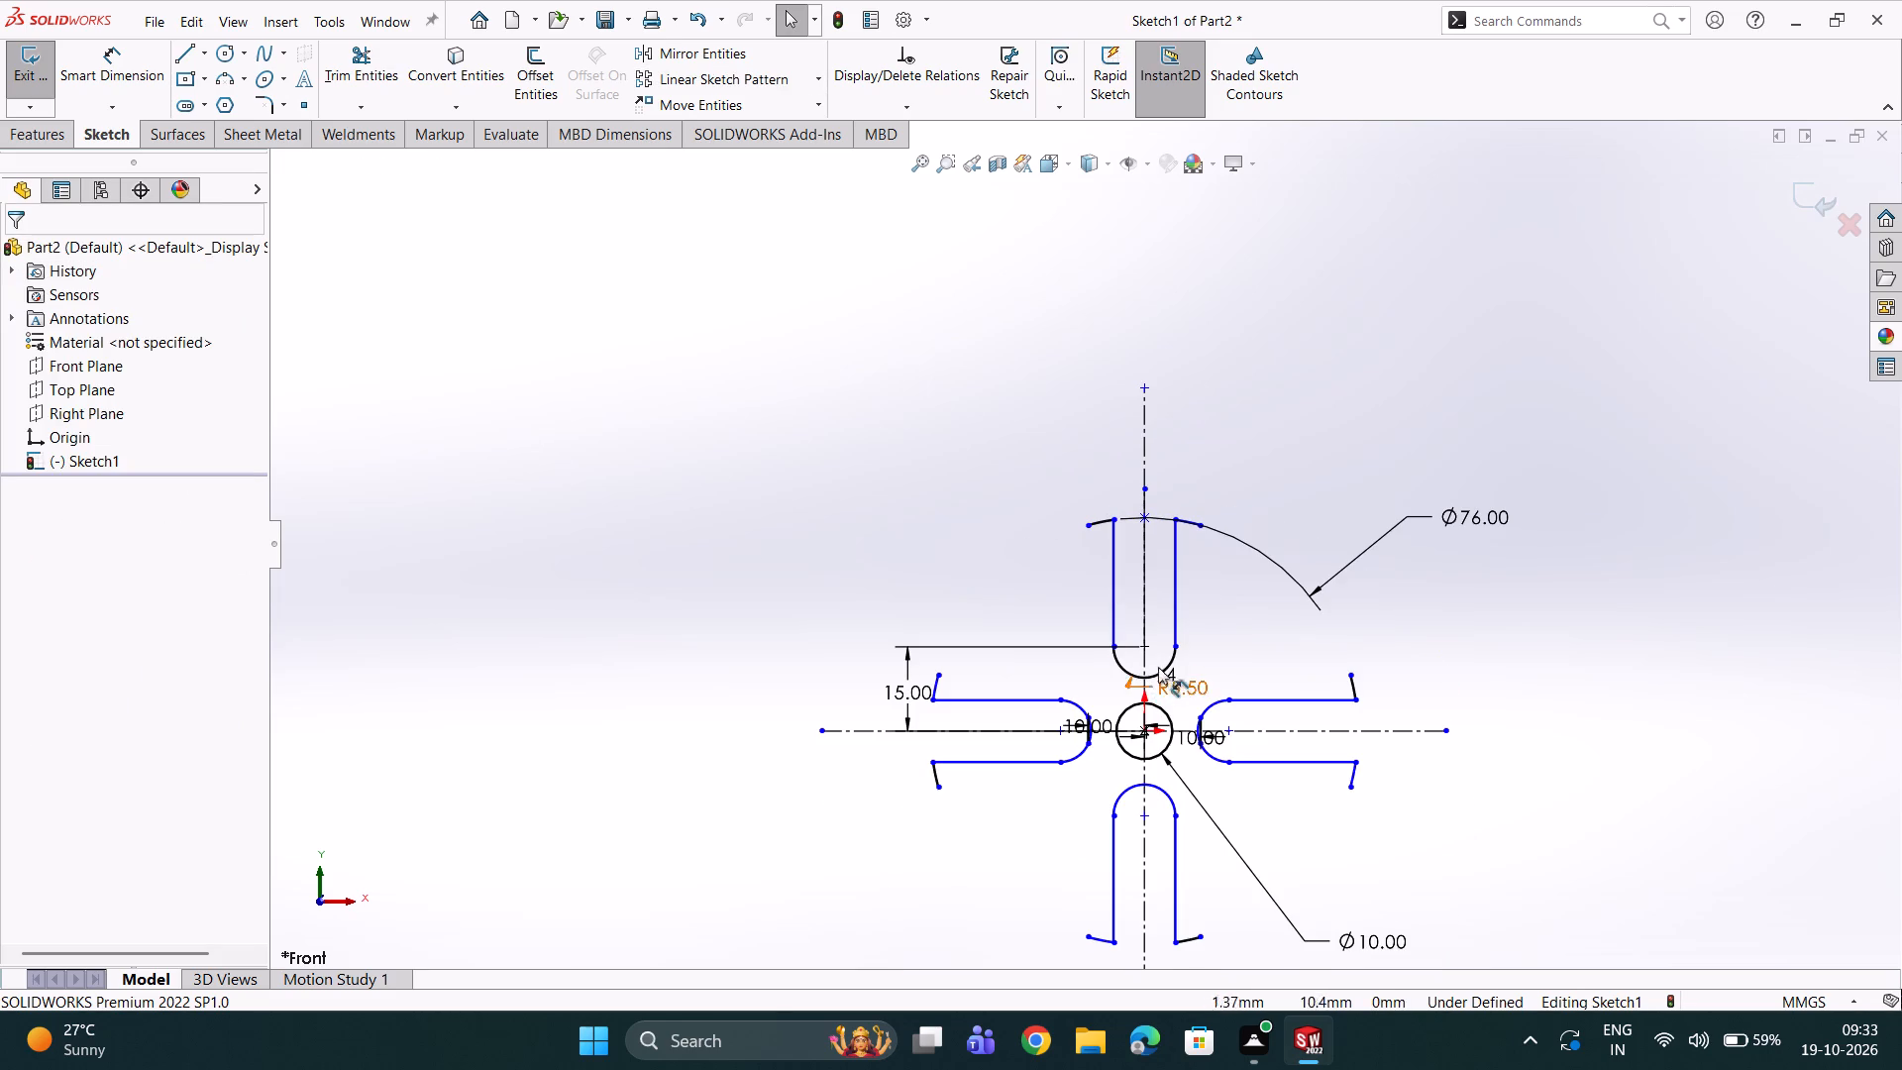
{"action": "left_click", "coordinate": [225, 78]}
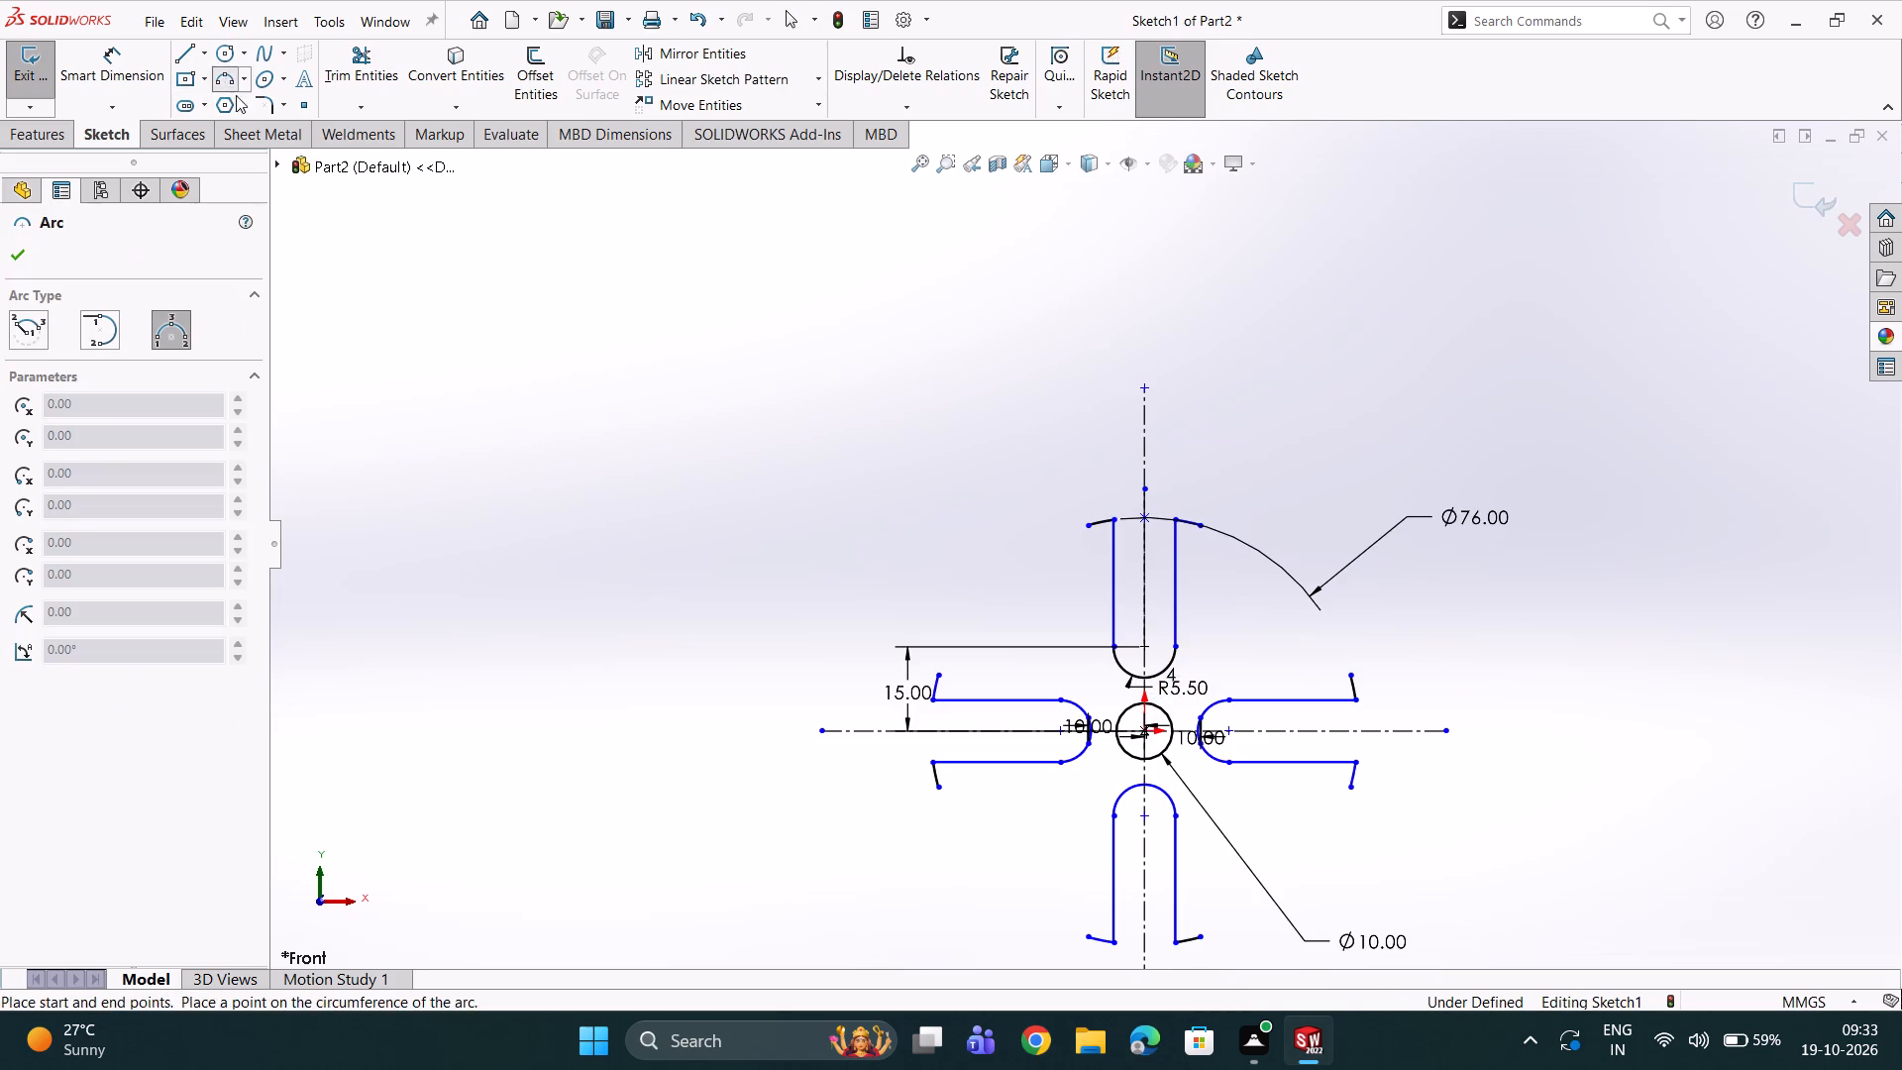
{"action": "scroll", "coordinate": [1218, 541], "scroll_direction": "down", "scroll_amount": 3}
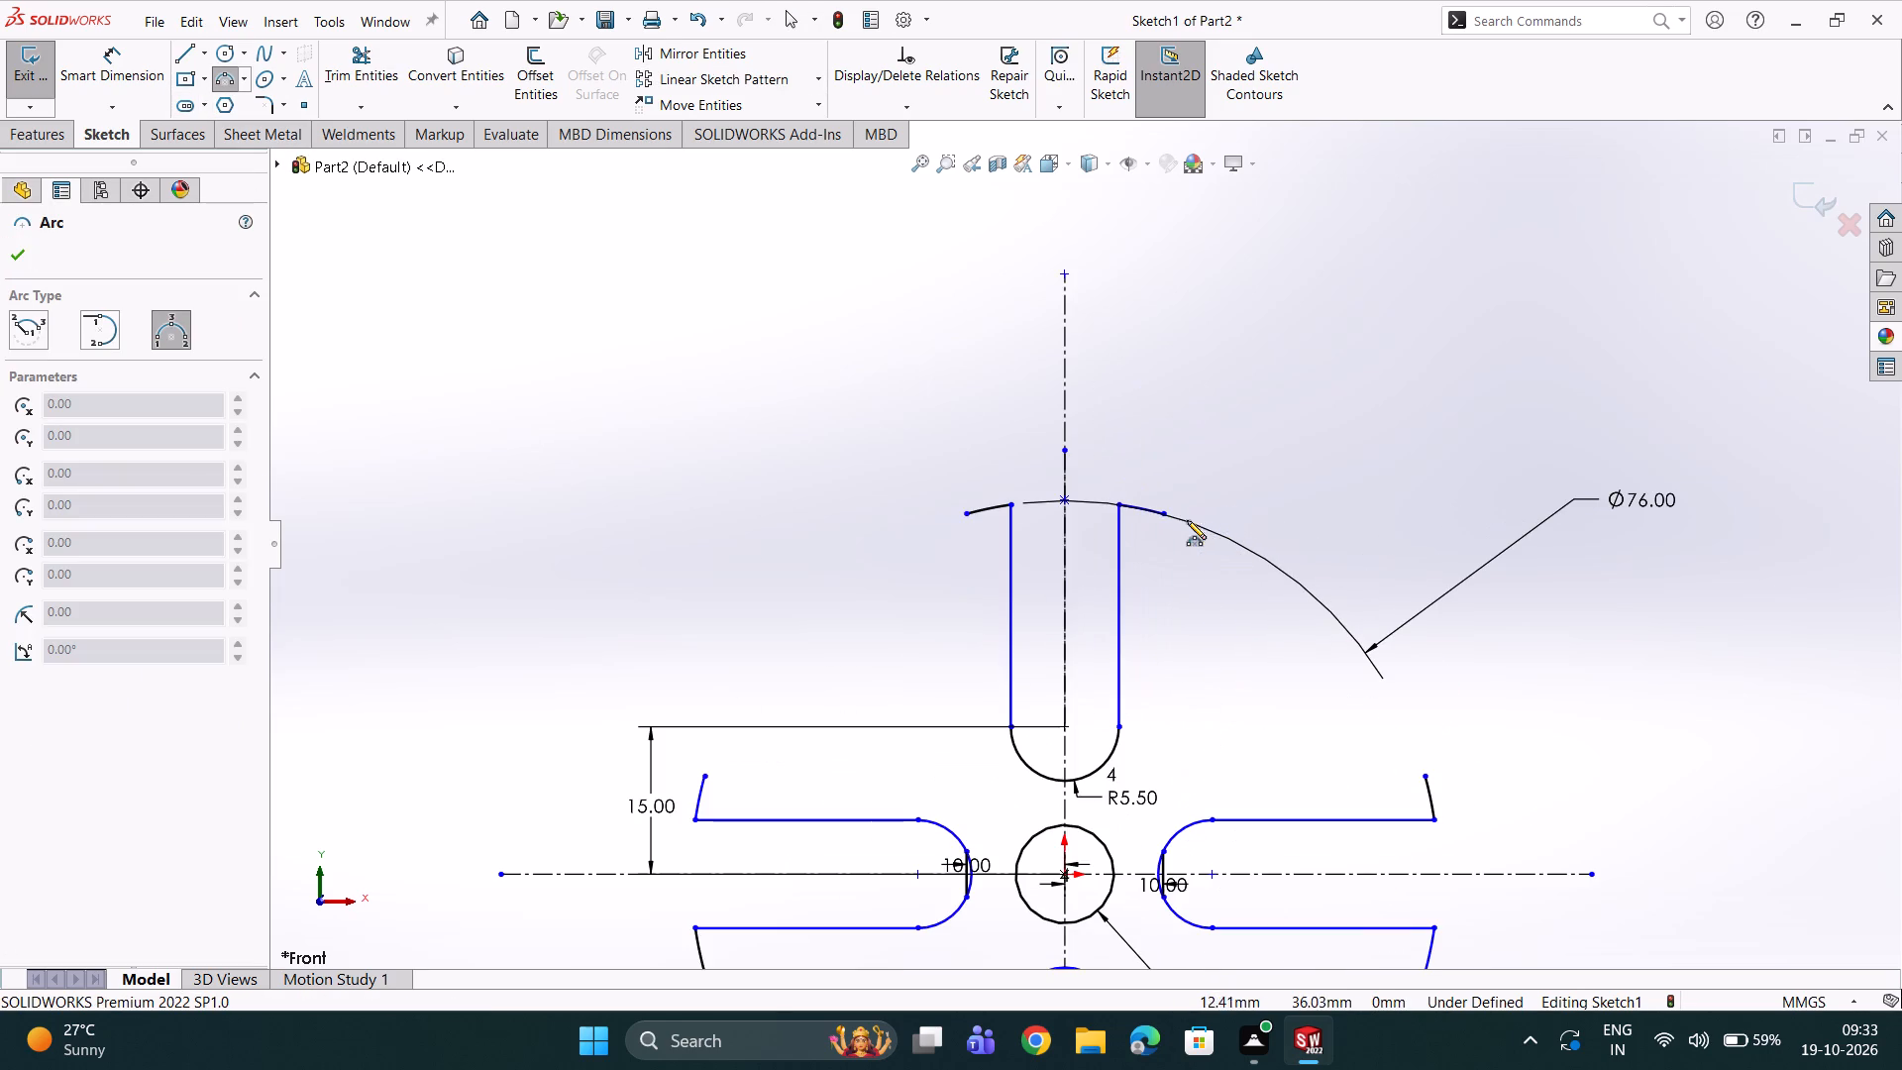
{"action": "left_click", "coordinate": [1166, 513]}
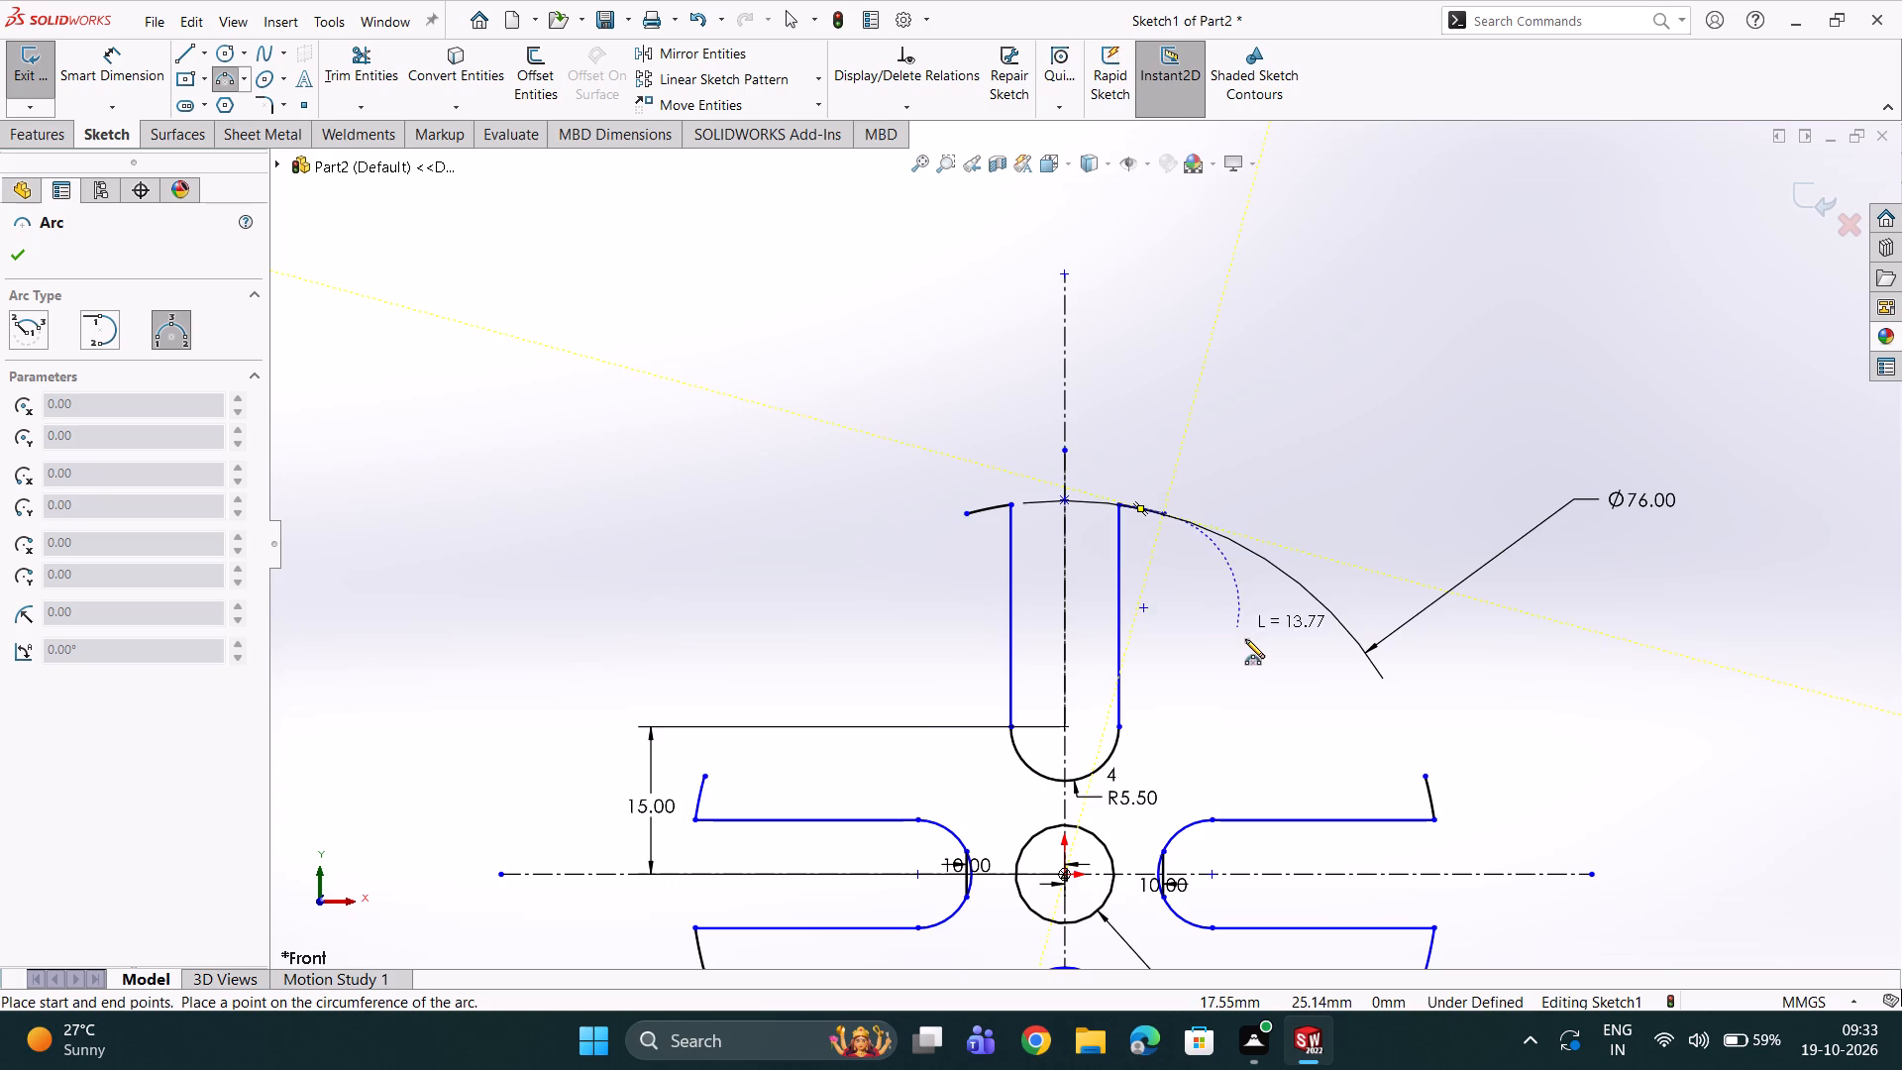
{"action": "left_click", "coordinate": [1428, 775]}
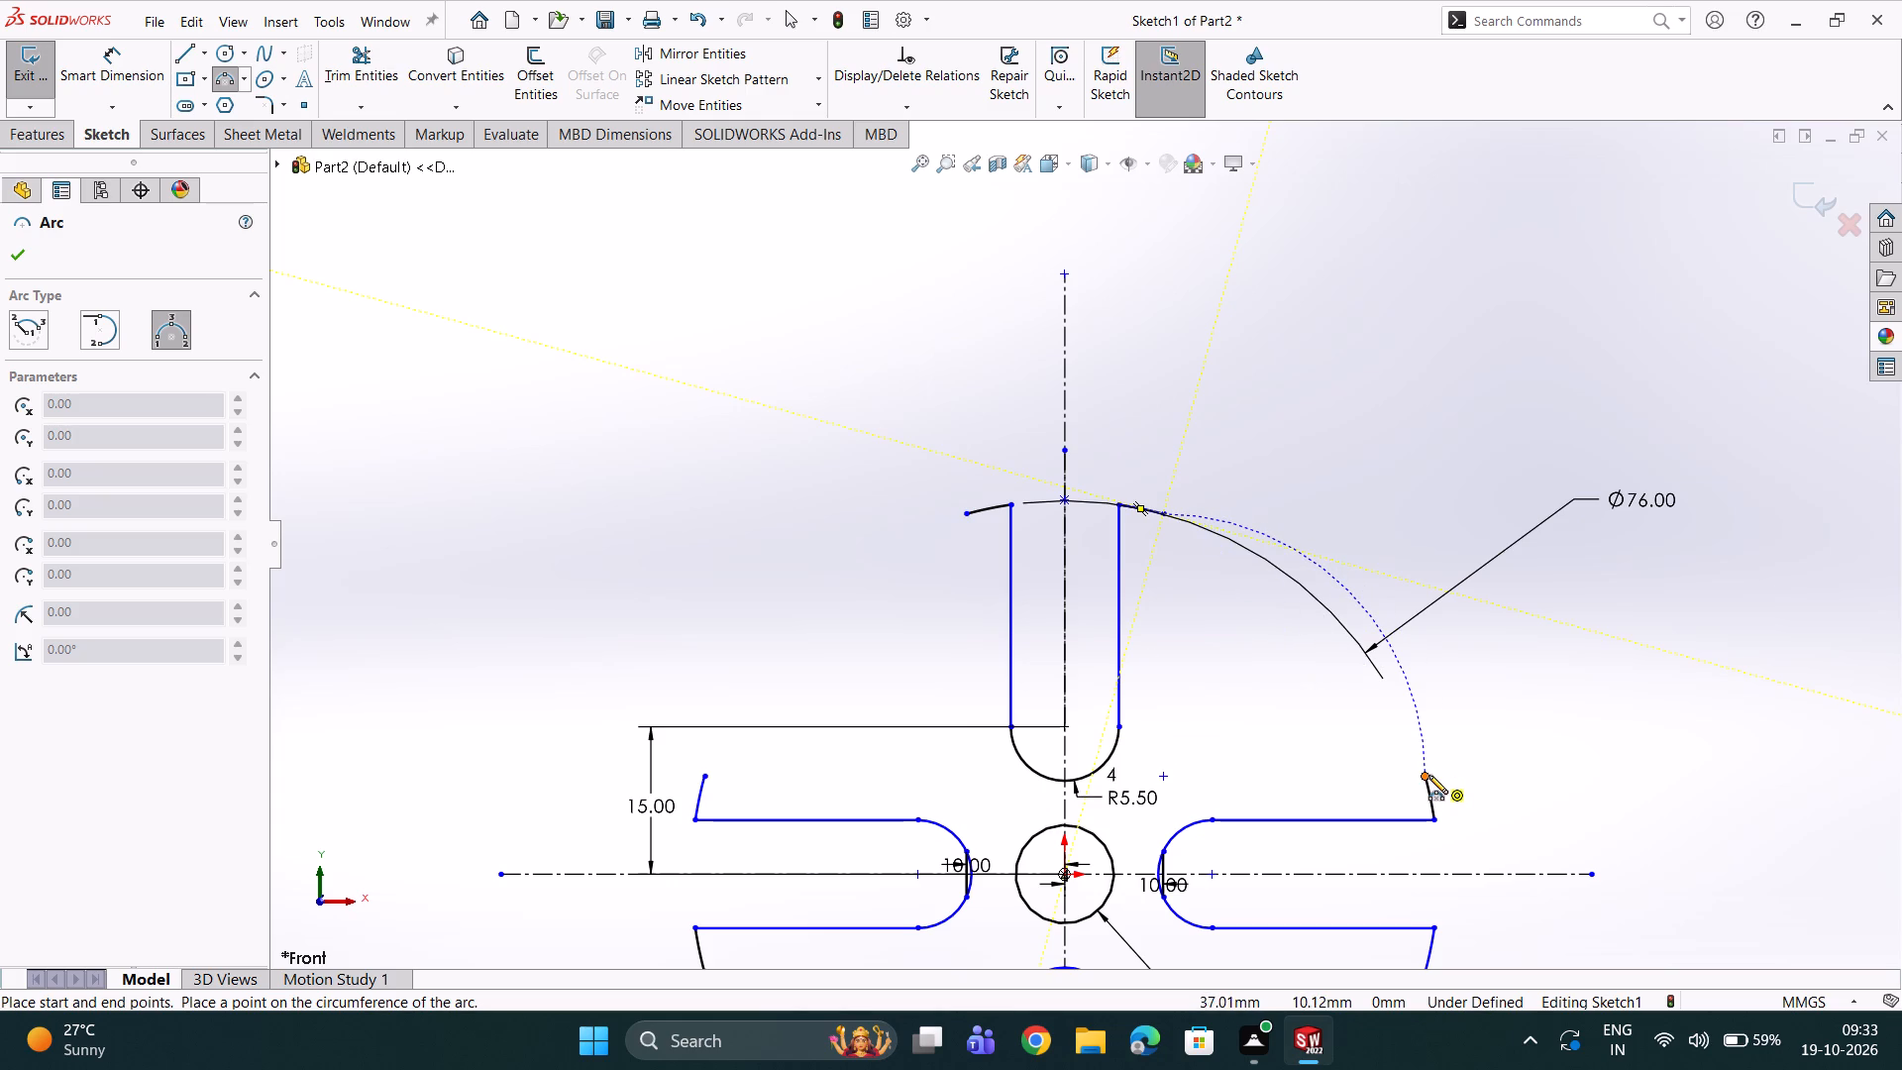
{"action": "left_click", "coordinate": [1291, 731]}
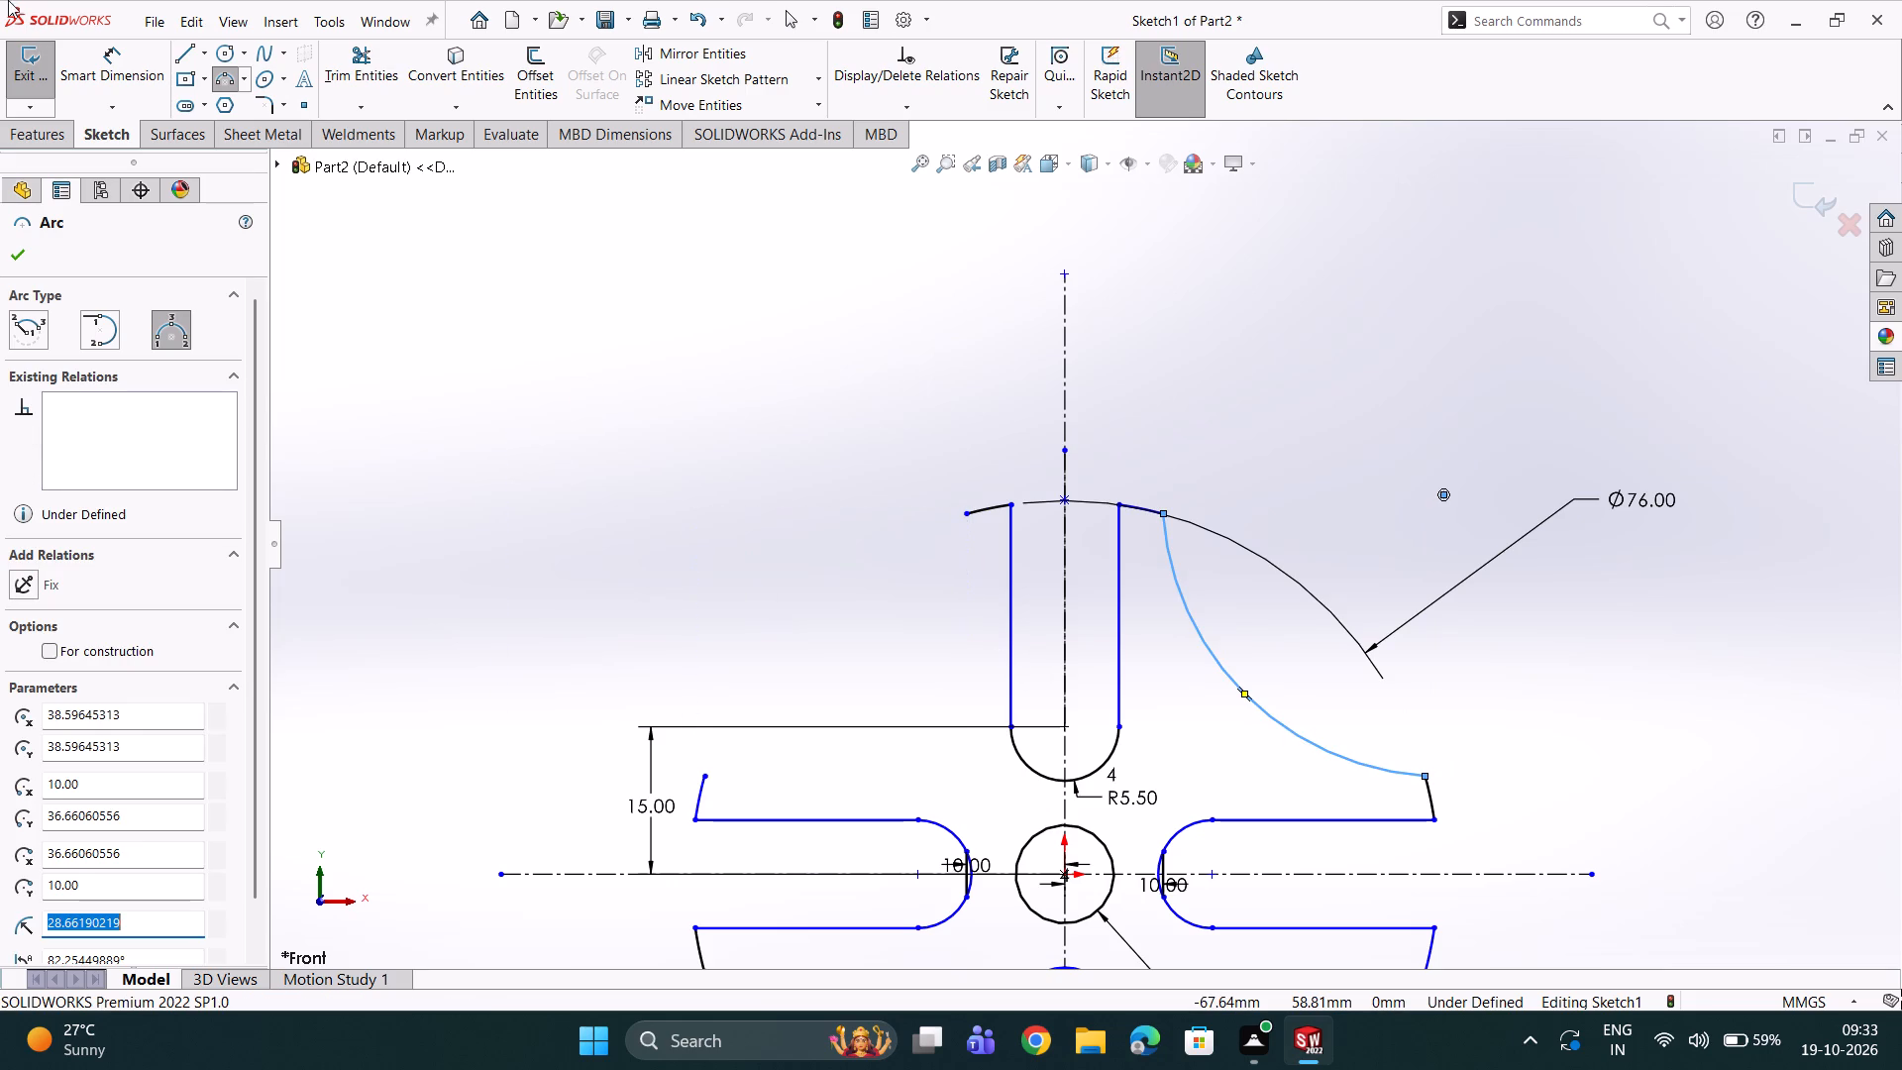
Dimension the new concave arc with a radius of 27 mm.
{"action": "left_click", "coordinate": [117, 69]}
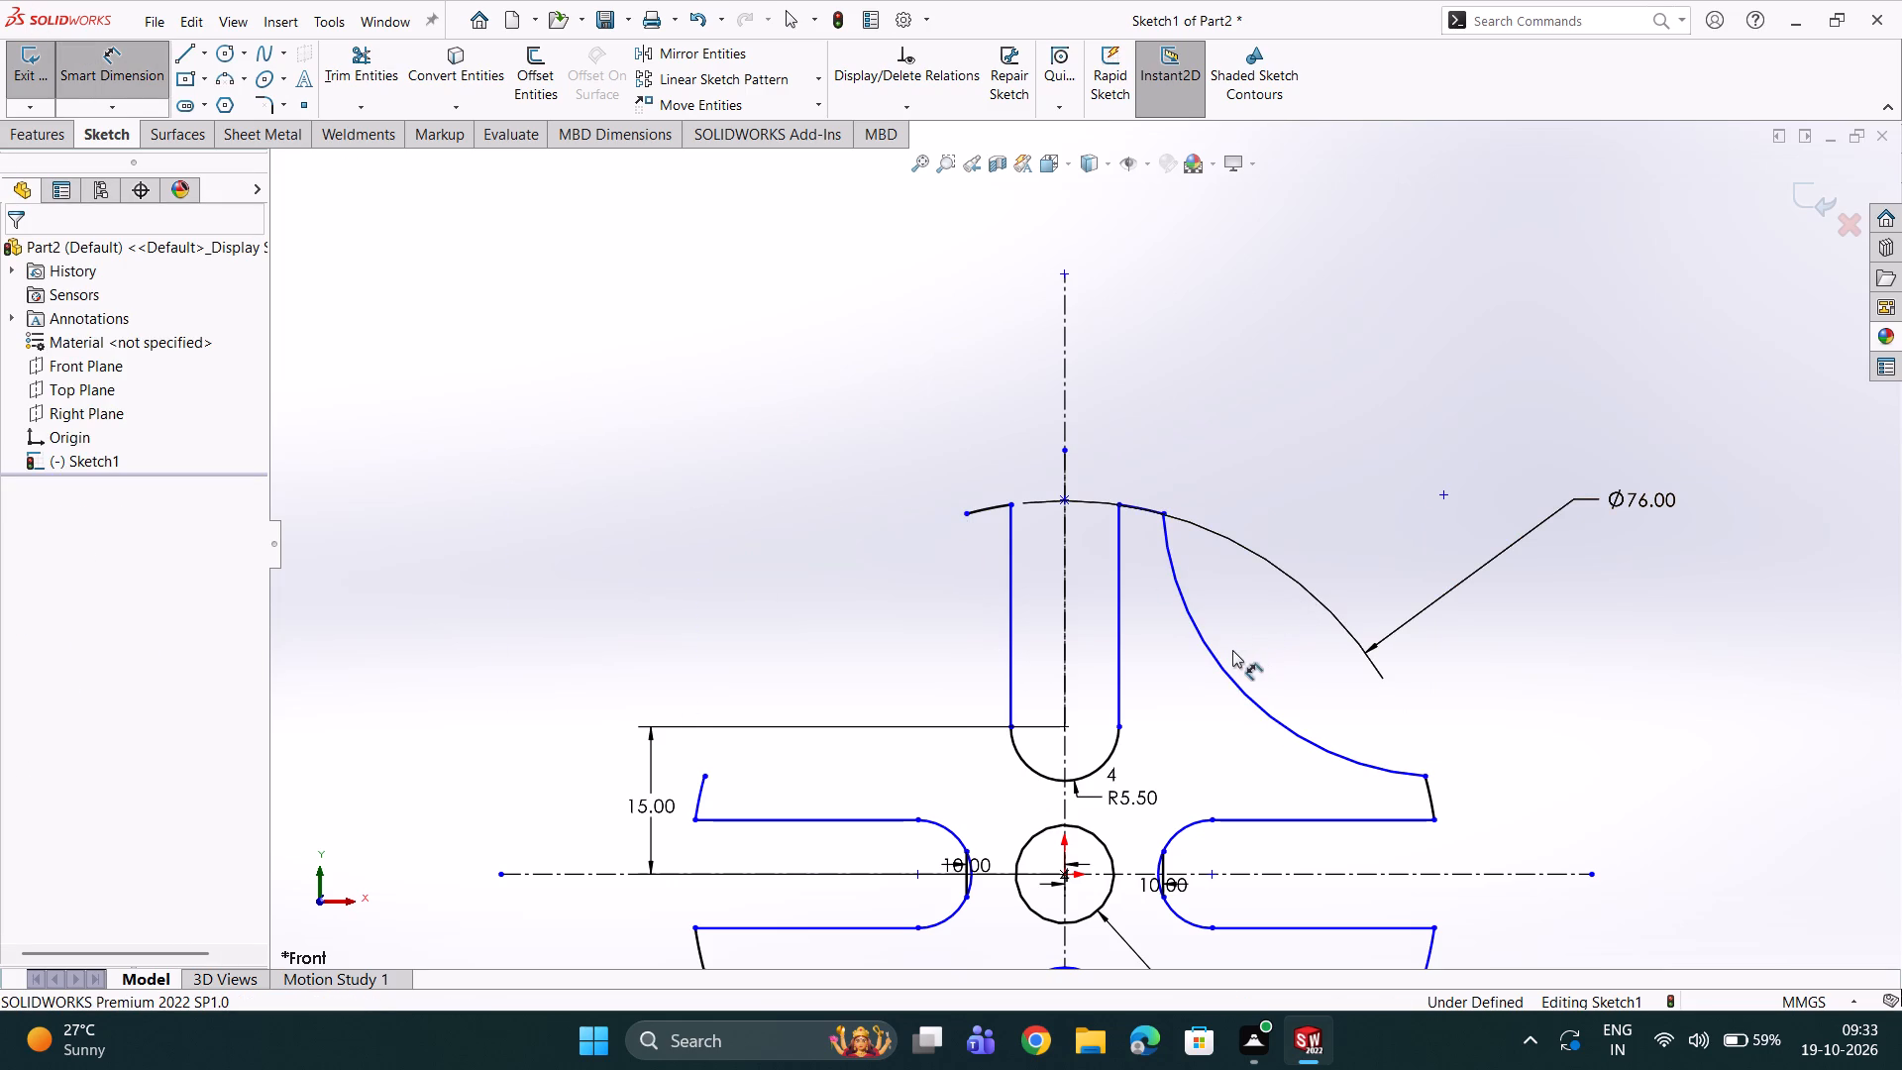
{"action": "left_click", "coordinate": [1221, 663]}
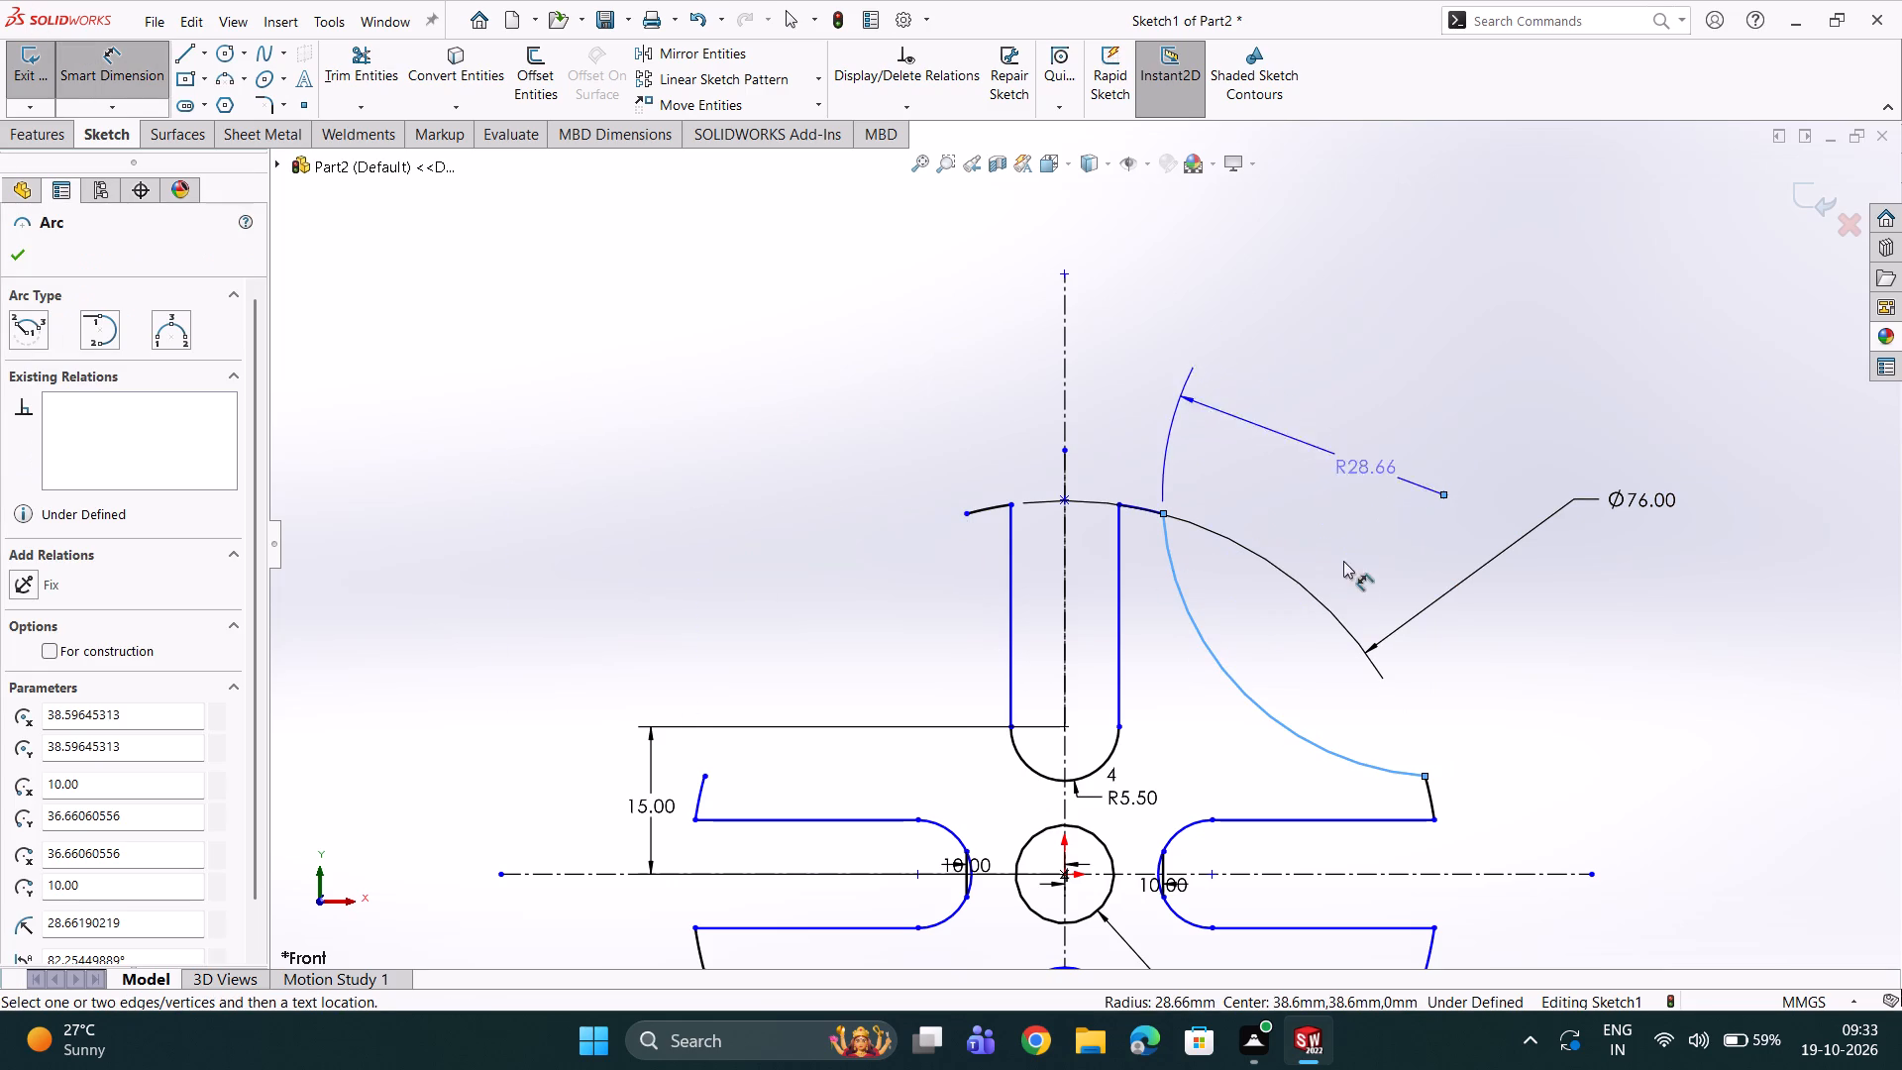
{"action": "left_click", "coordinate": [1344, 588]}
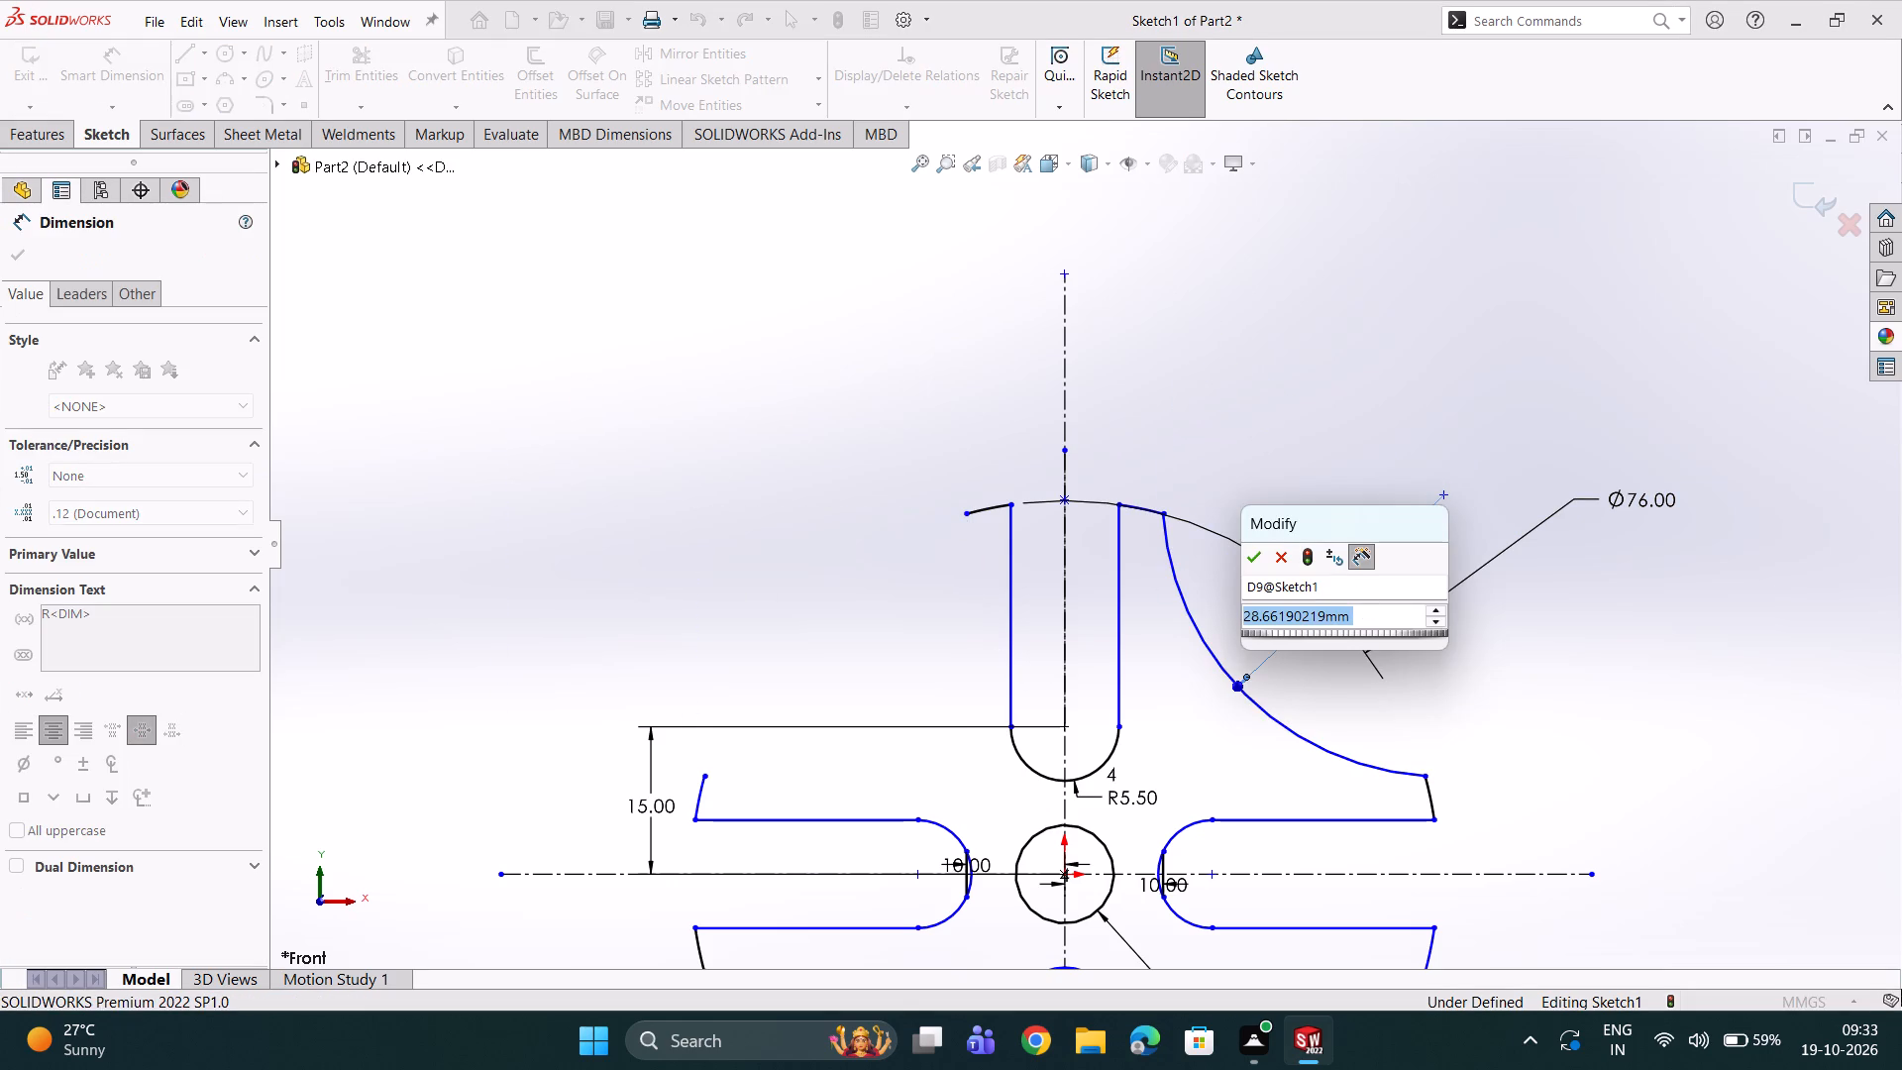
{"action": "type", "text": "27"}
{"action": "key", "text": "Return"}
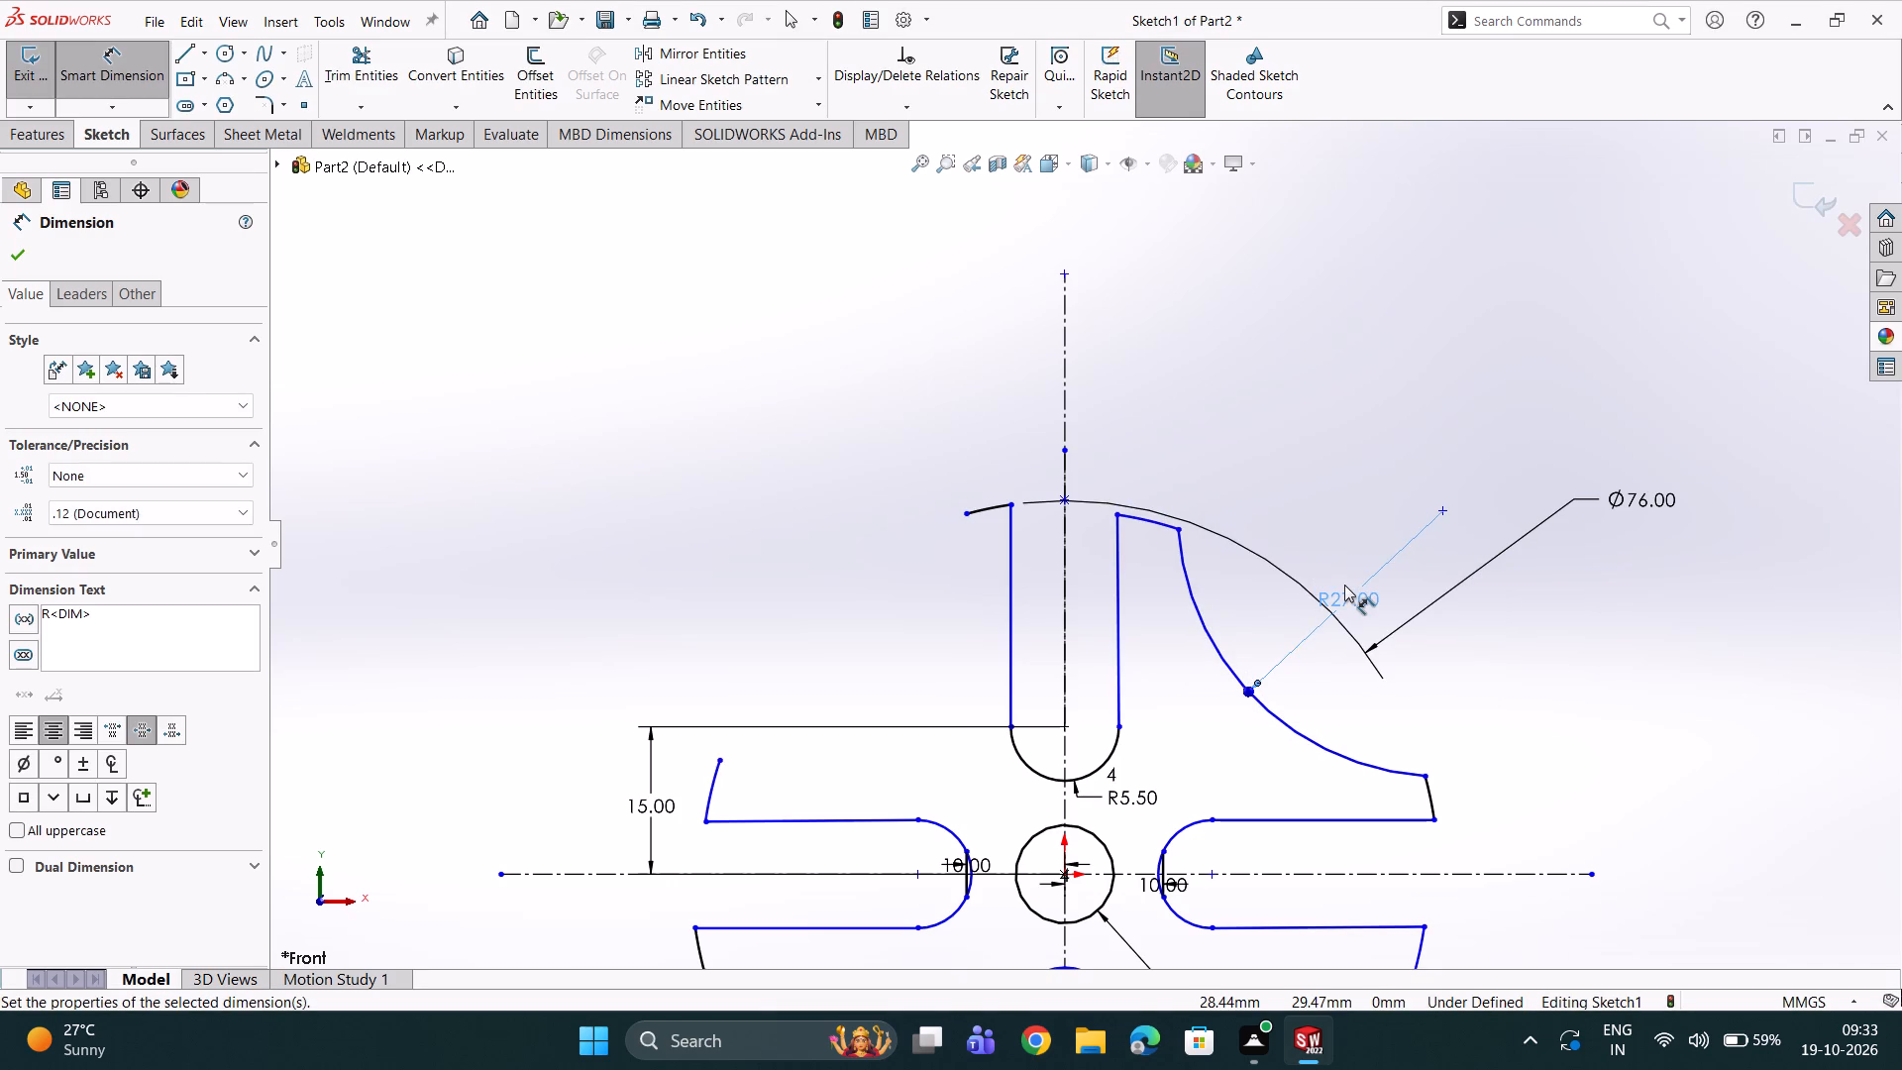
Dimension the vertical distance from the origin to the open end of the upper slot's left wall, keeping its existing value.
{"action": "scroll", "coordinate": [1271, 635], "scroll_direction": "up", "scroll_amount": 1}
{"action": "scroll", "coordinate": [1238, 635], "scroll_direction": "down", "scroll_amount": 2}
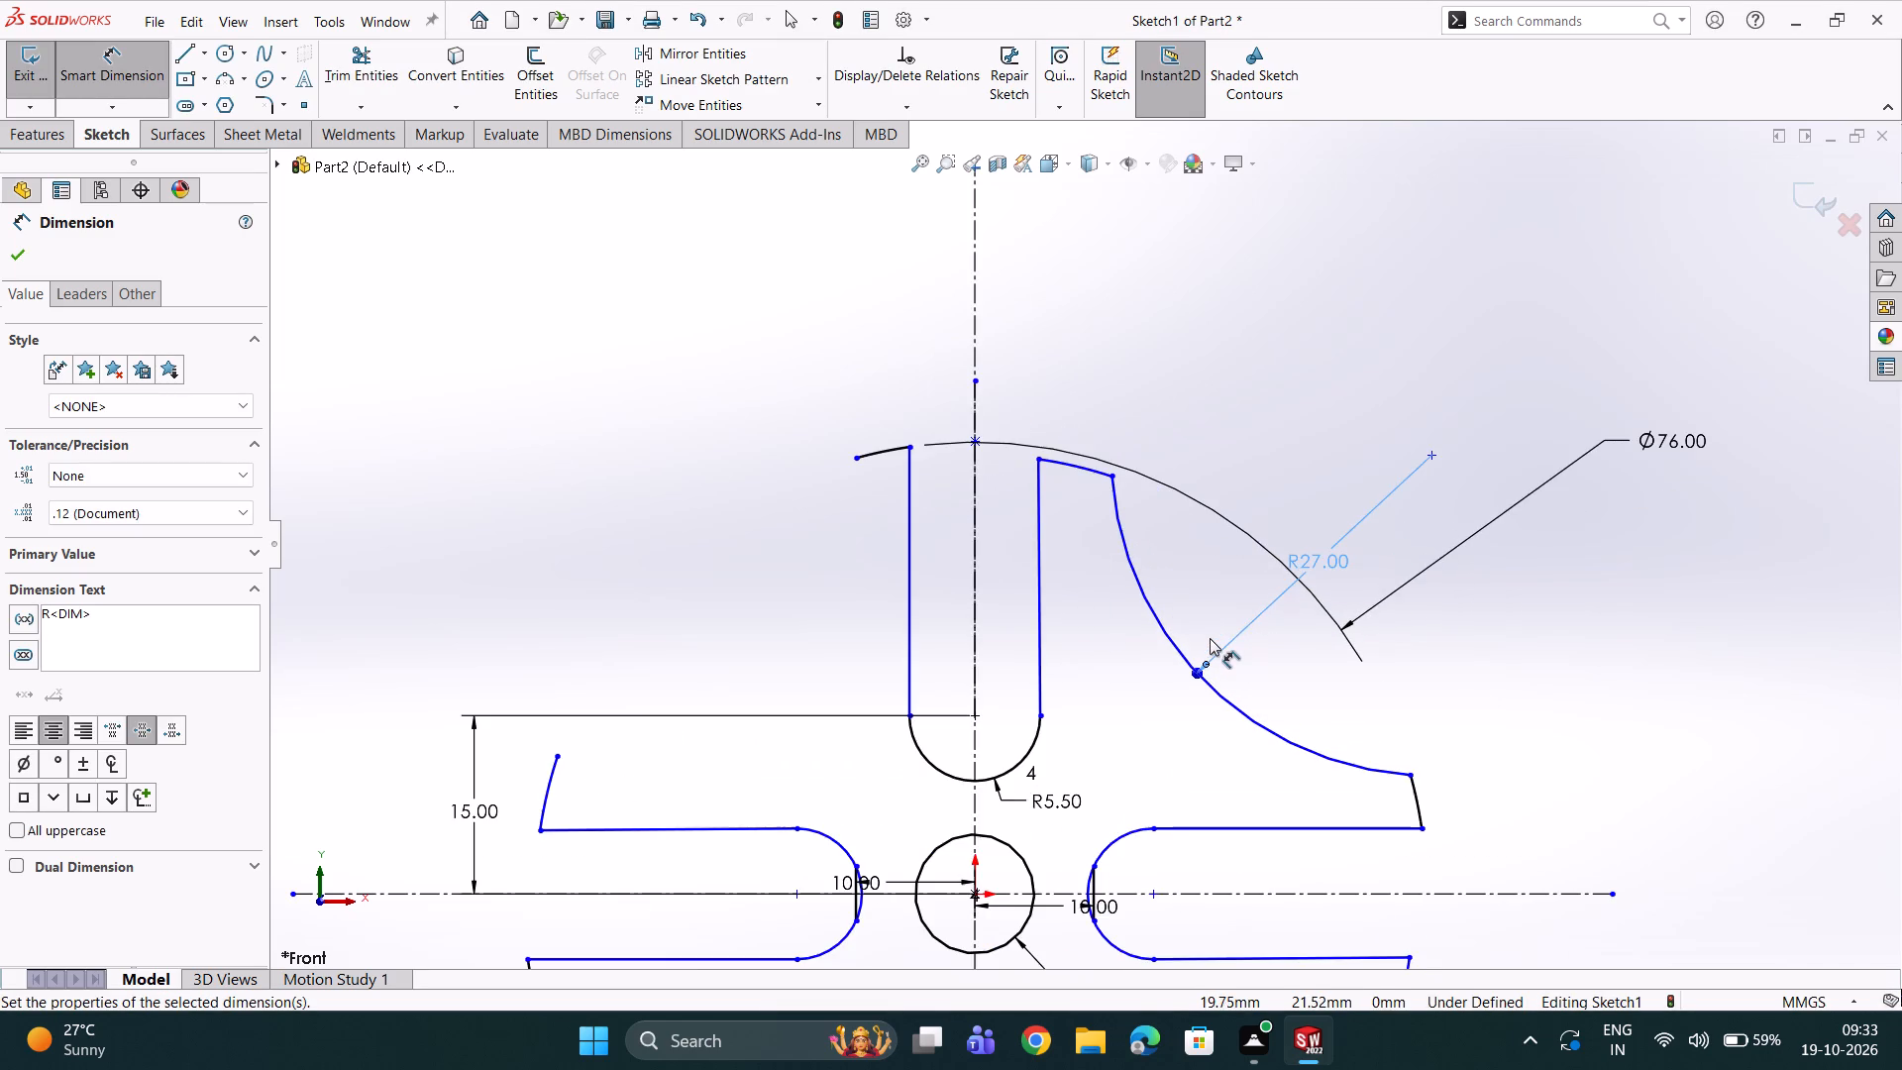
{"action": "scroll", "coordinate": [1209, 638], "scroll_direction": "up", "scroll_amount": 2}
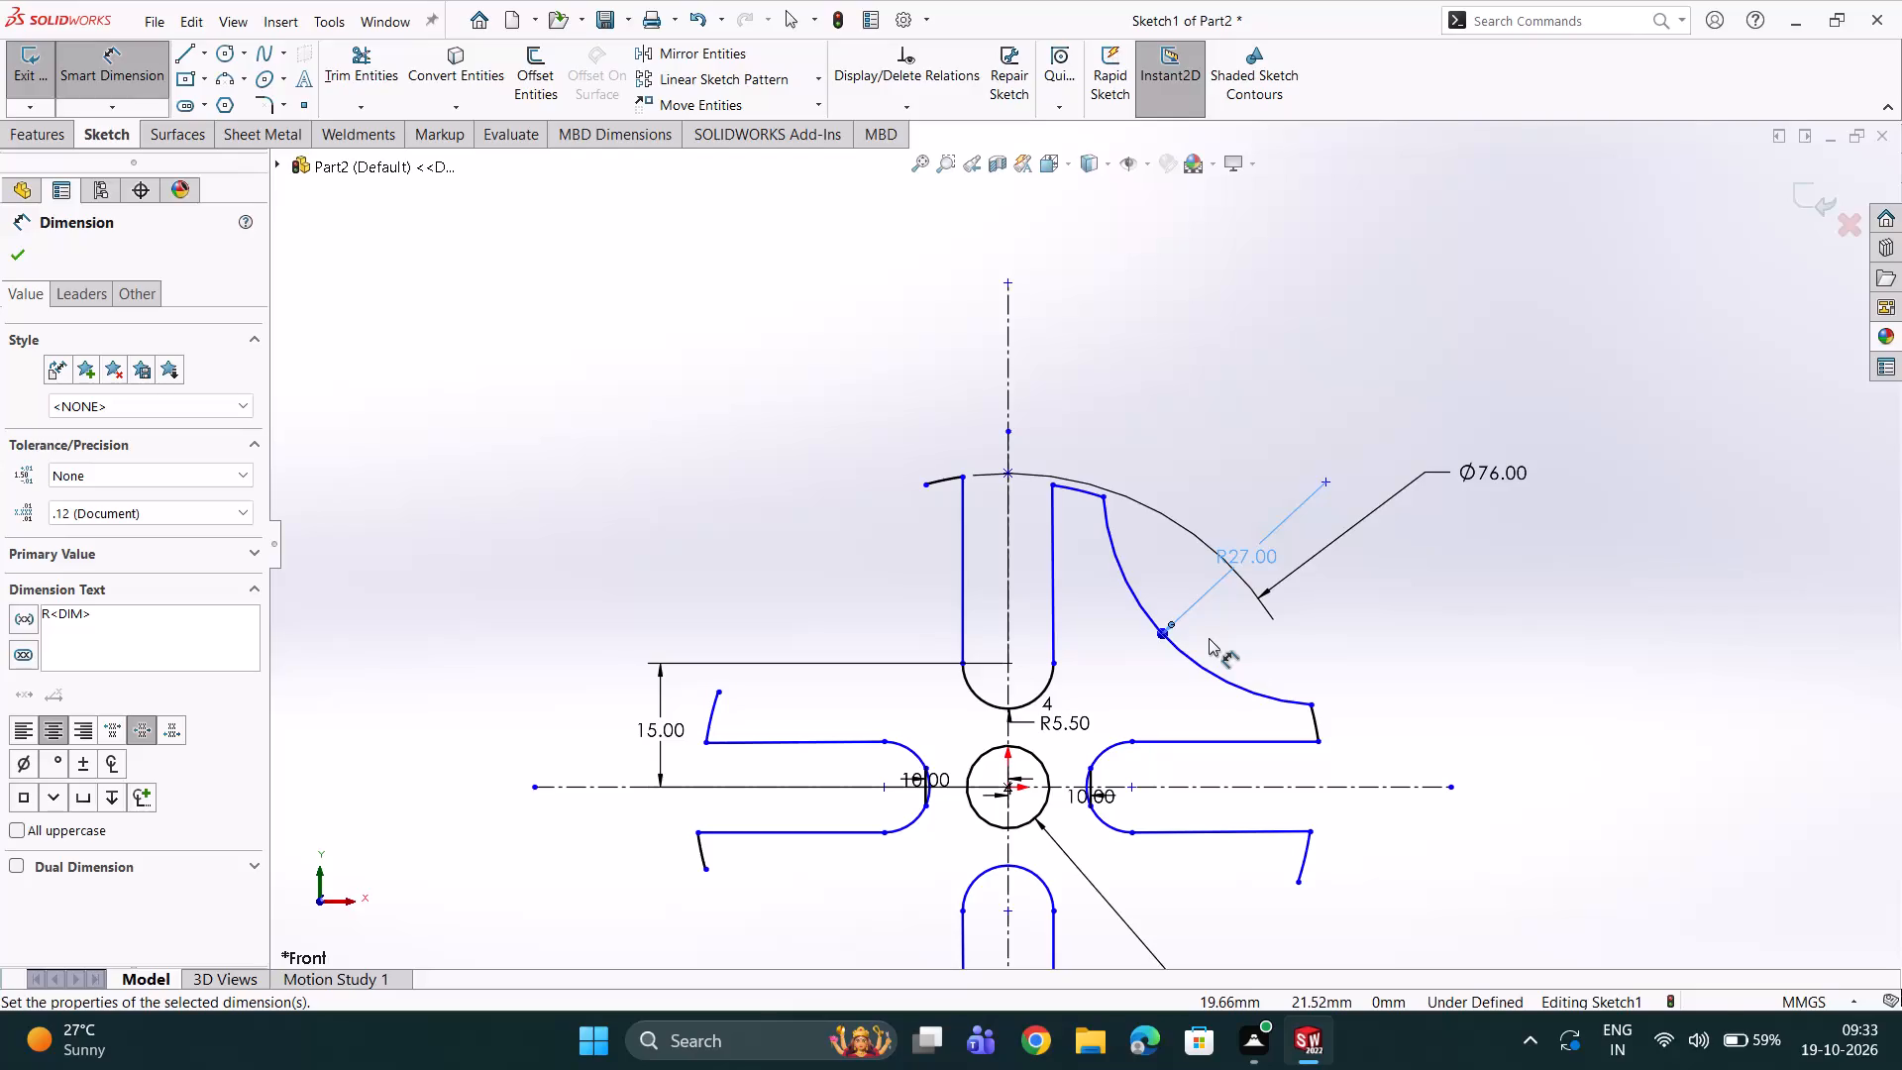
{"action": "scroll", "coordinate": [1209, 638], "scroll_direction": "down", "scroll_amount": 1}
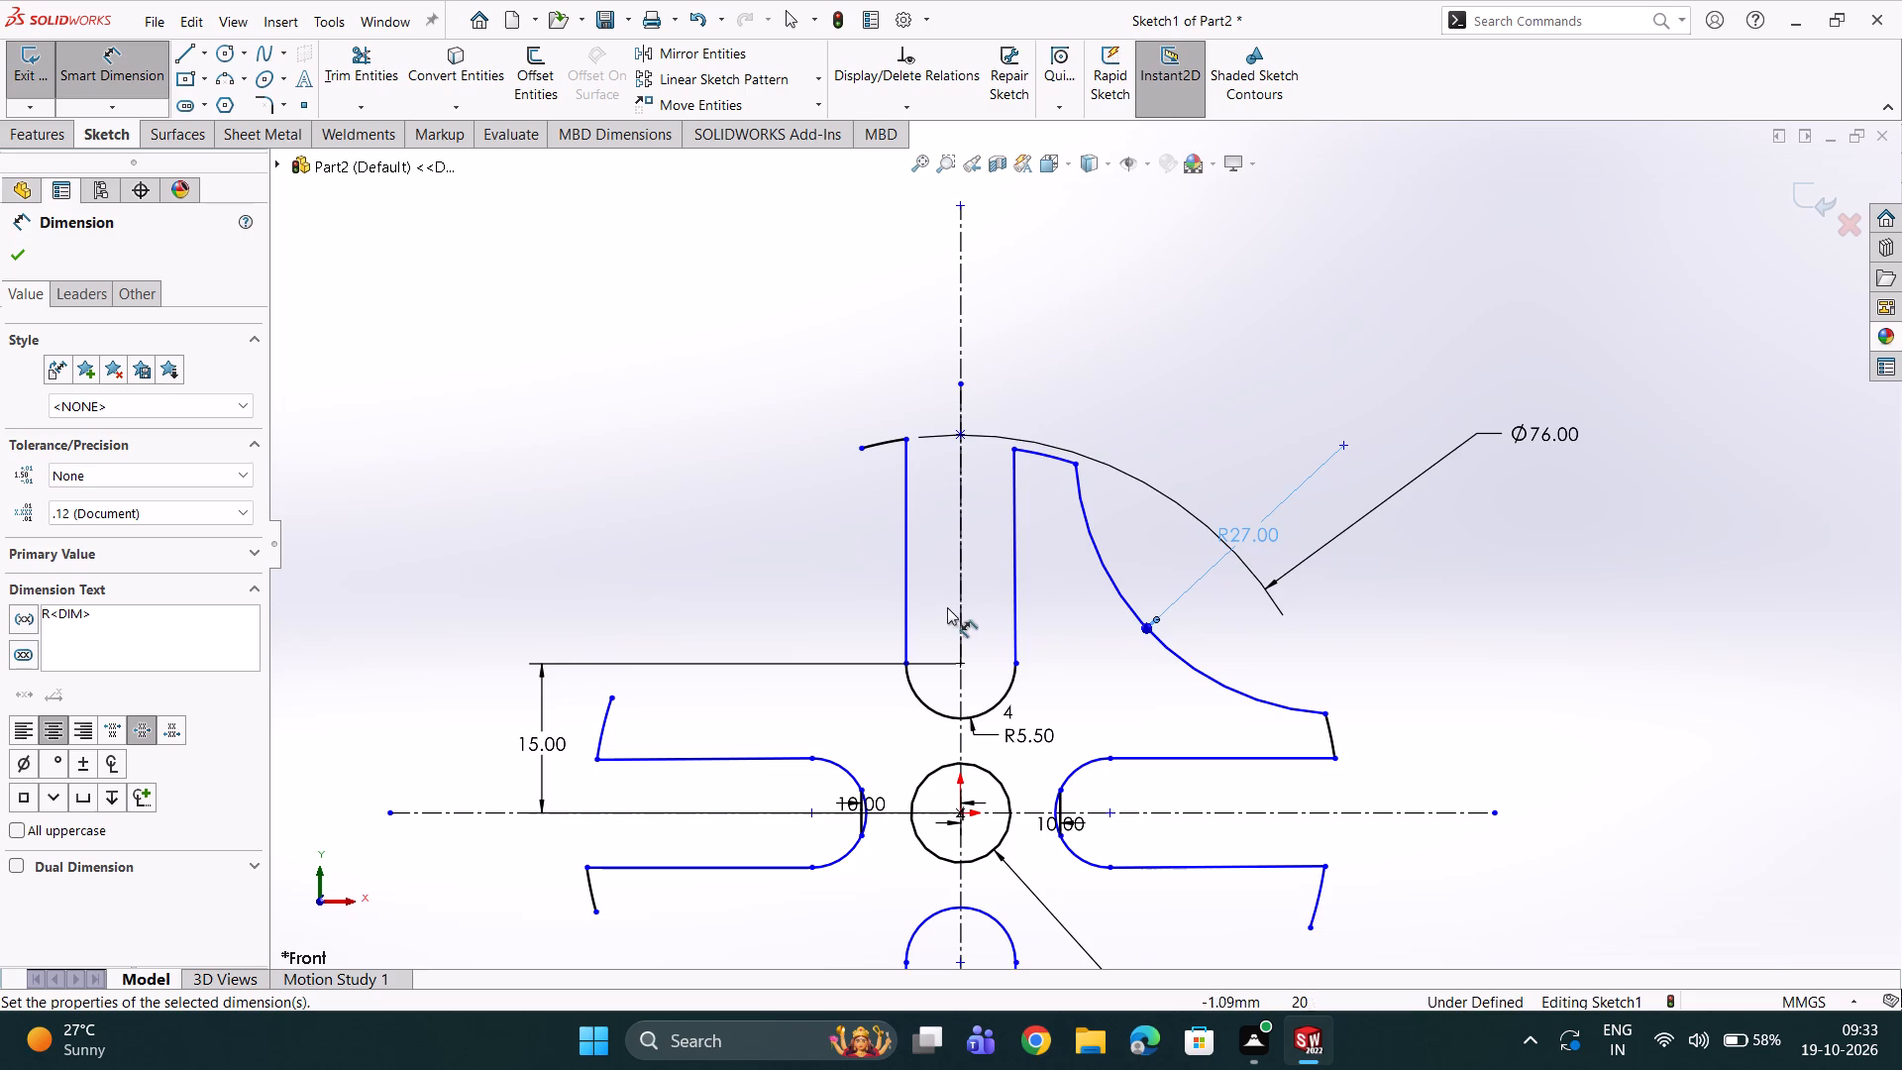
{"action": "scroll", "coordinate": [931, 708], "scroll_direction": "up", "scroll_amount": 1}
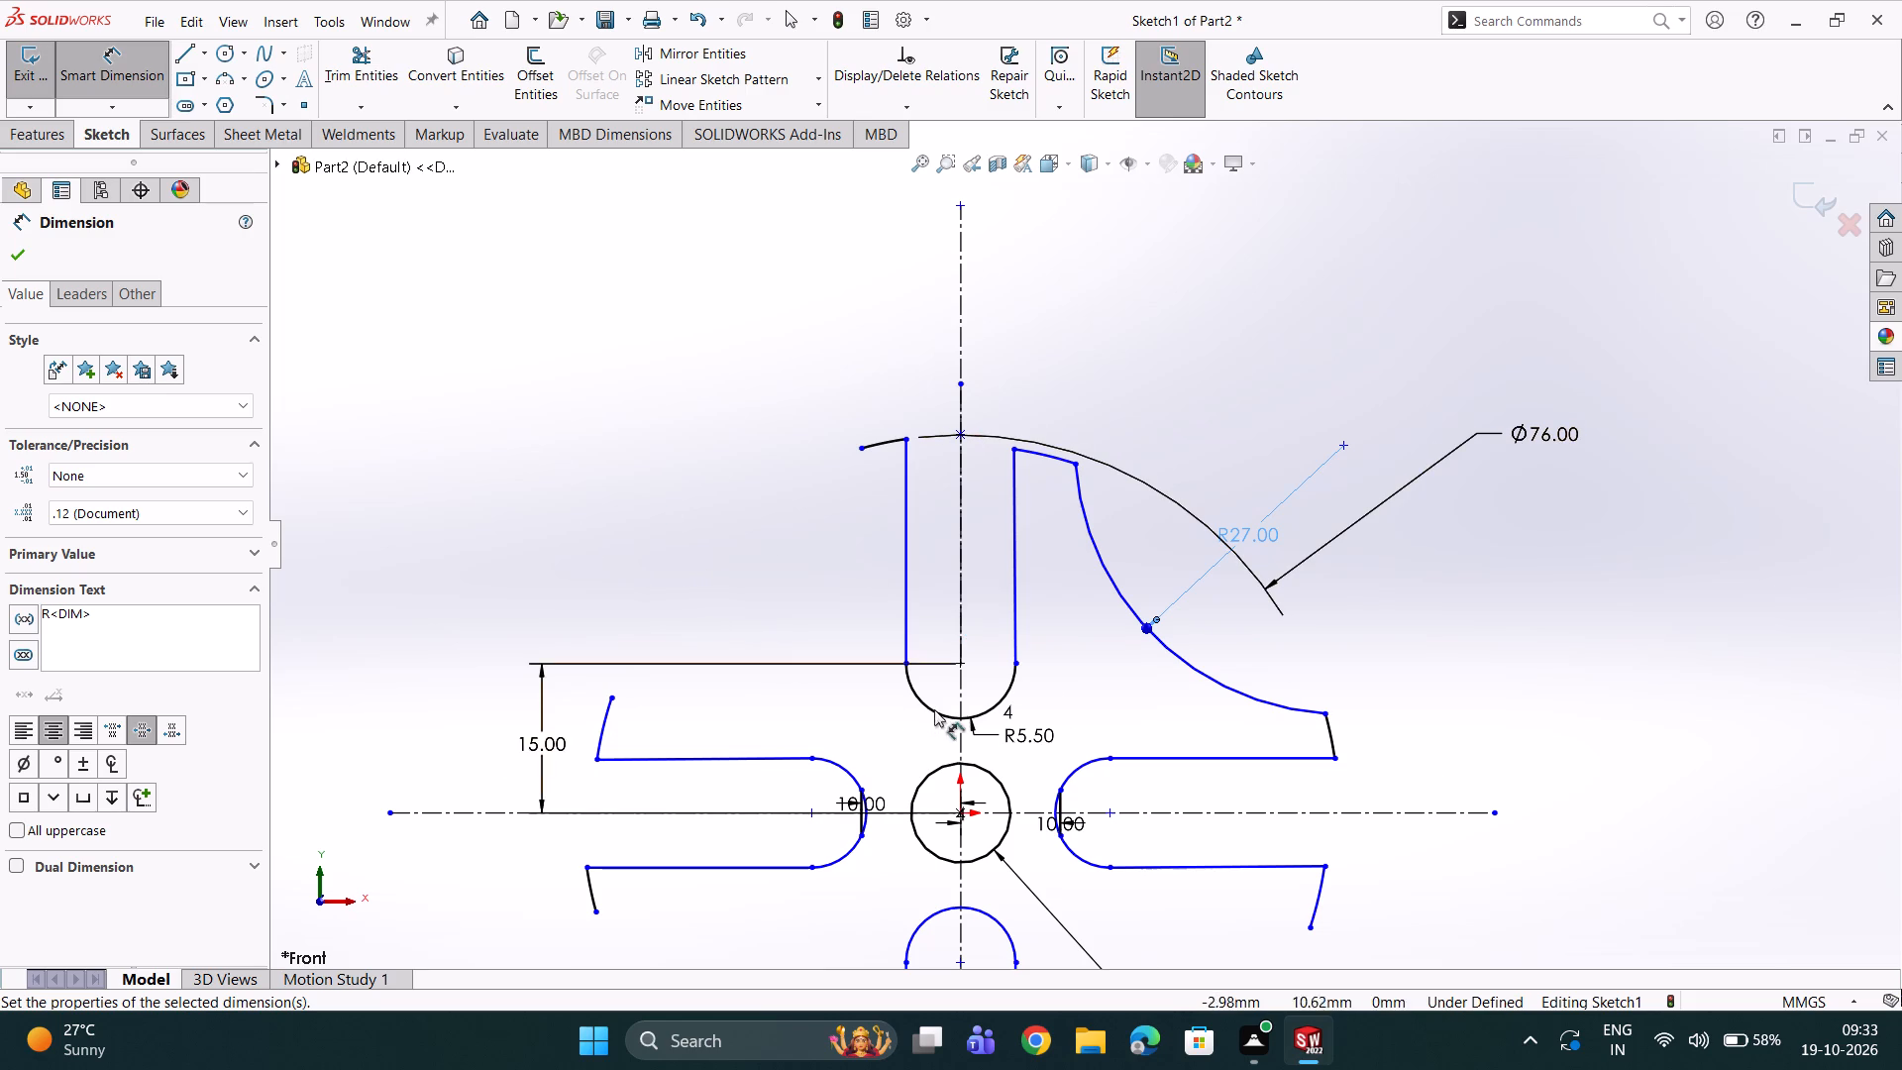
{"action": "scroll", "coordinate": [934, 709], "scroll_direction": "up", "scroll_amount": 1}
{"action": "scroll", "coordinate": [1038, 673], "scroll_direction": "up", "scroll_amount": 1}
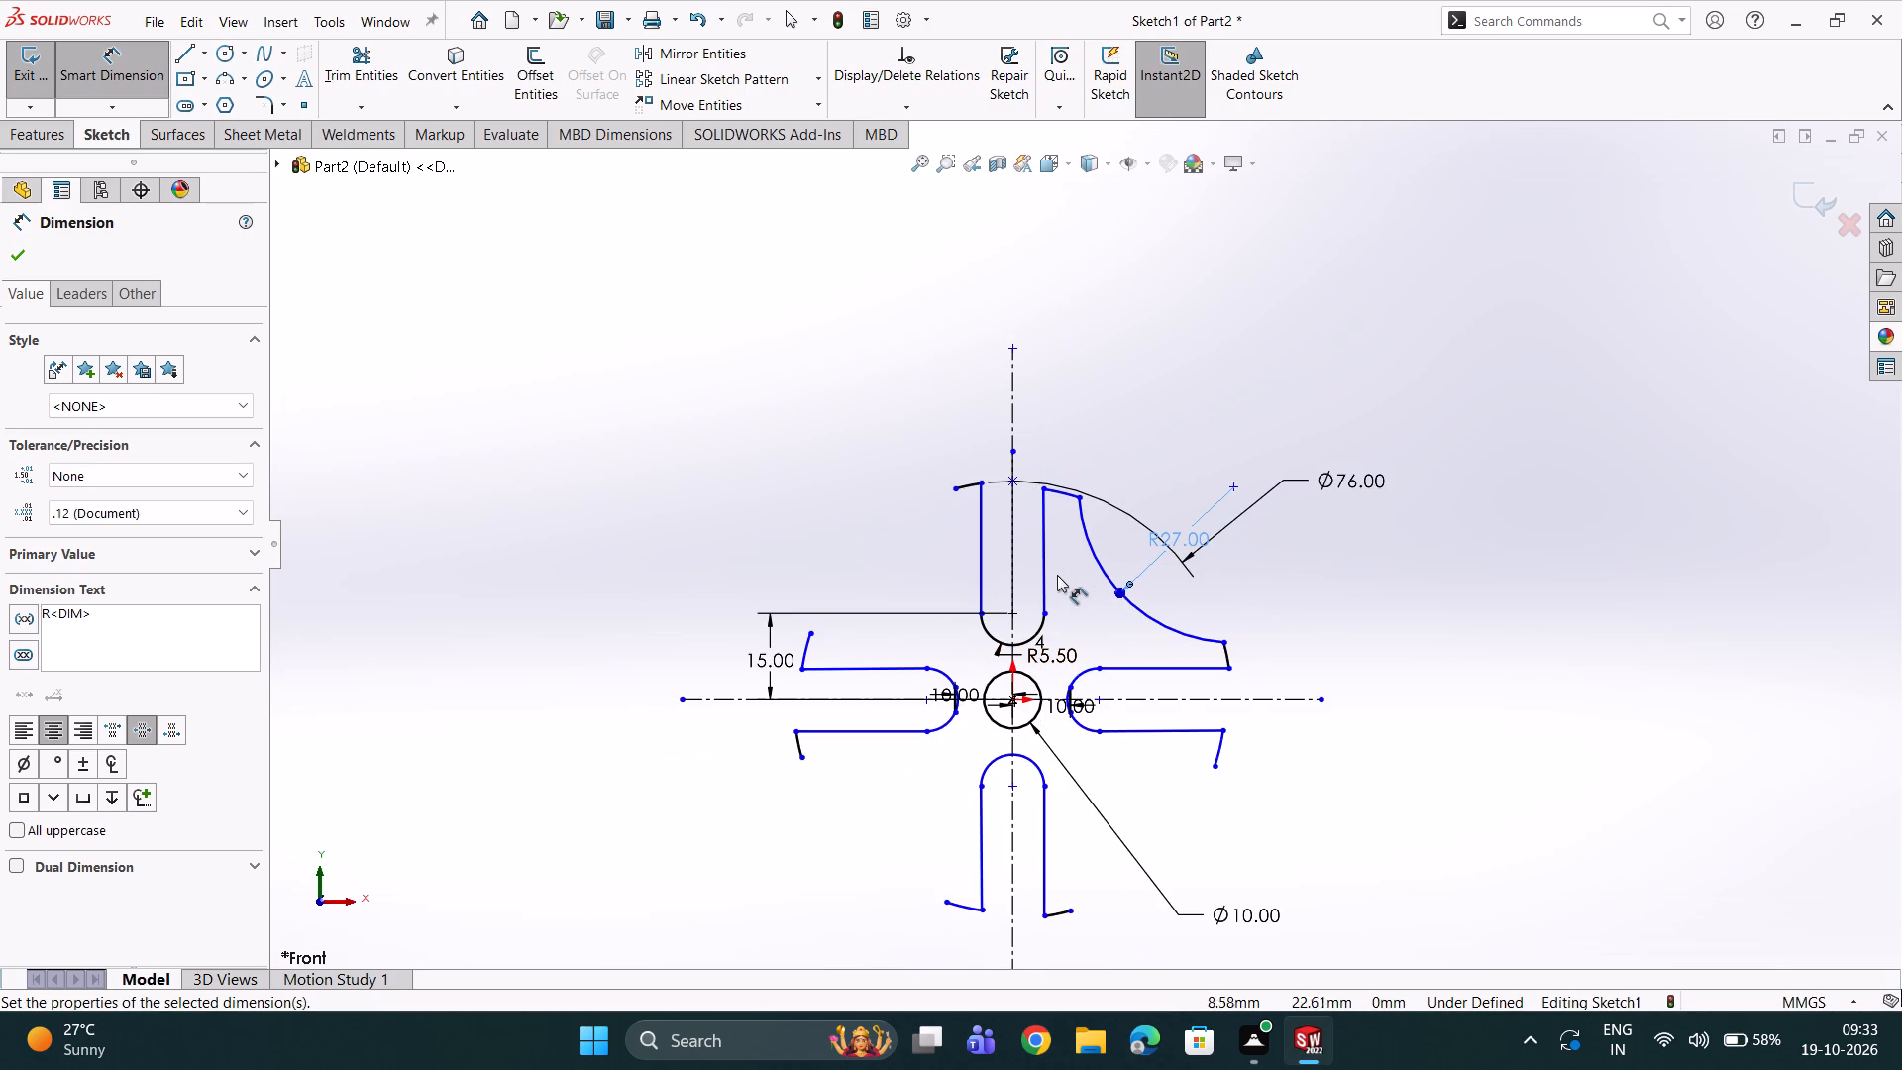
{"action": "left_click", "coordinate": [122, 70]}
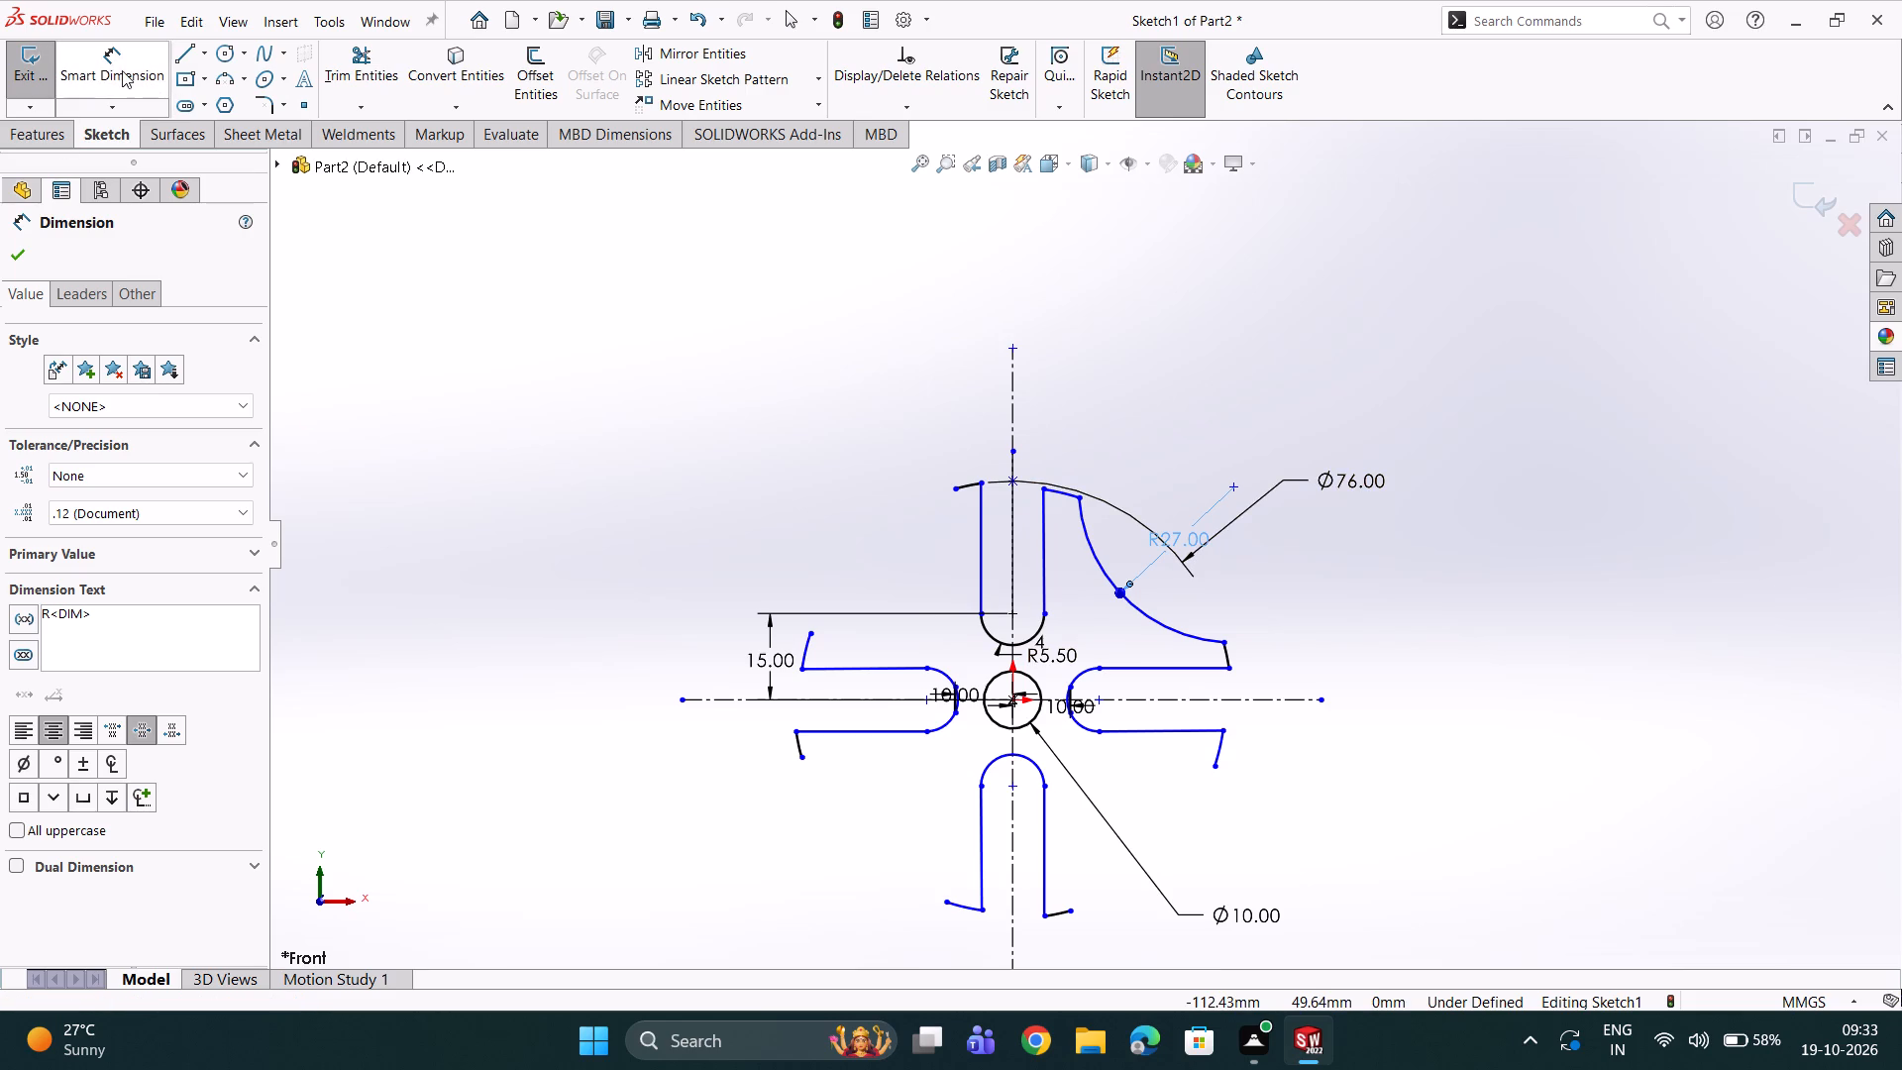
{"action": "scroll", "coordinate": [998, 587], "scroll_direction": "down", "scroll_amount": 5}
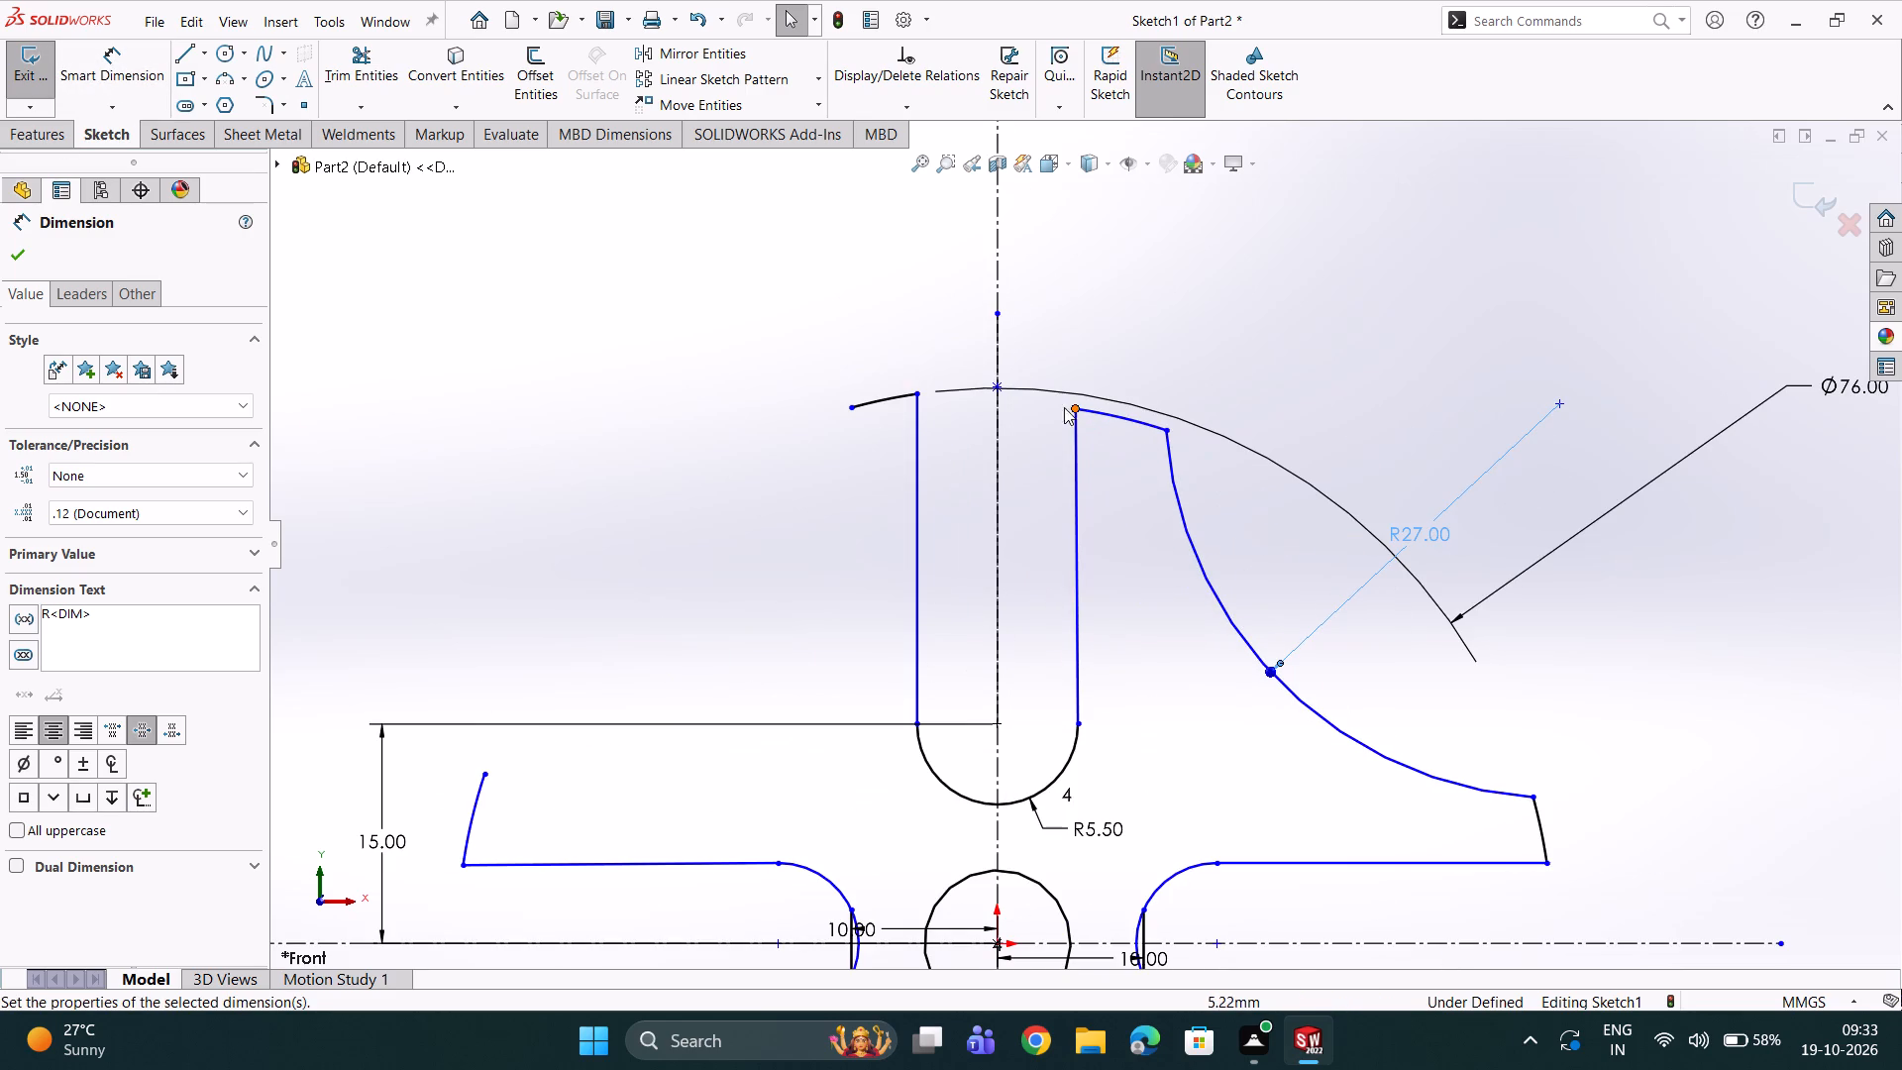
{"action": "left_click", "coordinate": [127, 54]}
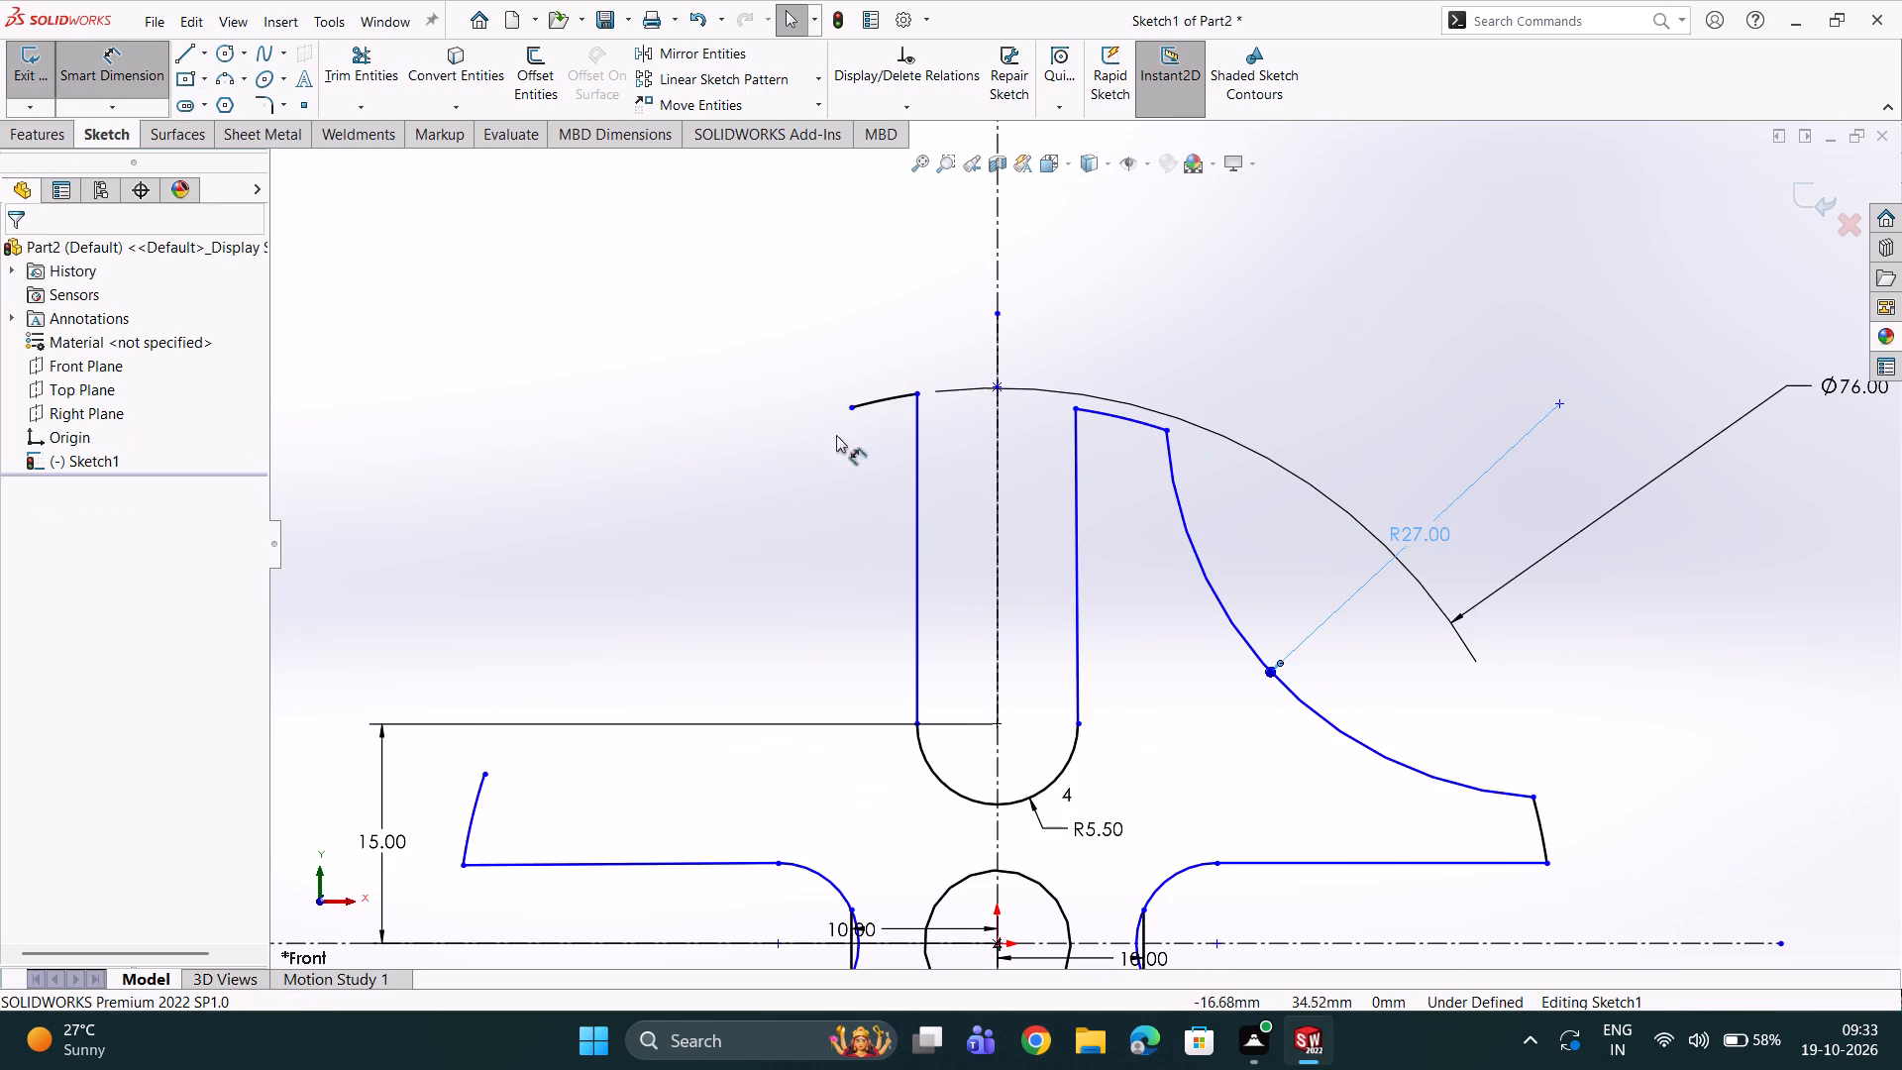
{"action": "left_click", "coordinate": [916, 396]}
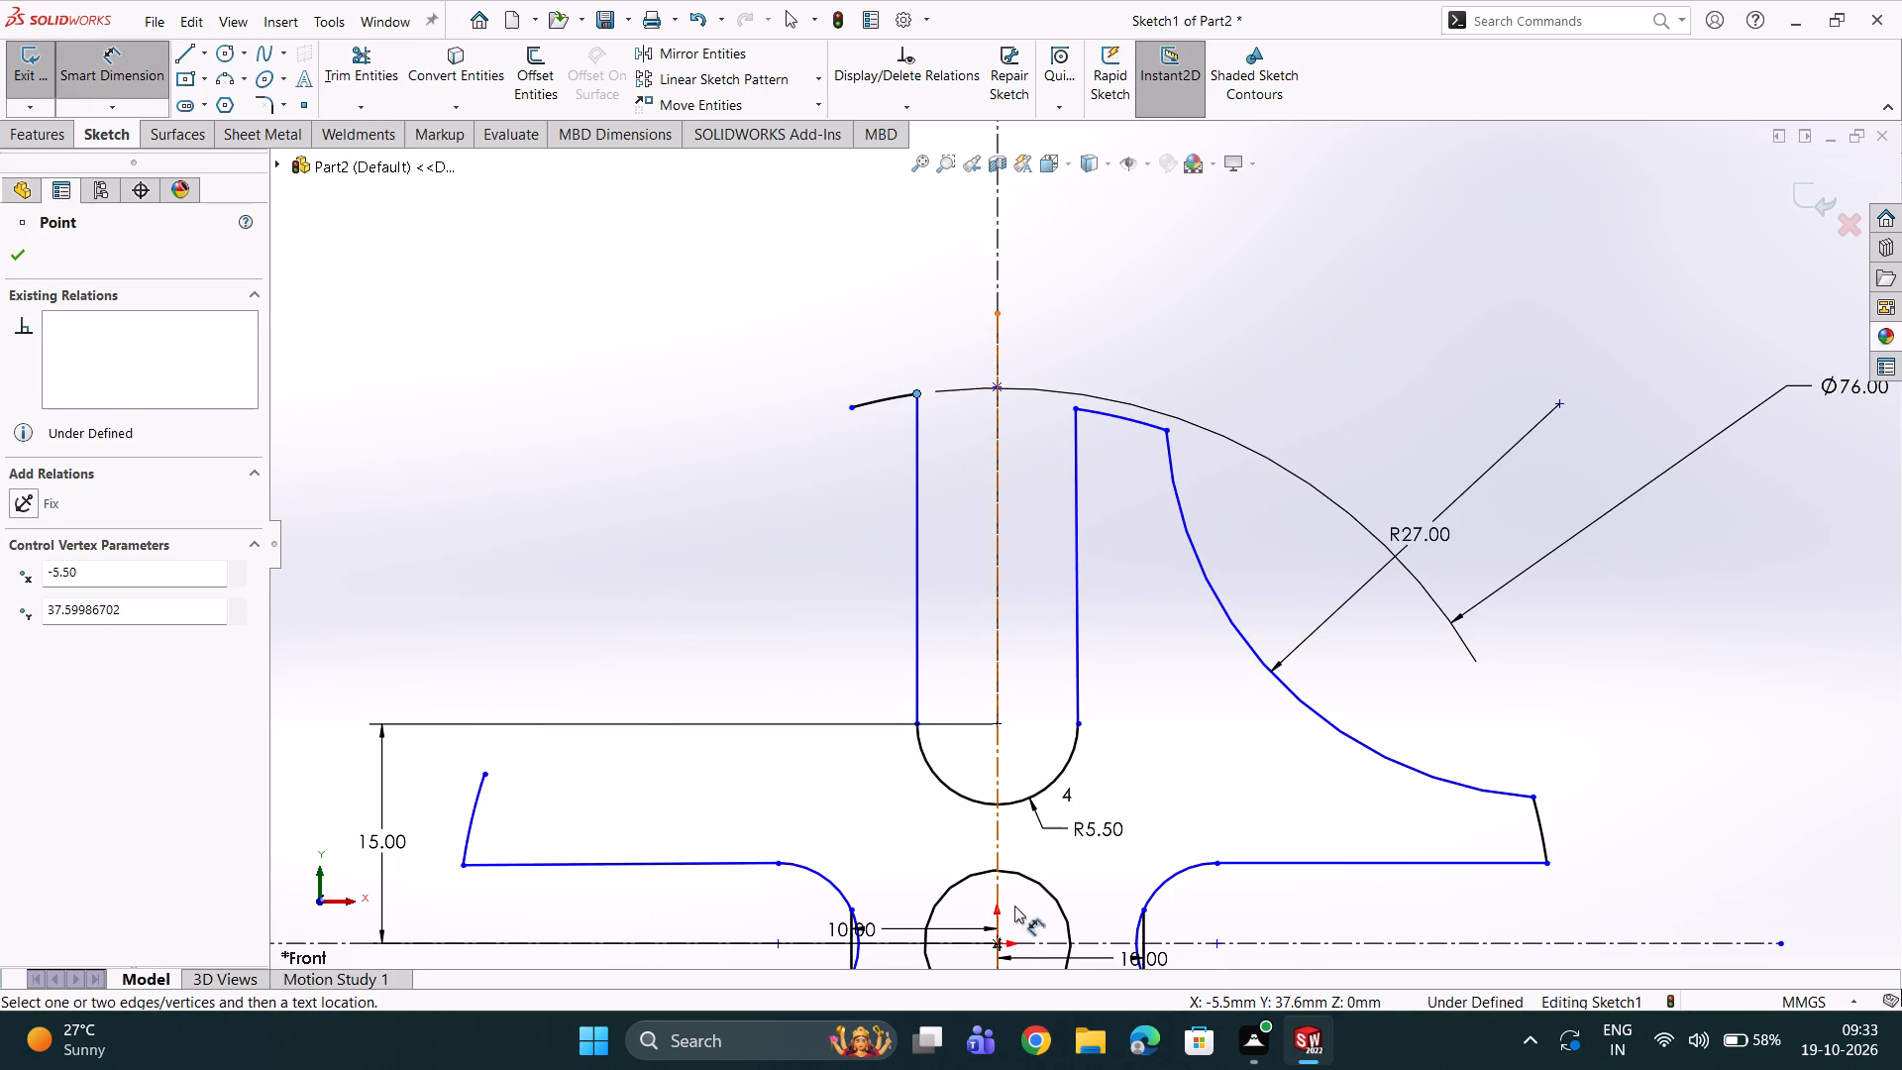
{"action": "left_click", "coordinate": [997, 947]}
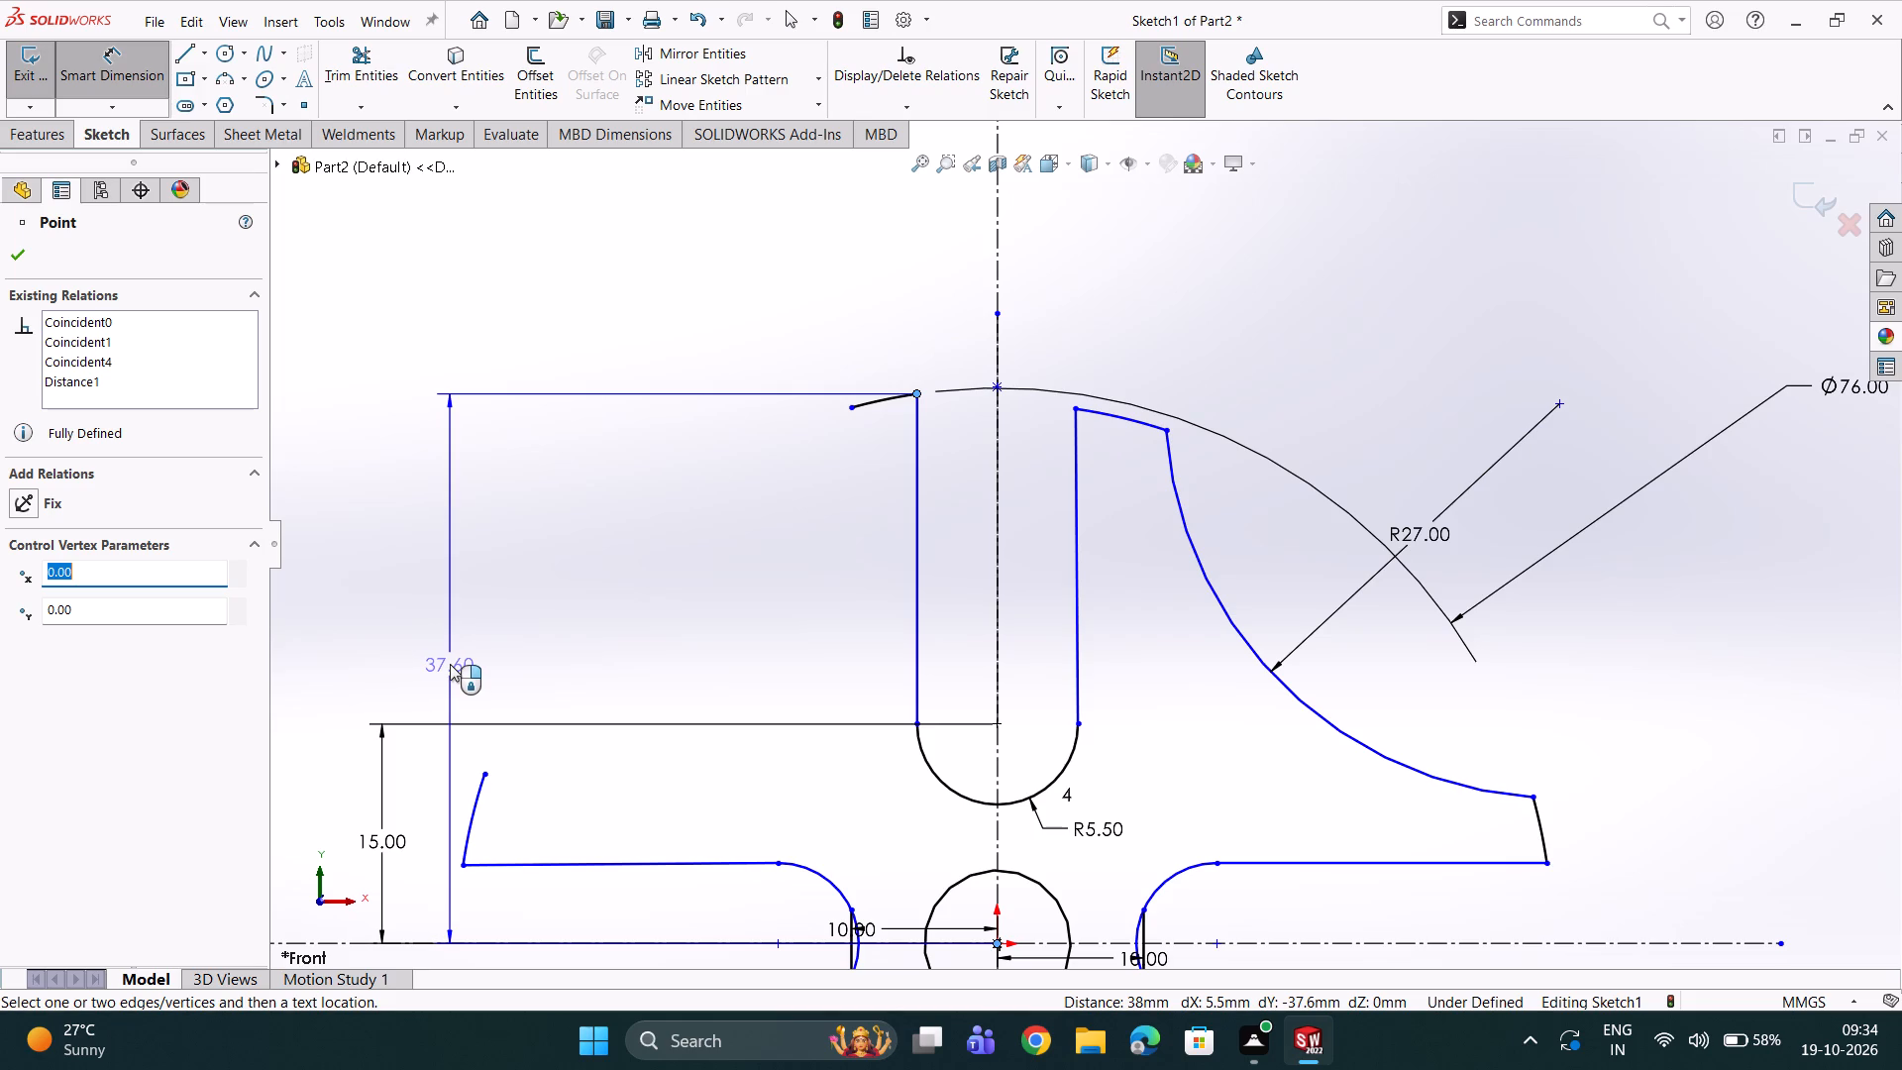
{"action": "left_click", "coordinate": [450, 664]}
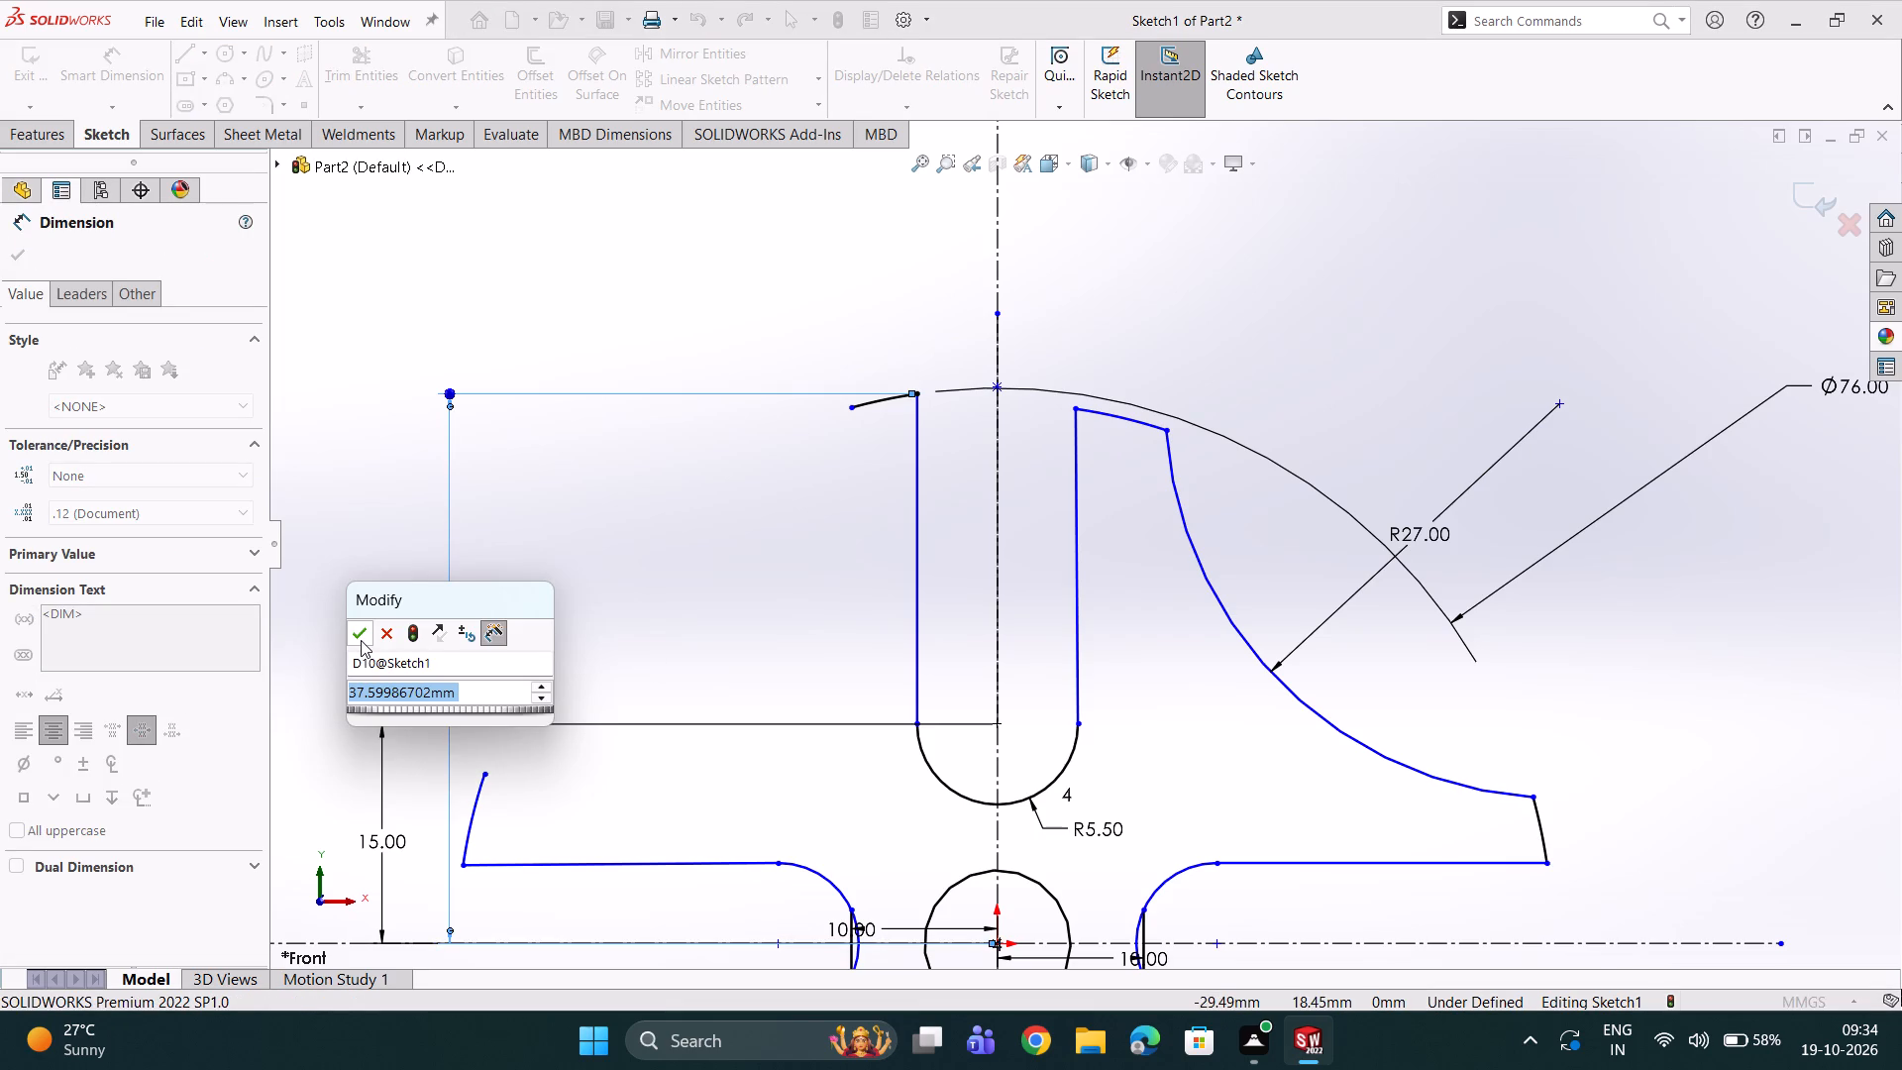
{"action": "left_click", "coordinate": [361, 638]}
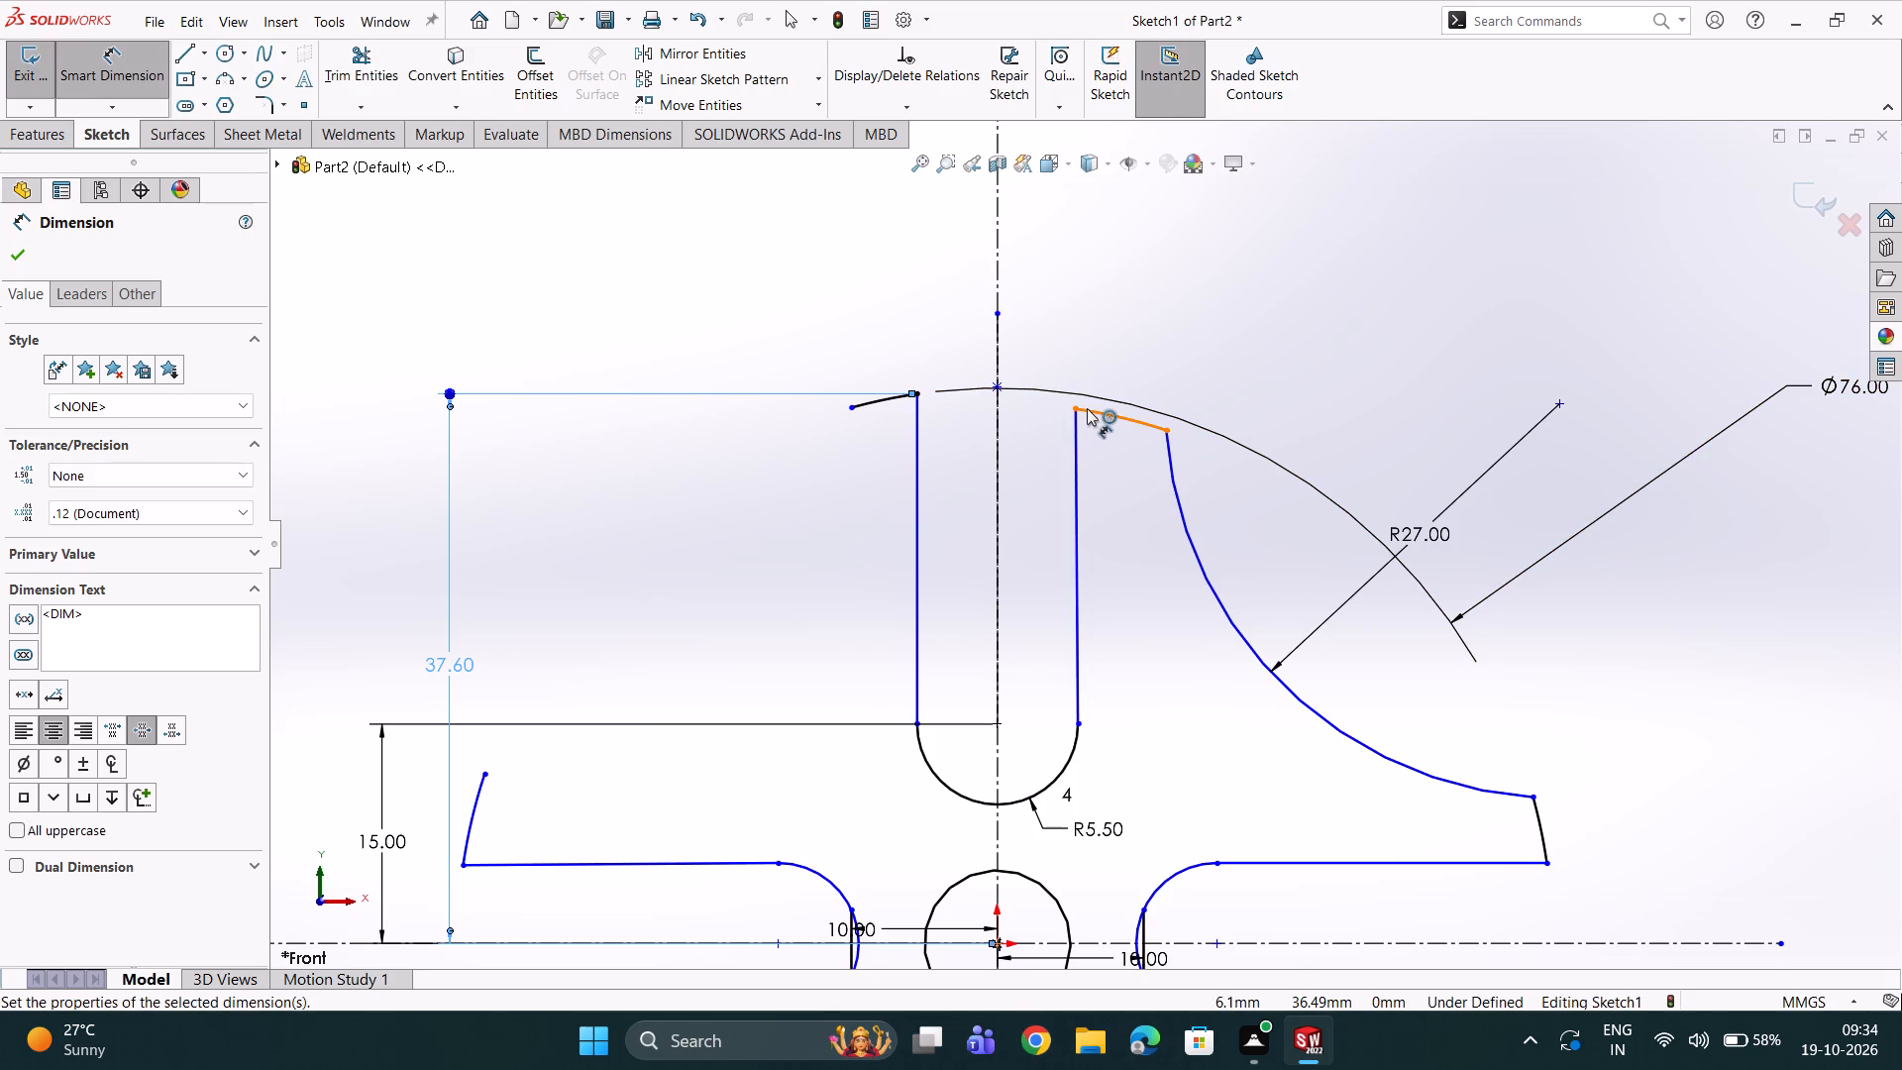
Dimension the open end of the upper slot's right wall at 37.60 mm above the horizontal centreline.
{"action": "left_click", "coordinate": [1074, 407]}
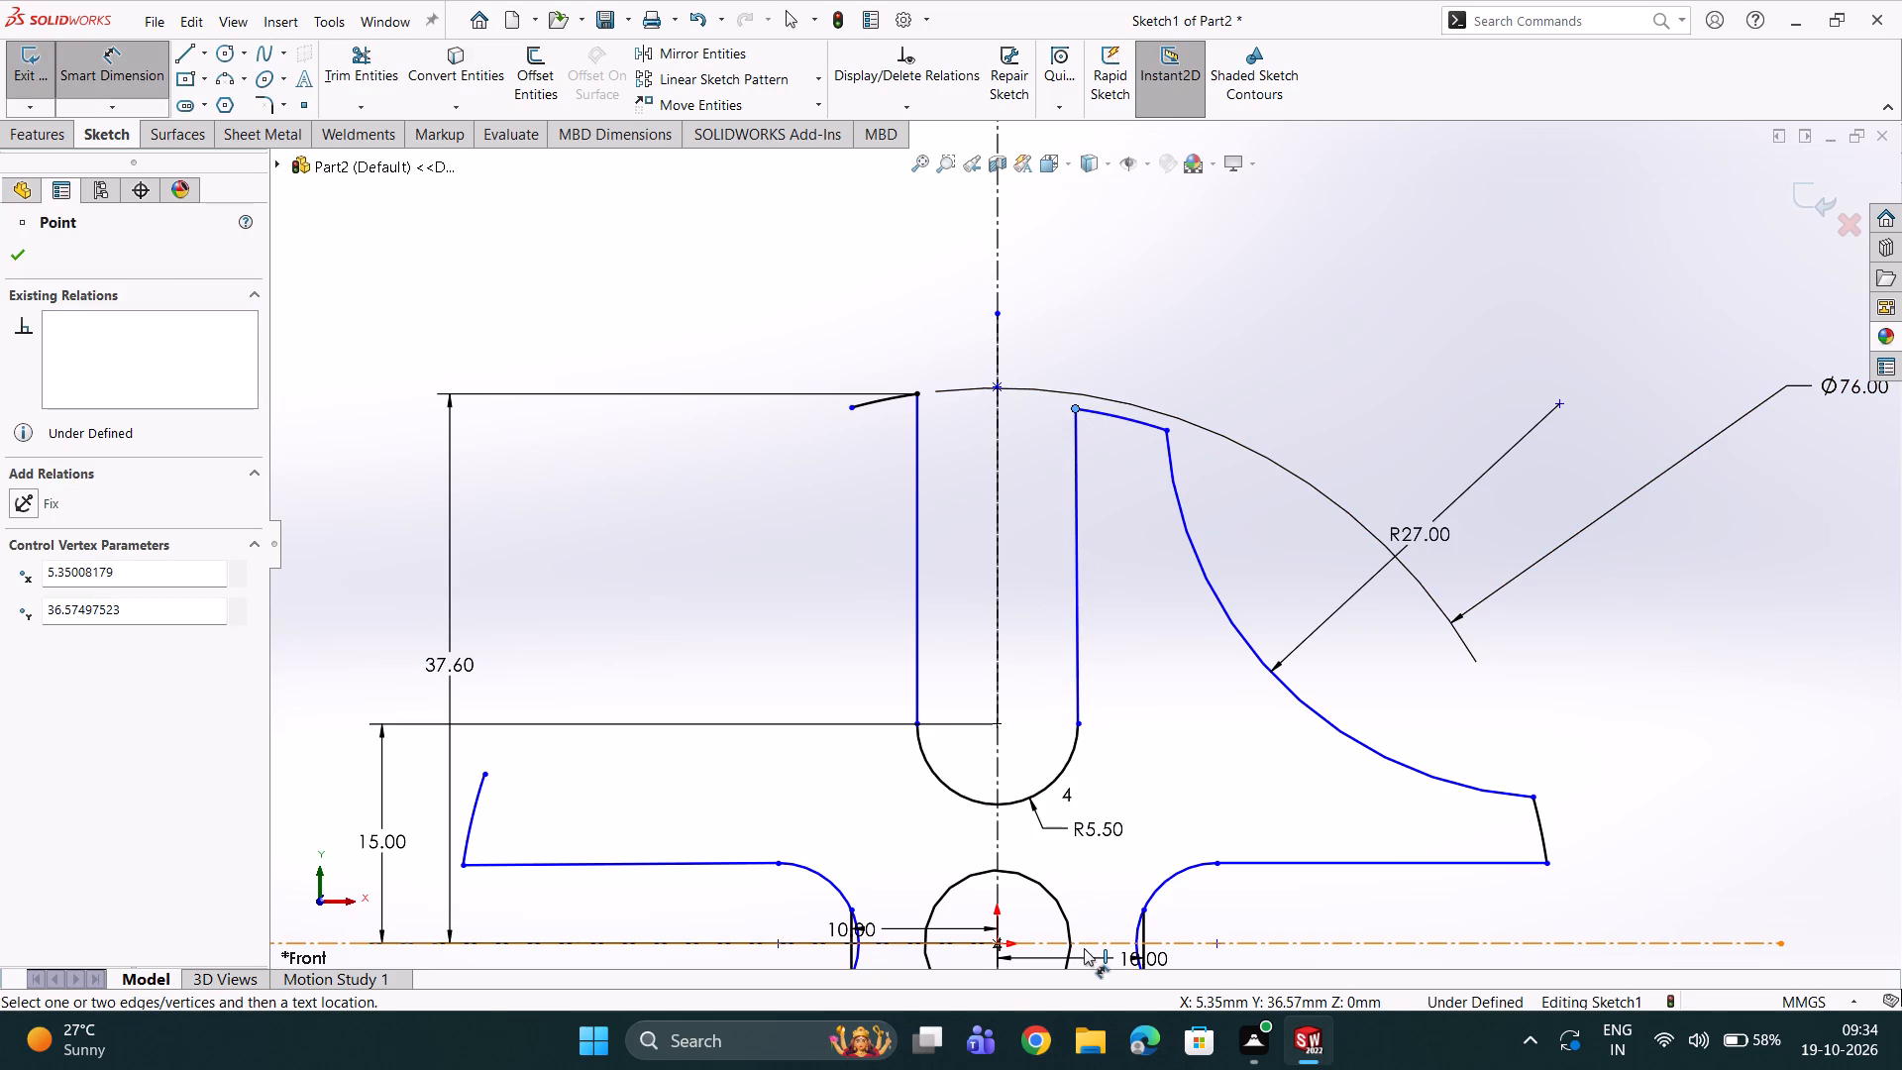
{"action": "left_click", "coordinate": [1092, 944]}
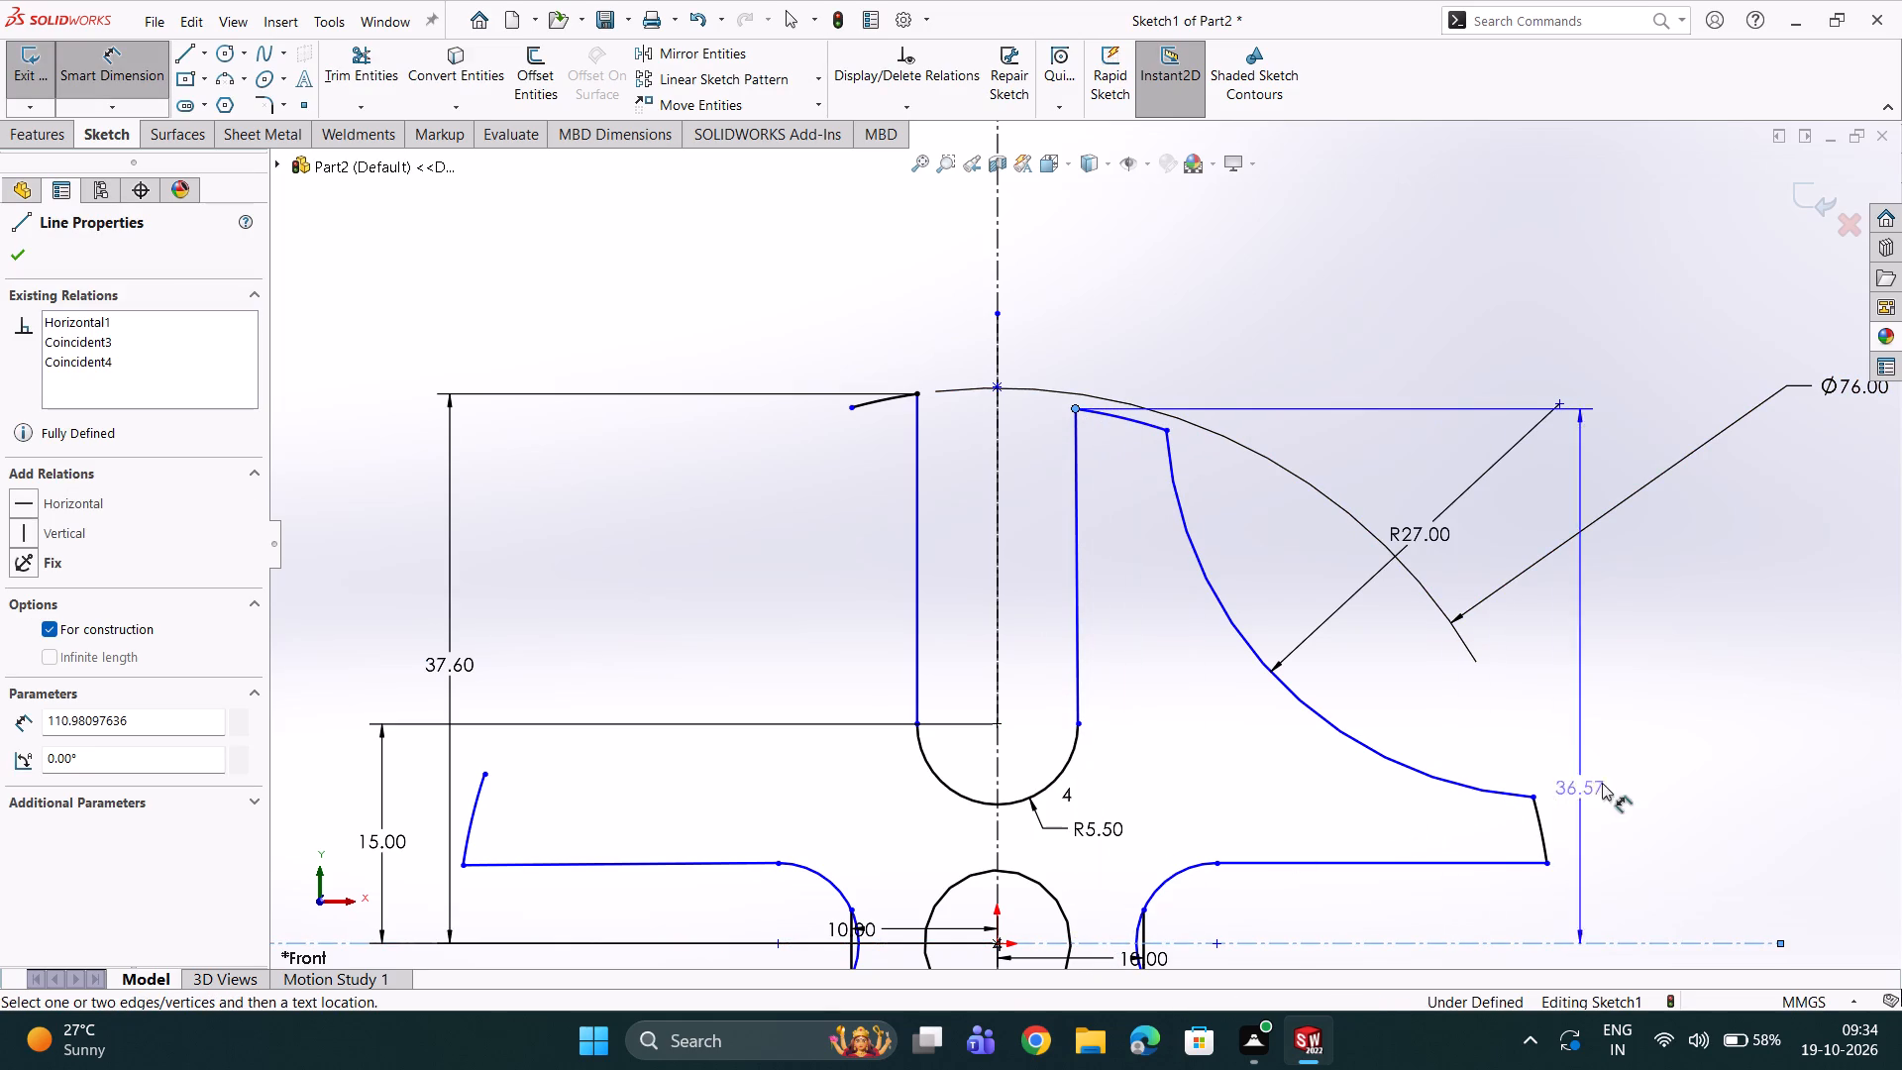
{"action": "left_click", "coordinate": [1660, 782]}
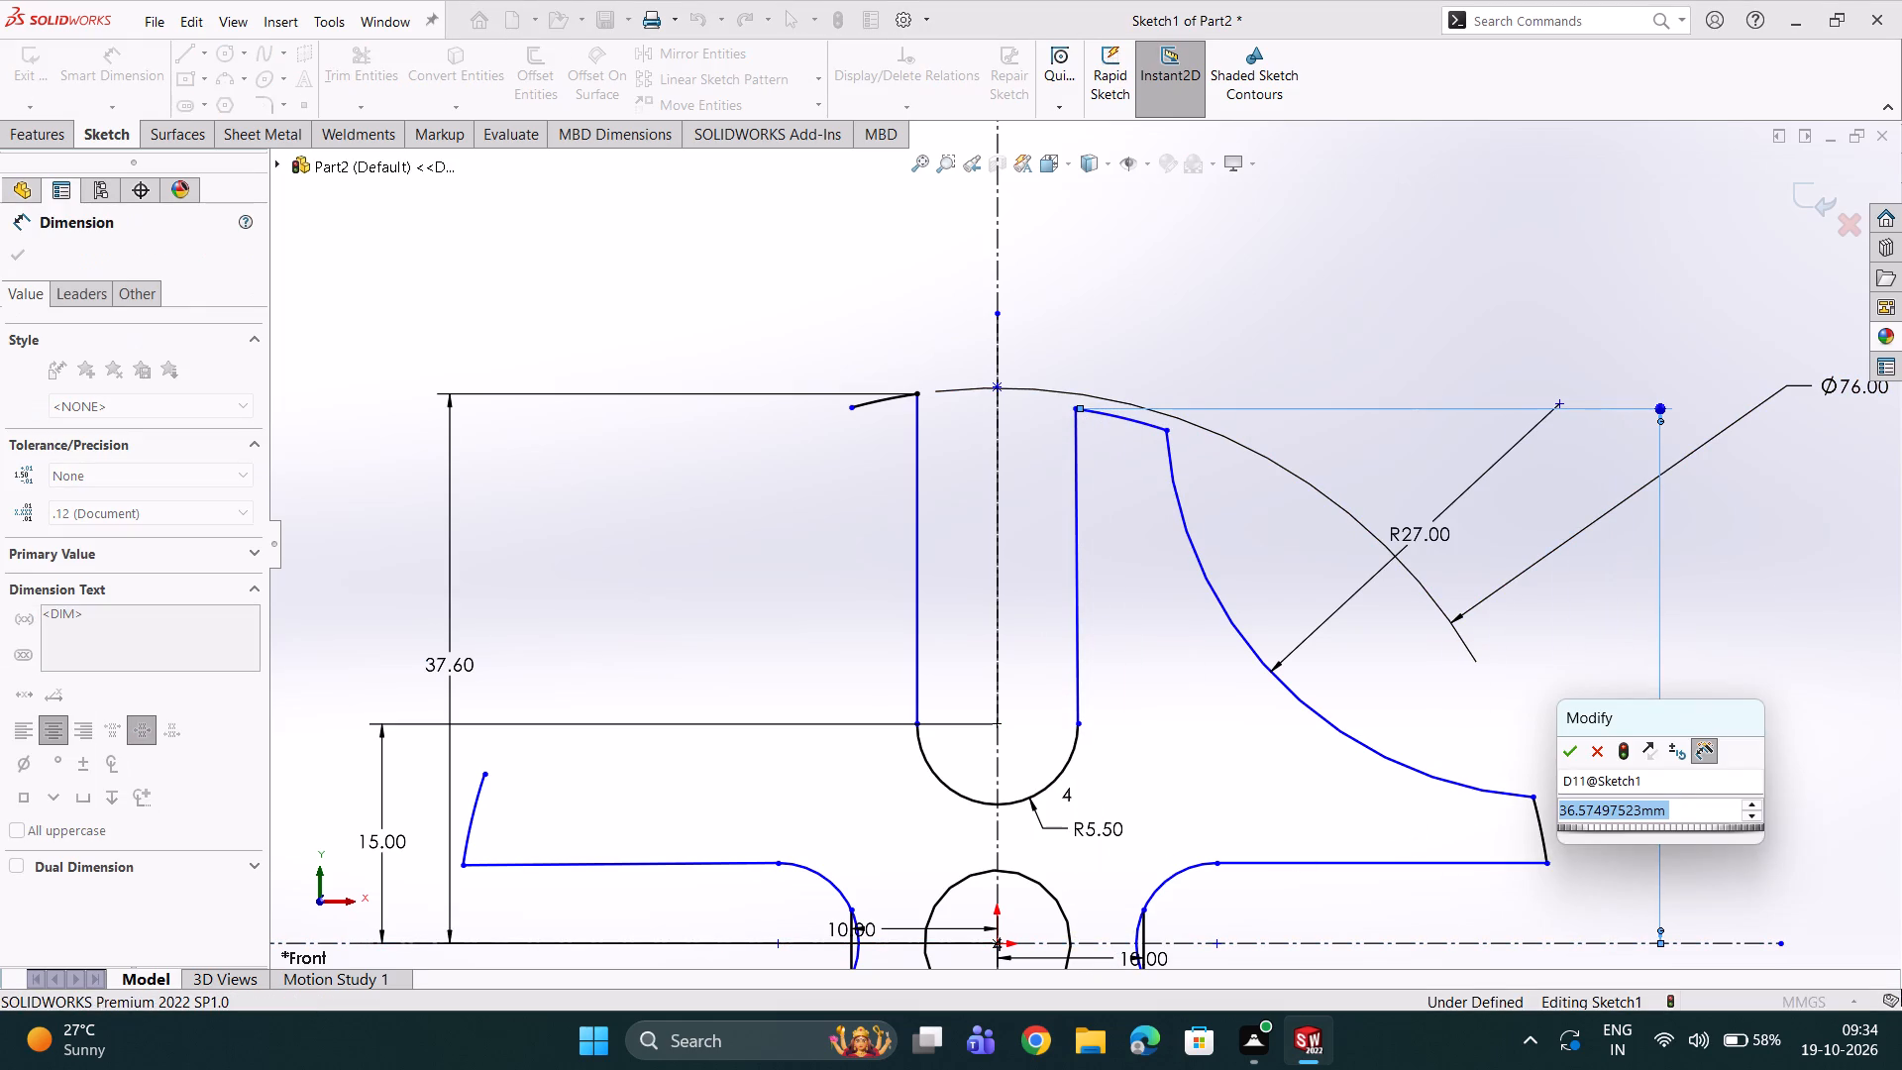
{"action": "type", "text": "37.60"}
{"action": "key", "text": "Return"}
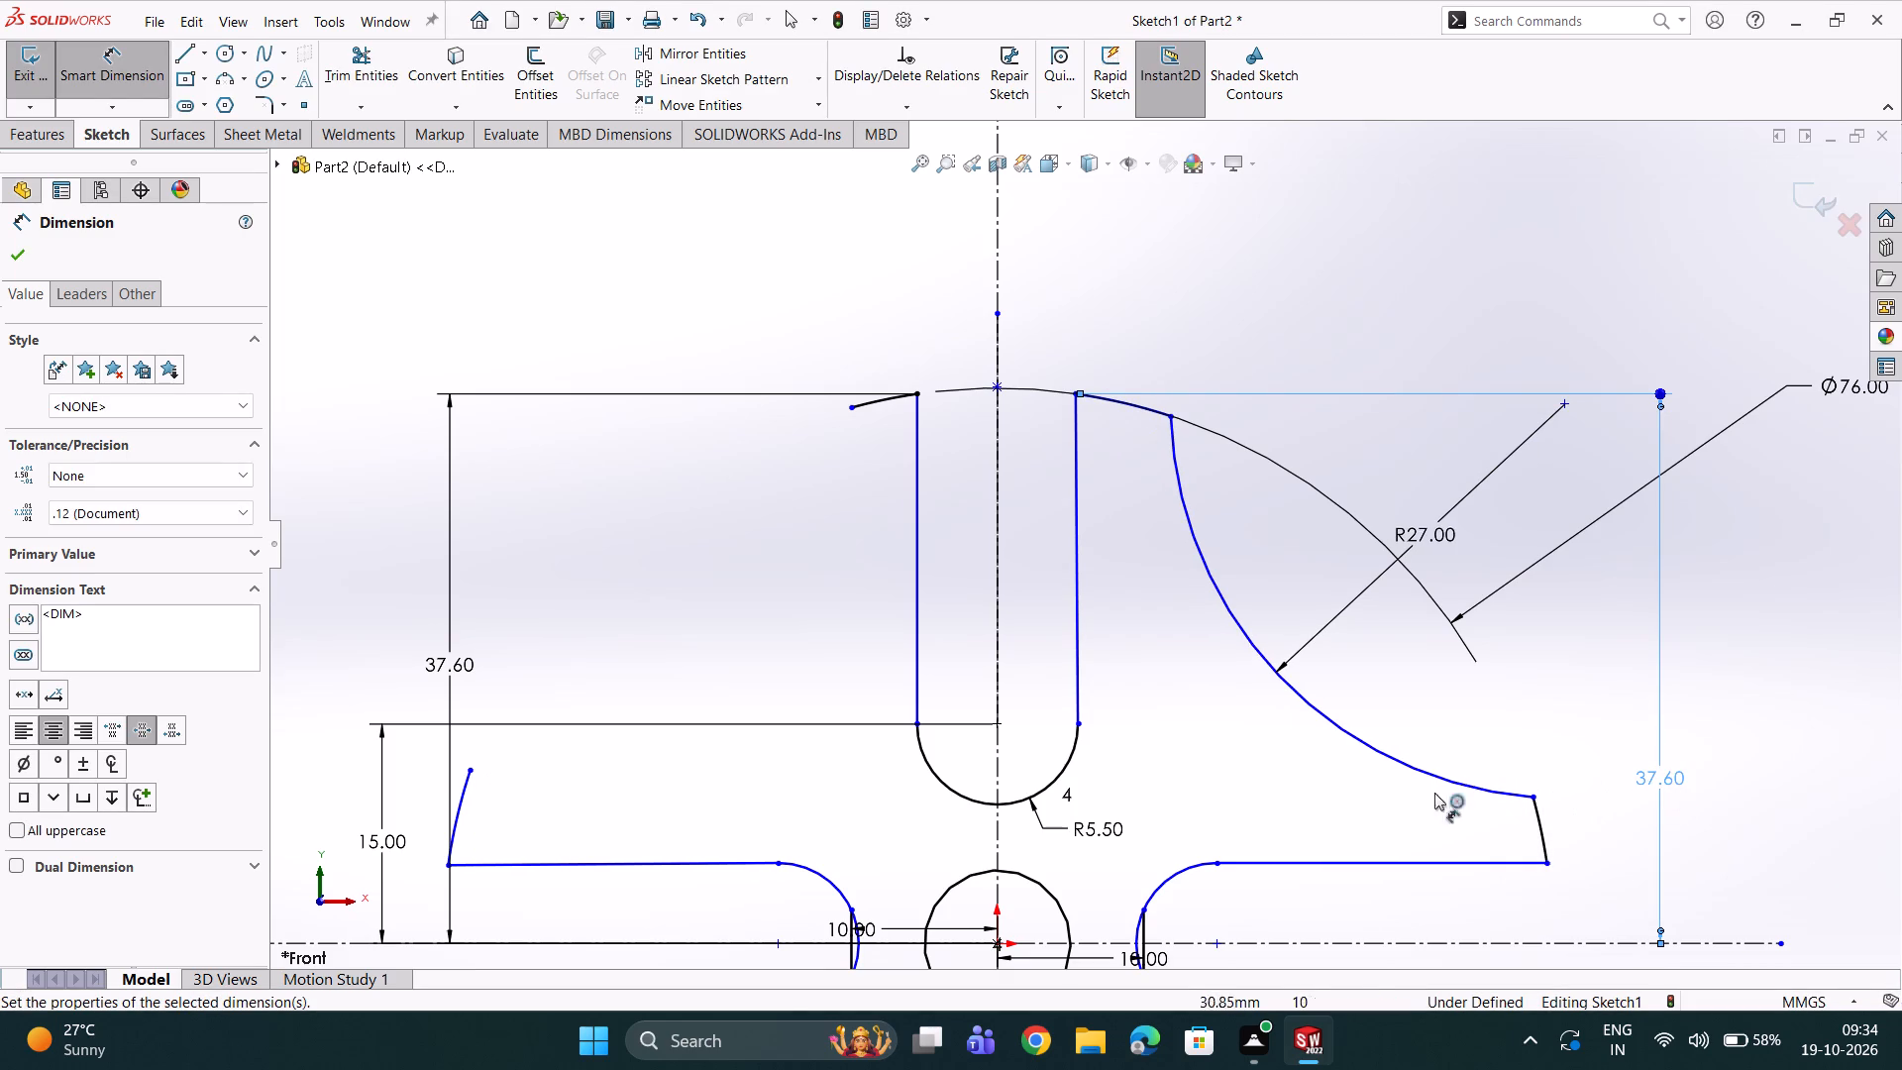
Examine the open ends and rim arcs of the remaining slots around the wheel sketch.
{"action": "scroll", "coordinate": [1391, 795], "scroll_direction": "up", "scroll_amount": 3}
{"action": "scroll", "coordinate": [1237, 667], "scroll_direction": "up", "scroll_amount": 2}
{"action": "scroll", "coordinate": [936, 586], "scroll_direction": "down", "scroll_amount": 2}
{"action": "scroll", "coordinate": [1183, 536], "scroll_direction": "down", "scroll_amount": 2}
{"action": "scroll", "coordinate": [1409, 661], "scroll_direction": "down", "scroll_amount": 1}
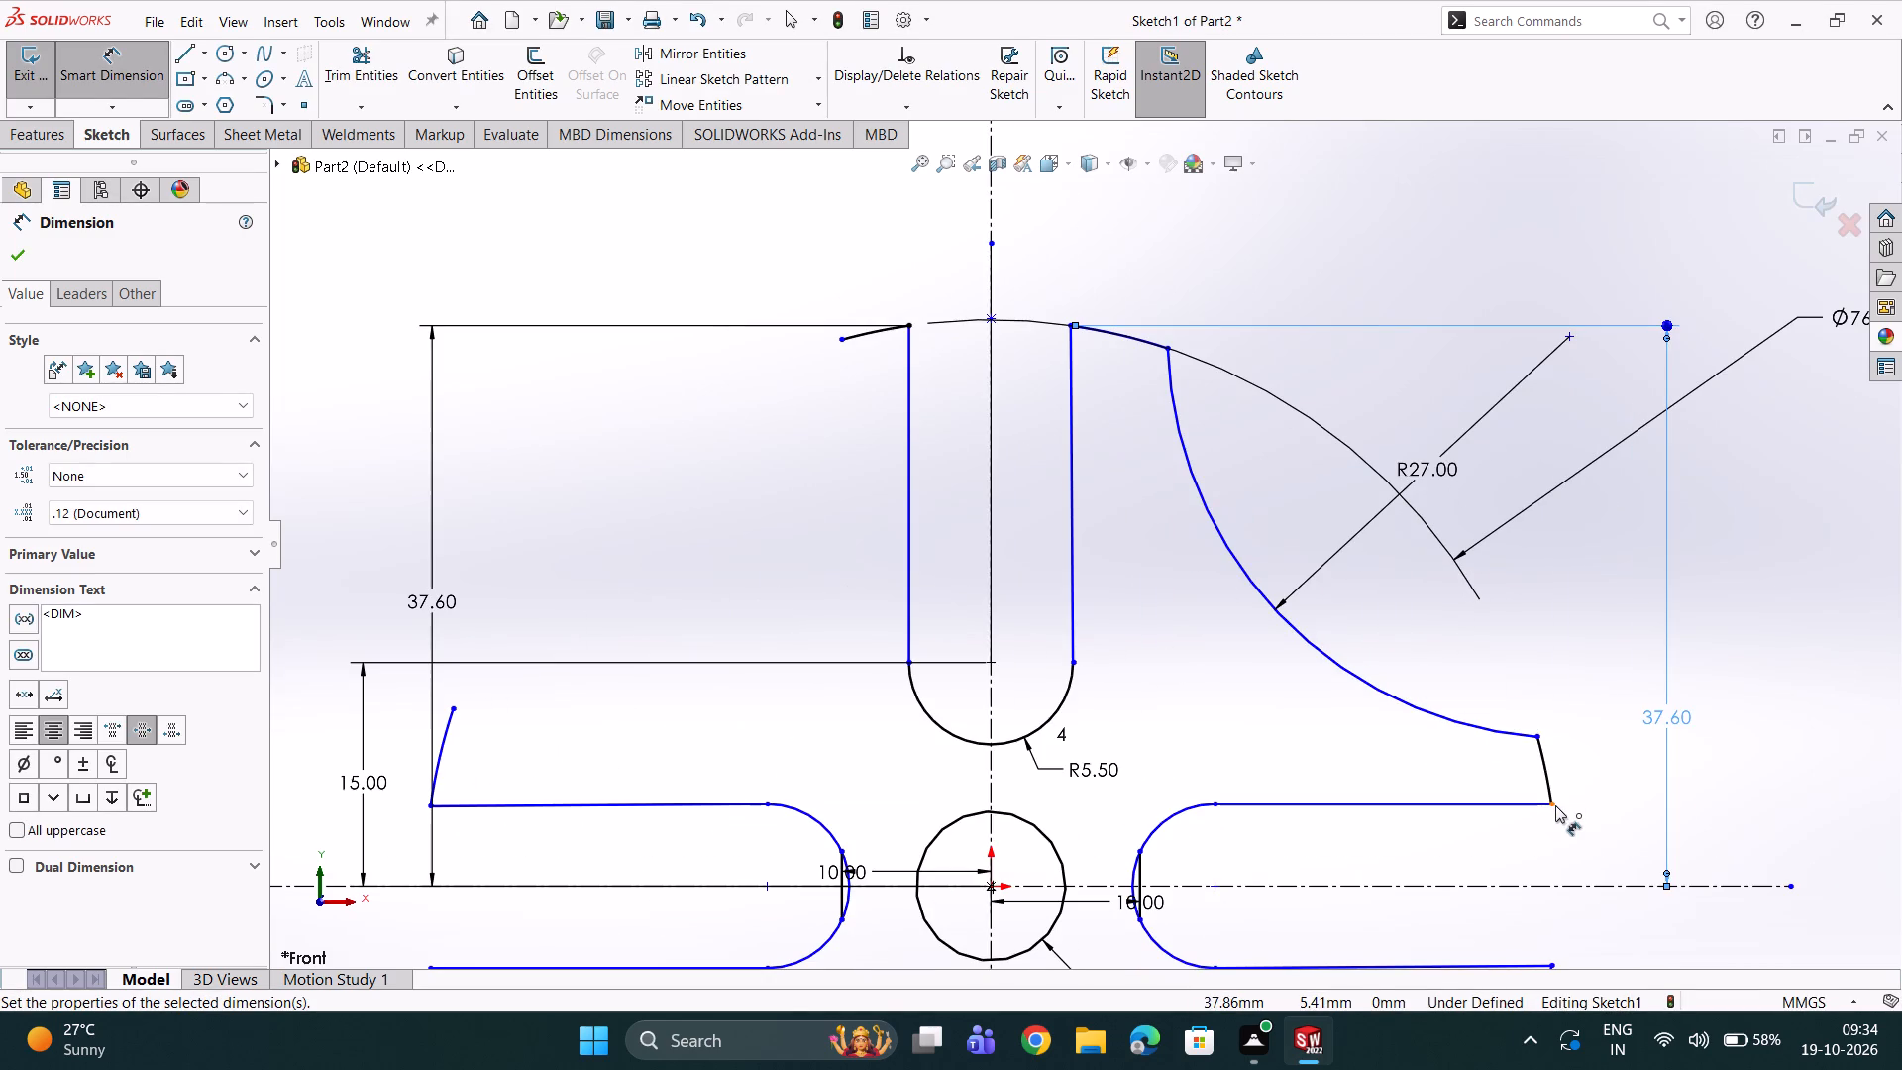
{"action": "scroll", "coordinate": [1342, 773], "scroll_direction": "up", "scroll_amount": 5}
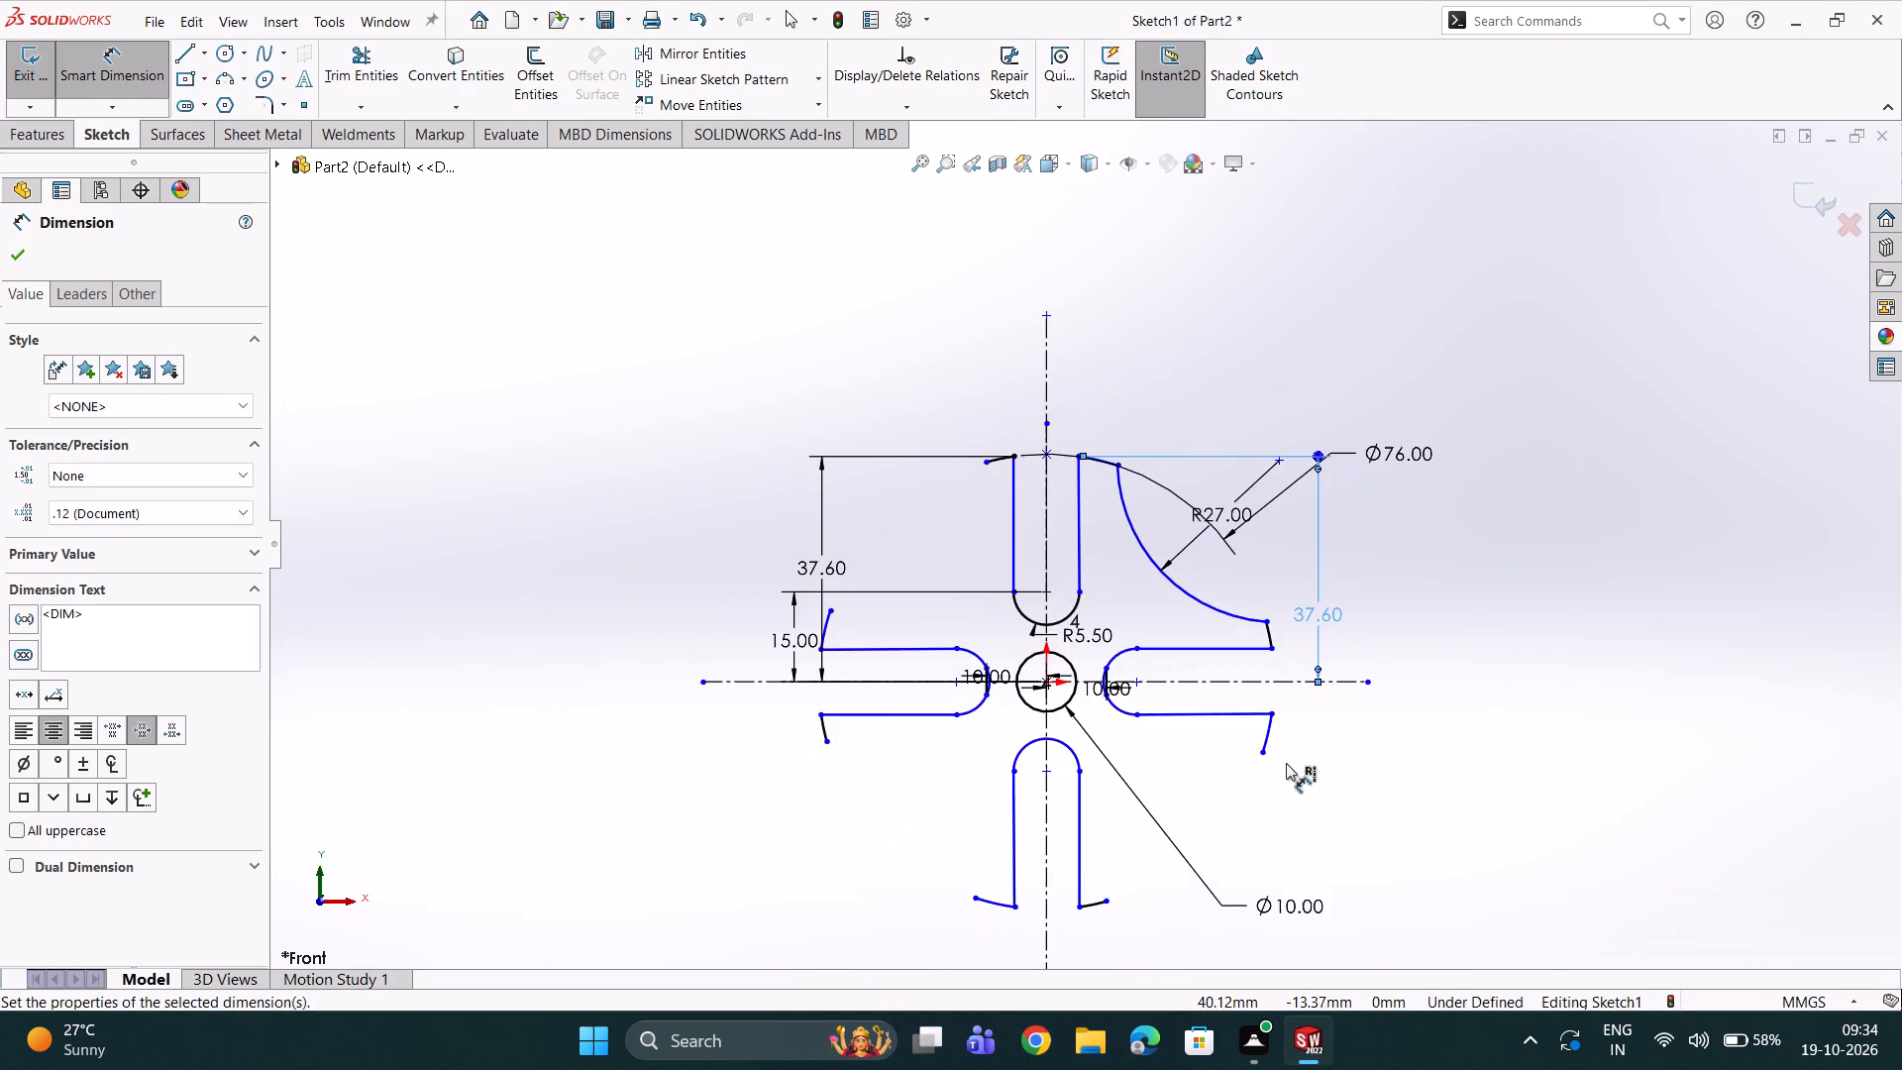
Circular-pattern the 27 mm radius concave arc around the origin as 4 equally spaced instances over 360 degrees.
{"action": "scroll", "coordinate": [1279, 763], "scroll_direction": "down", "scroll_amount": 2}
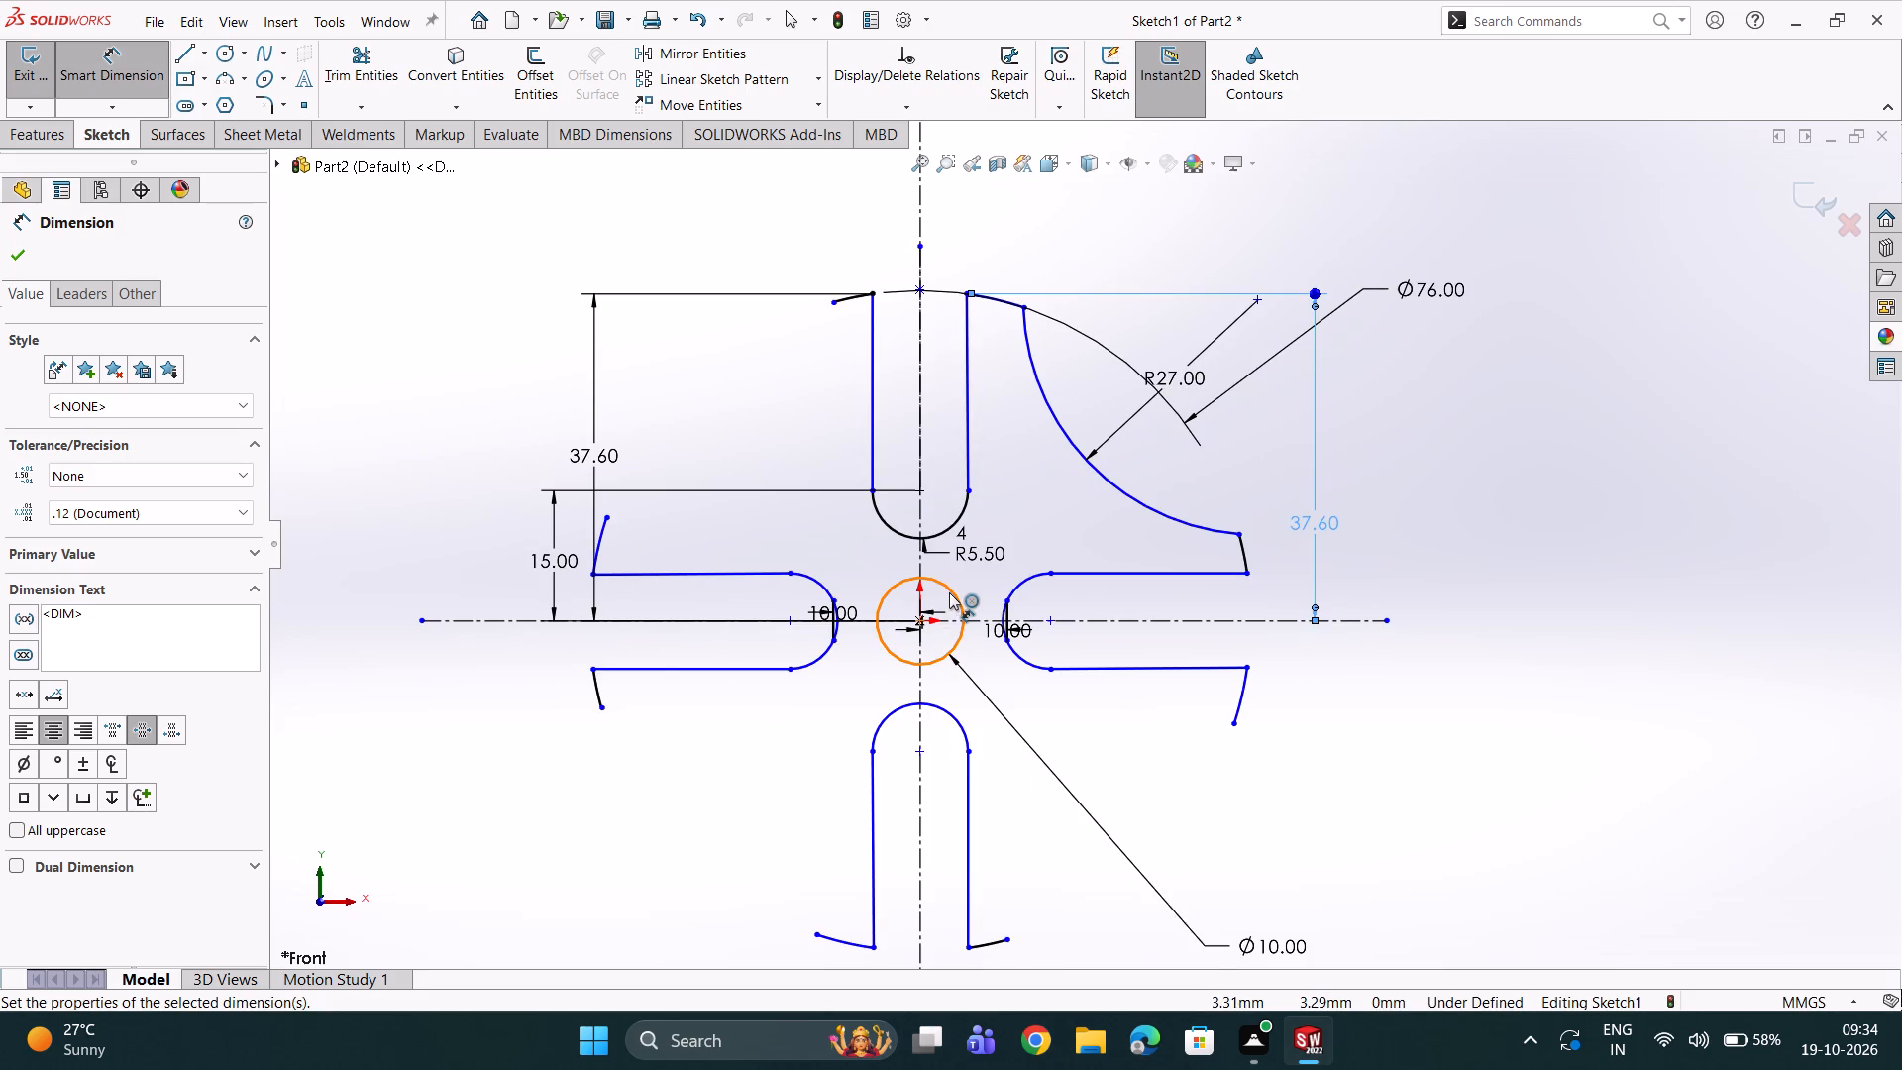
{"action": "left_click", "coordinate": [18, 246]}
{"action": "scroll", "coordinate": [854, 444], "scroll_direction": "down", "scroll_amount": 2}
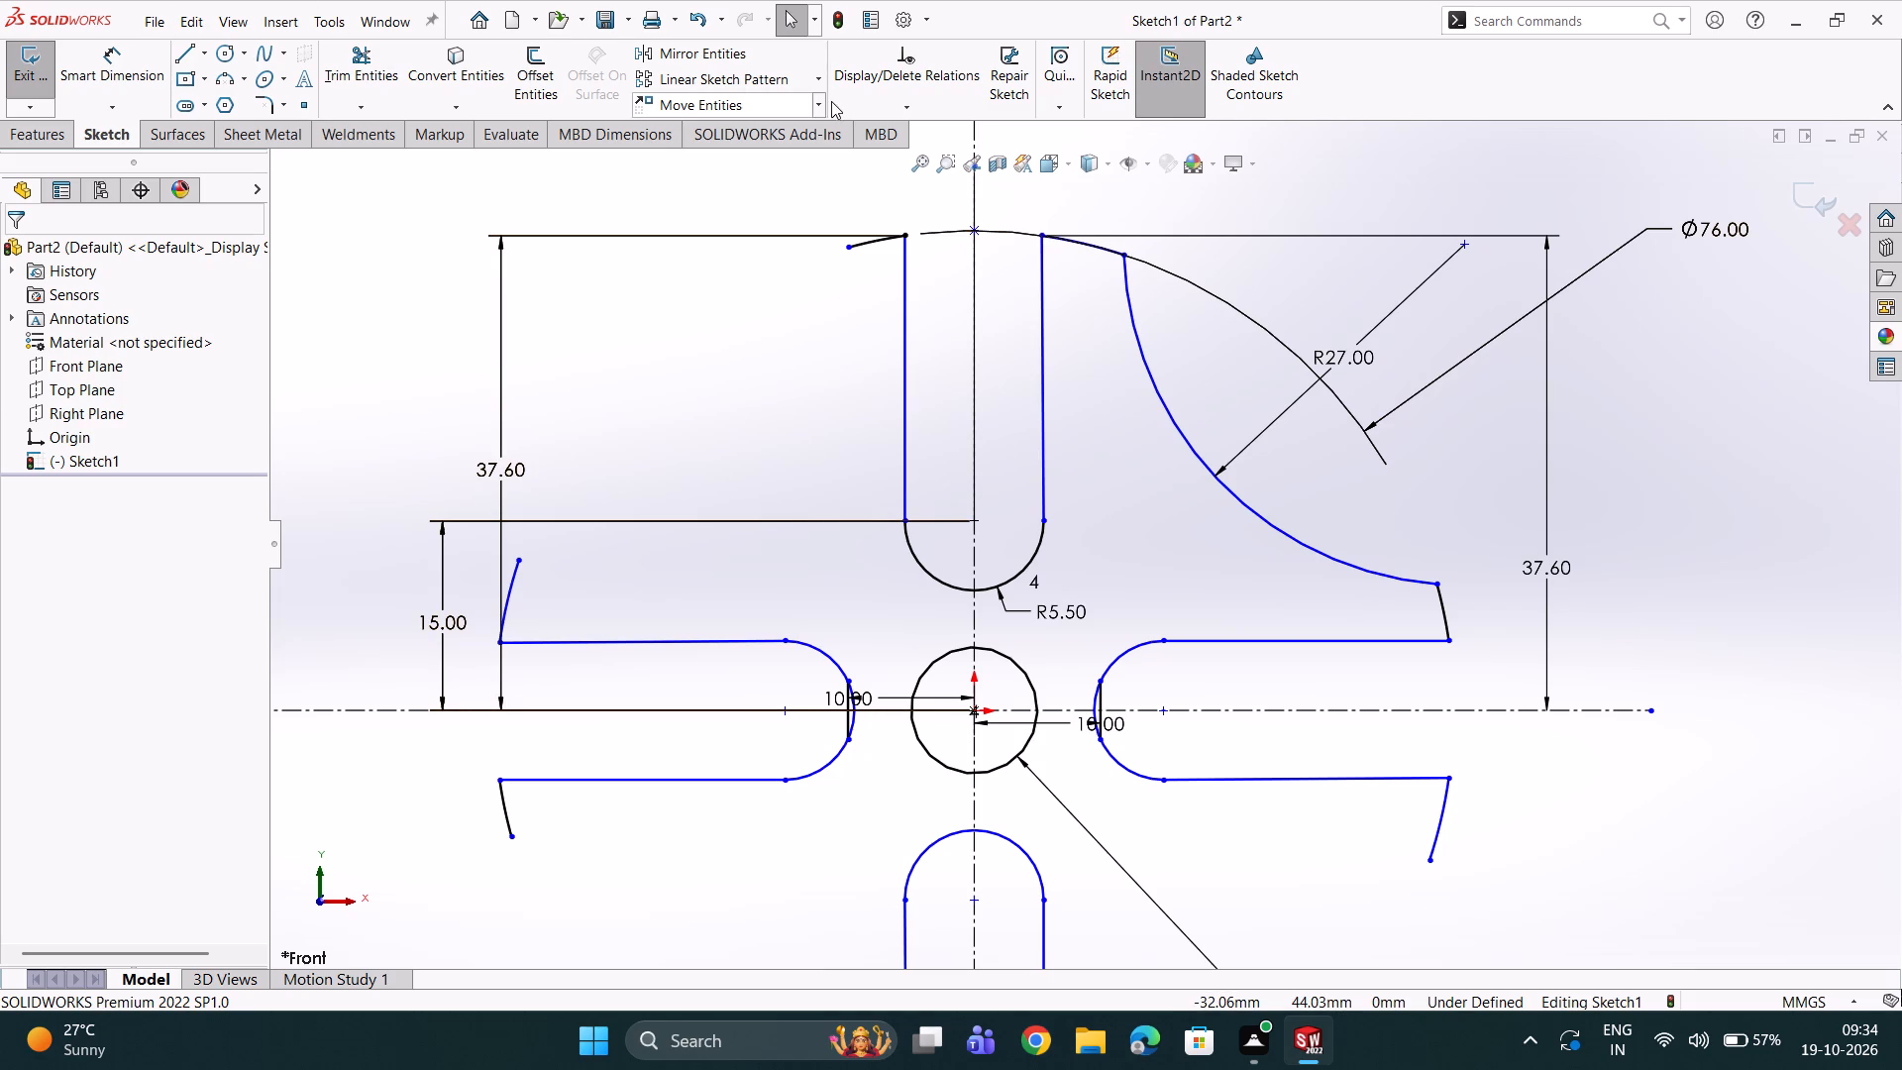
{"action": "left_click", "coordinate": [817, 76]}
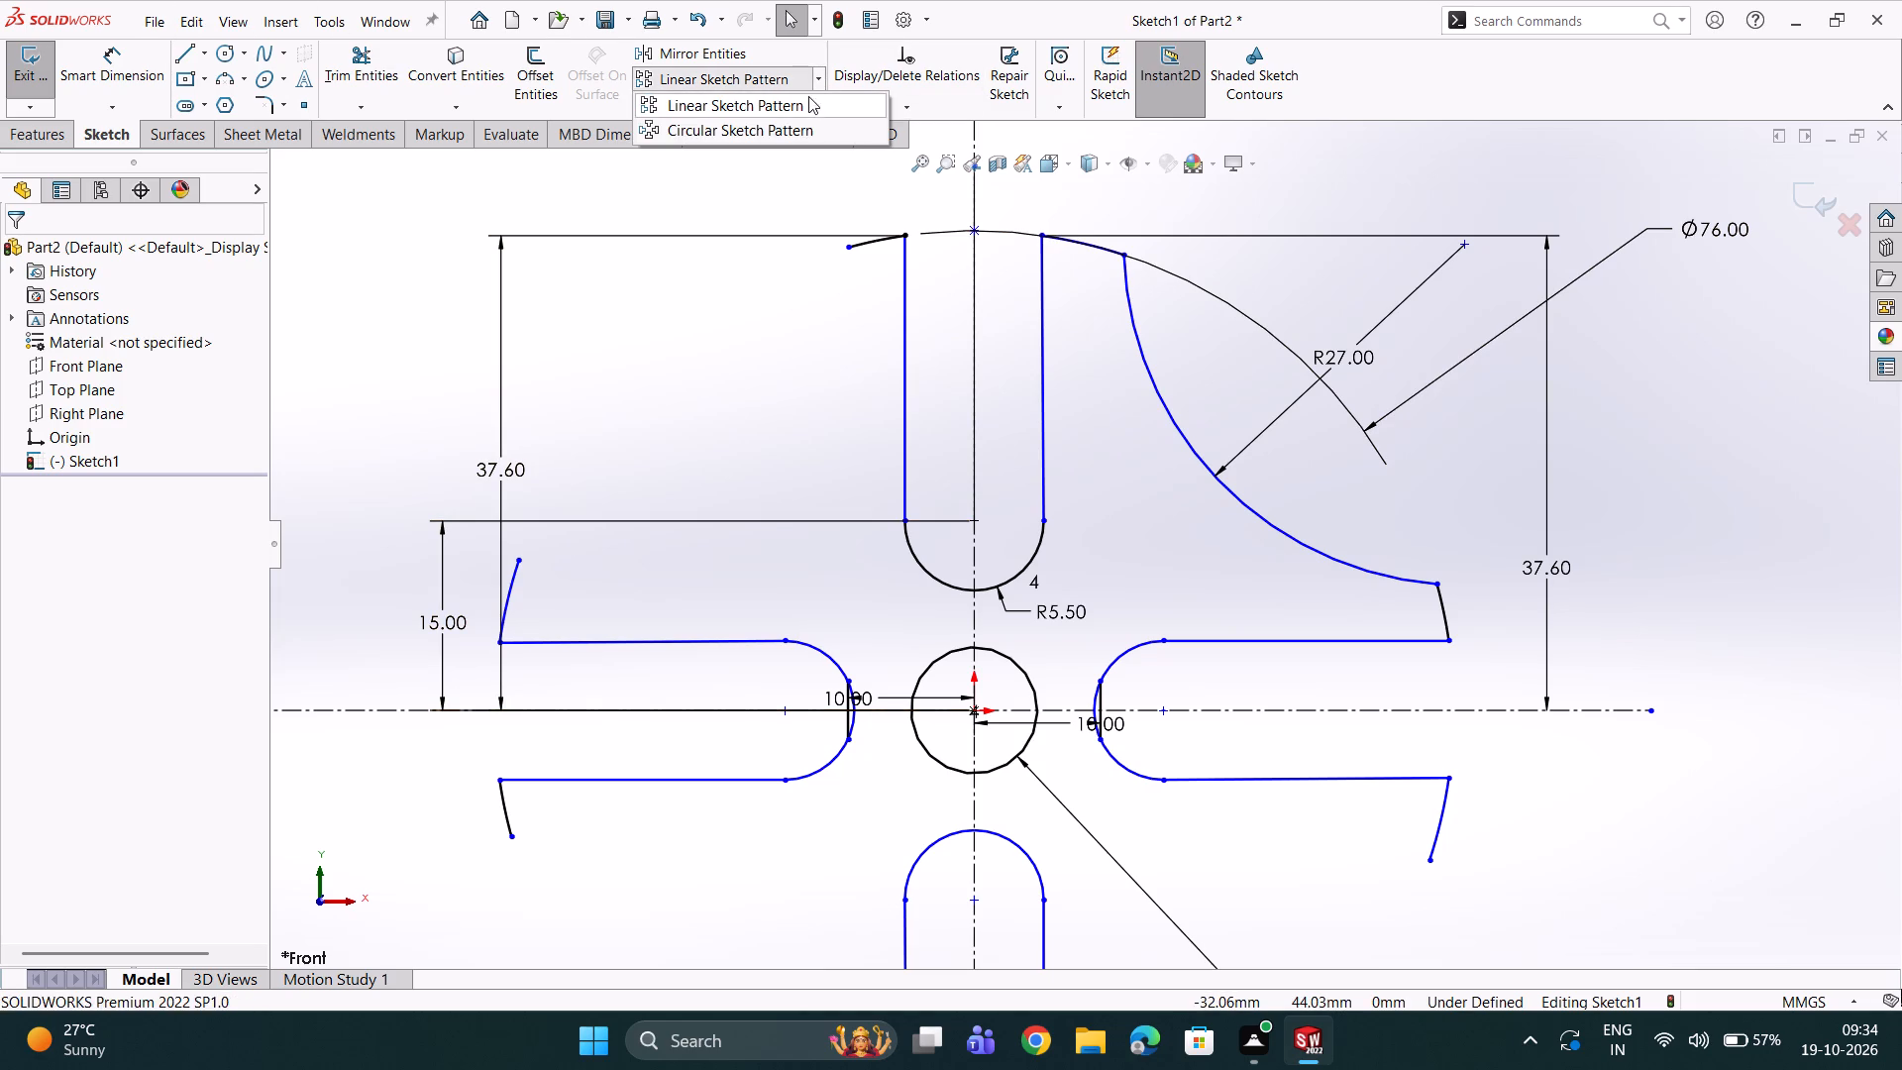
{"action": "left_click", "coordinate": [788, 125]}
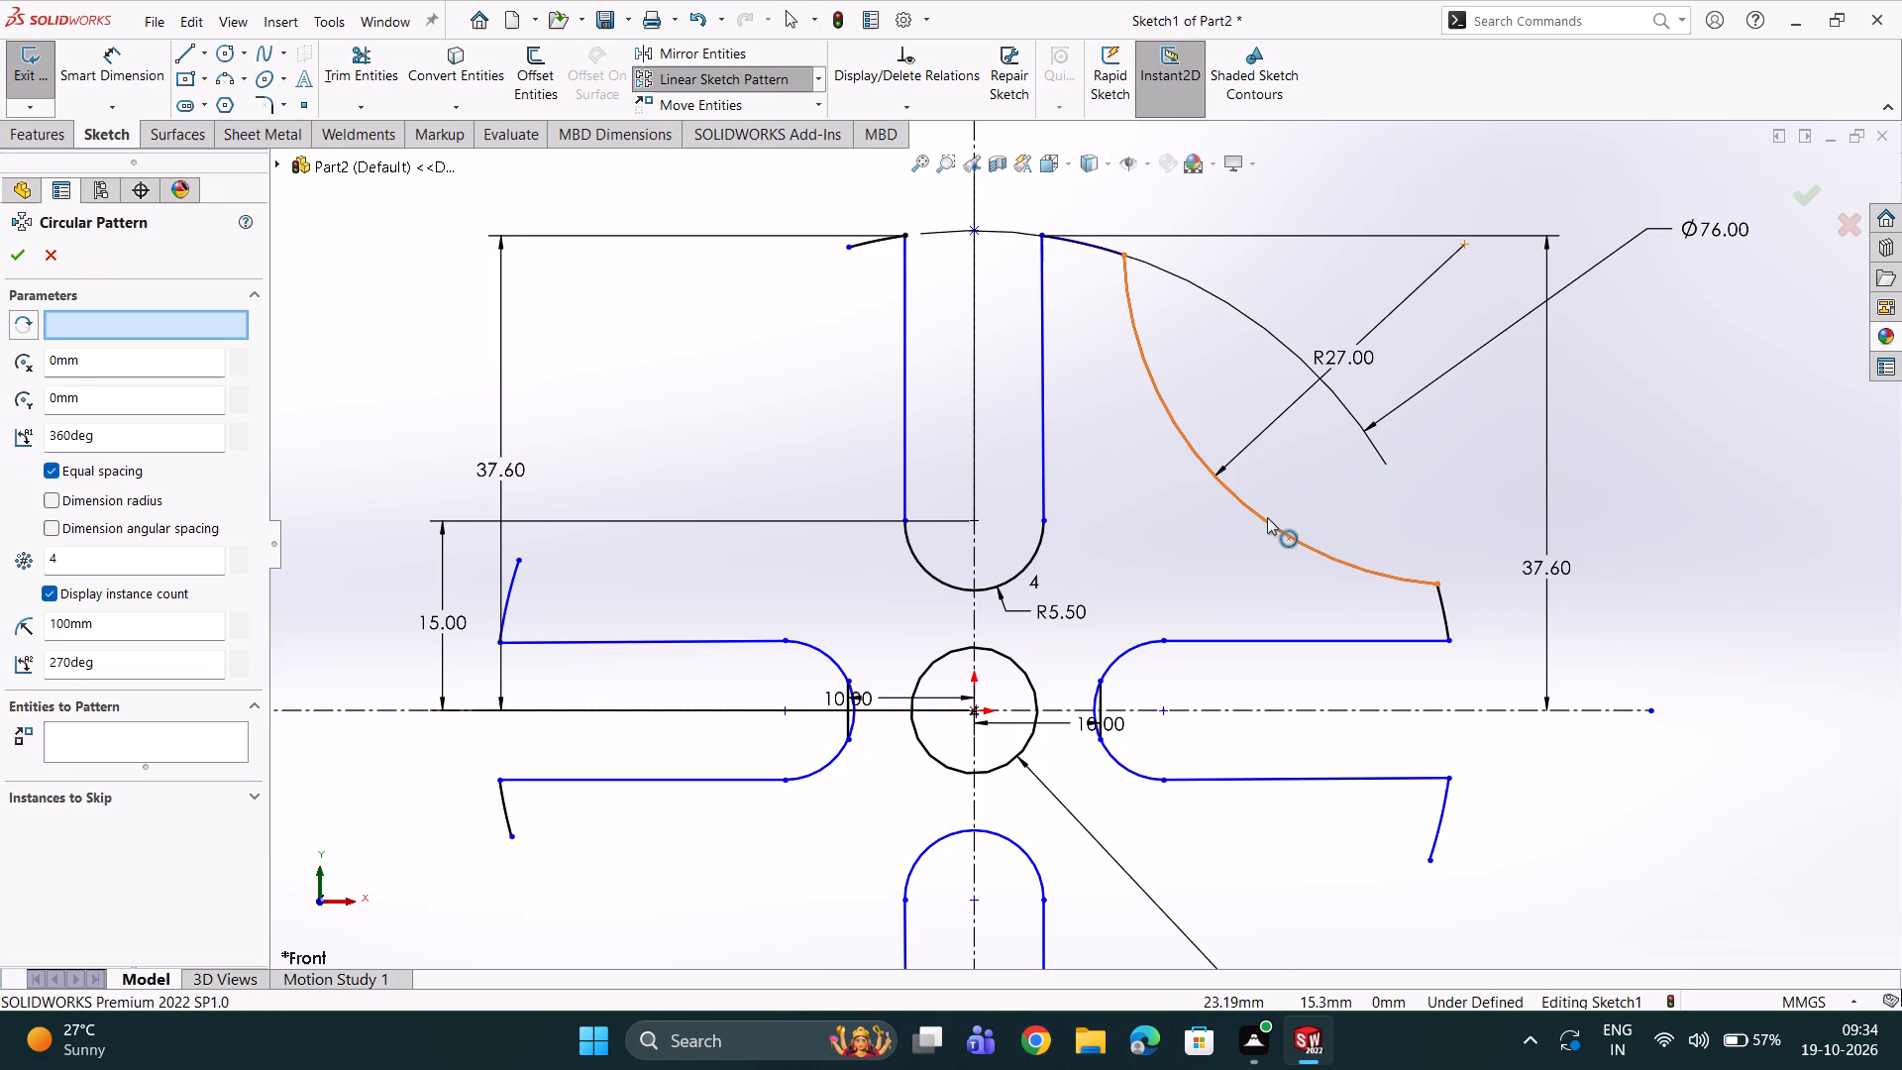
{"action": "left_click", "coordinate": [1267, 517]}
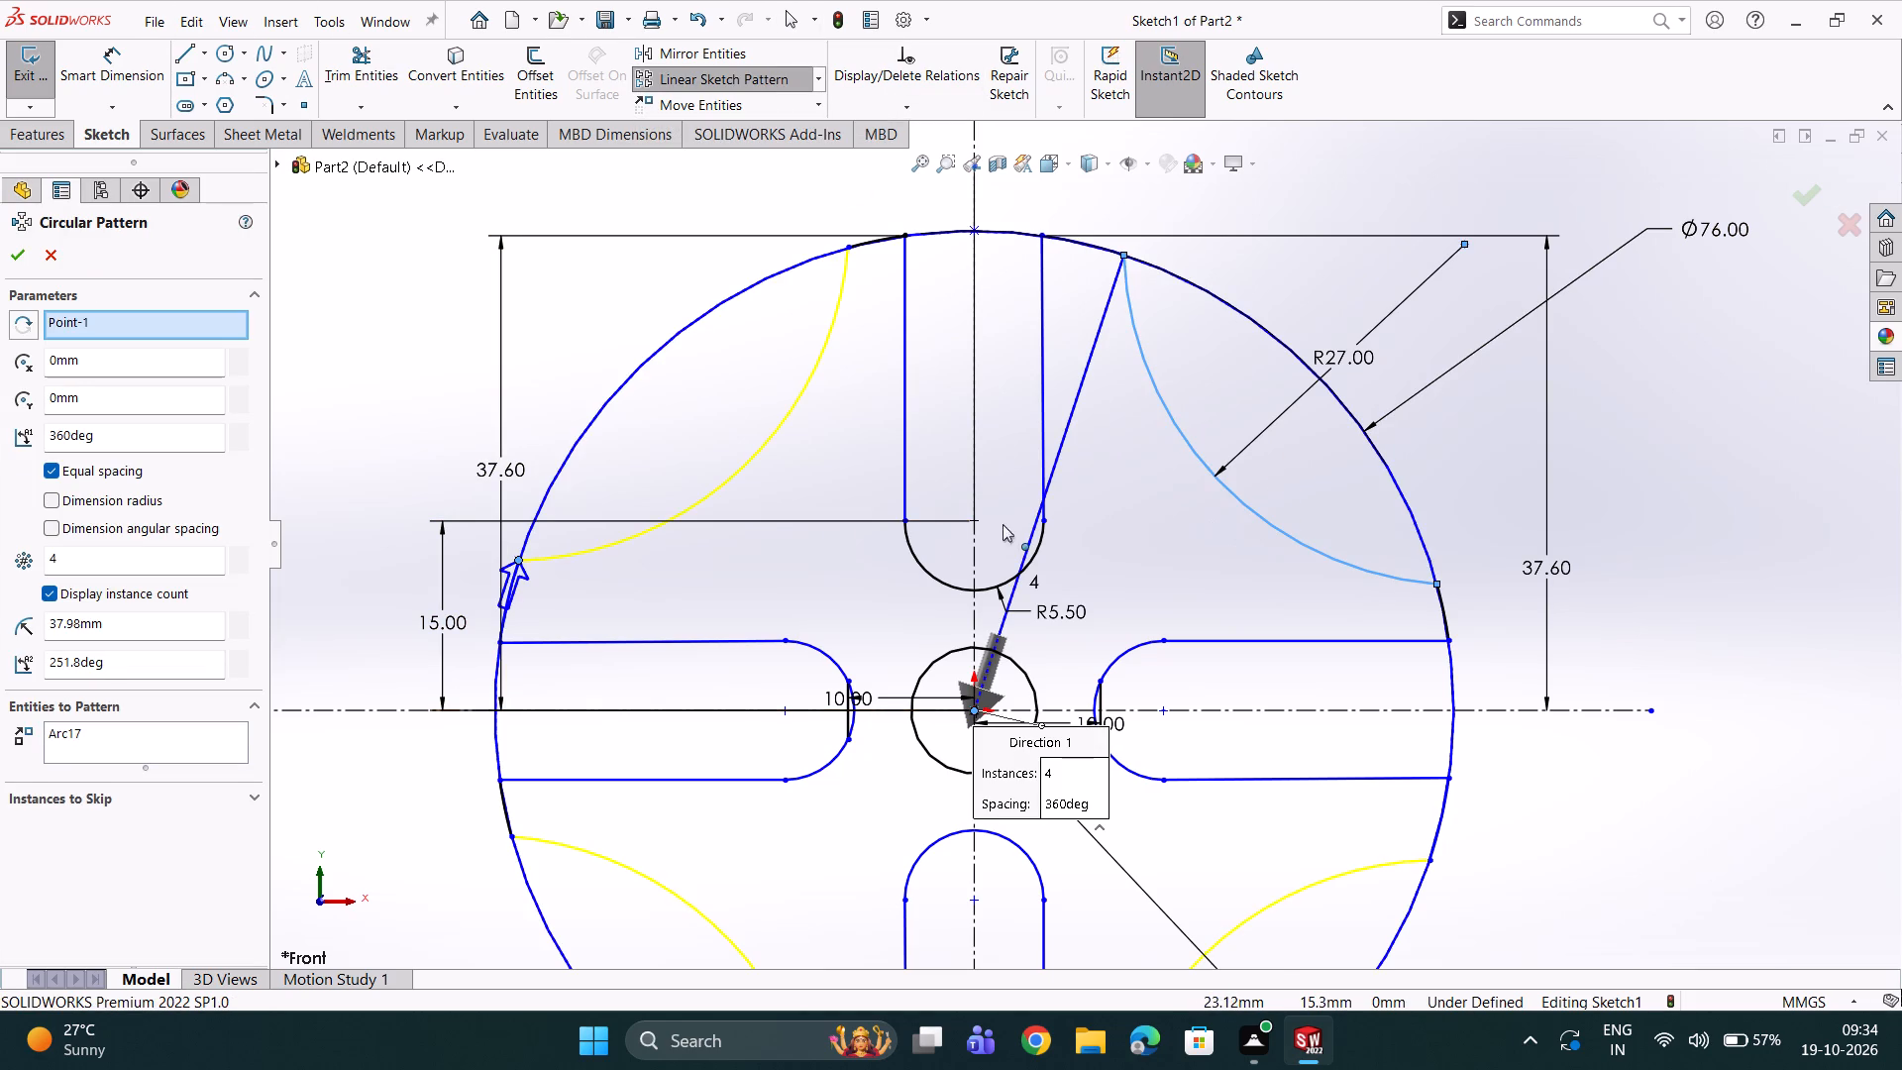
{"action": "scroll", "coordinate": [655, 496], "scroll_direction": "up", "scroll_amount": 1}
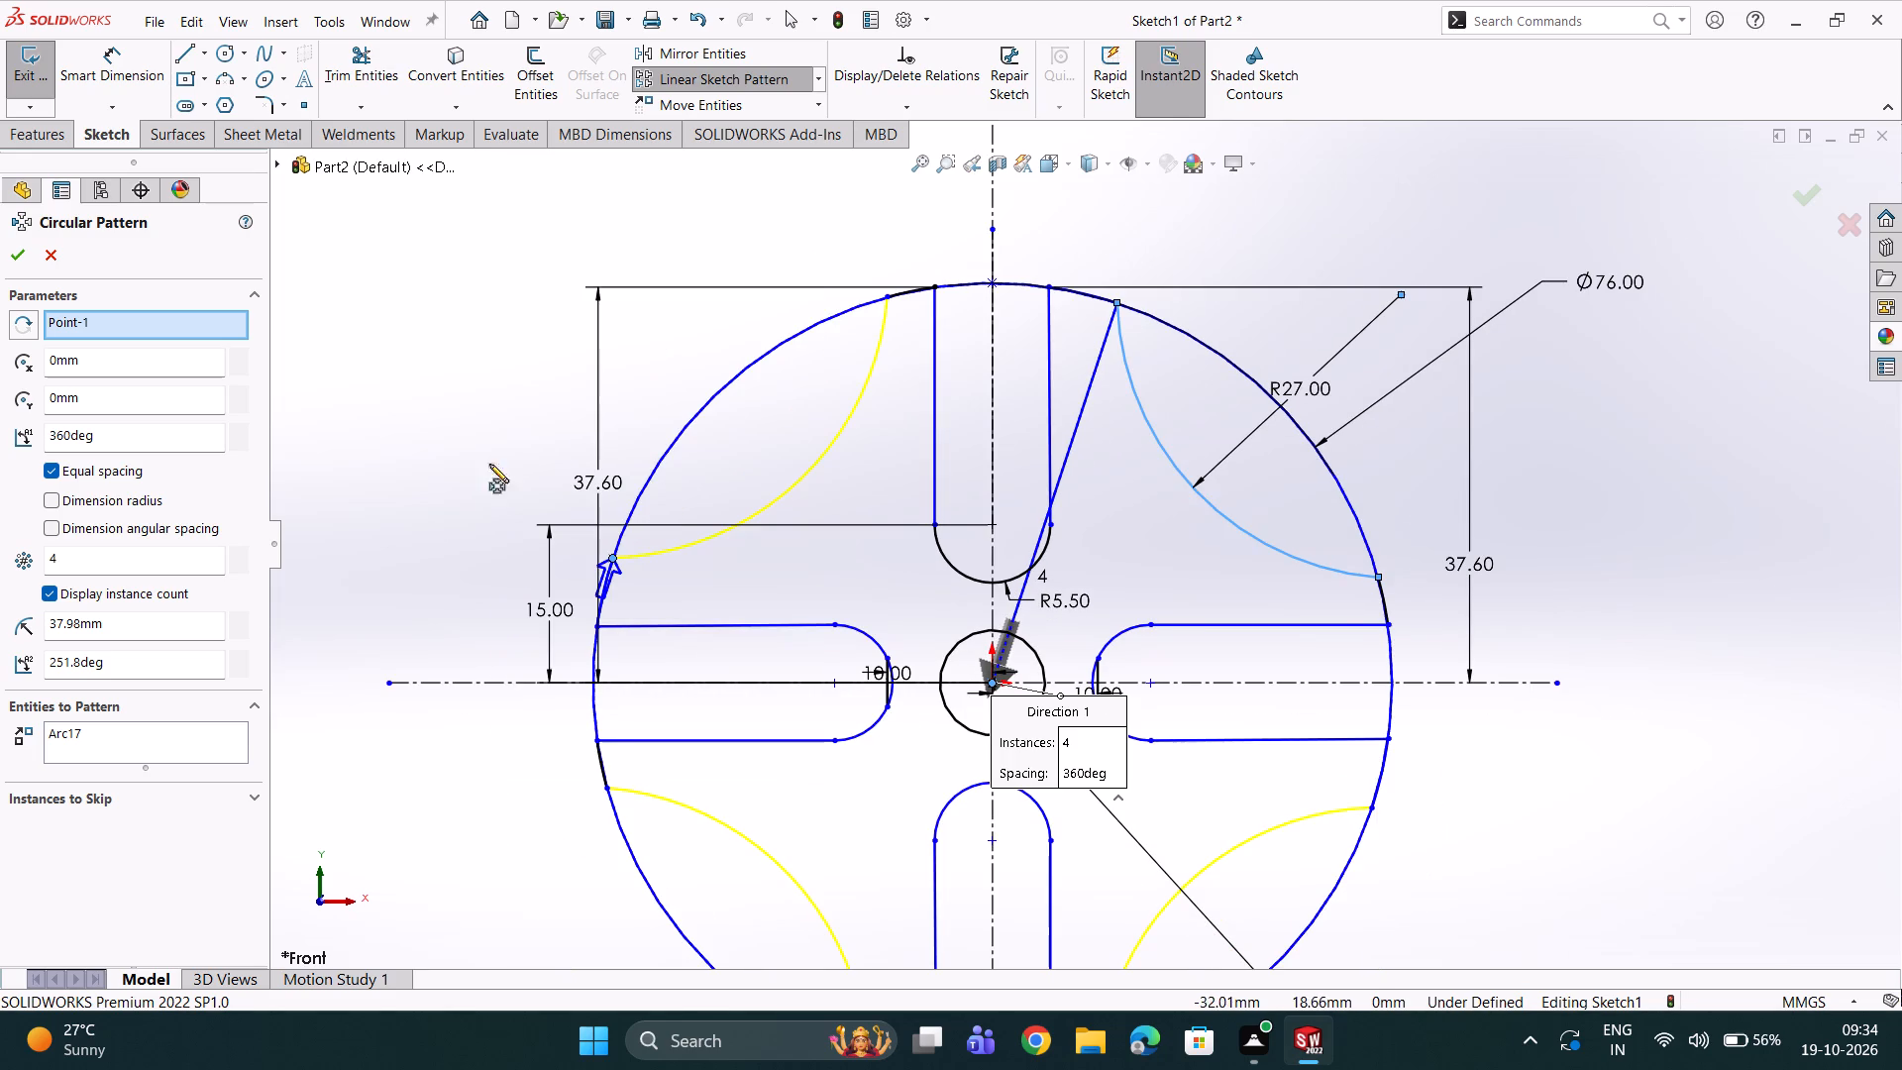
{"action": "left_click", "coordinate": [16, 253]}
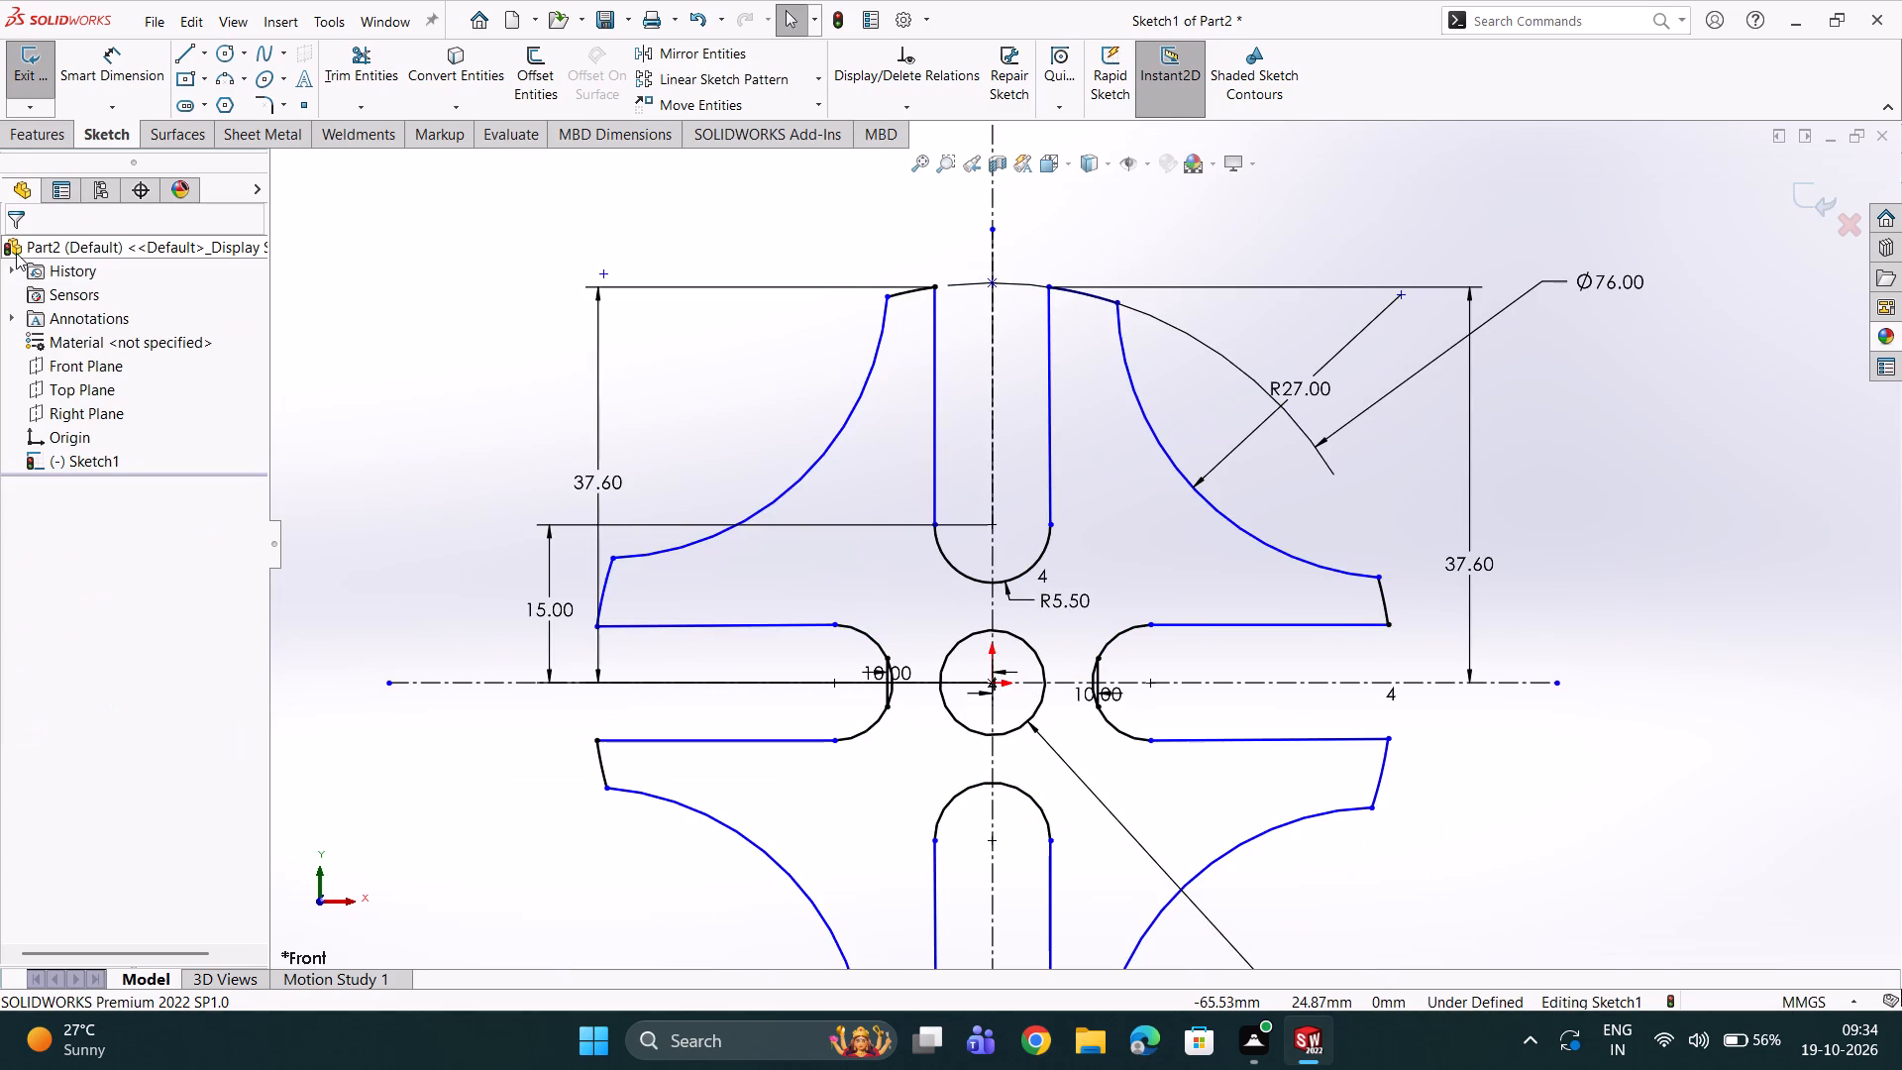
Delete the vertical dimension from the origin to the open end of the upper slot's left wall.
{"action": "scroll", "coordinate": [1015, 568], "scroll_direction": "up", "scroll_amount": 3}
{"action": "scroll", "coordinate": [1011, 558], "scroll_direction": "down", "scroll_amount": 2}
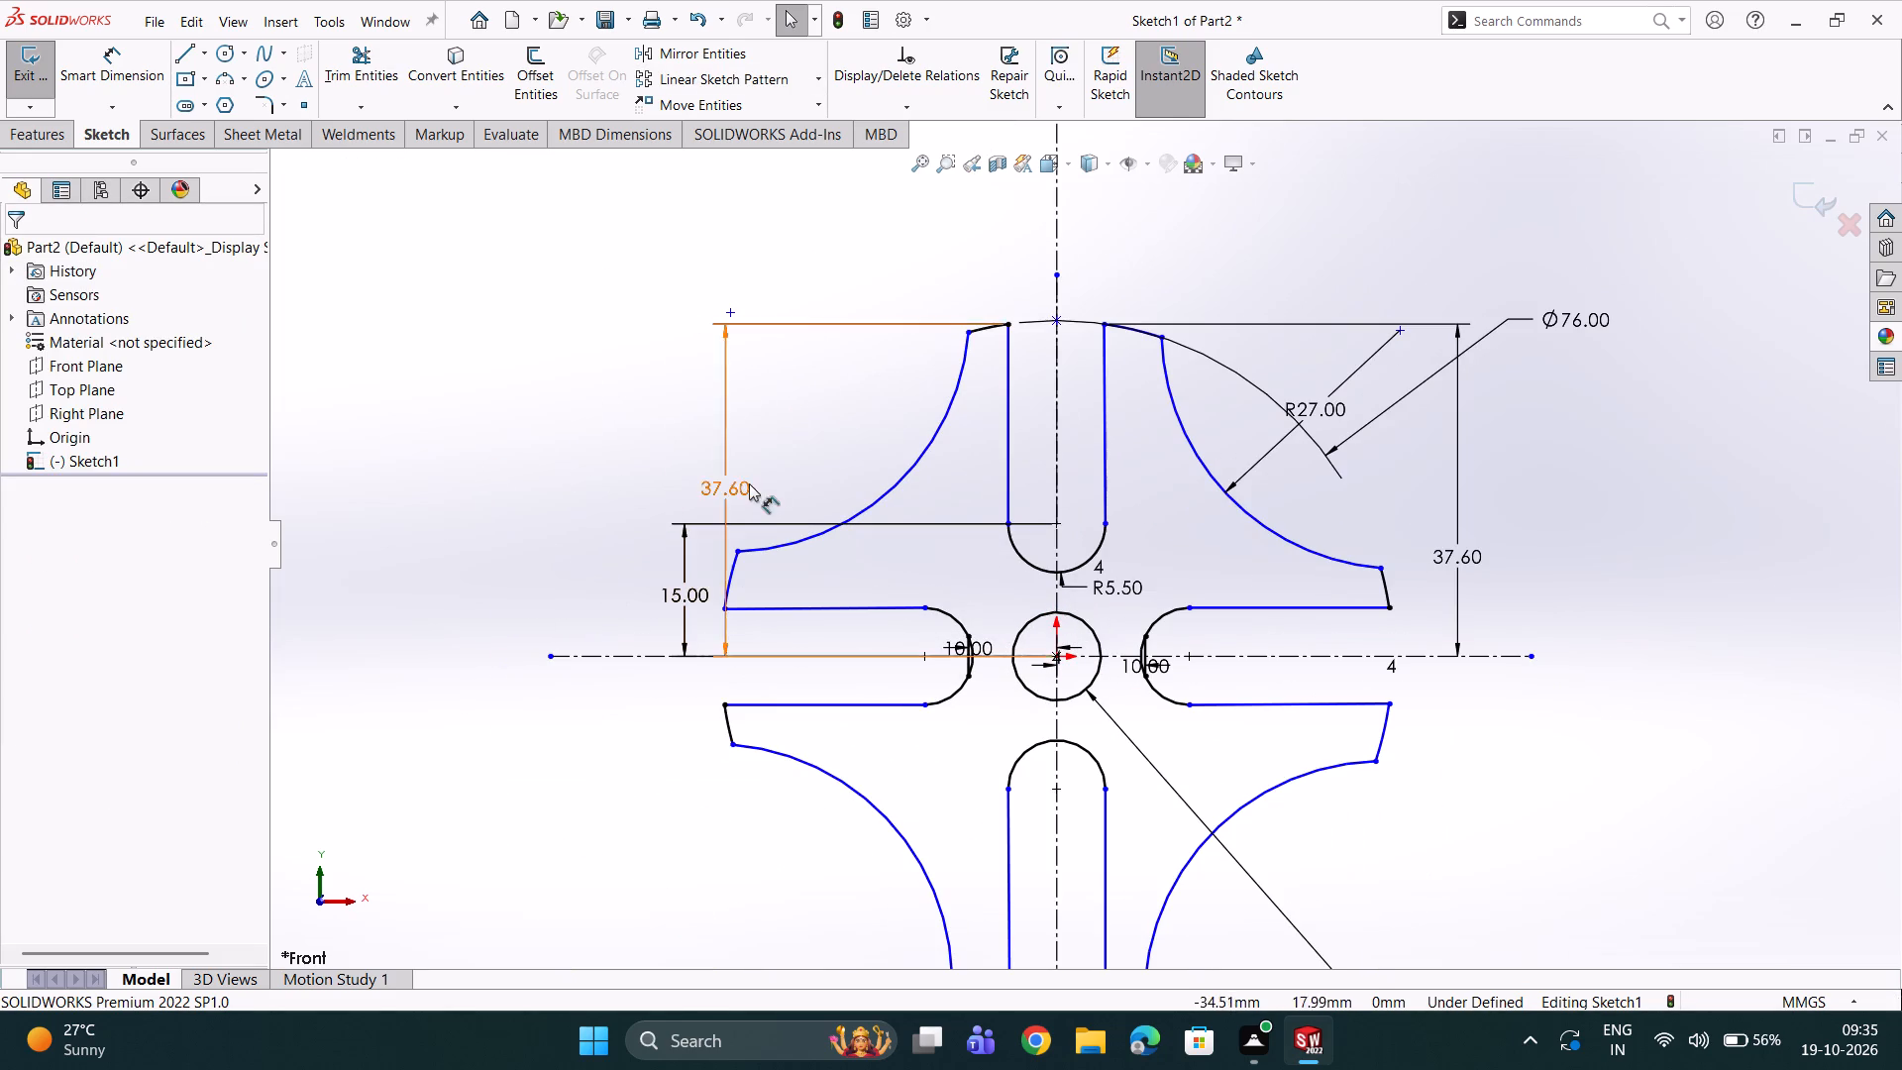
{"action": "left_click", "coordinate": [731, 414]}
{"action": "key", "text": "Delete"}
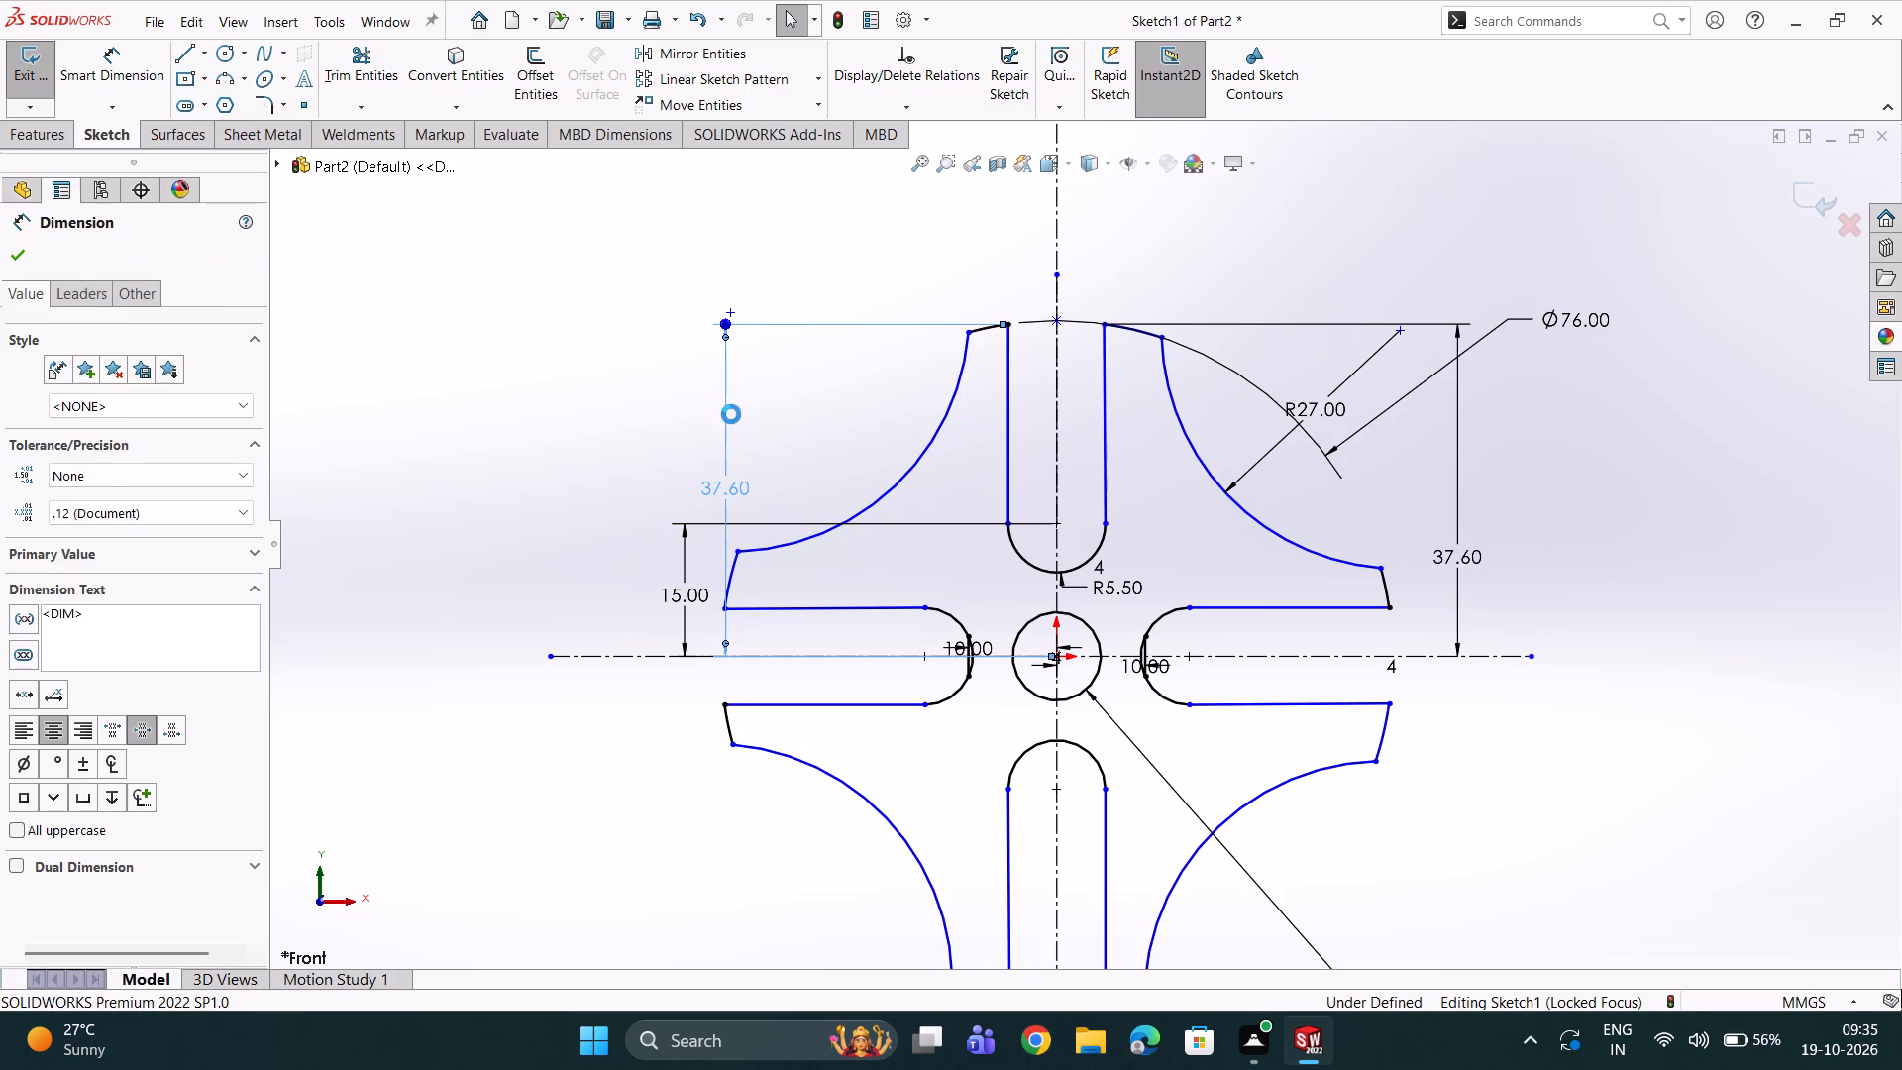
Examine the wheel sketch's outline, including the slots, patterned arcs and remaining dimensions.
{"action": "scroll", "coordinate": [931, 508], "scroll_direction": "down", "scroll_amount": 2}
{"action": "scroll", "coordinate": [1010, 548], "scroll_direction": "up", "scroll_amount": 2}
{"action": "scroll", "coordinate": [1089, 614], "scroll_direction": "up", "scroll_amount": 2}
{"action": "scroll", "coordinate": [1142, 777], "scroll_direction": "up", "scroll_amount": 2}
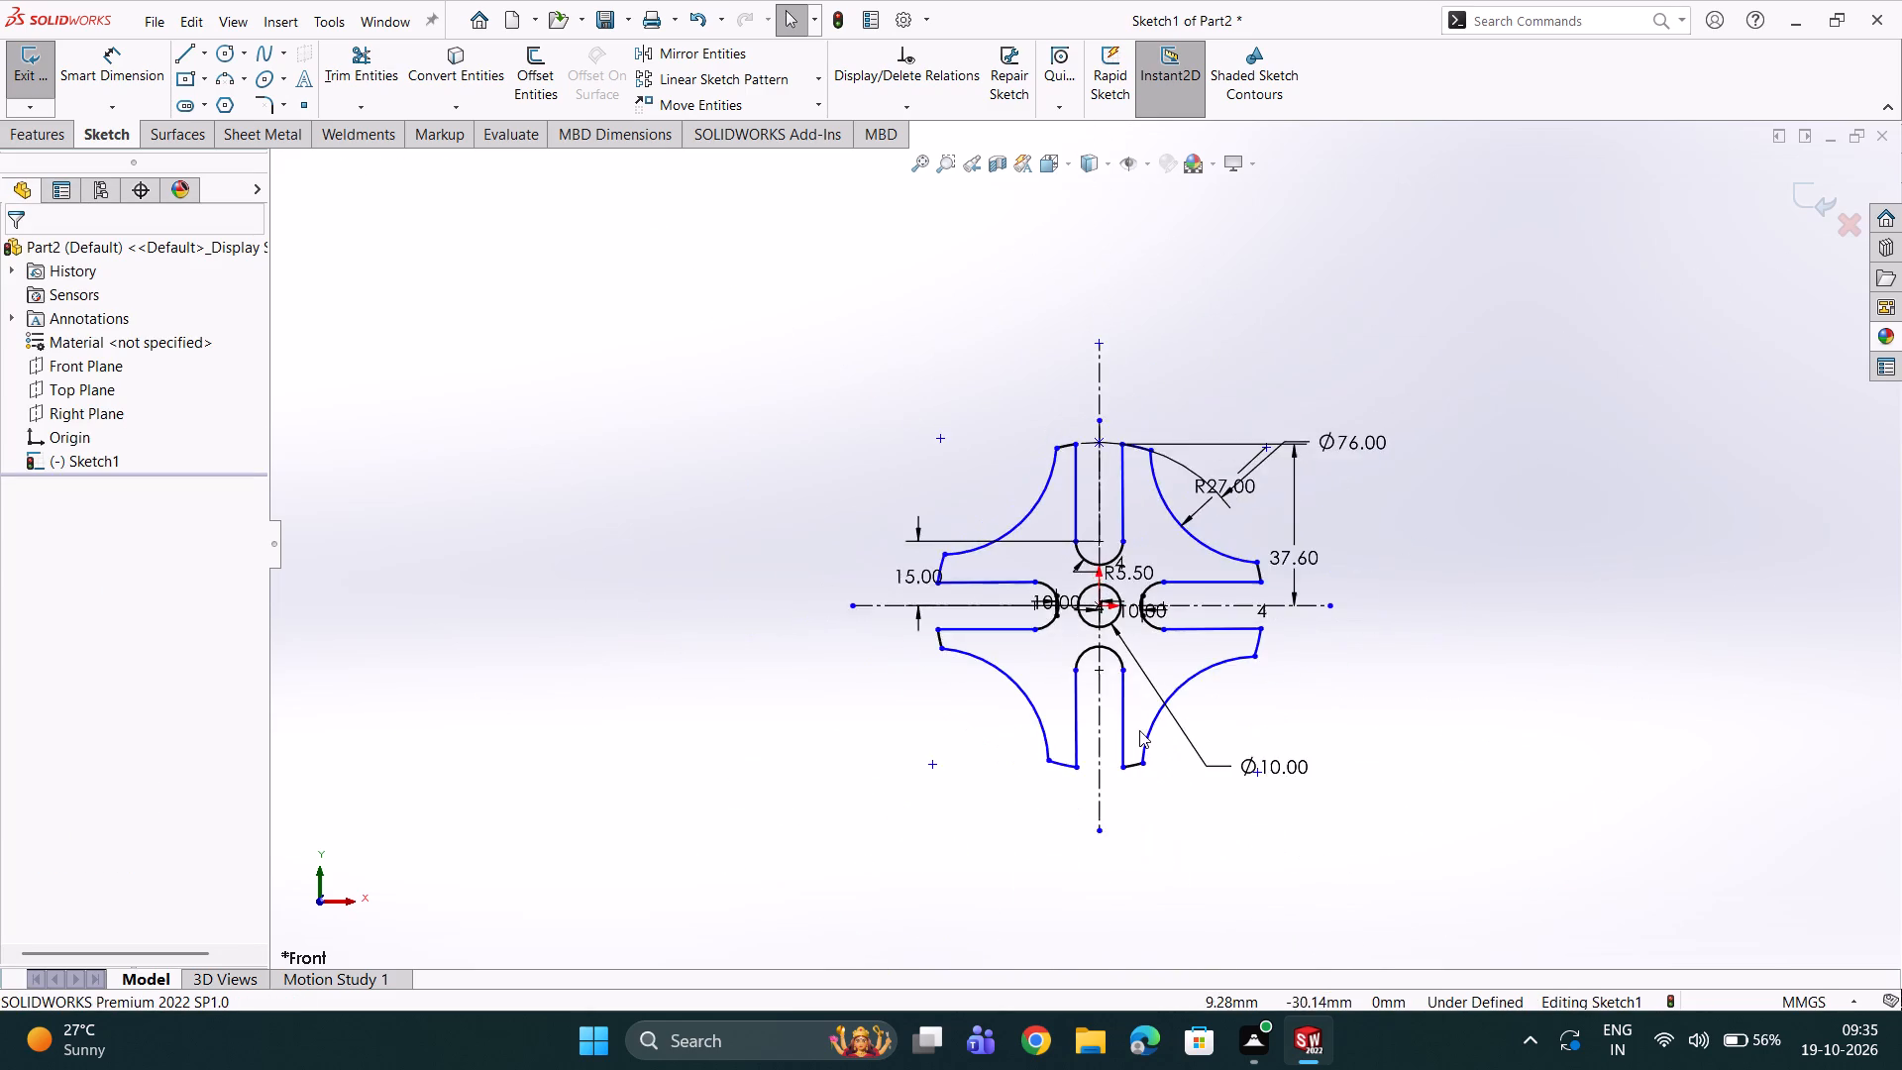
{"action": "scroll", "coordinate": [1098, 572], "scroll_direction": "down", "scroll_amount": 3}
{"action": "scroll", "coordinate": [1098, 592], "scroll_direction": "up", "scroll_amount": 1}
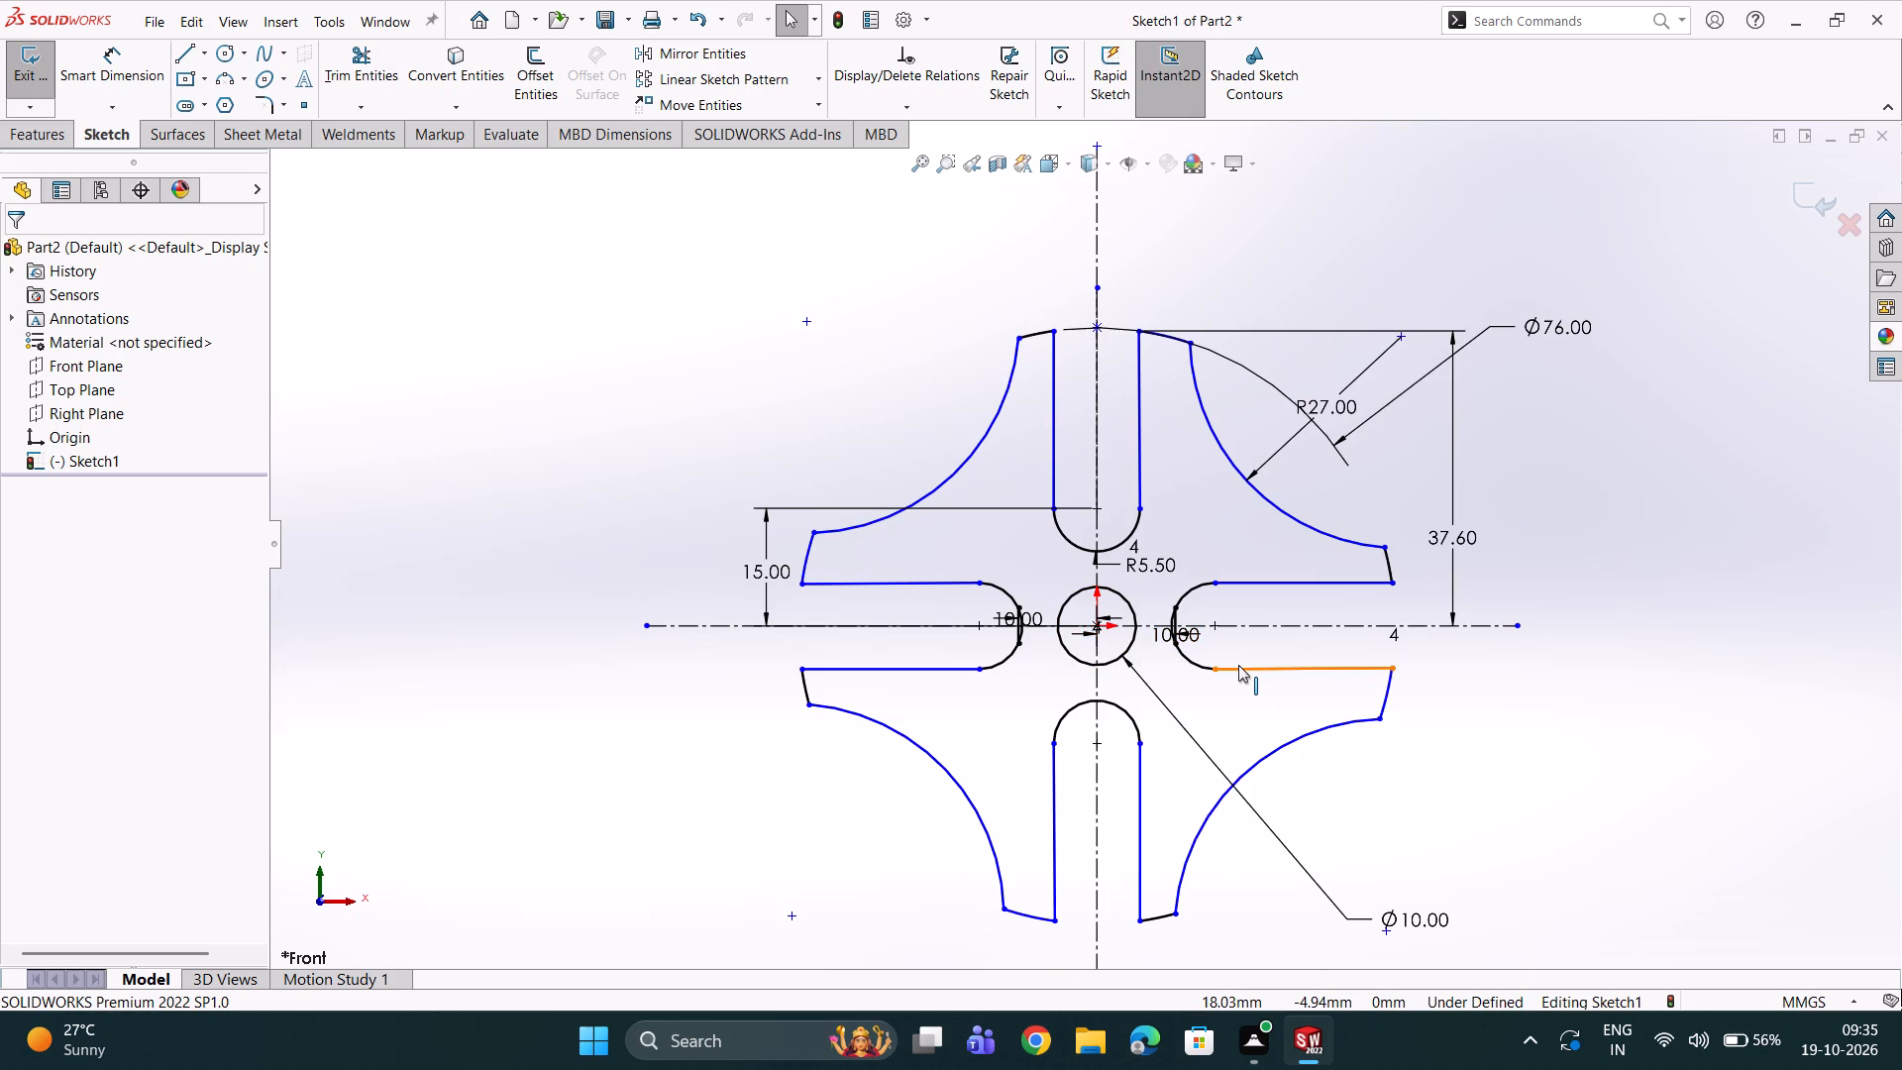
{"action": "scroll", "coordinate": [1386, 625], "scroll_direction": "down", "scroll_amount": 3}
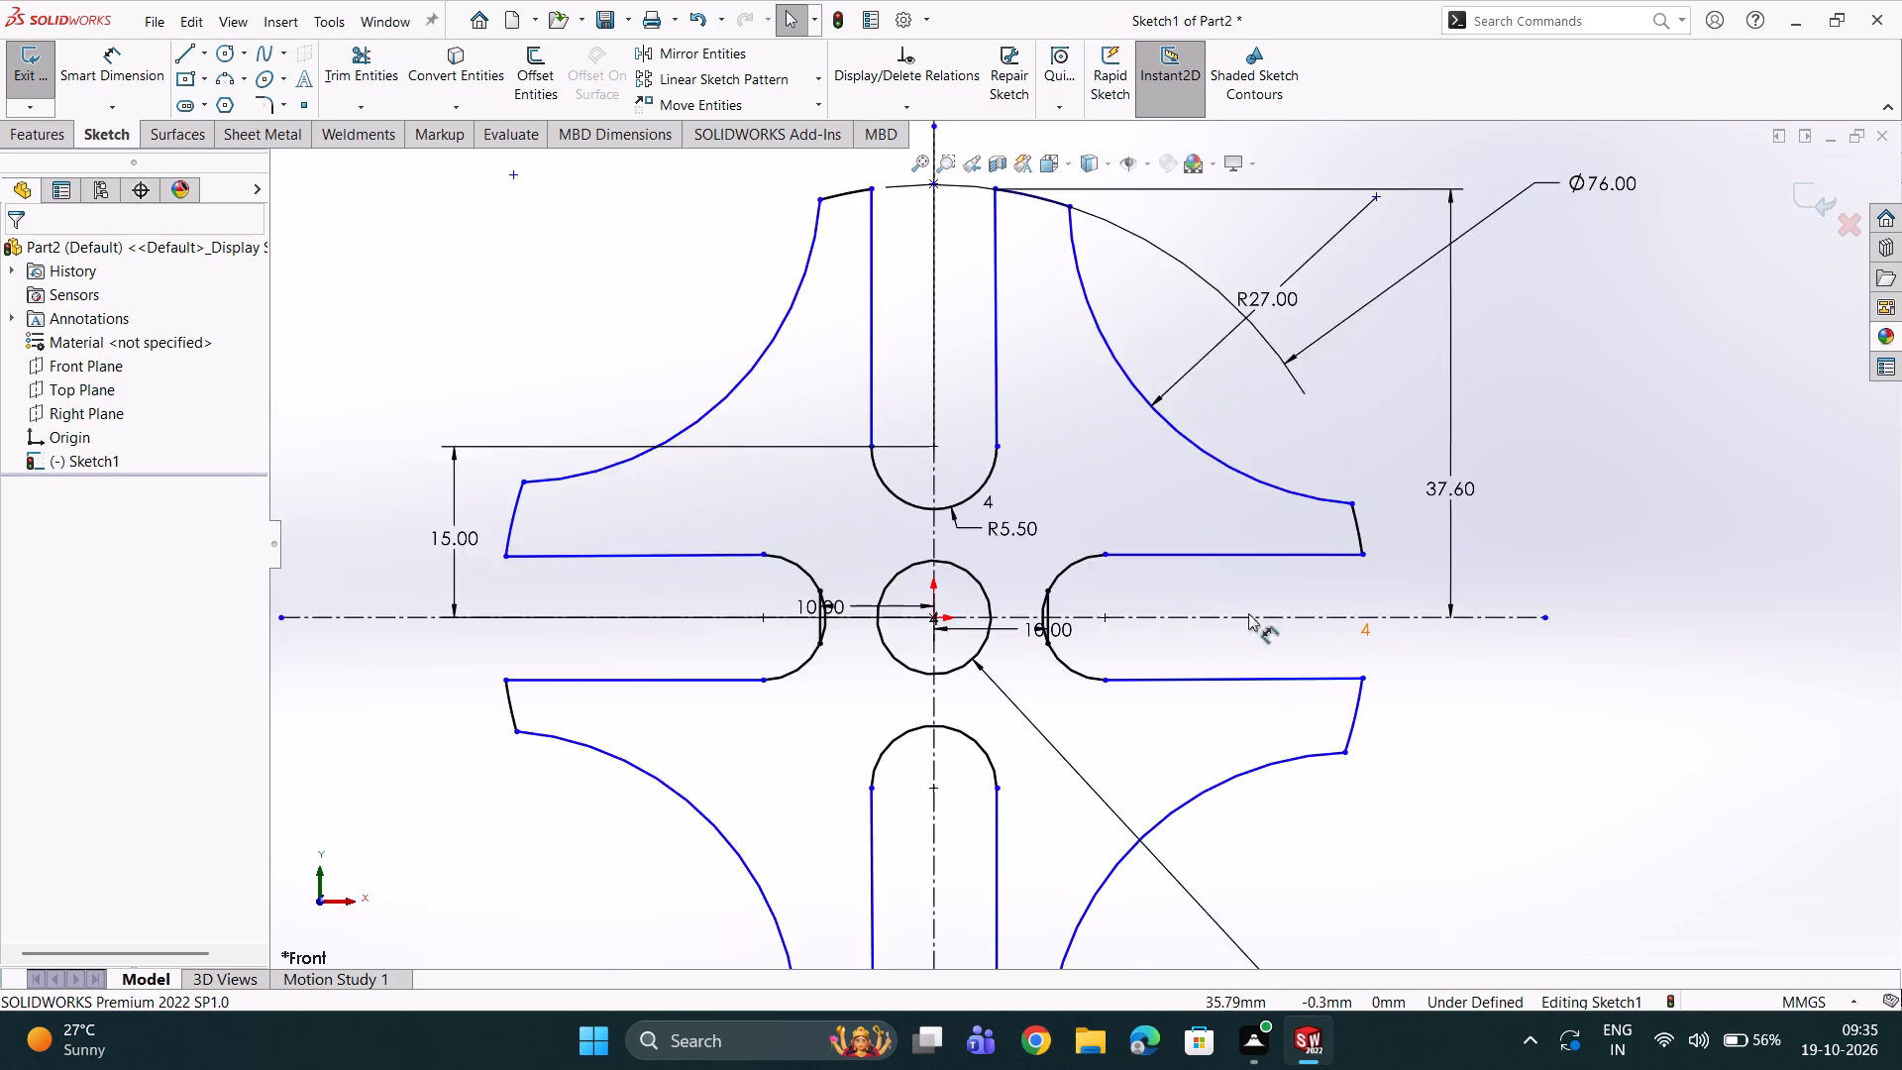
{"action": "scroll", "coordinate": [847, 556], "scroll_direction": "up", "scroll_amount": 2}
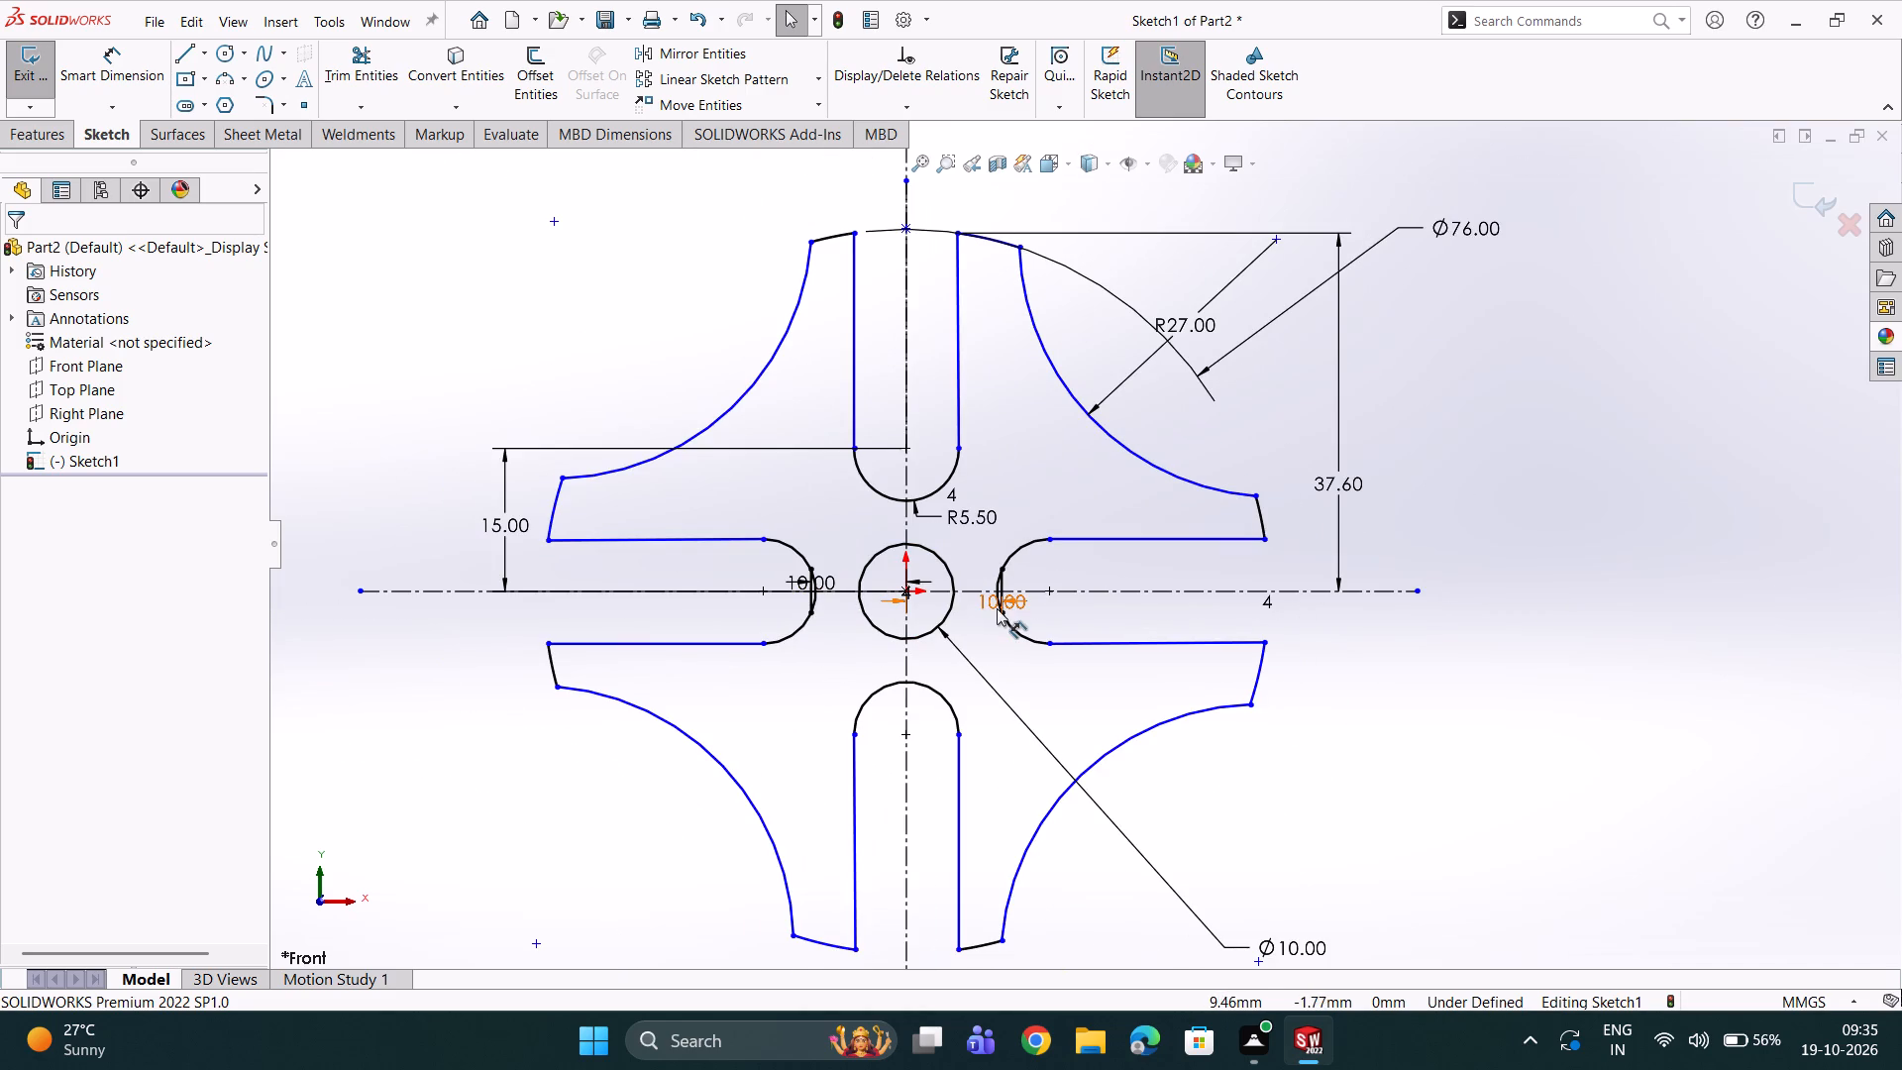
{"action": "scroll", "coordinate": [905, 673], "scroll_direction": "up", "scroll_amount": 3}
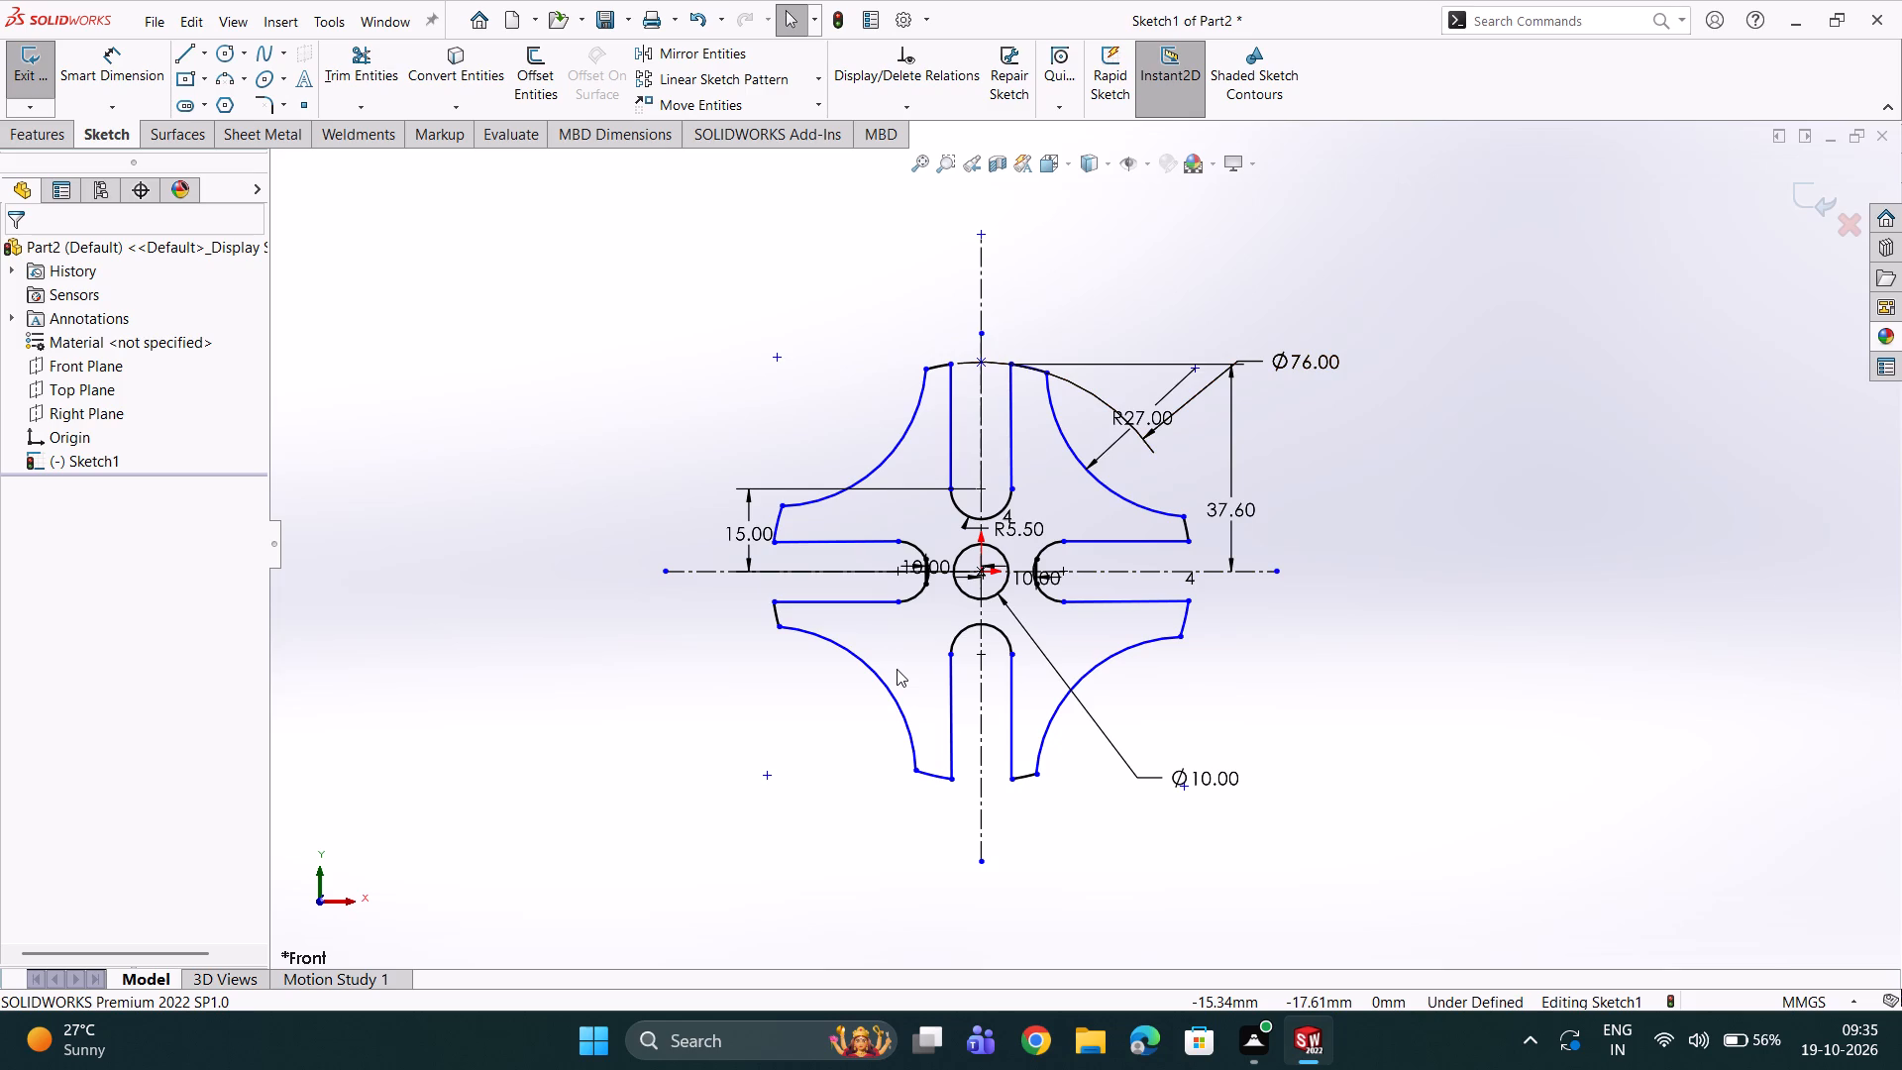
Exit the sketch and extrude the slotted wheel region around the centre hole with a blind depth of 10 mm.
{"action": "left_click", "coordinate": [46, 86]}
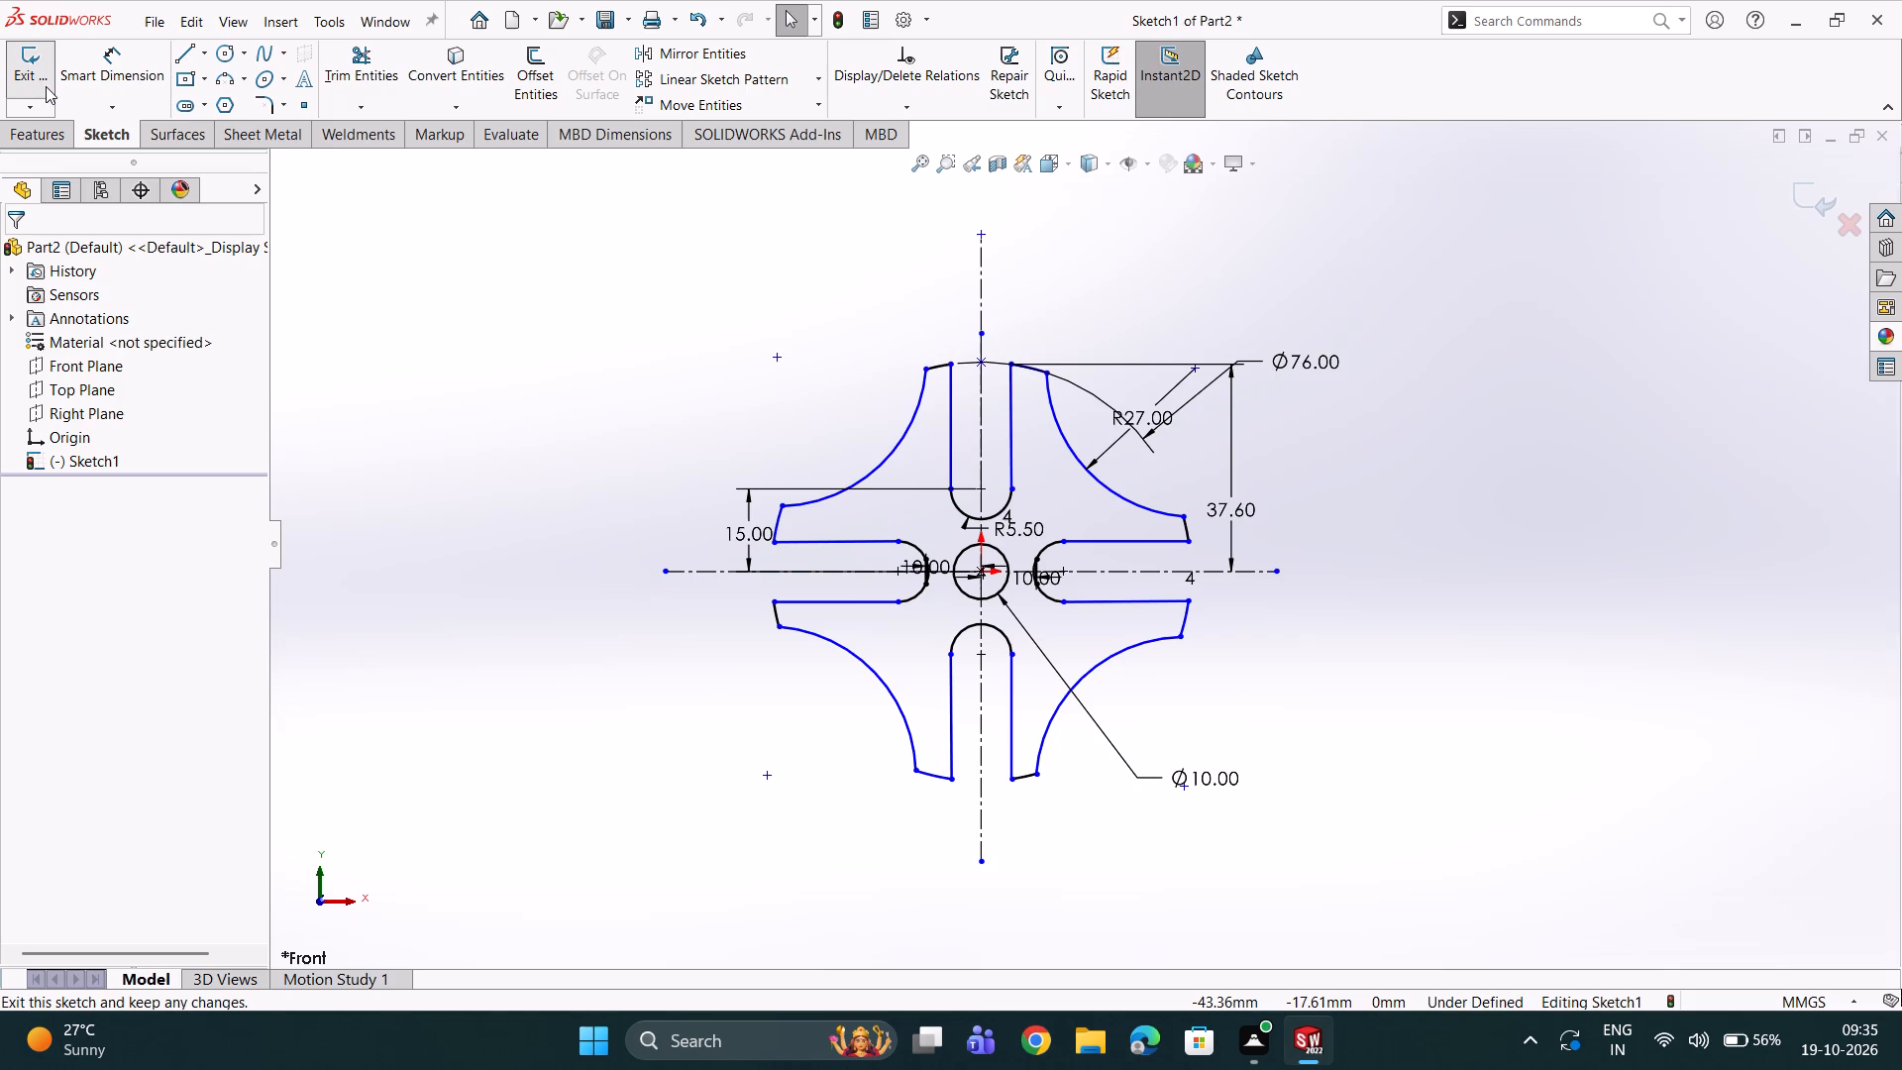
{"action": "left_click", "coordinate": [46, 128]}
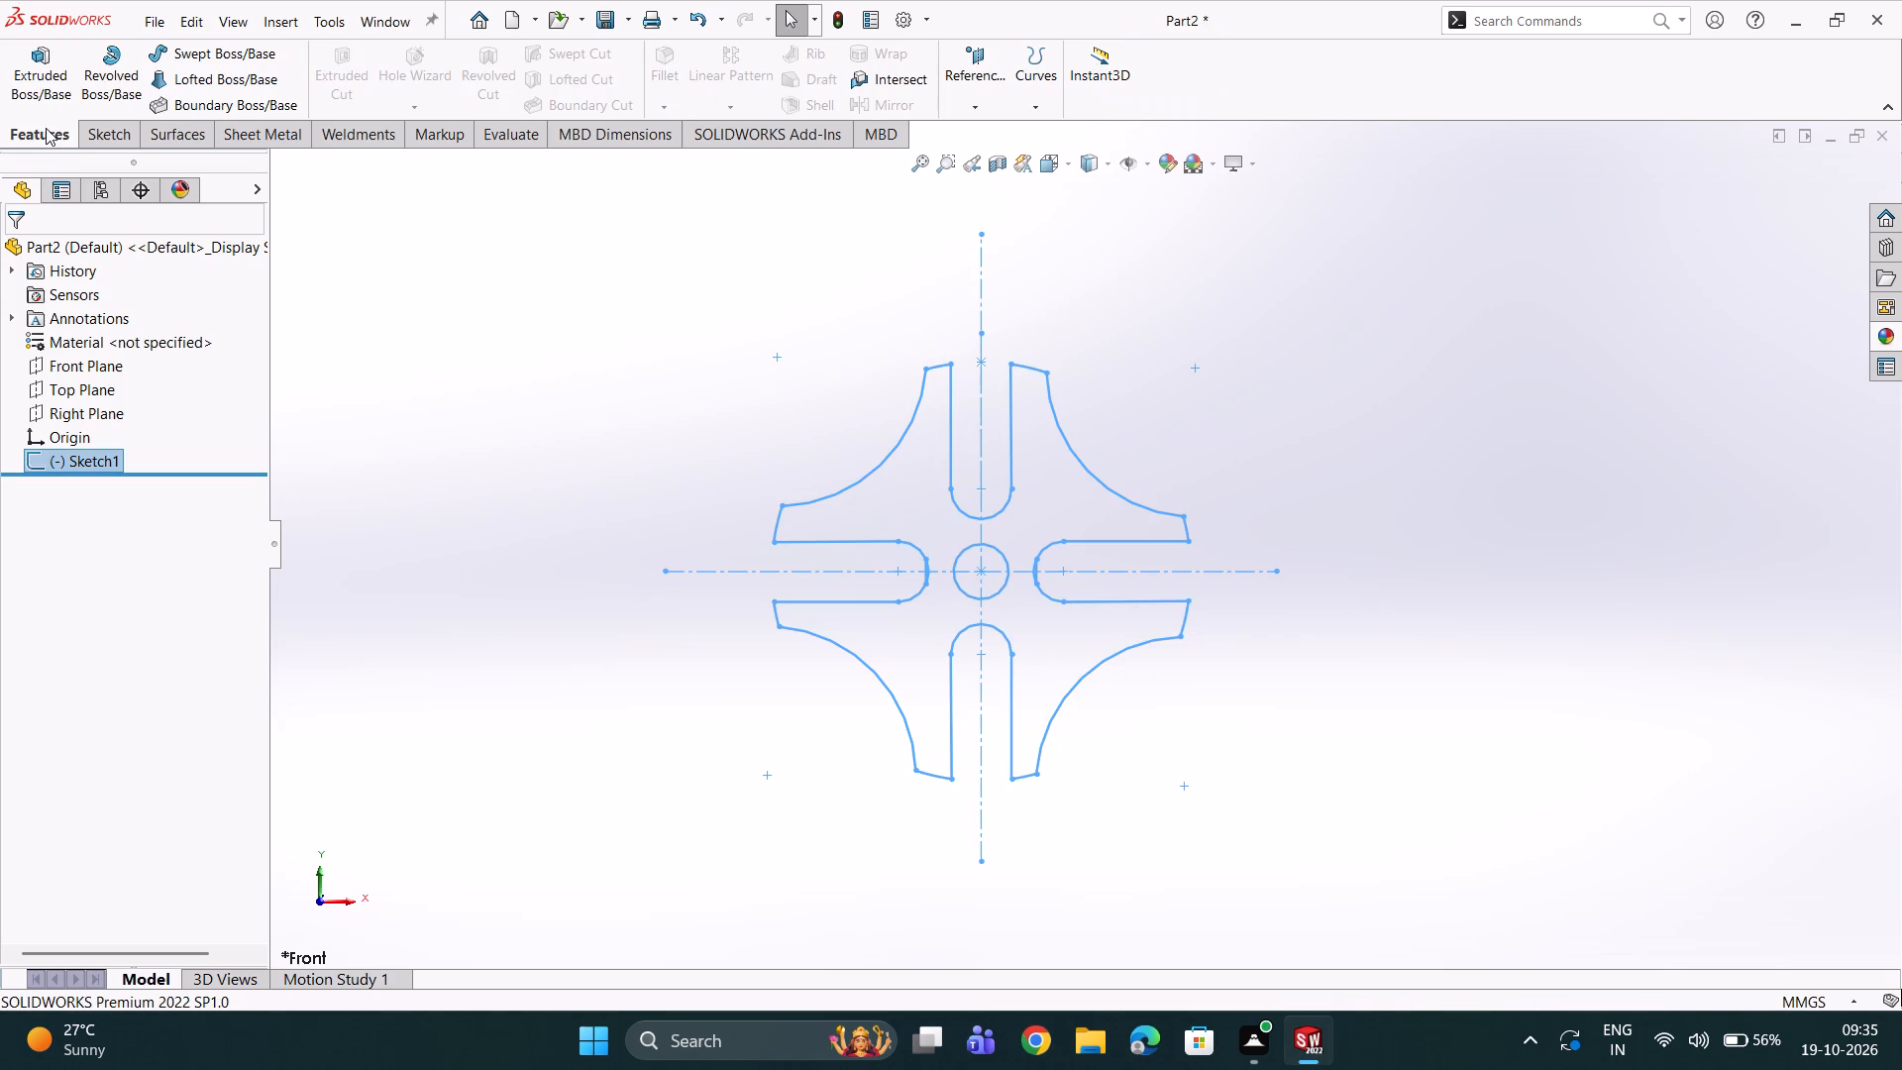
{"action": "left_click", "coordinate": [33, 84]}
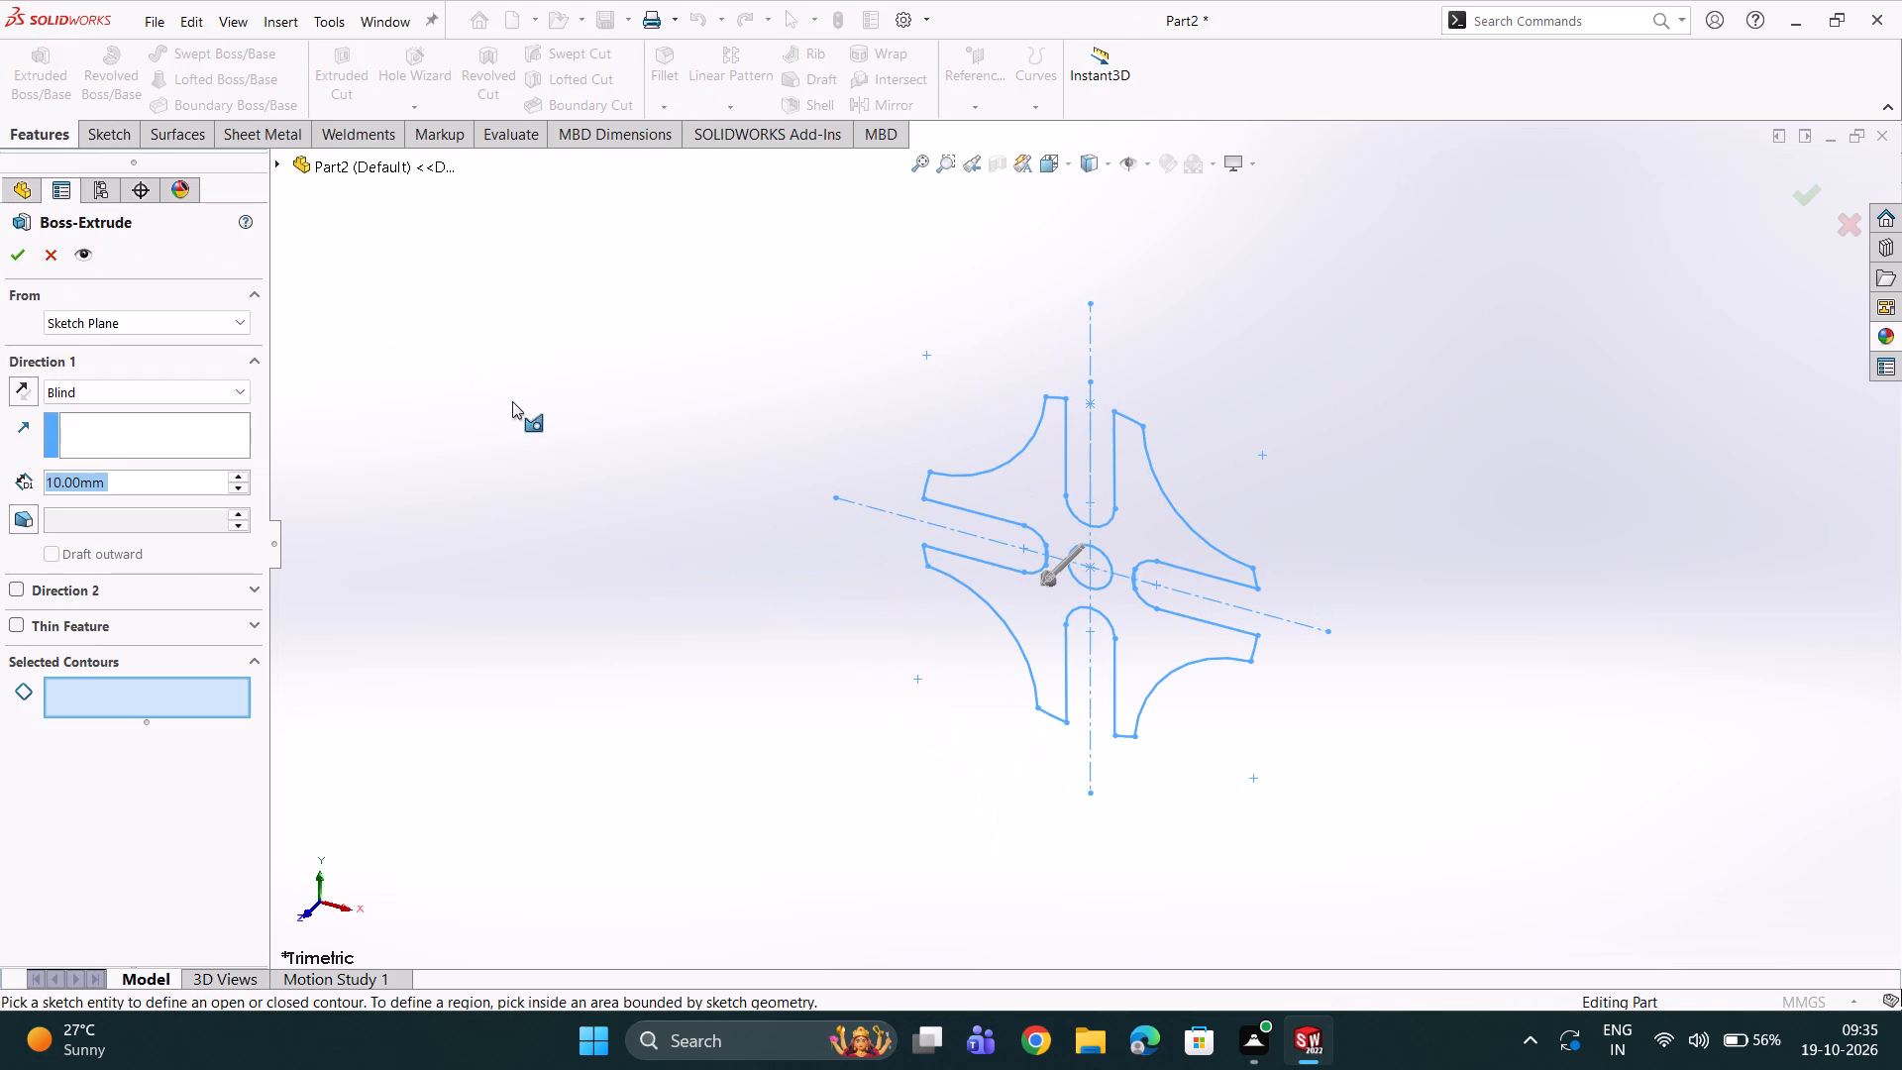
{"action": "left_click", "coordinate": [988, 497]}
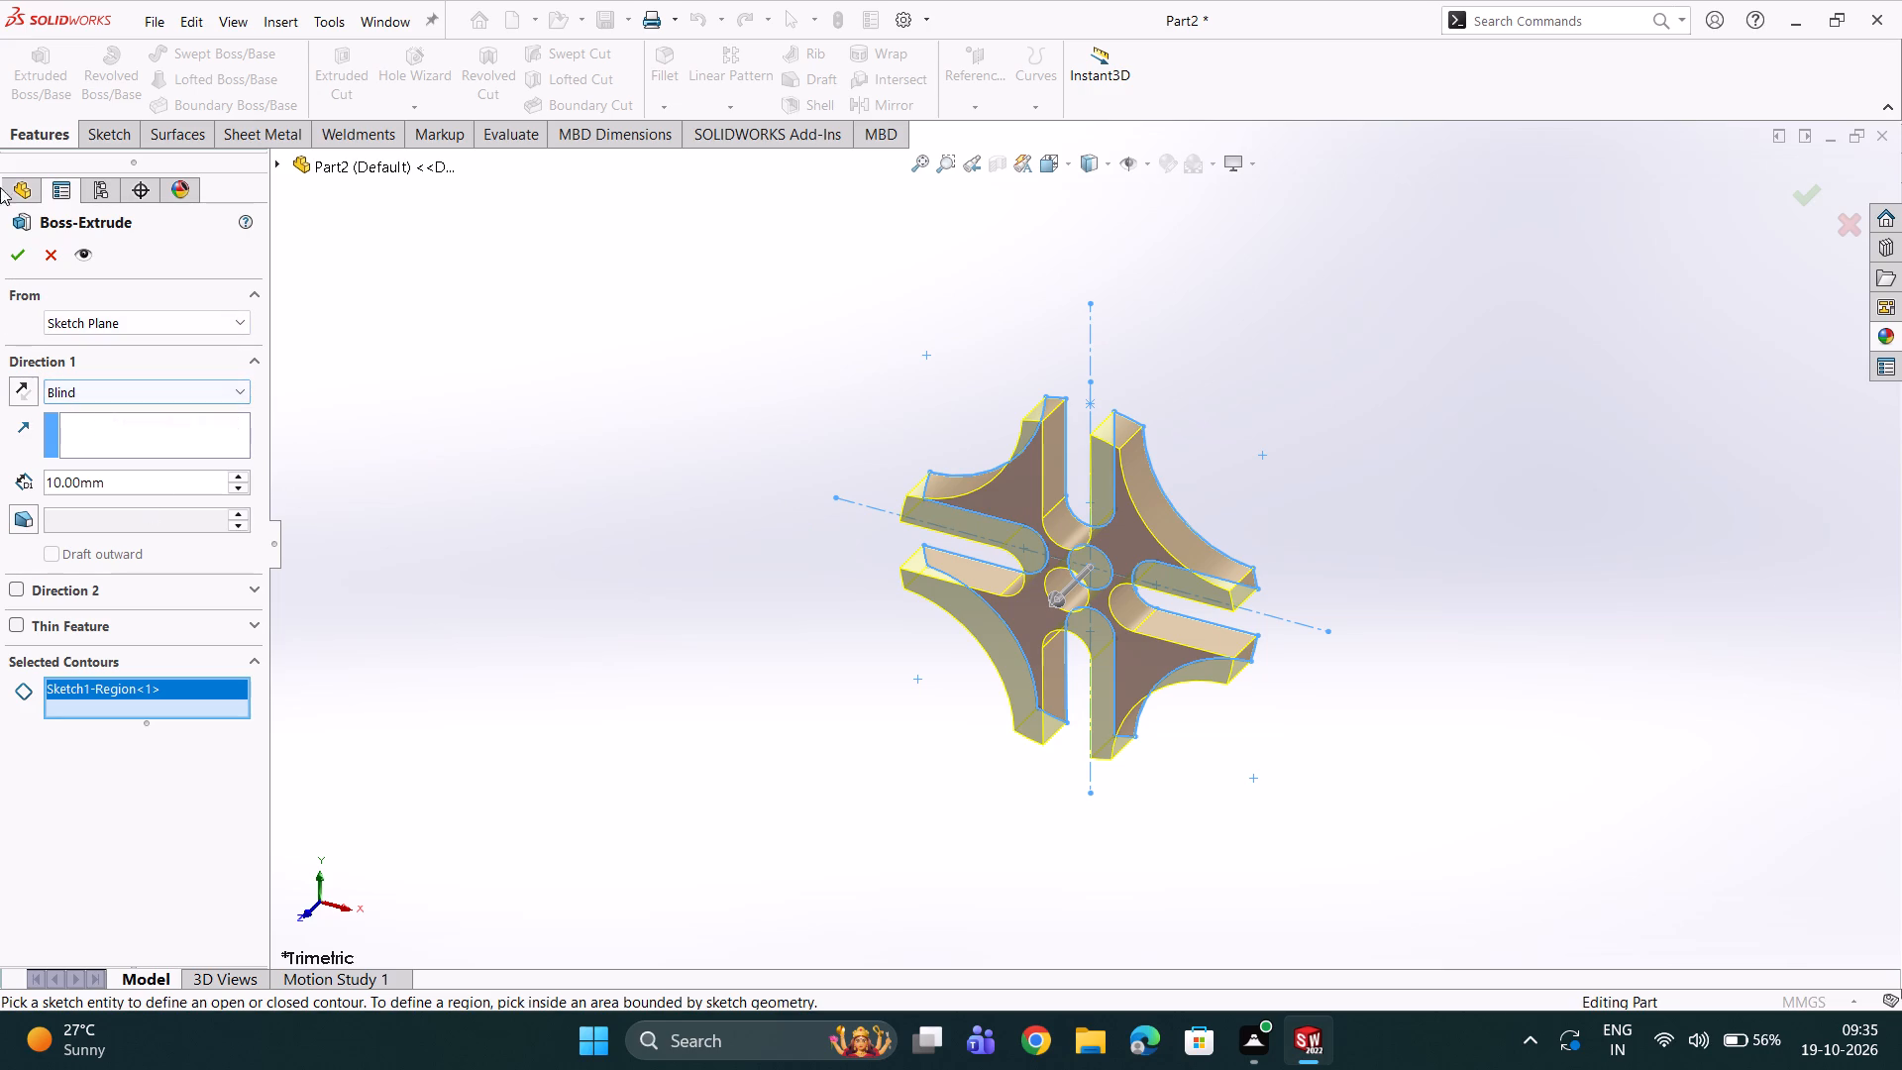
{"action": "left_click", "coordinate": [7, 258]}
{"action": "scroll", "coordinate": [702, 518], "scroll_direction": "up", "scroll_amount": 2}
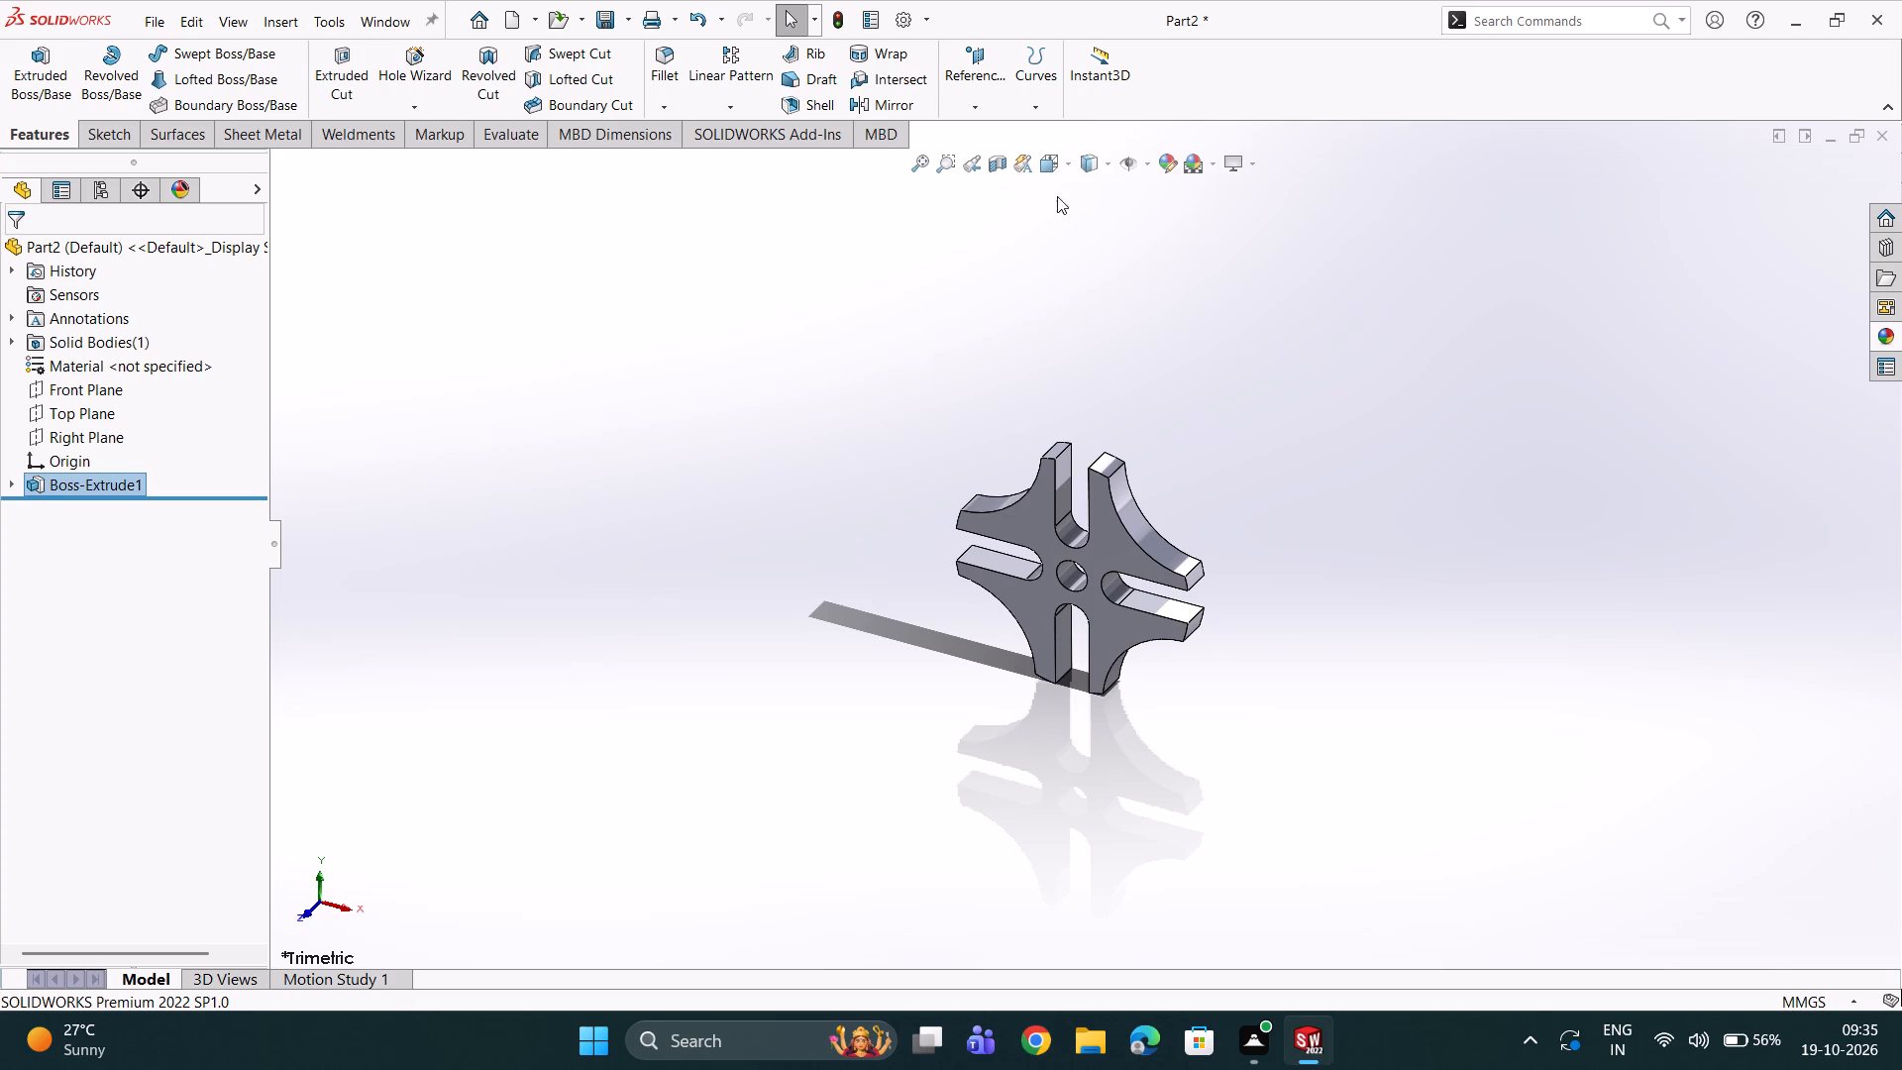
Apply a yellow colour from the standard palette to the extruded wheel.
{"action": "left_click", "coordinate": [1161, 159]}
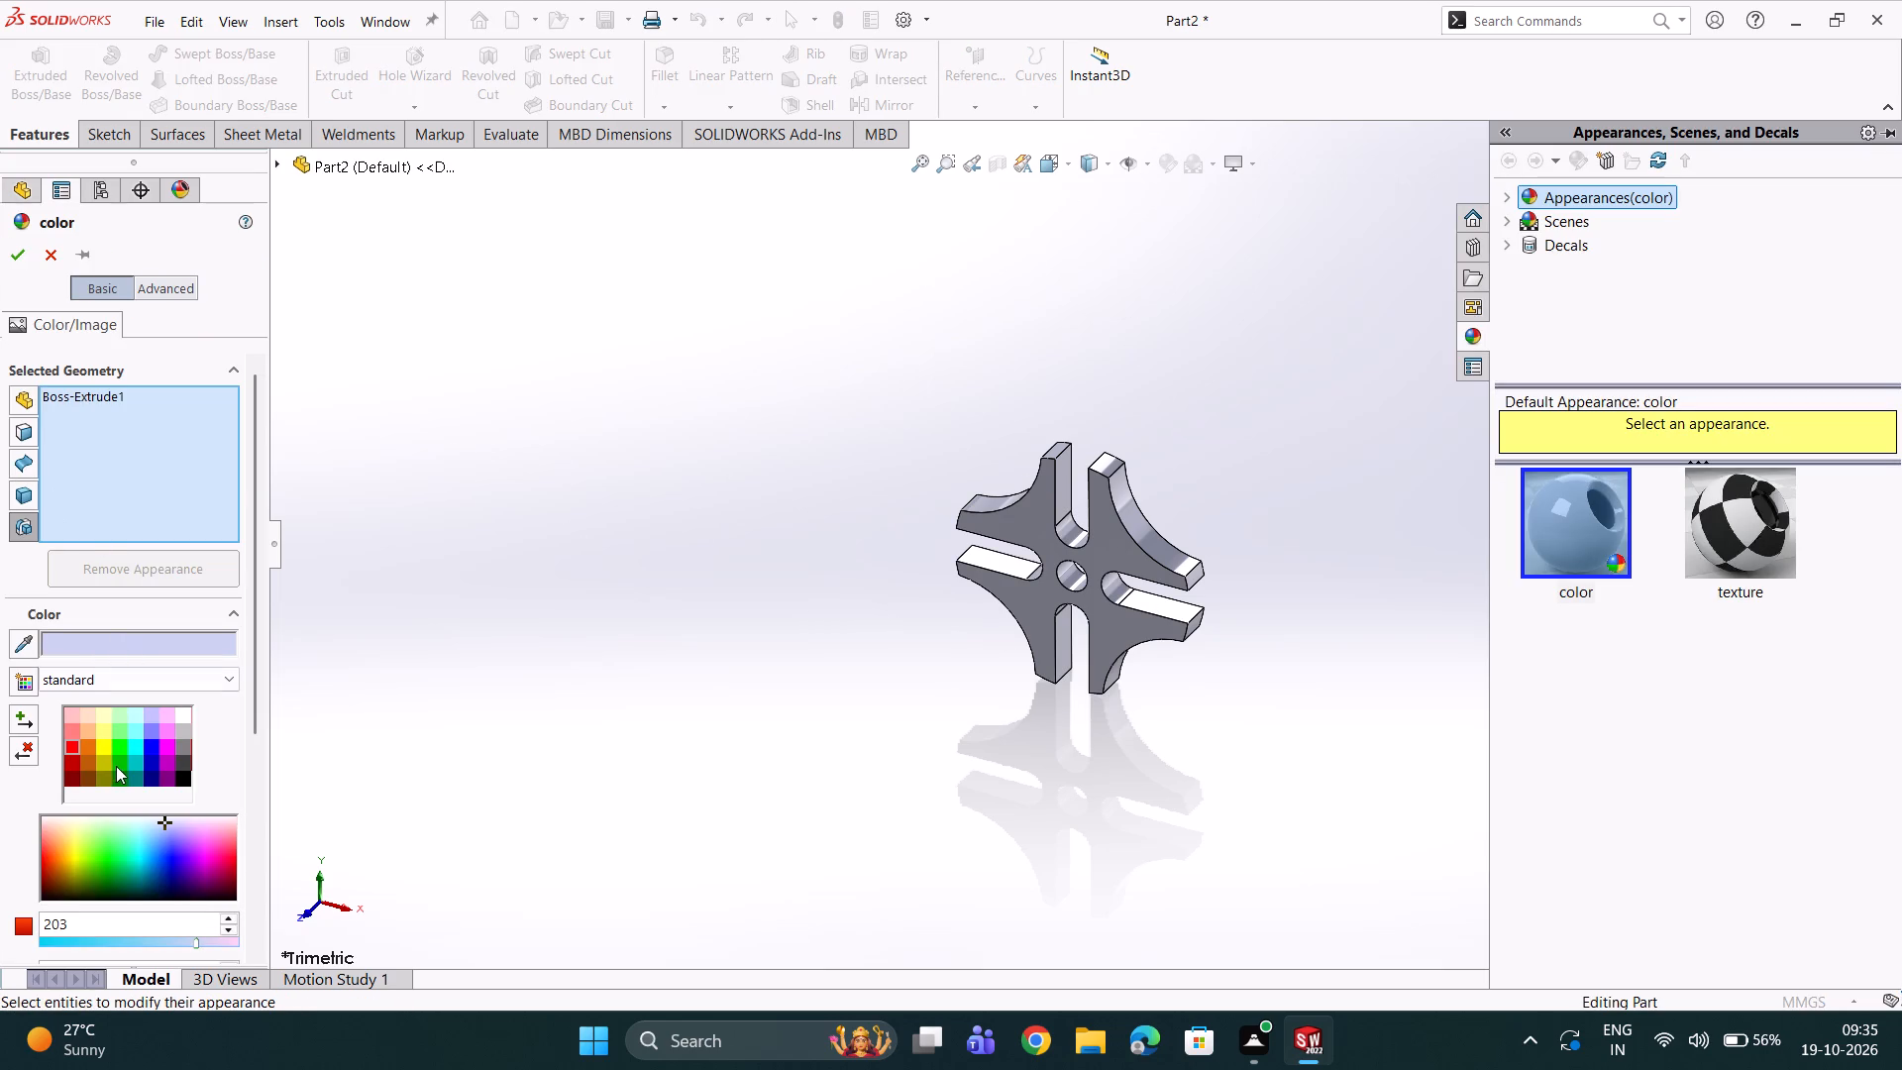
{"action": "left_click", "coordinate": [101, 760]}
{"action": "left_click", "coordinate": [102, 745]}
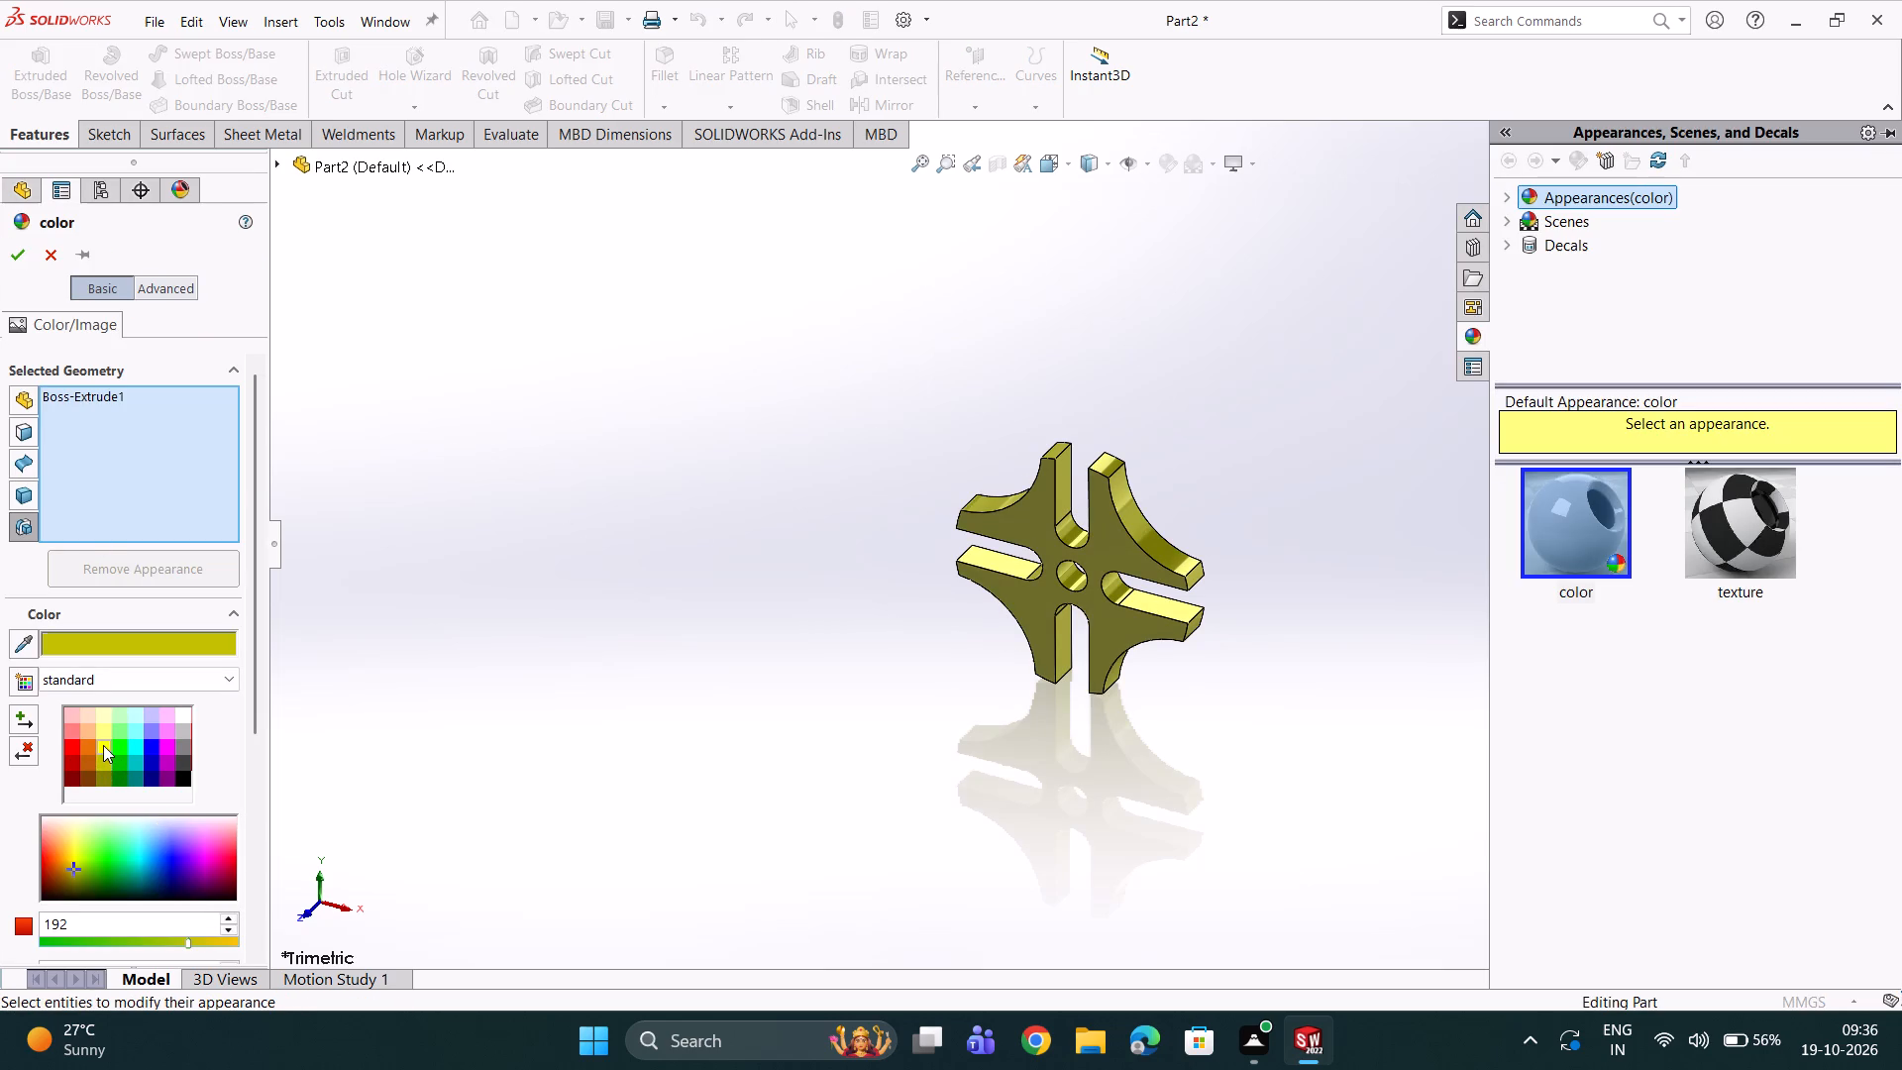
{"action": "left_click", "coordinate": [103, 737]}
{"action": "double_click", "coordinate": [103, 751]}
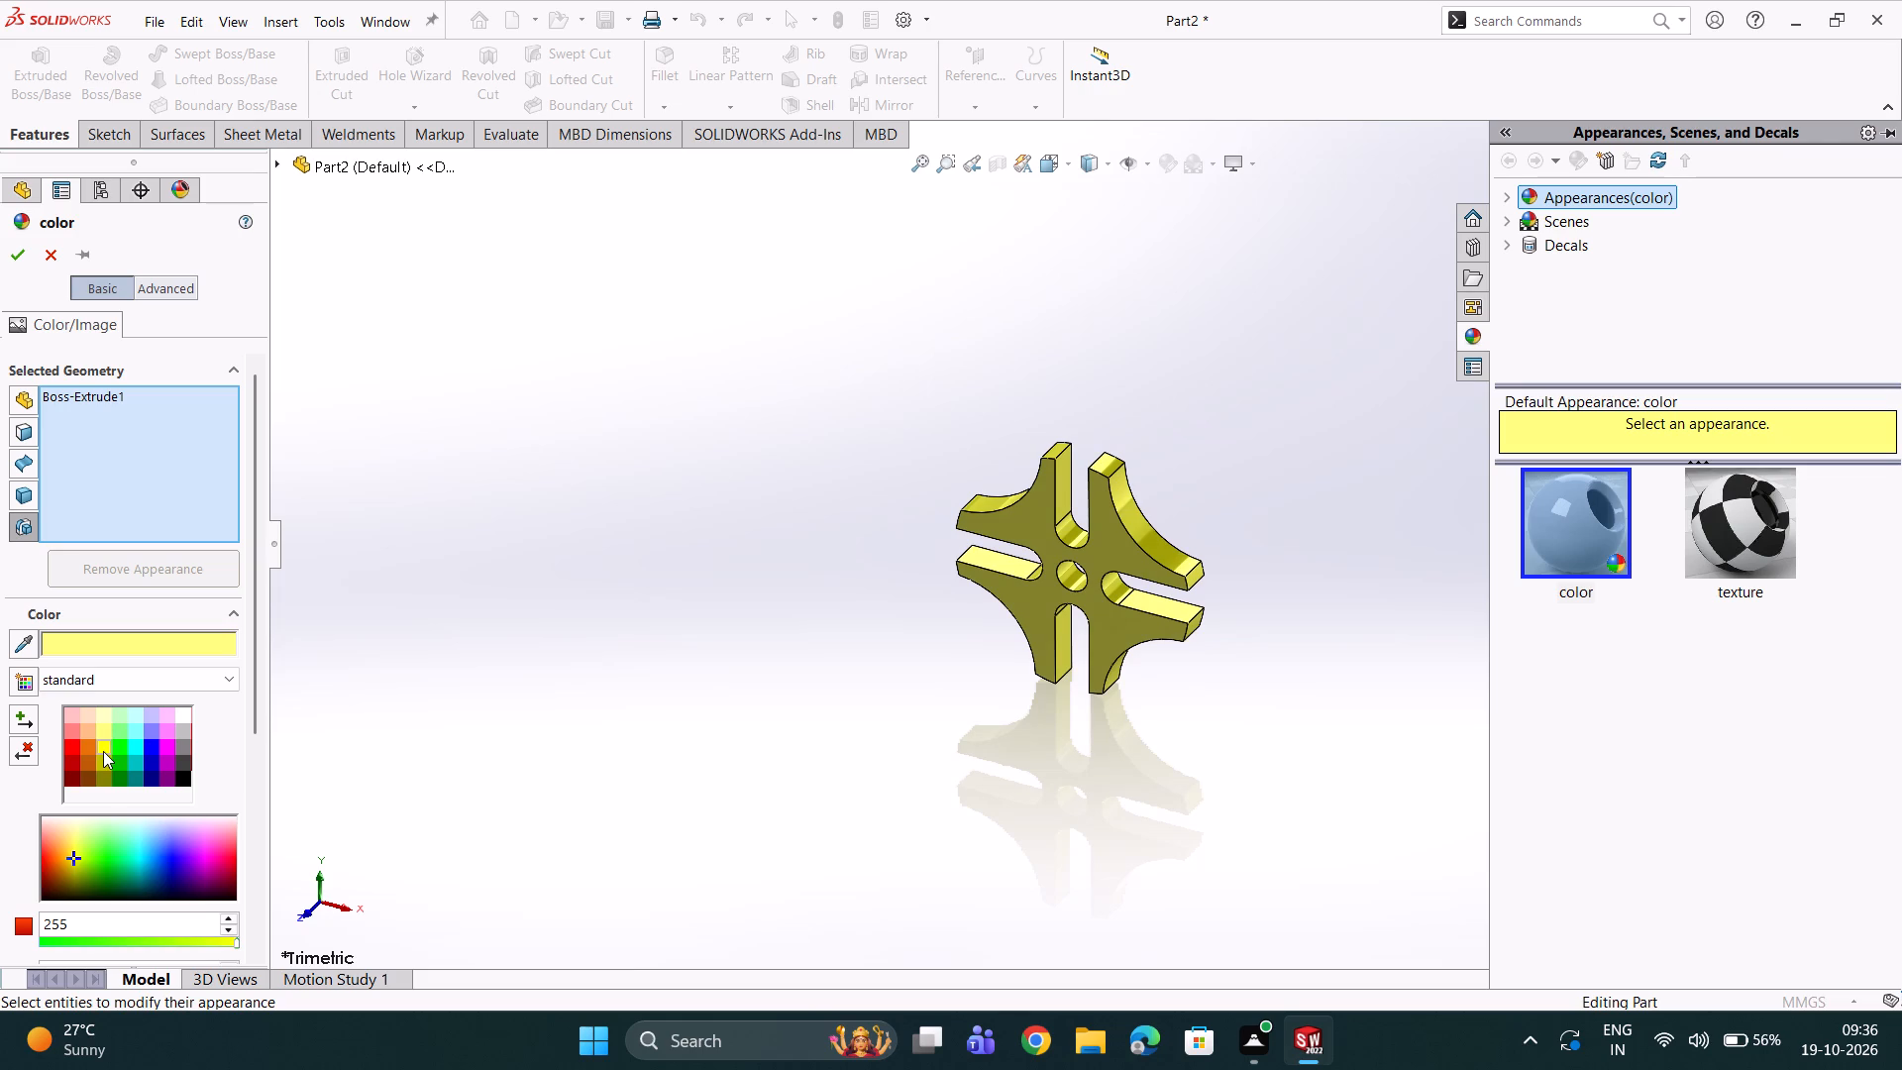
{"action": "left_click", "coordinate": [13, 247]}
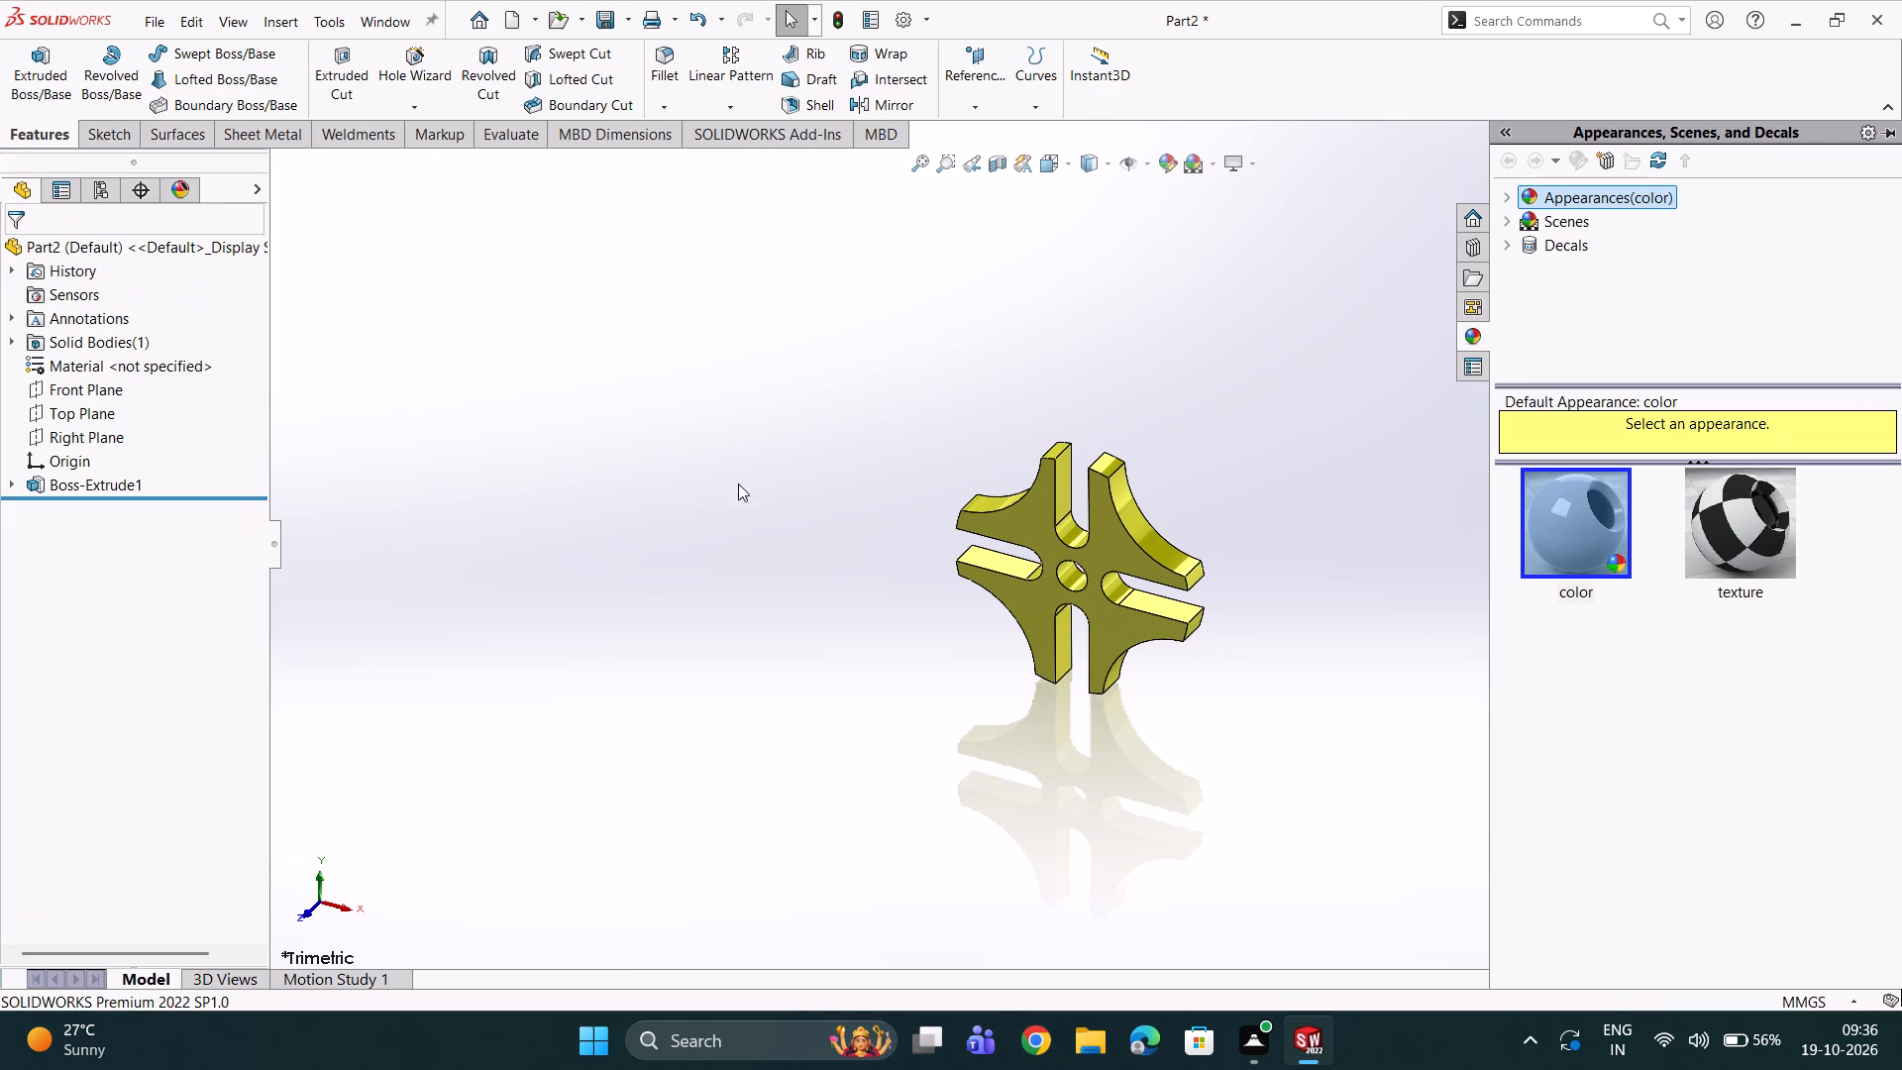
Save the wheel part as GM2 in the Documents folder and close it.
{"action": "left_click", "coordinate": [898, 526]}
{"action": "key", "text": "ctrl+s"}
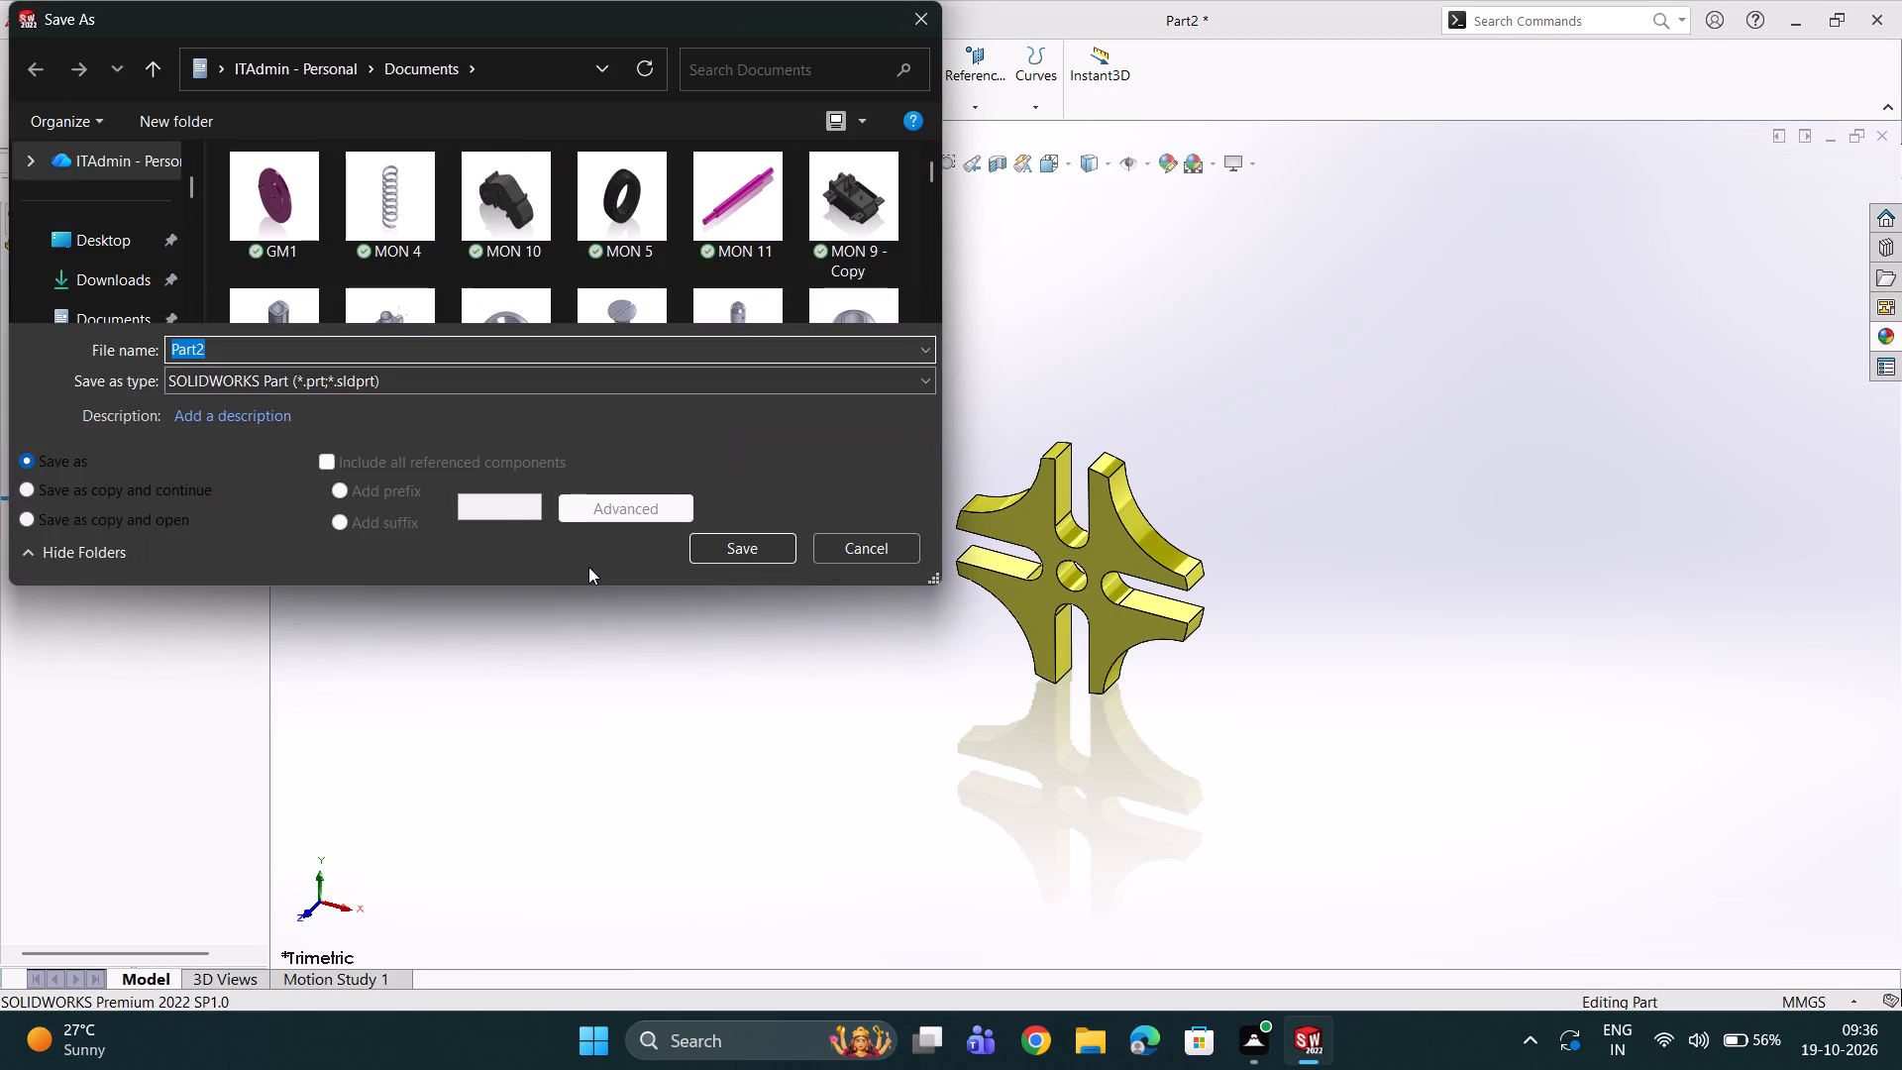
{"action": "type", "text": "GM"}
{"action": "key", "text": "2"}
{"action": "key", "text": "Return"}
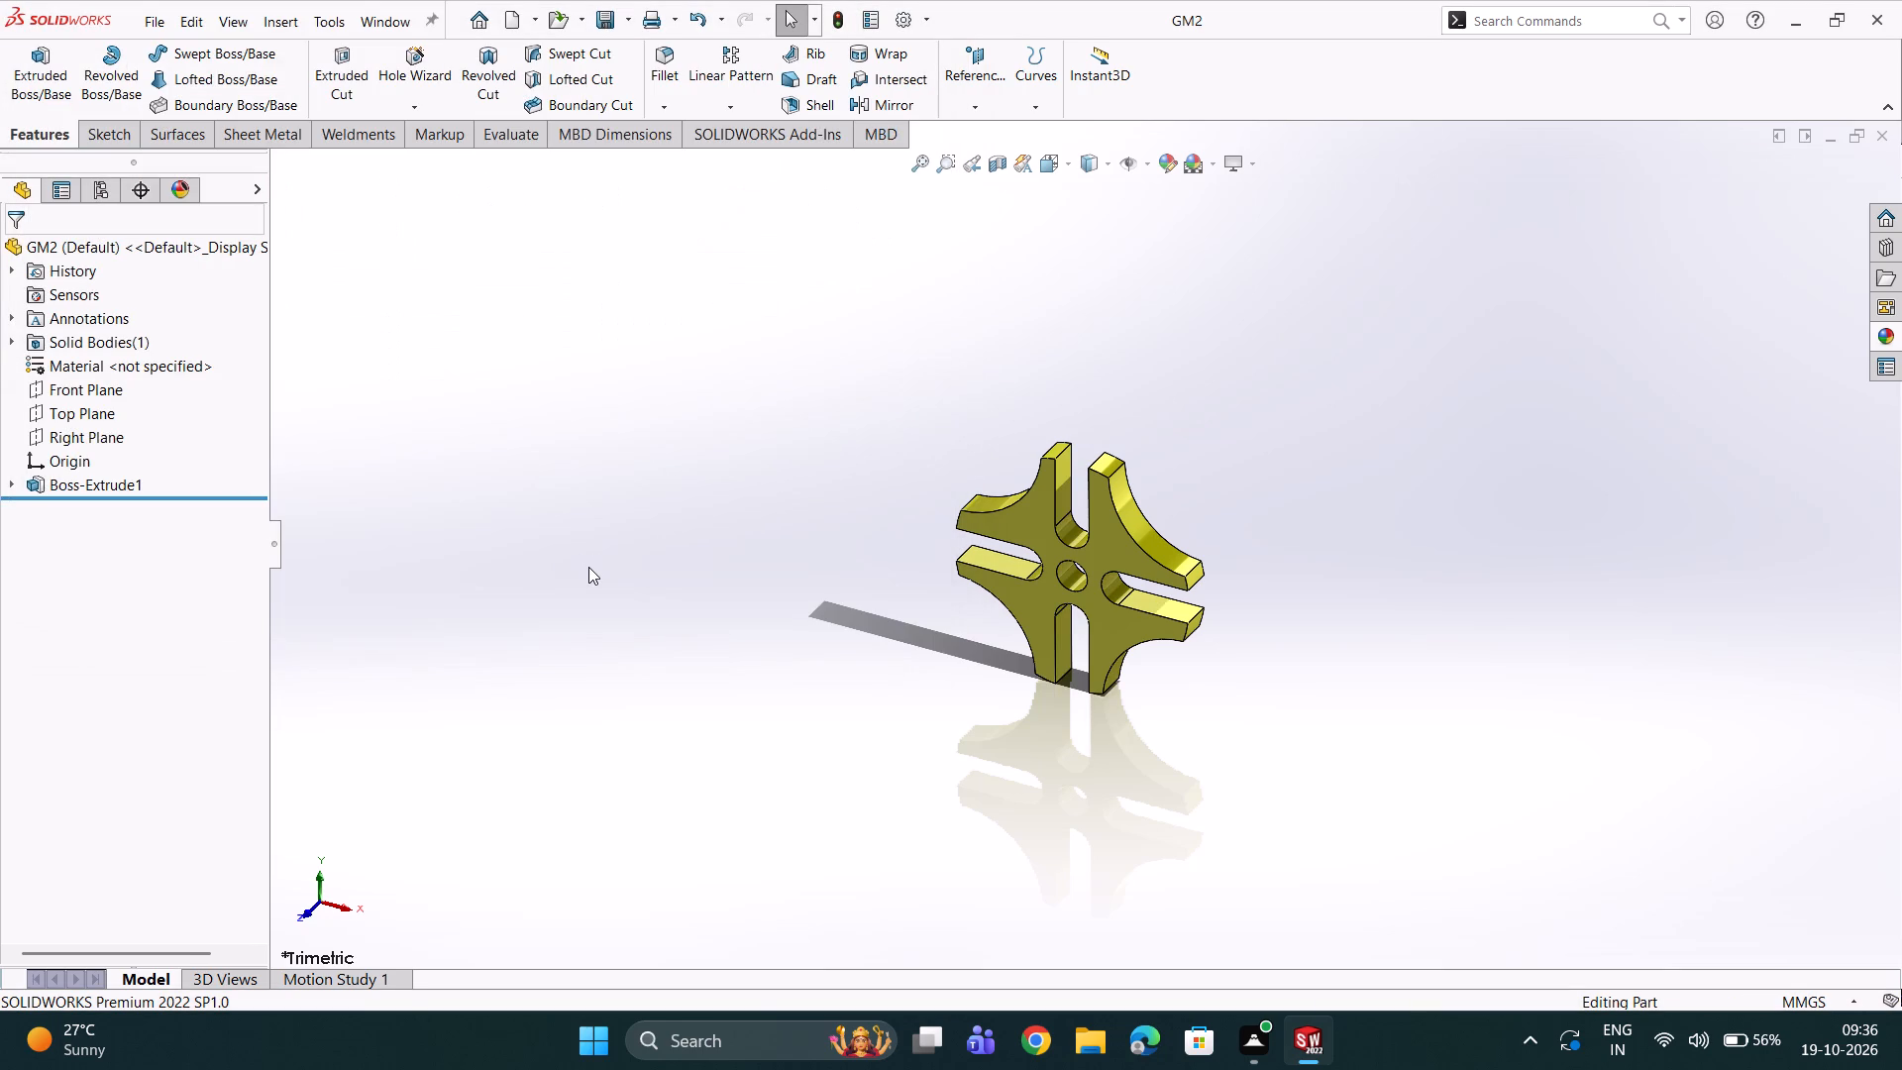
{"action": "left_click", "coordinate": [1886, 134]}
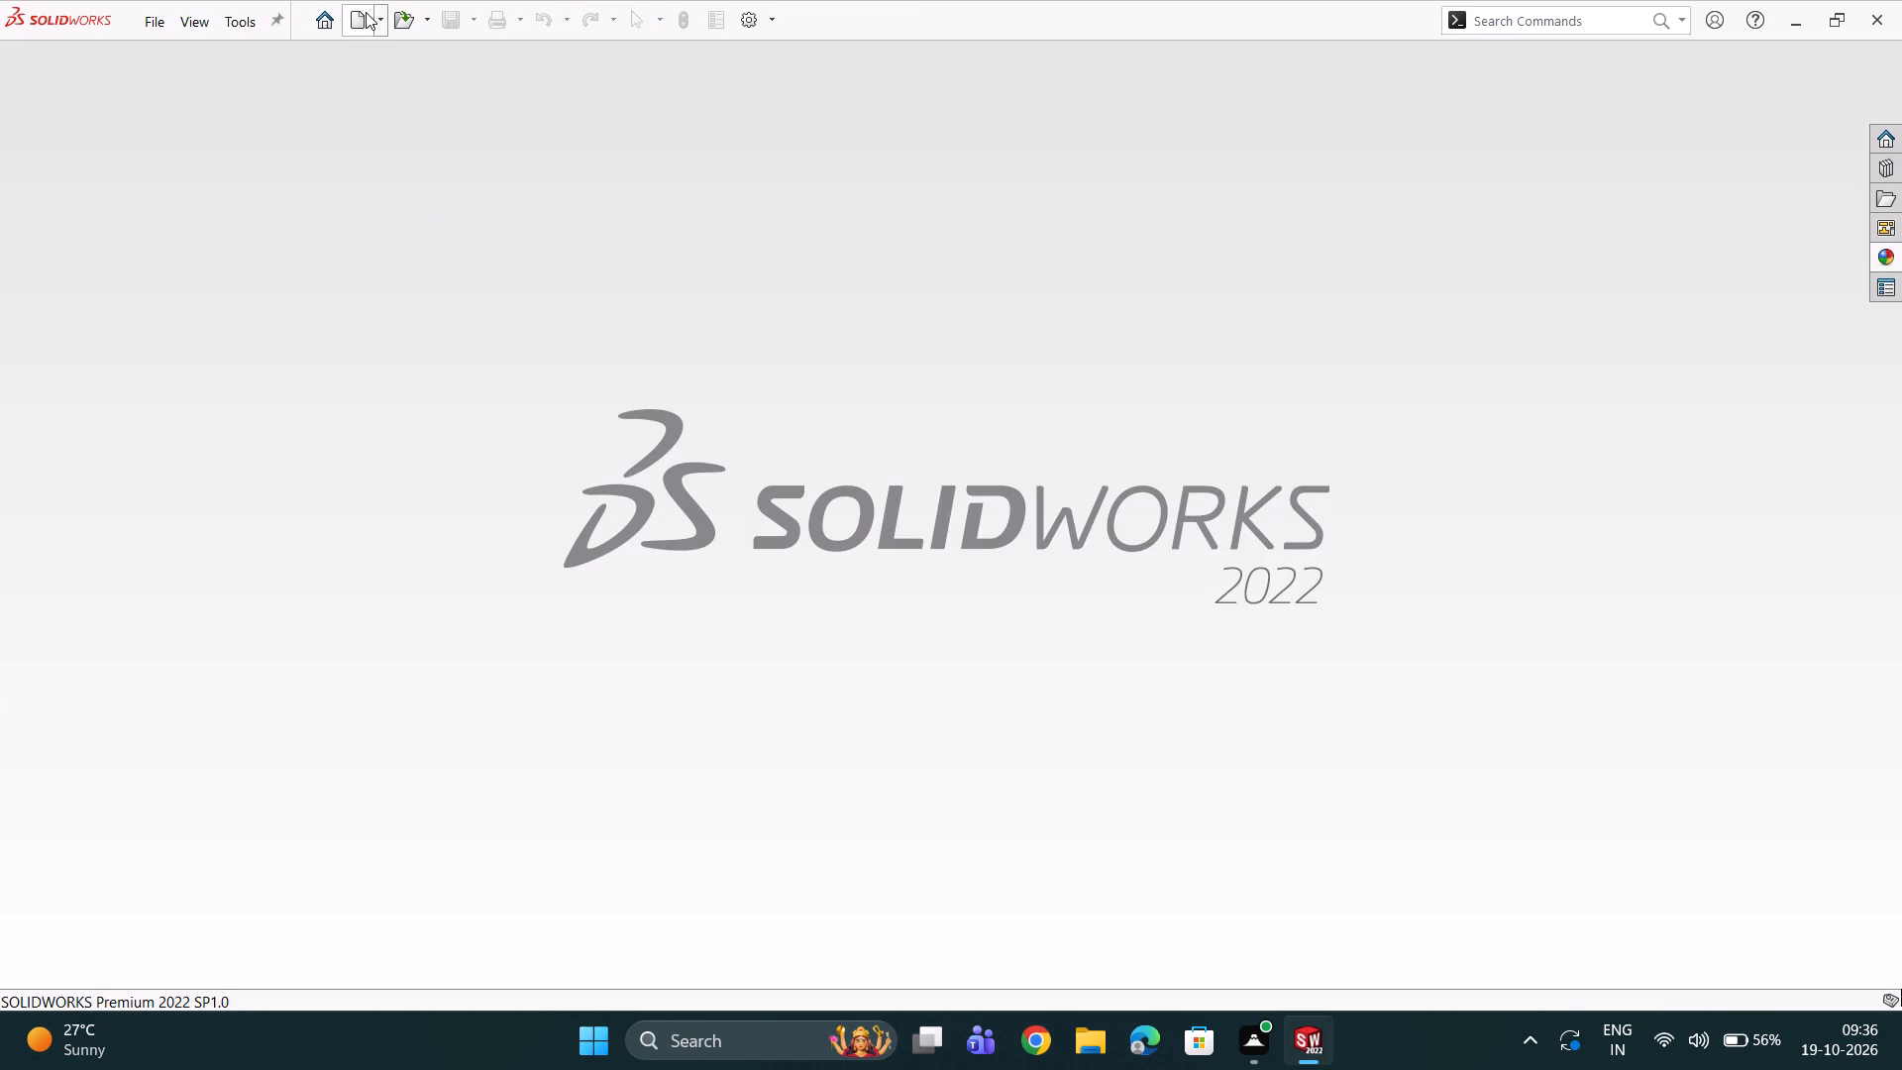
Create a new part document and set its unit system to MMGS (millimeter, gram, second).
{"action": "left_click", "coordinate": [361, 17]}
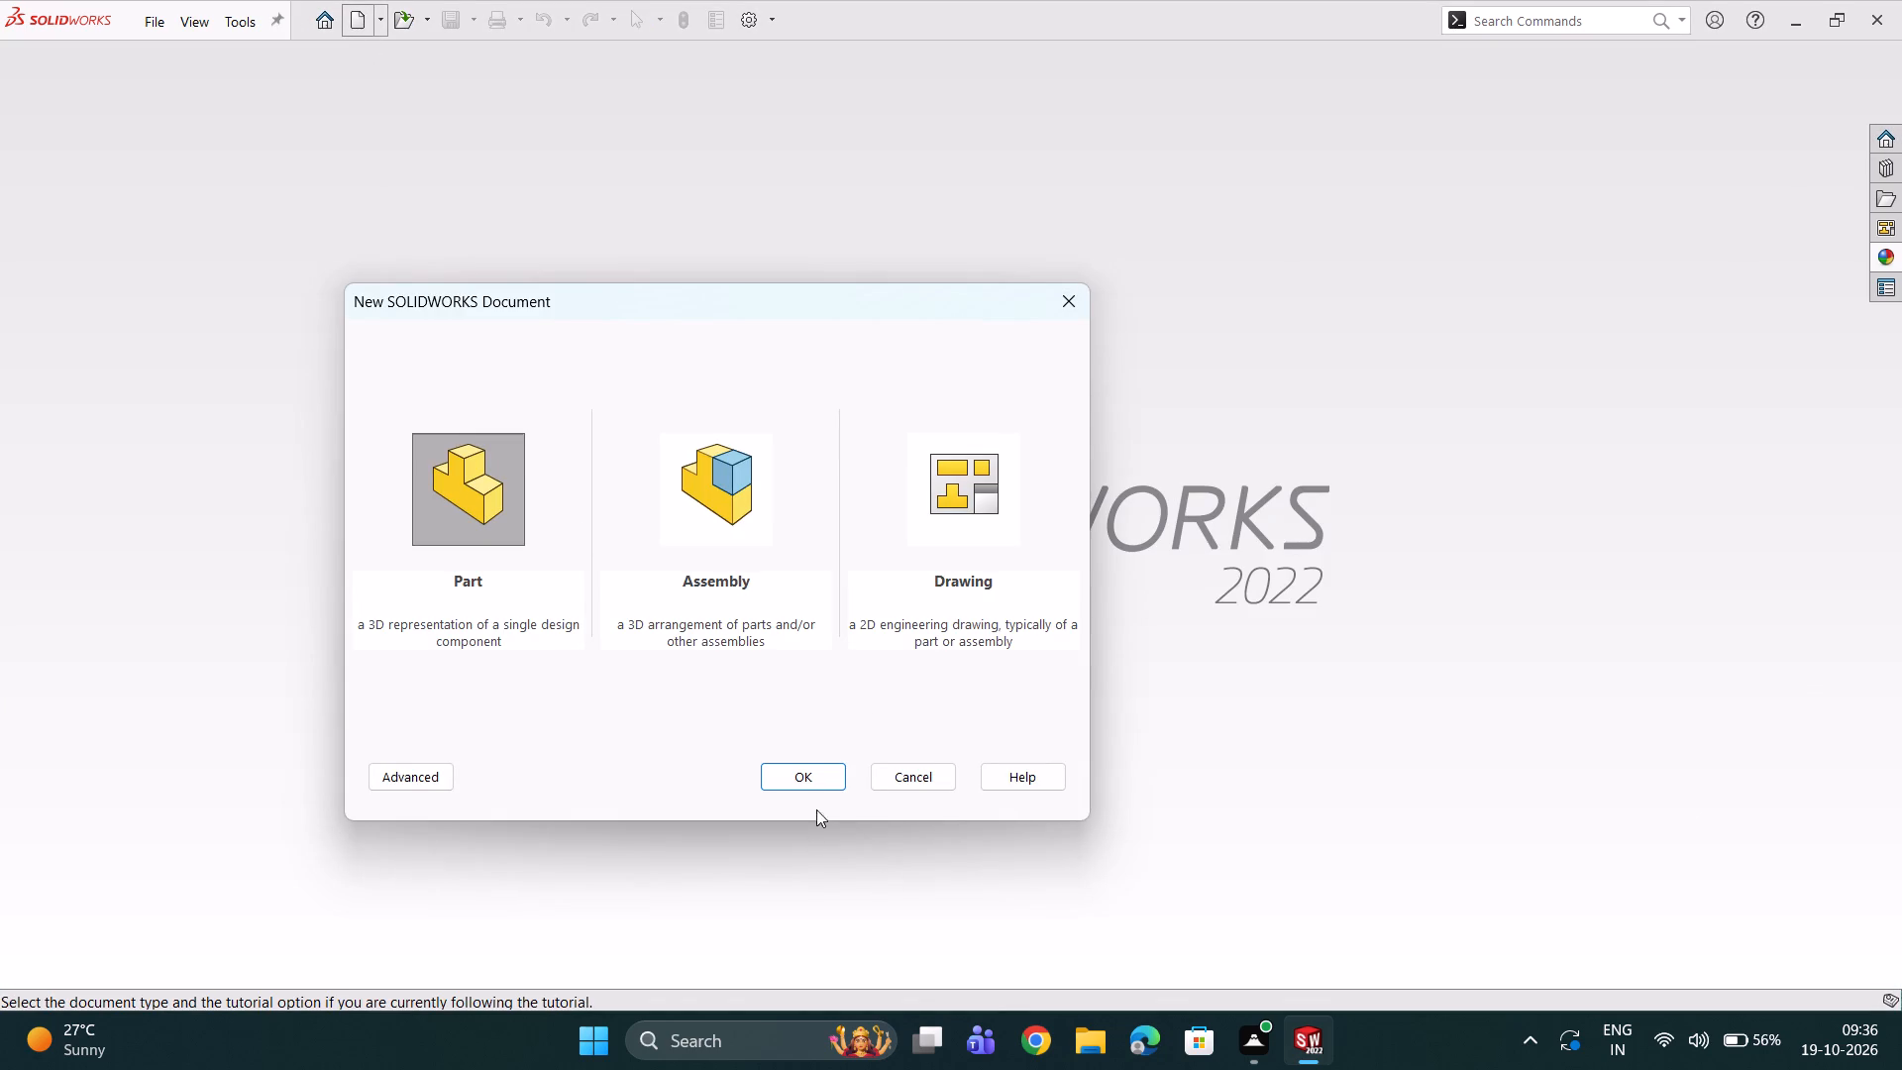
{"action": "left_click", "coordinate": [821, 767]}
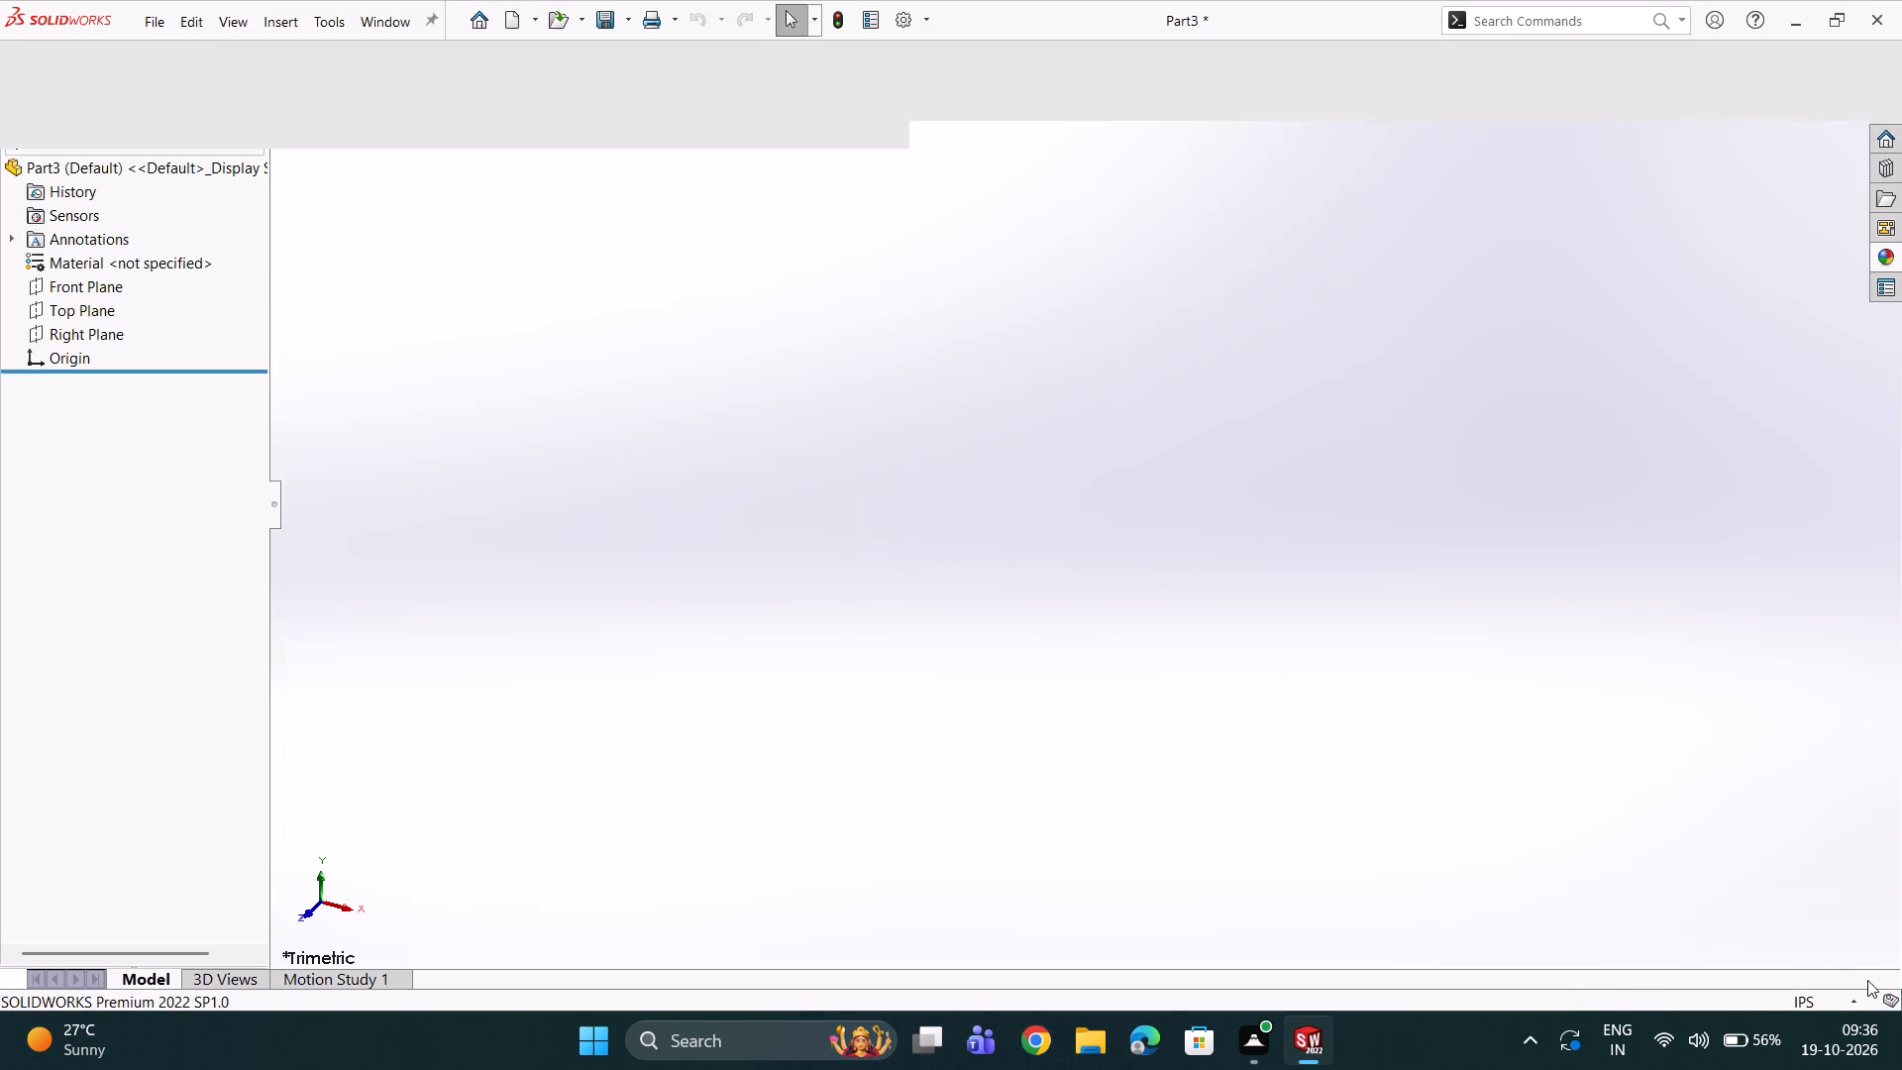
{"action": "left_click", "coordinate": [1776, 1002]}
{"action": "left_click", "coordinate": [1750, 908]}
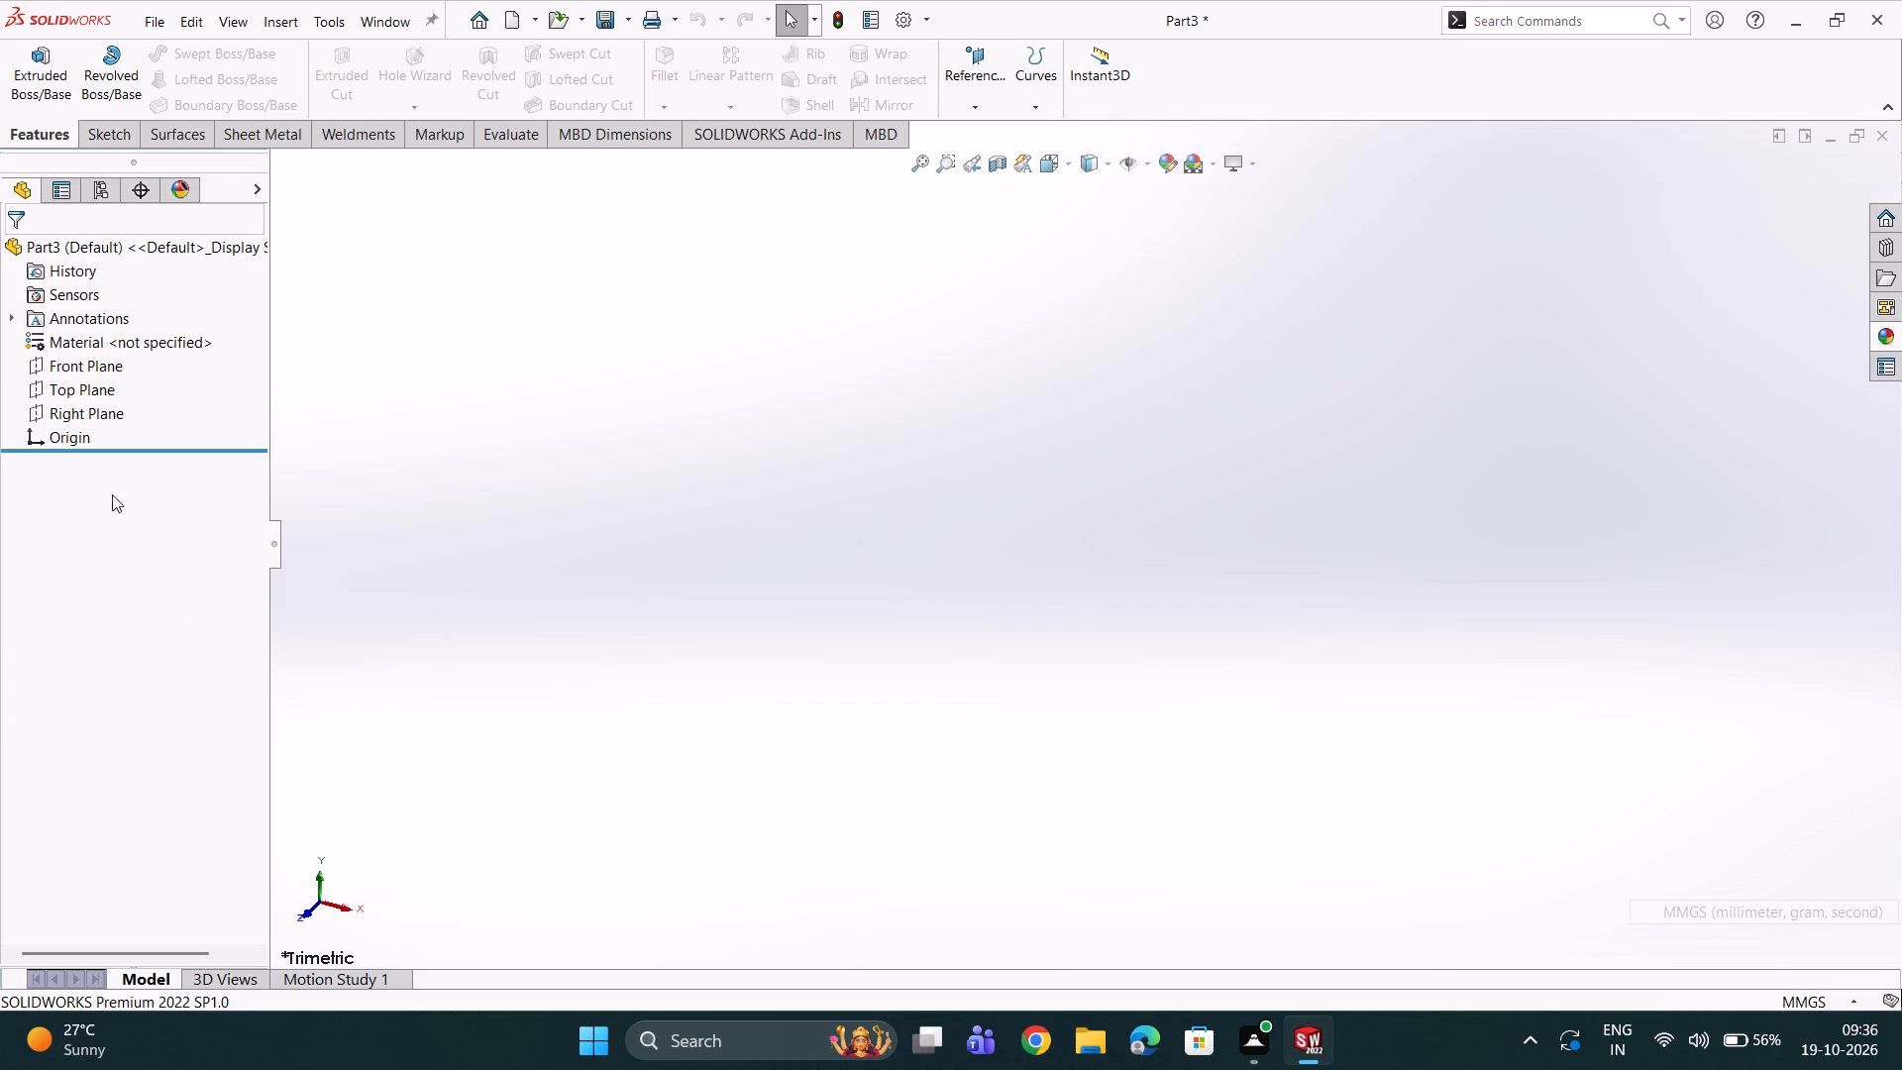
On the Front Plane, sketch a horizontal centerpoint straight slot centred on the origin, about 124 mm between arc centres and 50 mm wide.
{"action": "left_click", "coordinate": [88, 362]}
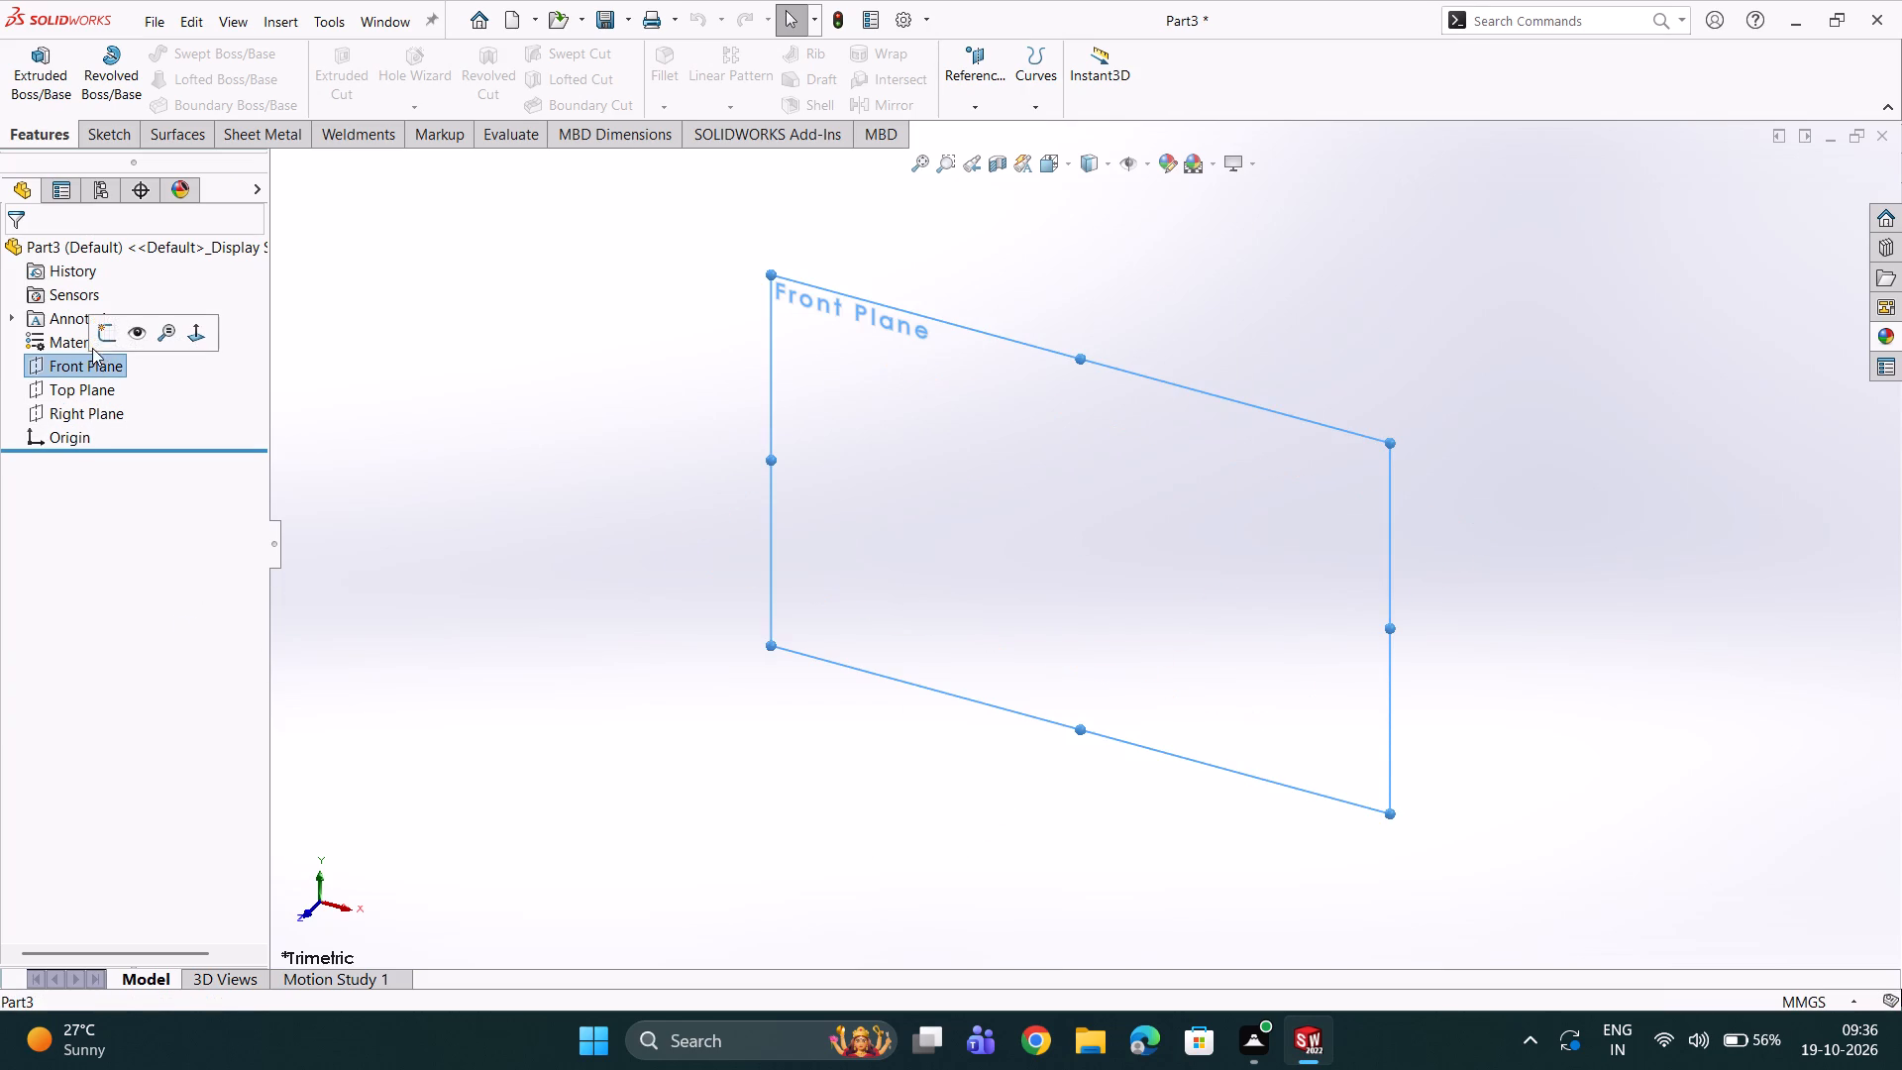
{"action": "left_click", "coordinate": [103, 335]}
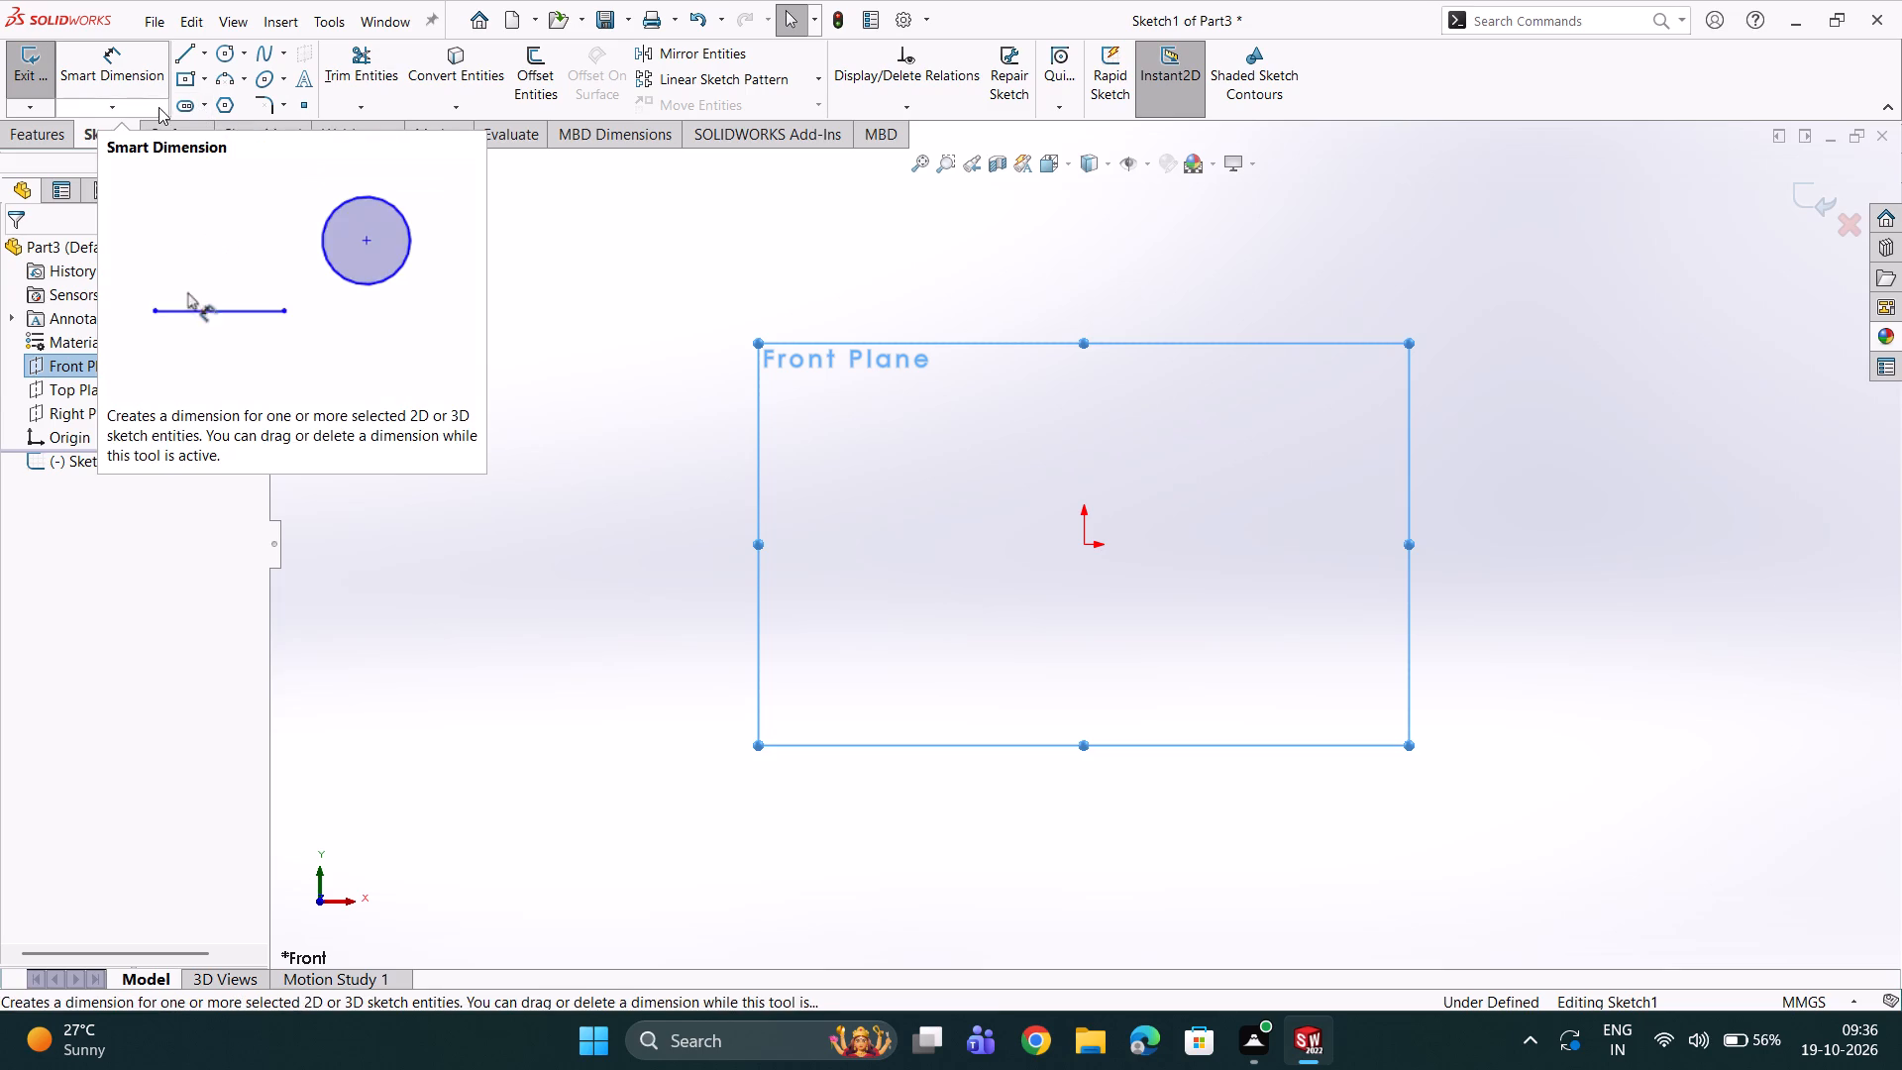
{"action": "left_click", "coordinate": [180, 106]}
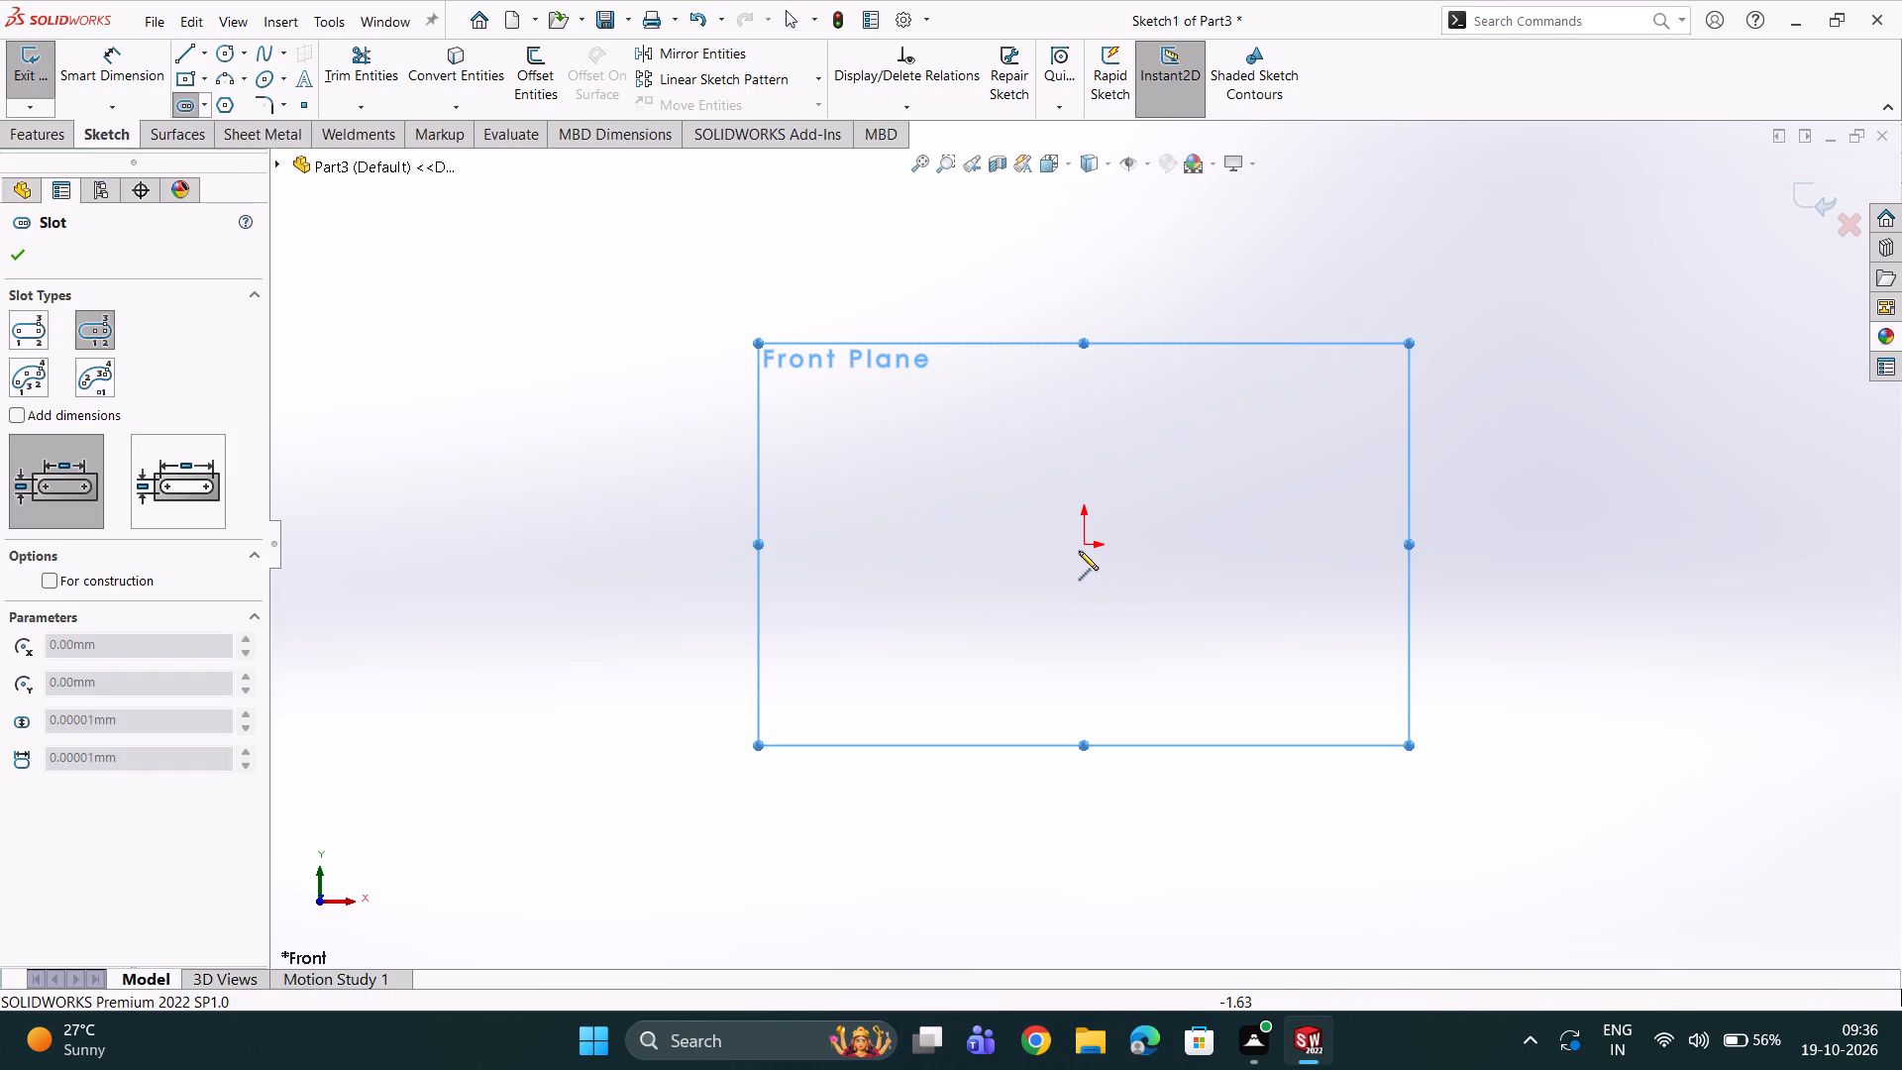
{"action": "left_click", "coordinate": [1083, 548]}
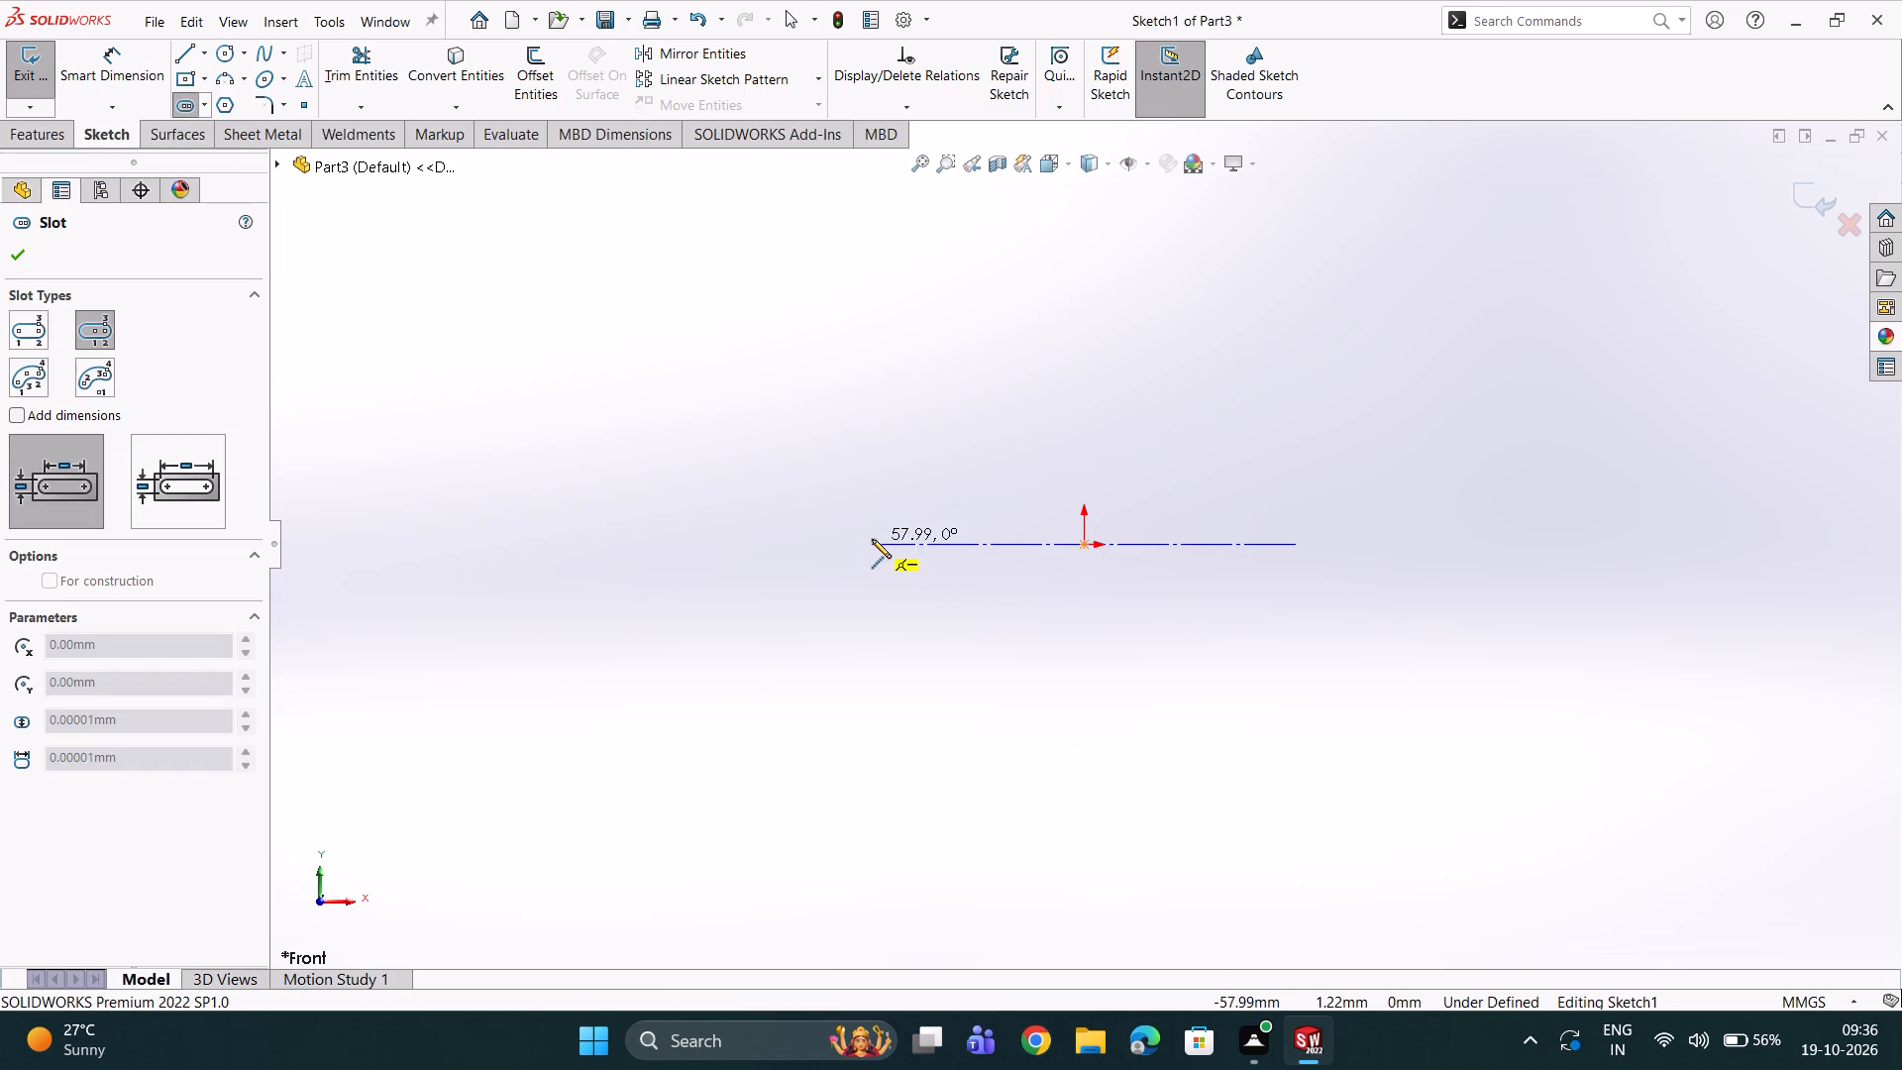
{"action": "left_click", "coordinate": [857, 544]}
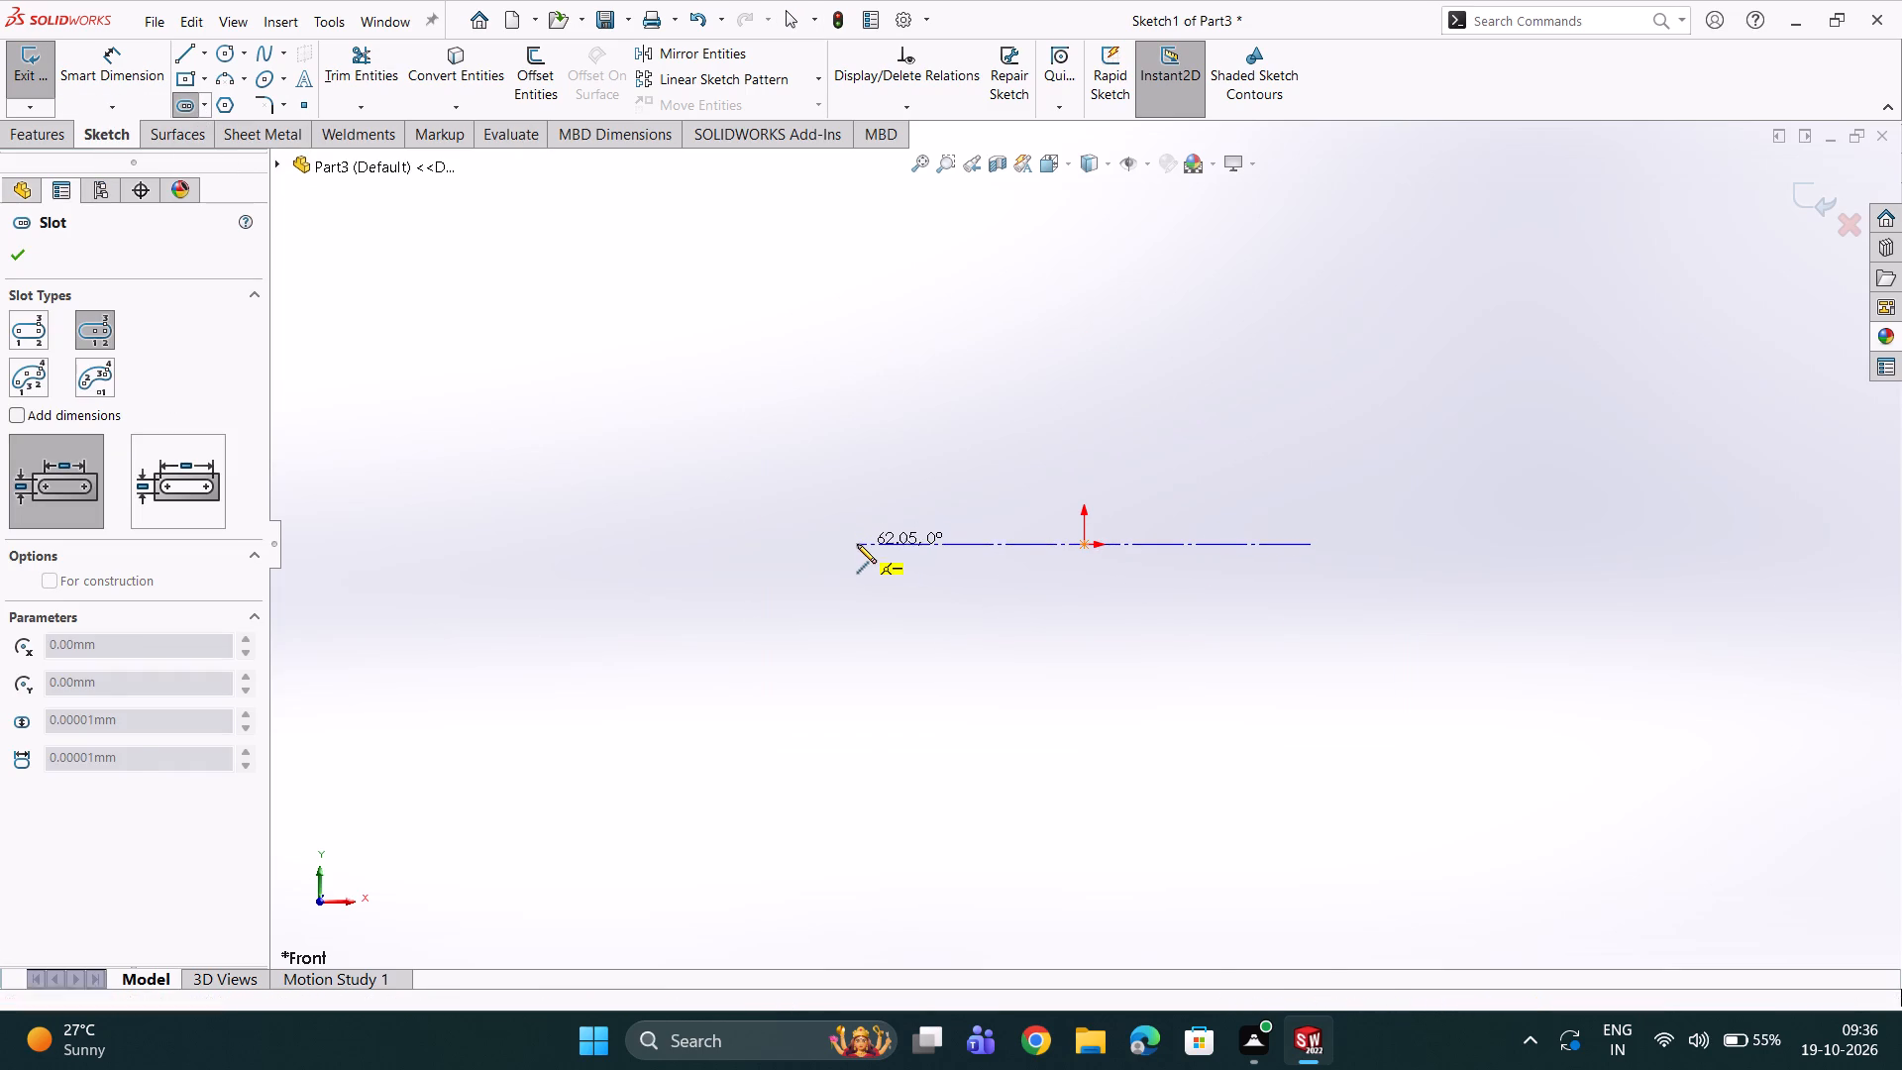
{"action": "left_click", "coordinate": [823, 635]}
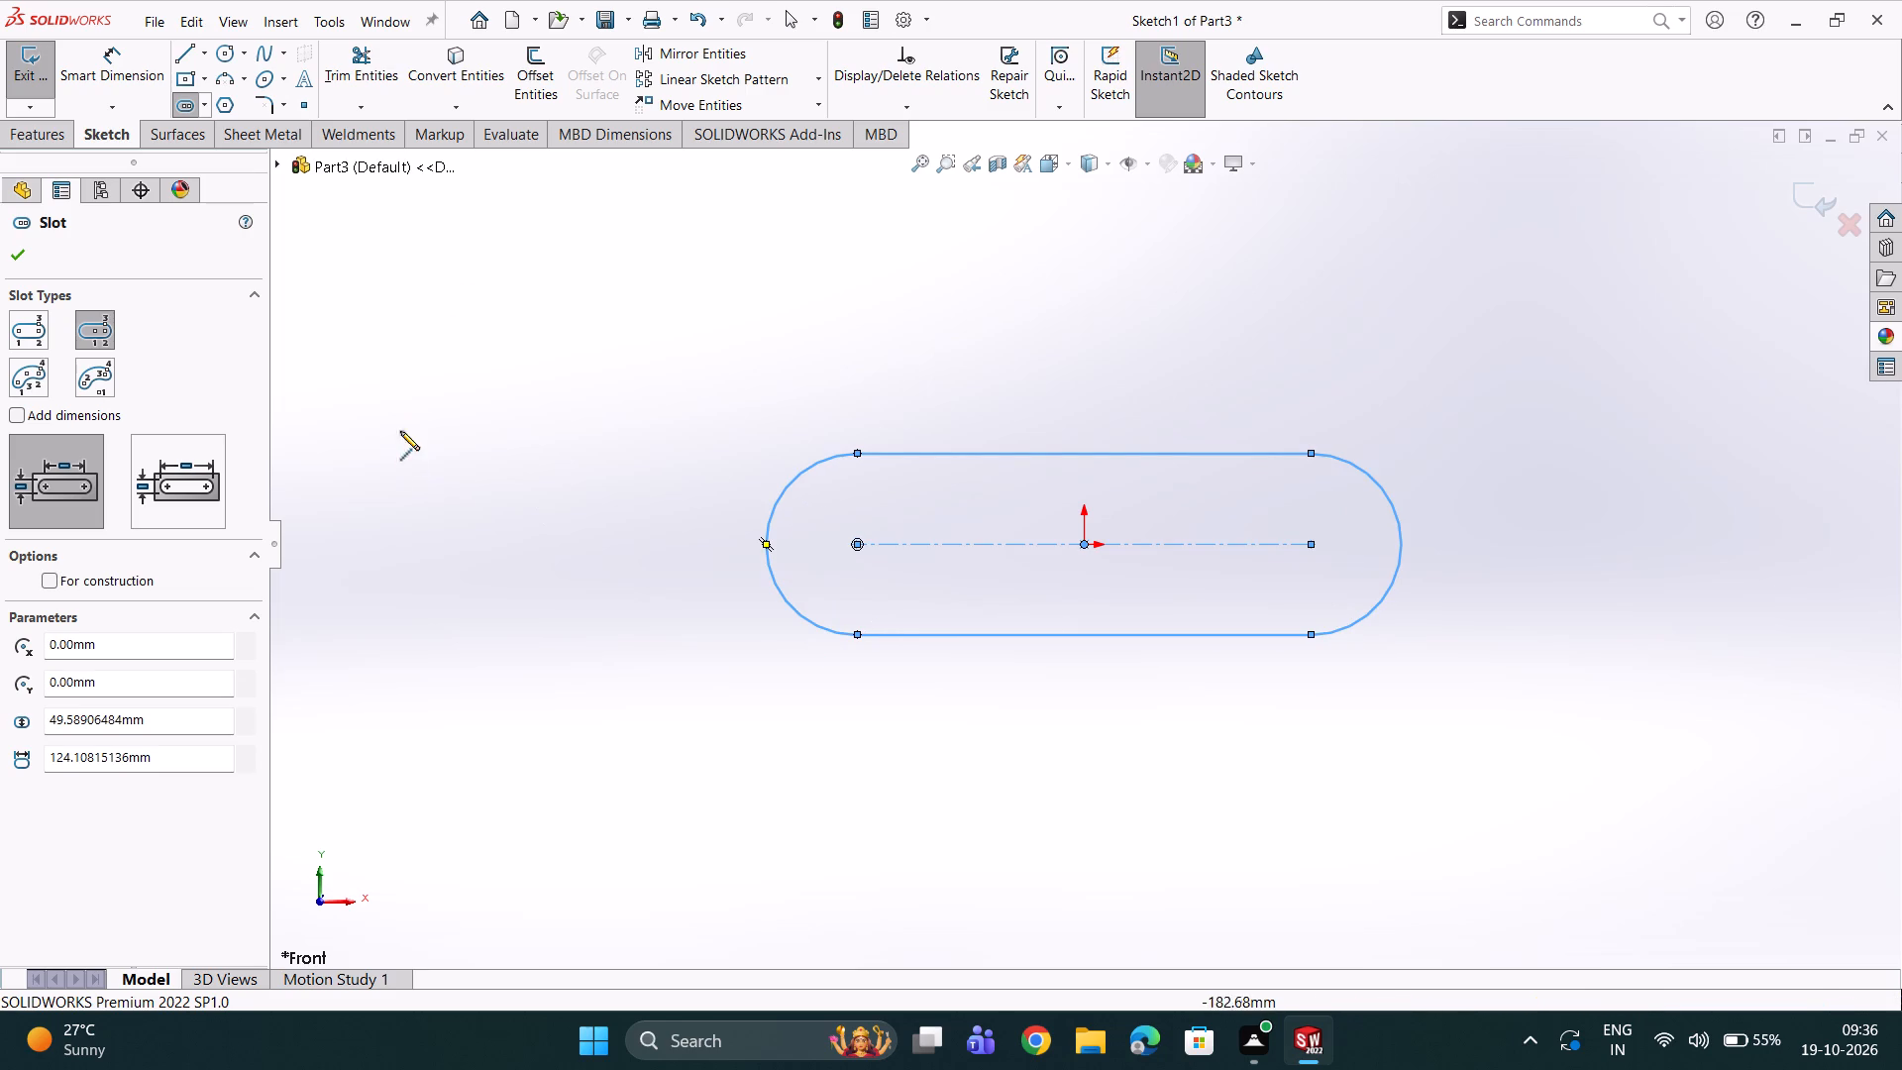
Sketch a circle centred on each of the slot's two arc centres, radius about 7.3 mm at the left end and 7.6 mm at the right.
{"action": "left_click", "coordinate": [227, 54]}
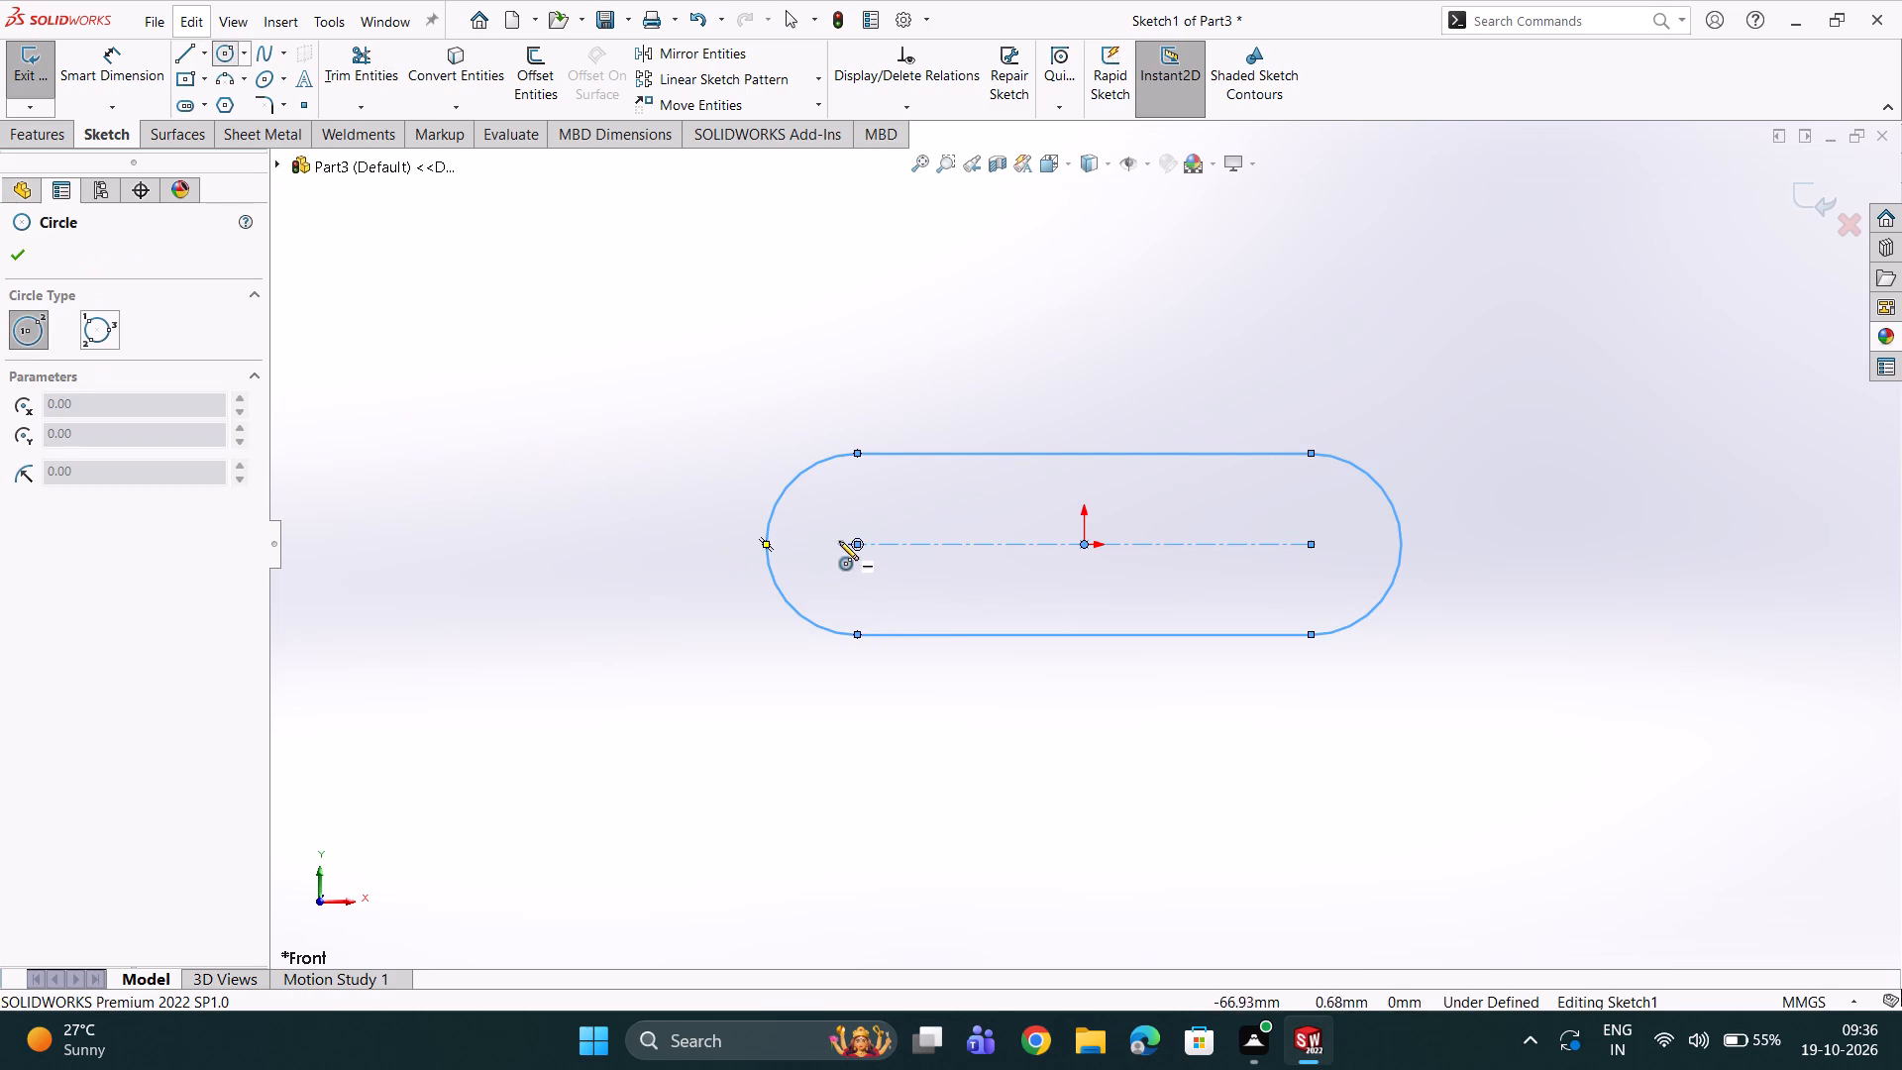
{"action": "left_click", "coordinate": [857, 543]}
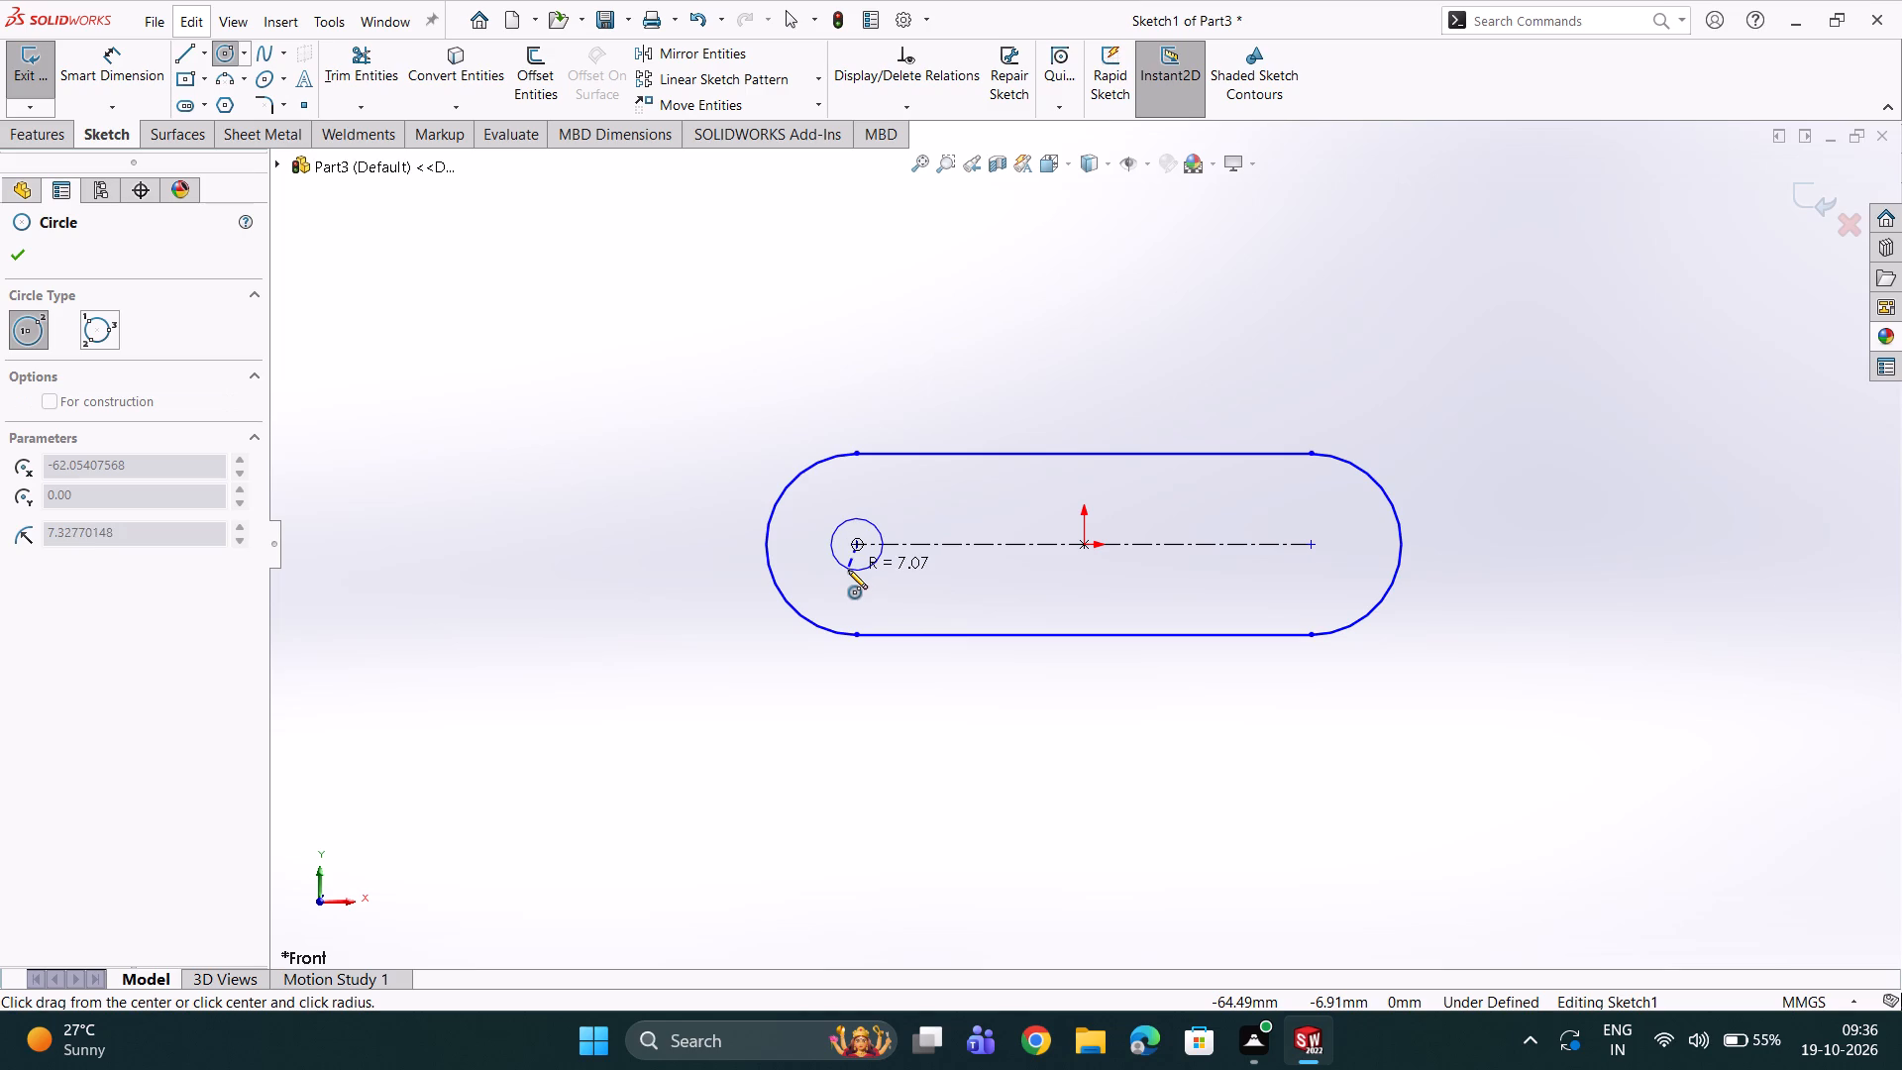
{"action": "left_click", "coordinate": [848, 570]}
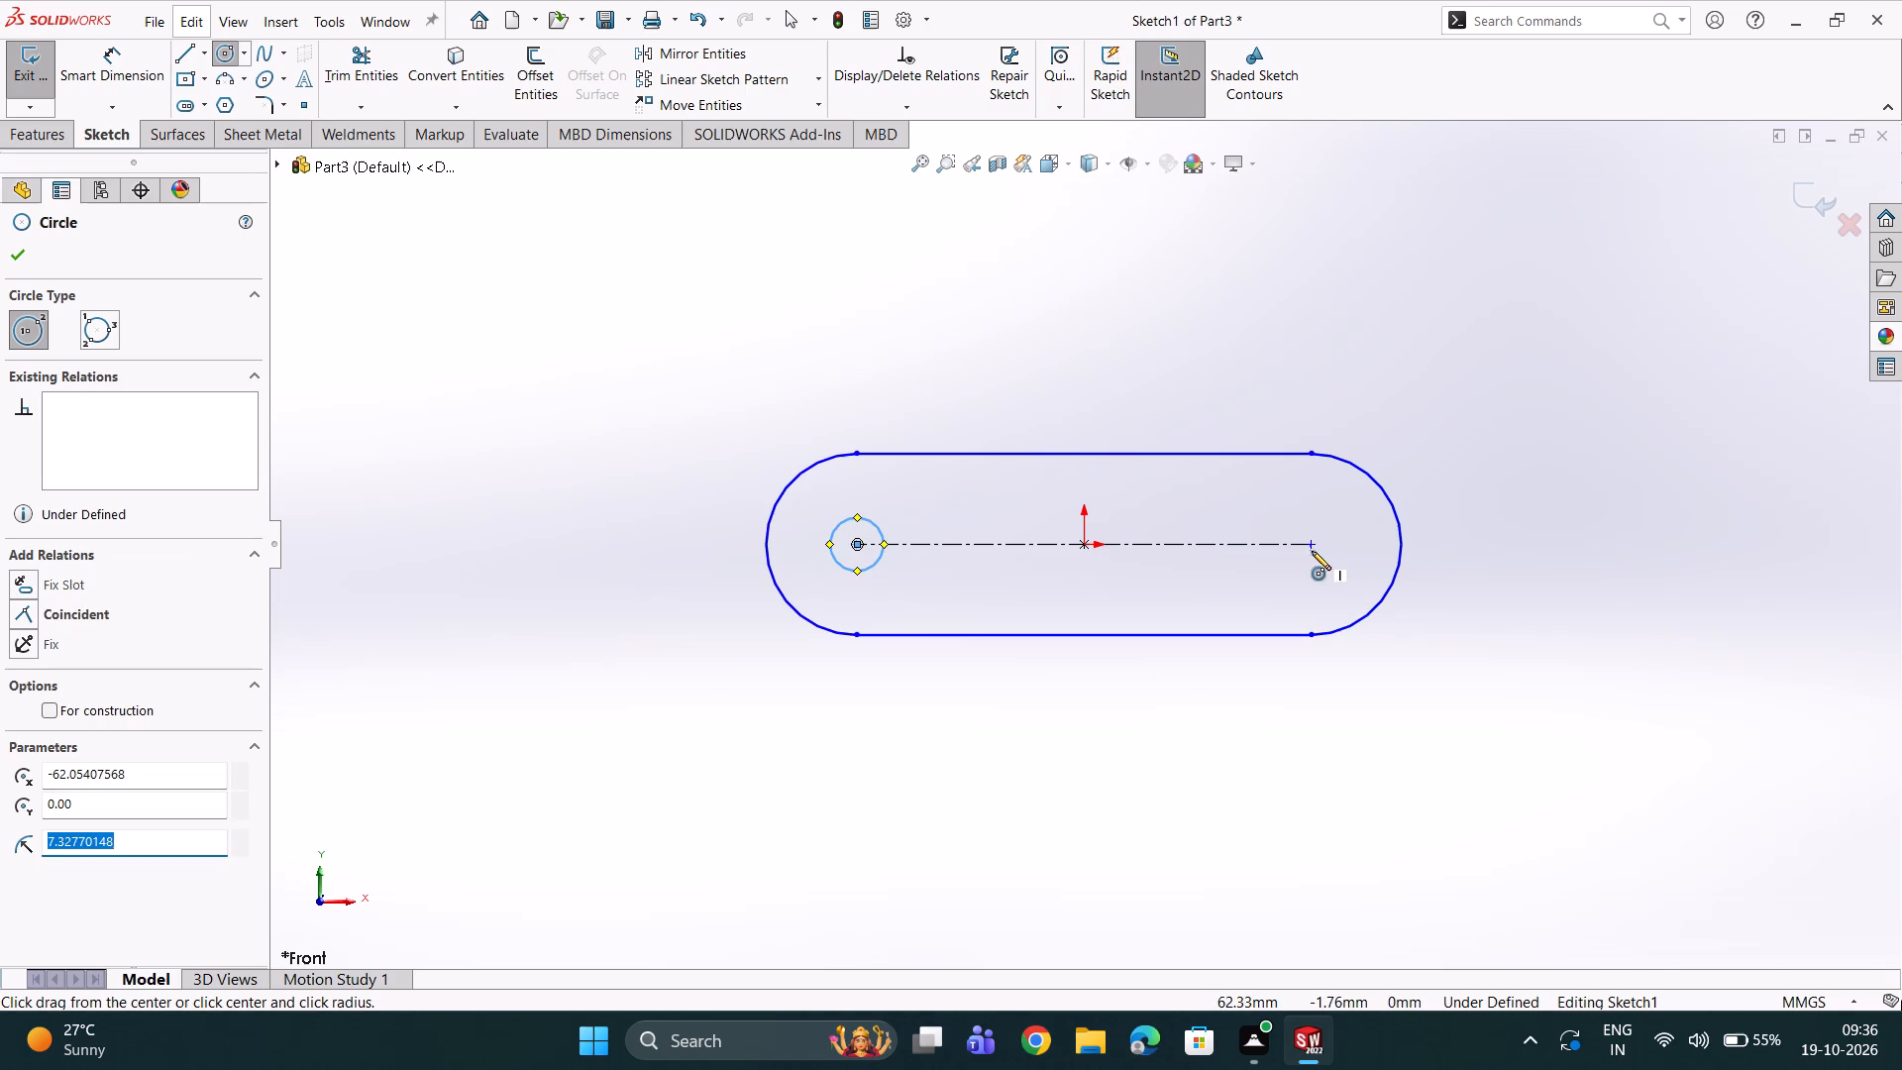
{"action": "left_click", "coordinate": [1315, 545]}
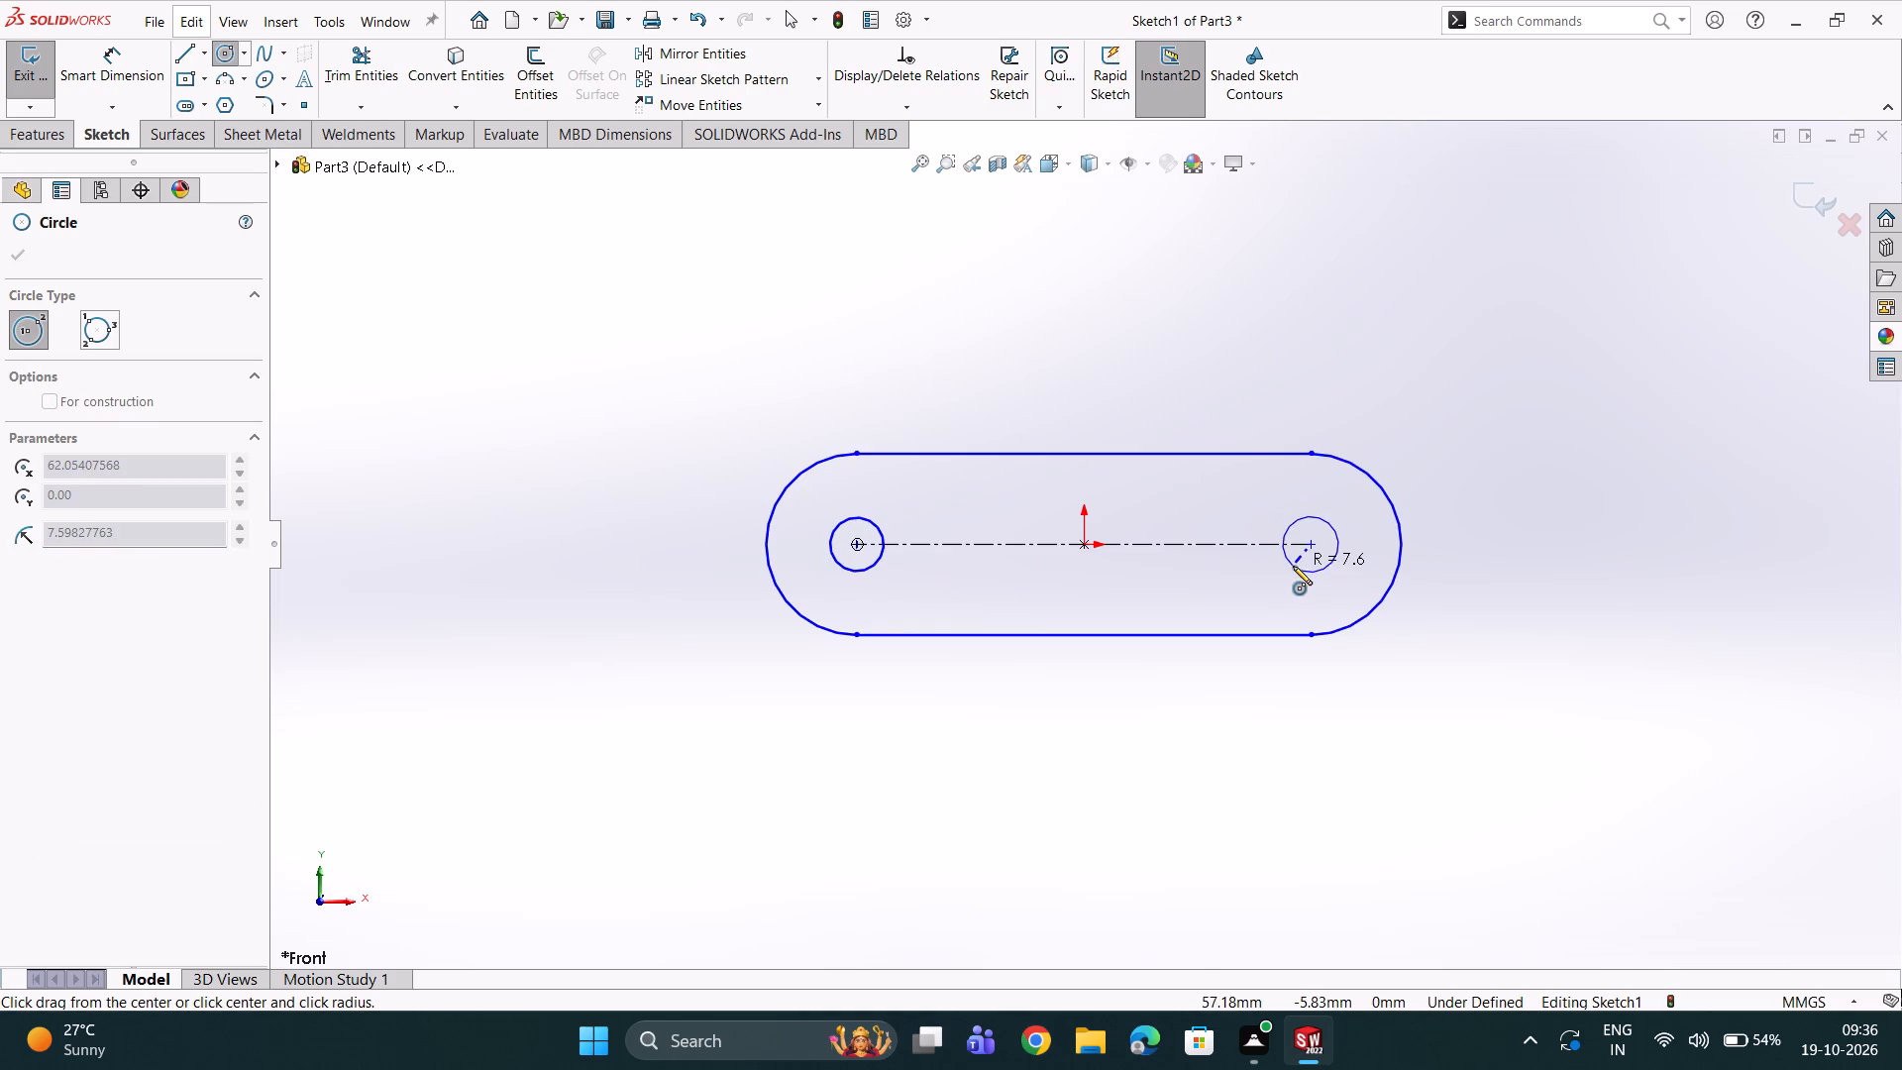
{"action": "left_click", "coordinate": [1293, 566]}
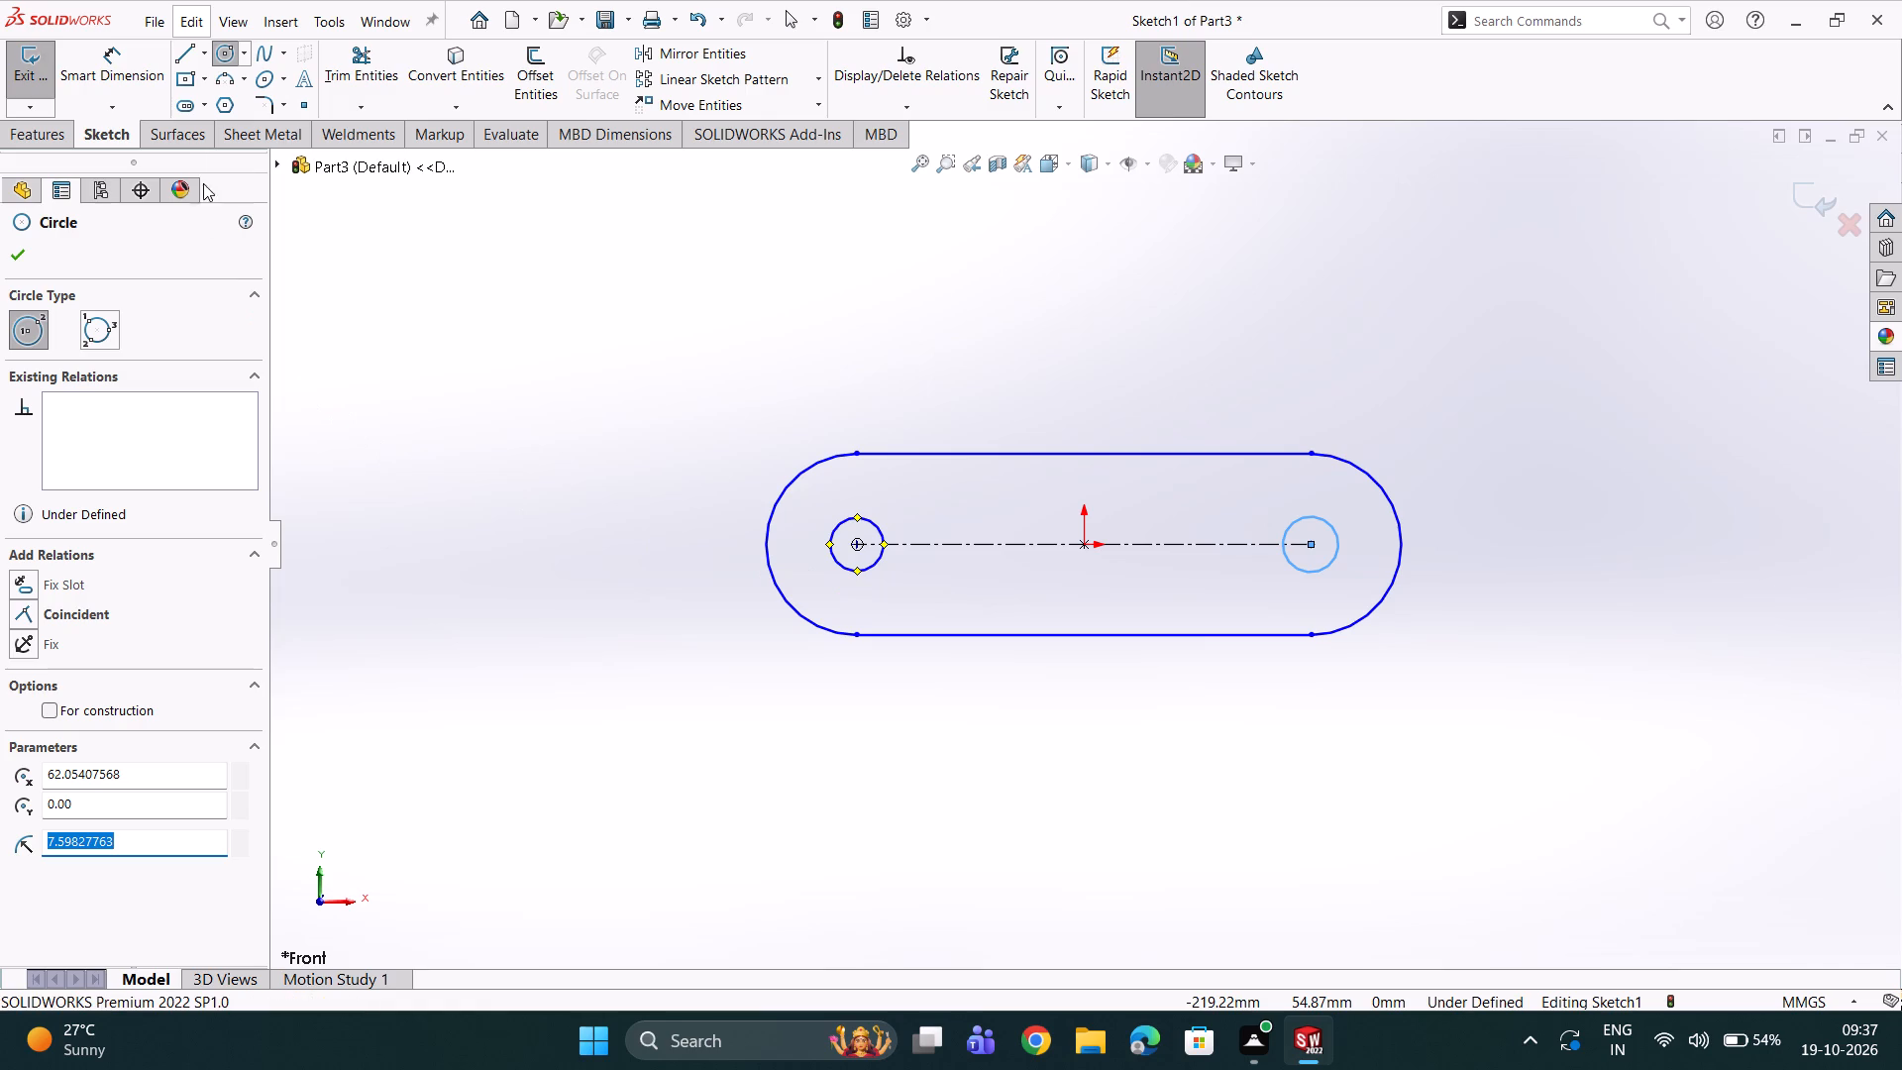
Dimension the horizontal distance between the slot's two arc centres and set it to 55 mm.
{"action": "left_click", "coordinate": [145, 90]}
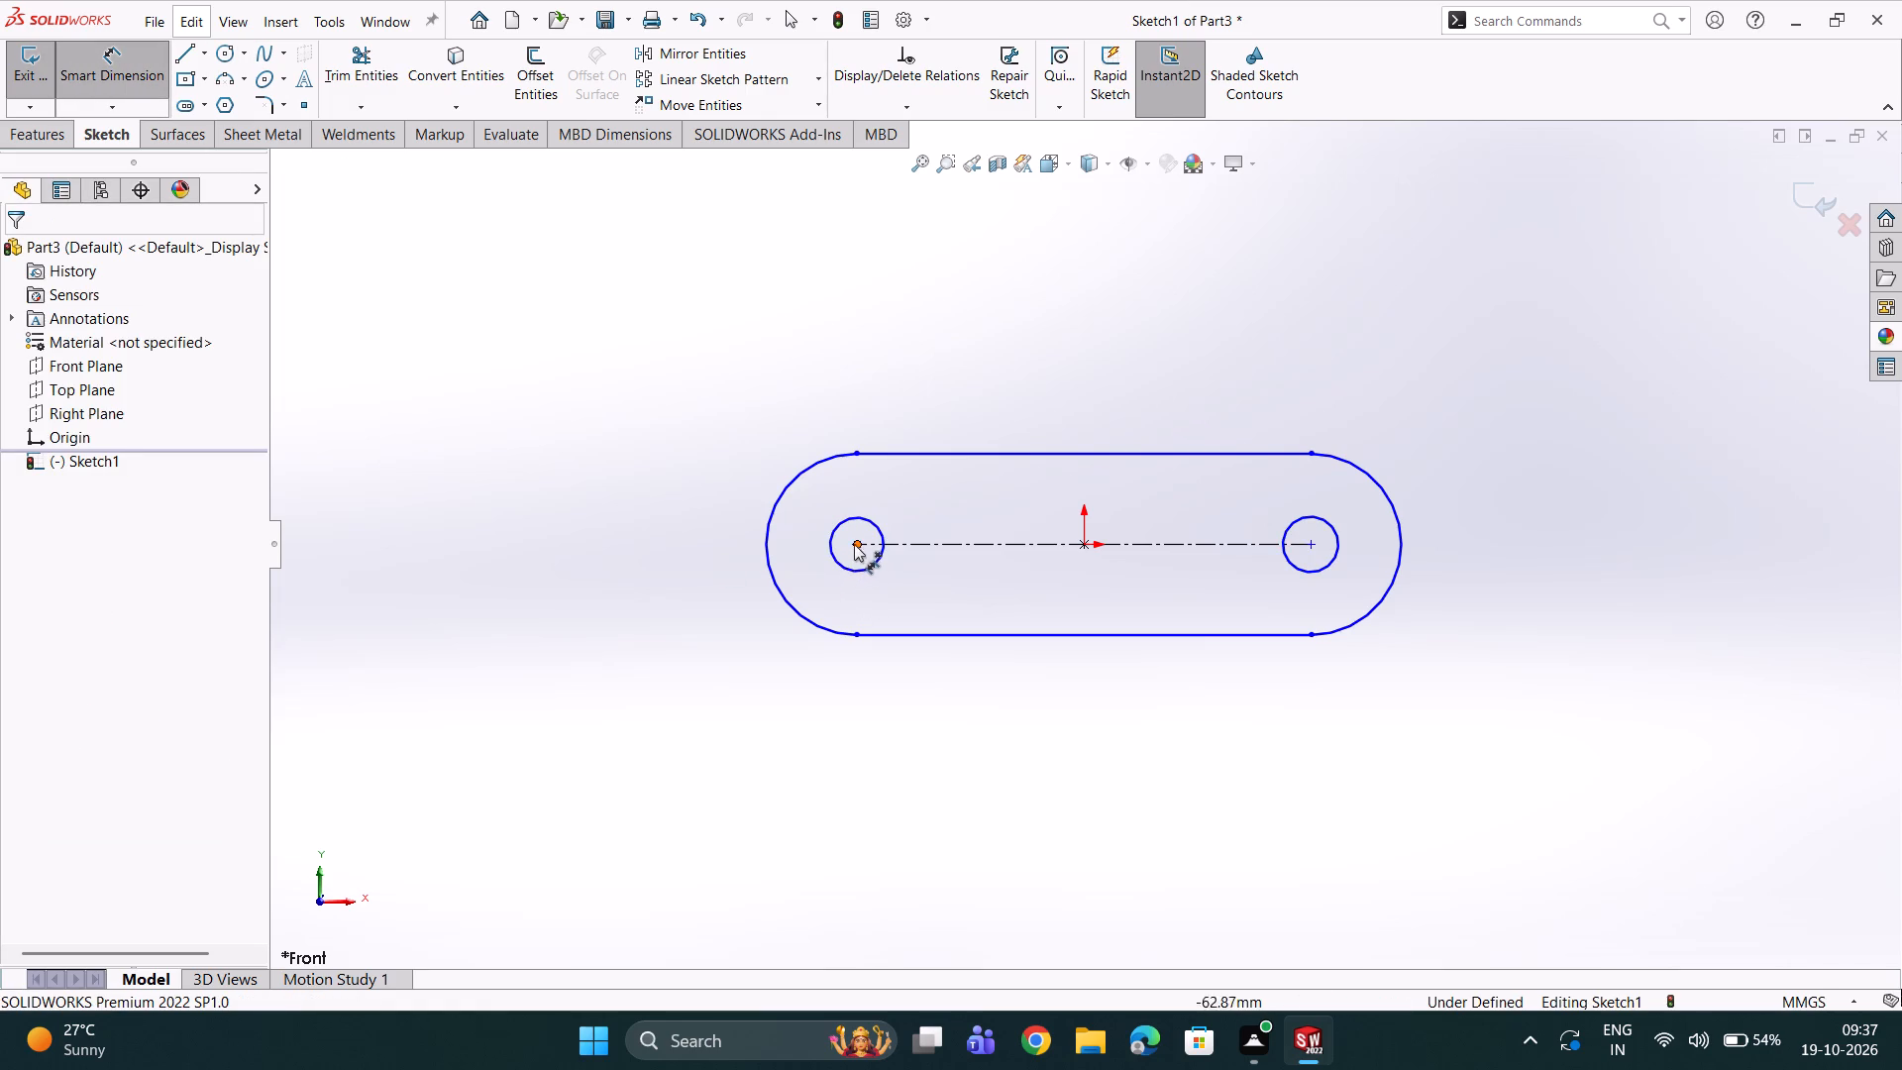
{"action": "left_click", "coordinate": [855, 543]}
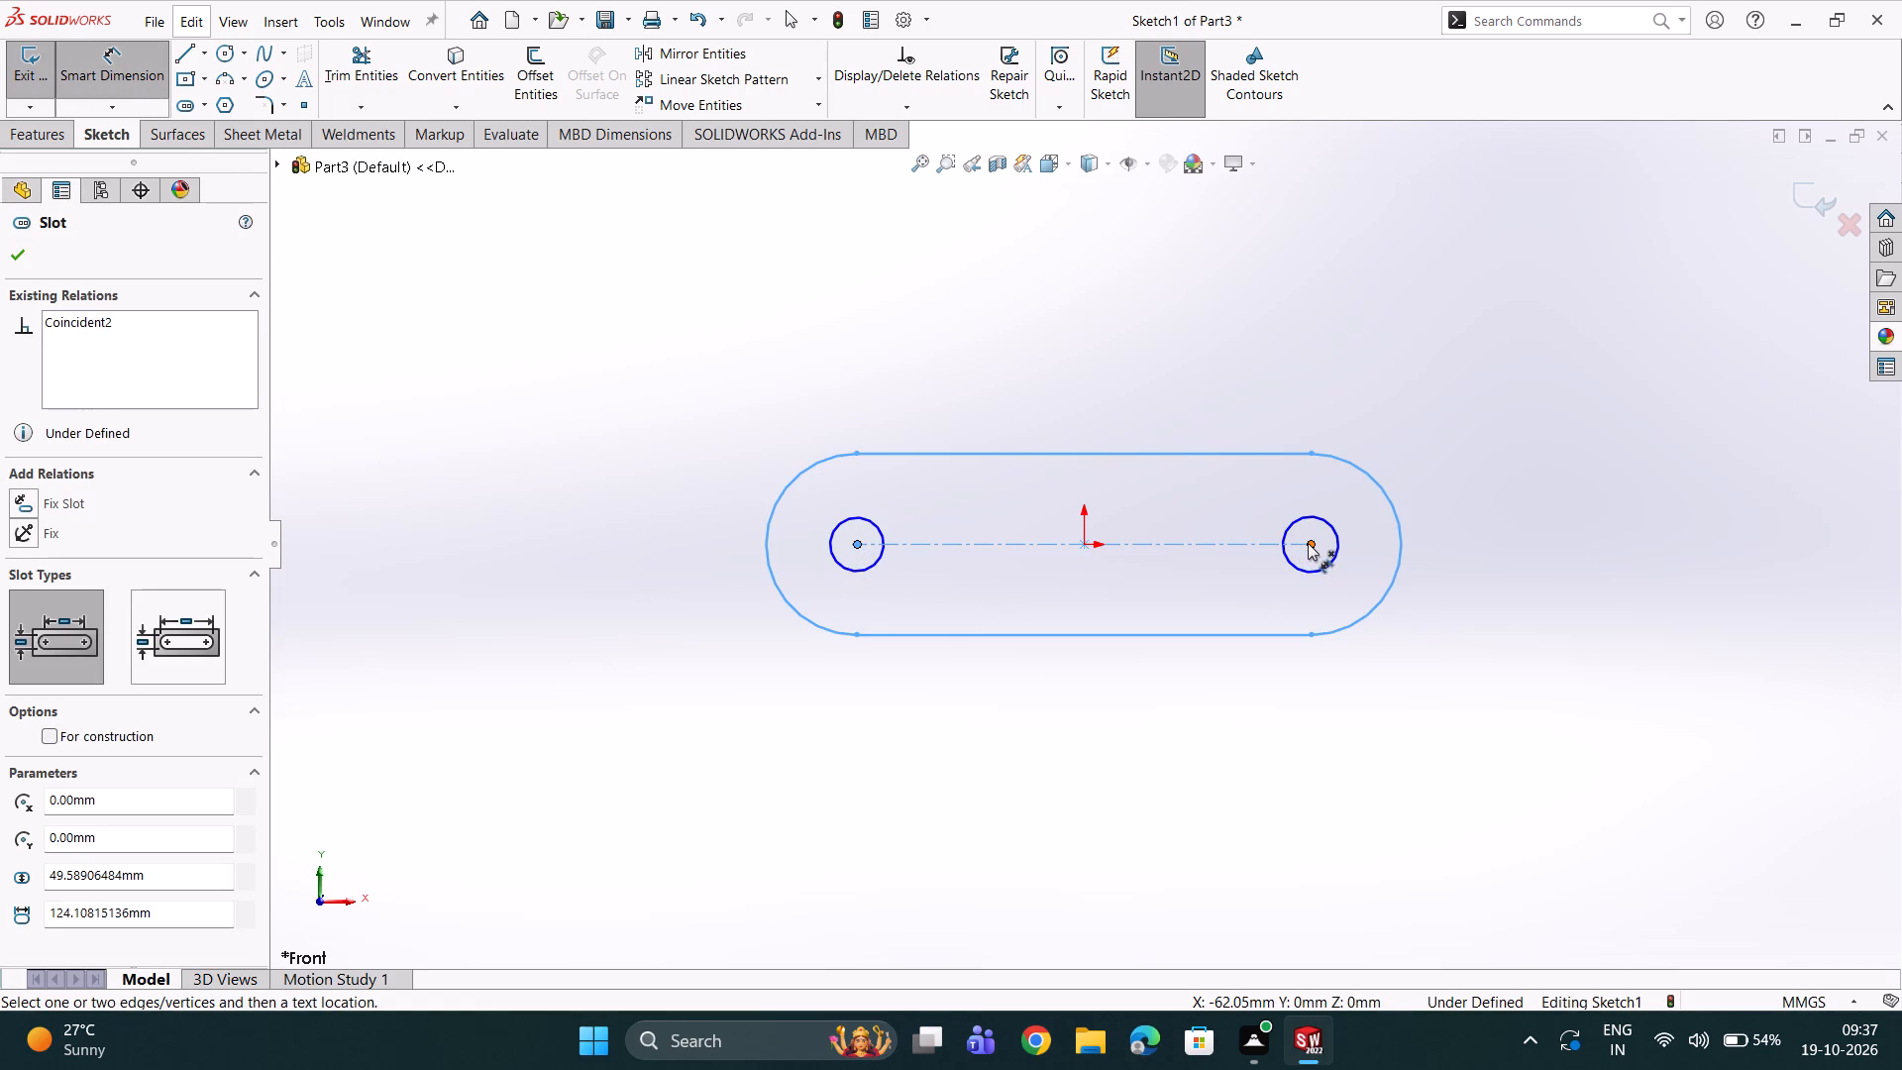
{"action": "left_click", "coordinate": [1308, 543]}
{"action": "left_click", "coordinate": [1176, 419]}
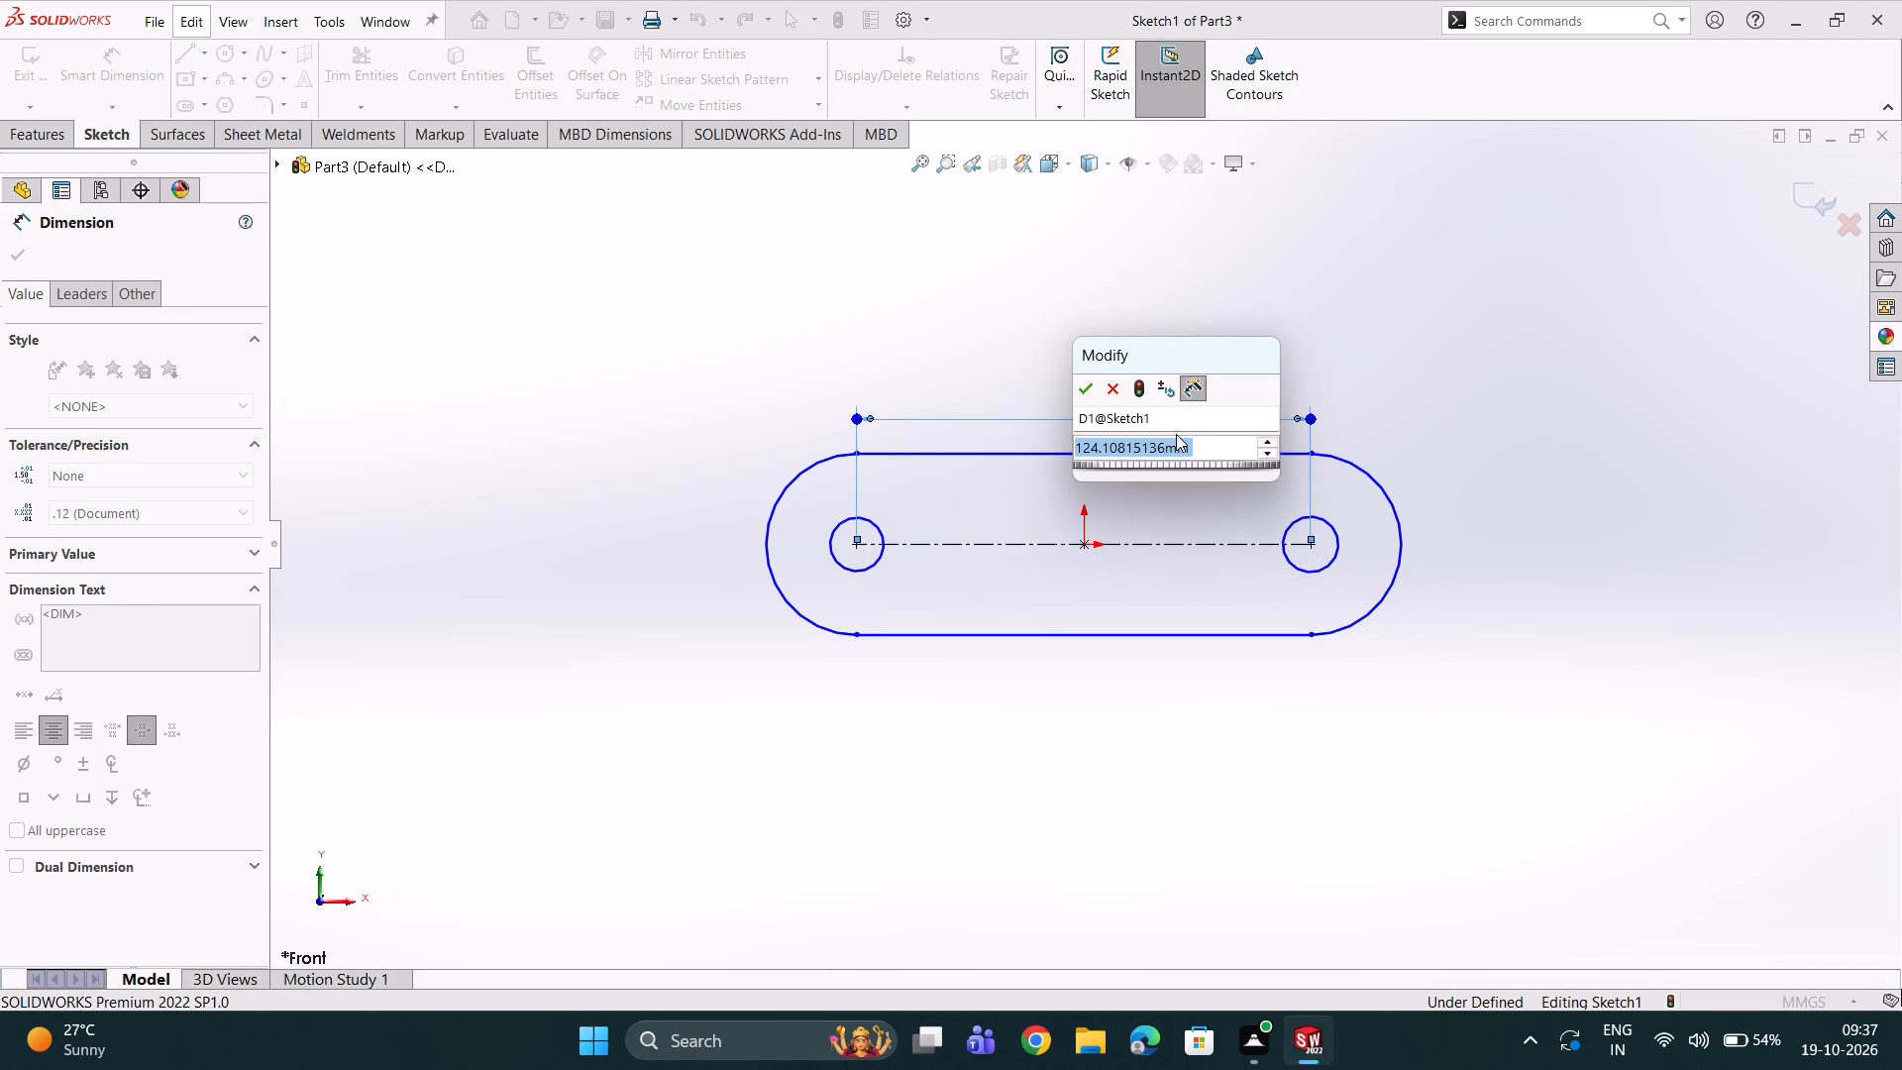
{"action": "type", "text": "55"}
{"action": "key", "text": "Return"}
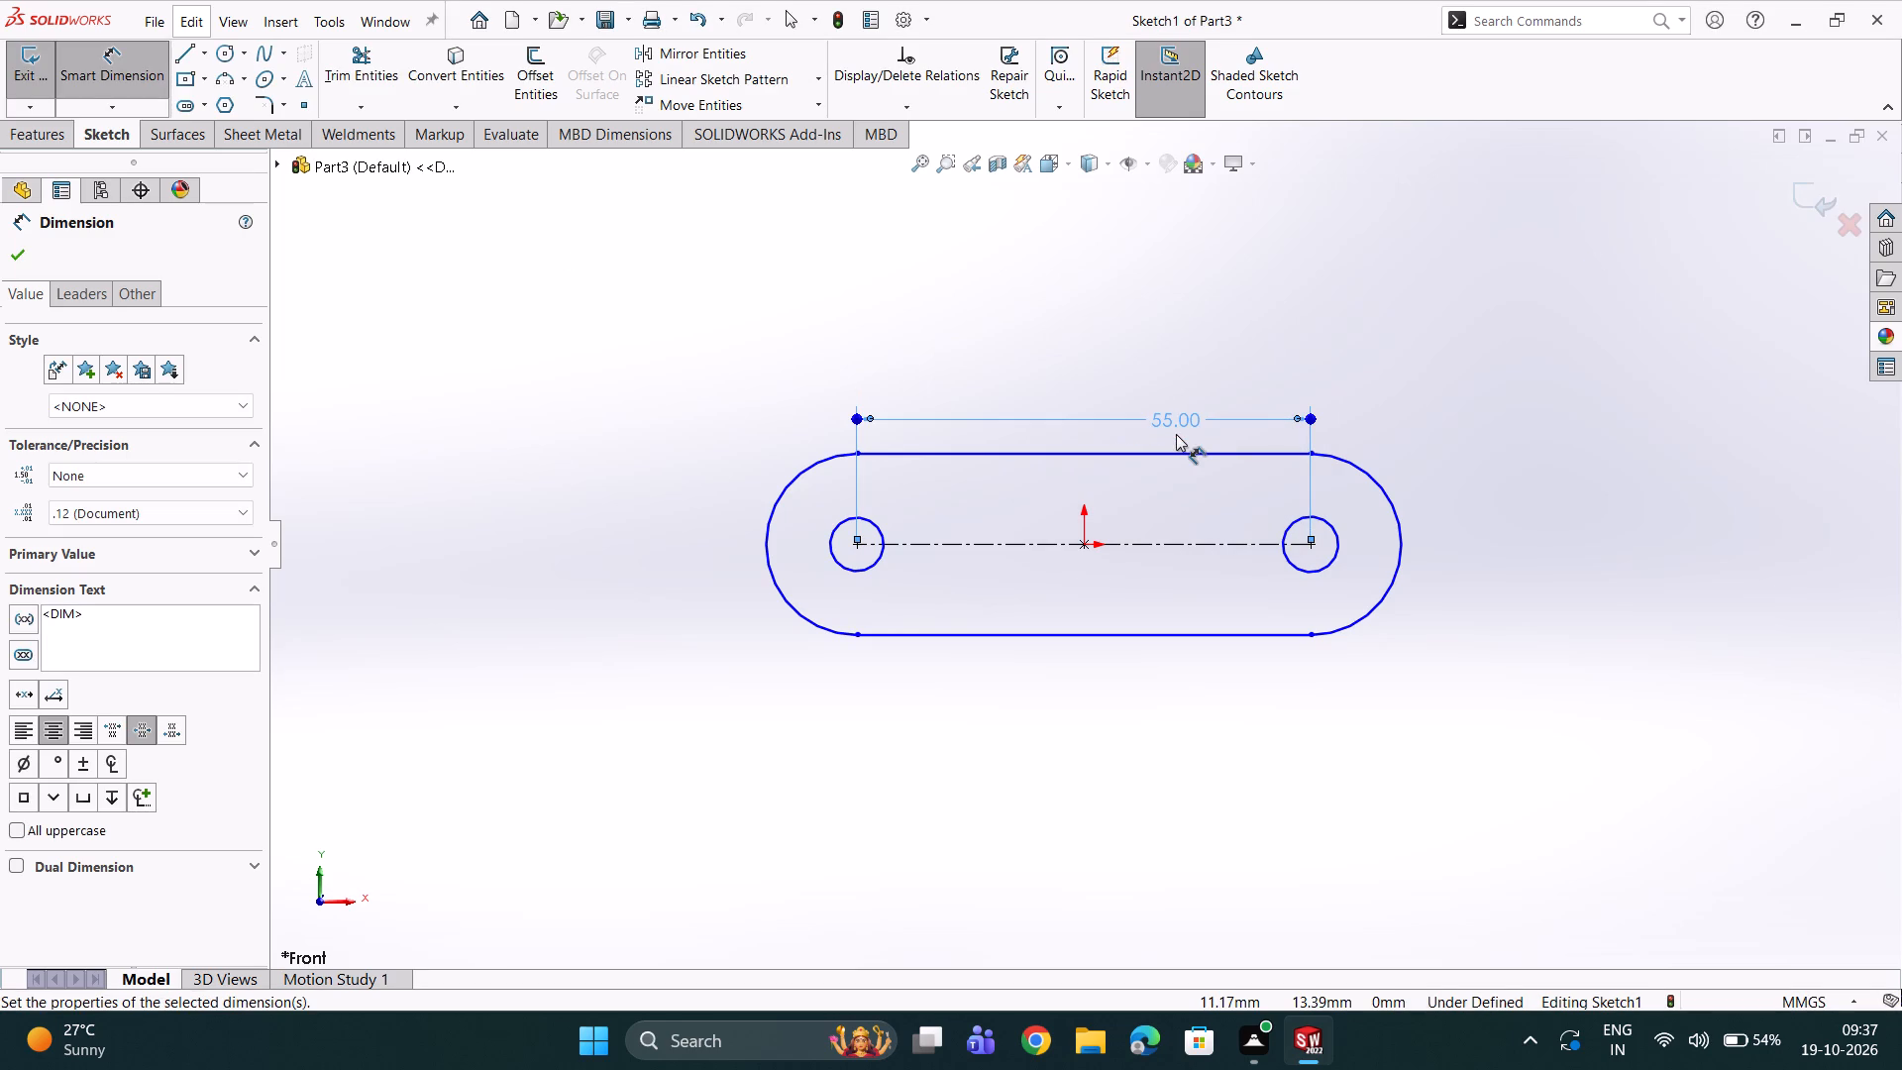
{"action": "left_click", "coordinate": [1000, 454]}
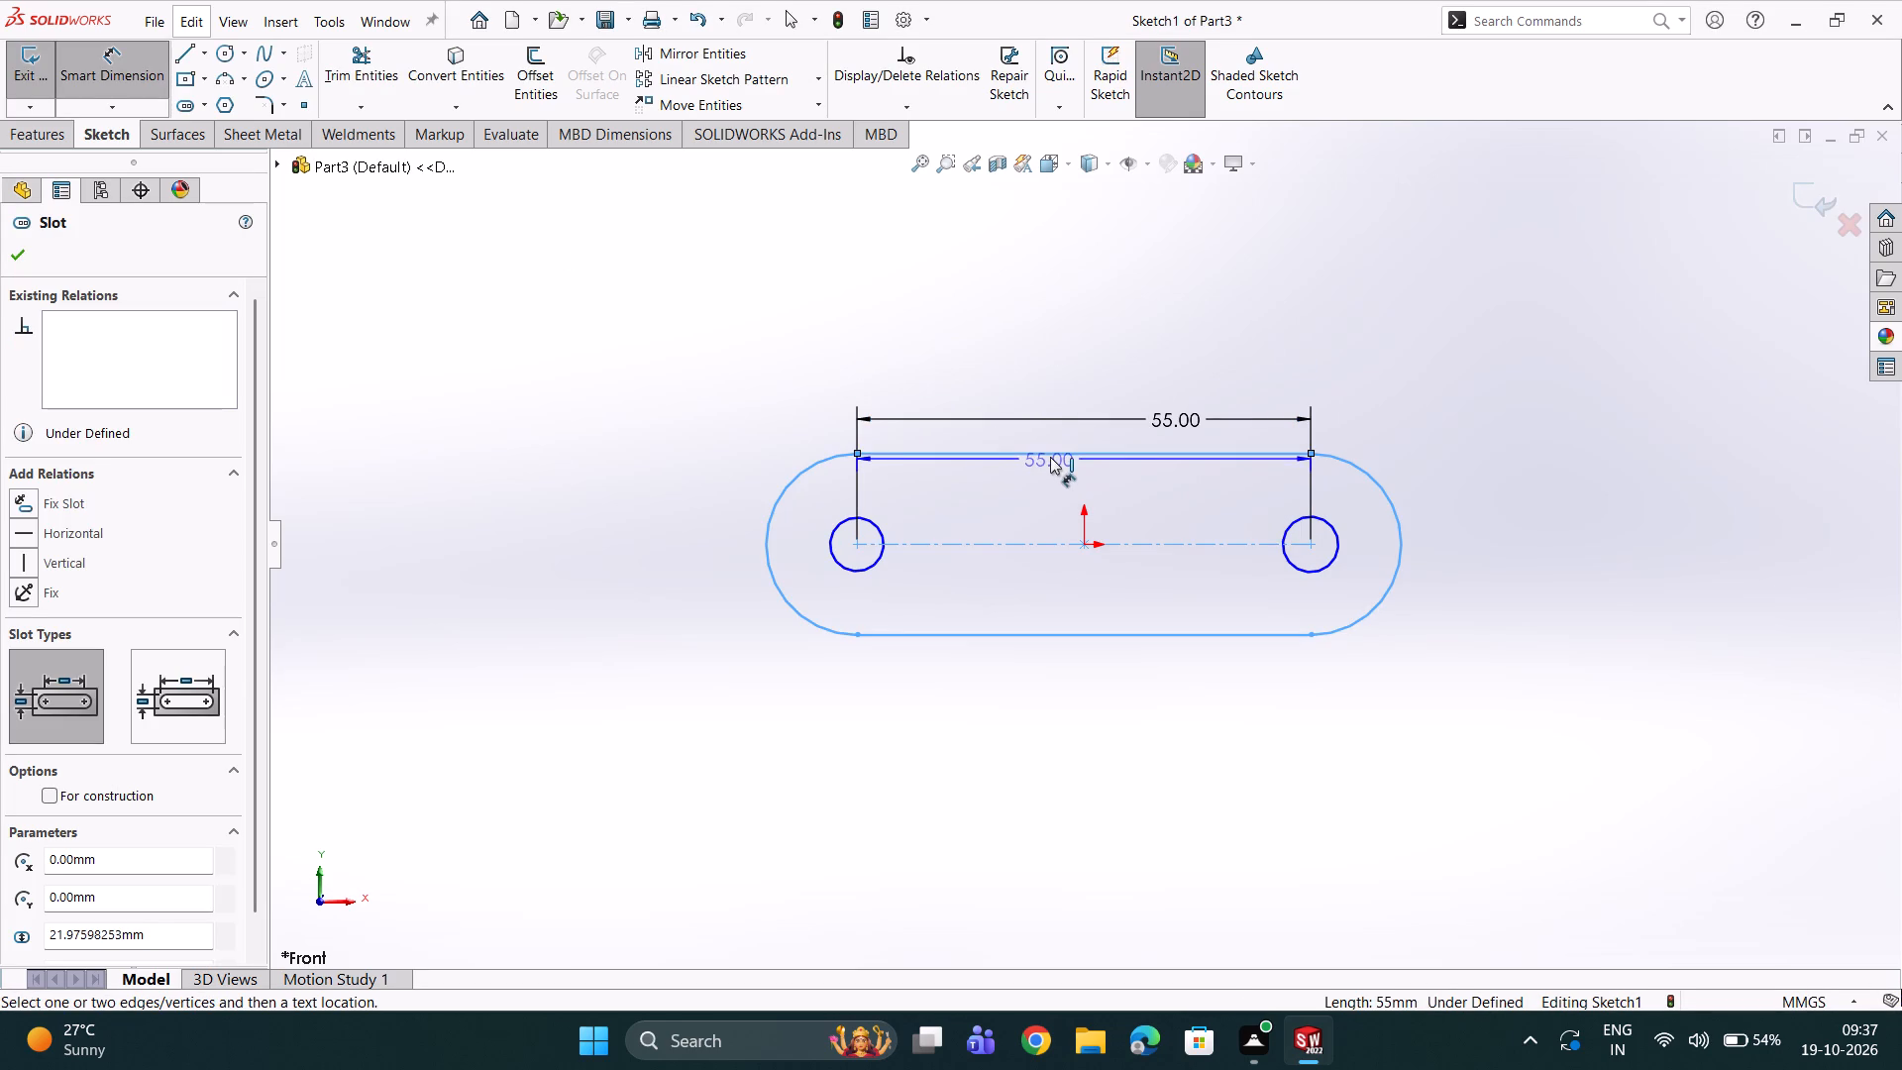
{"action": "key", "text": "Escape"}
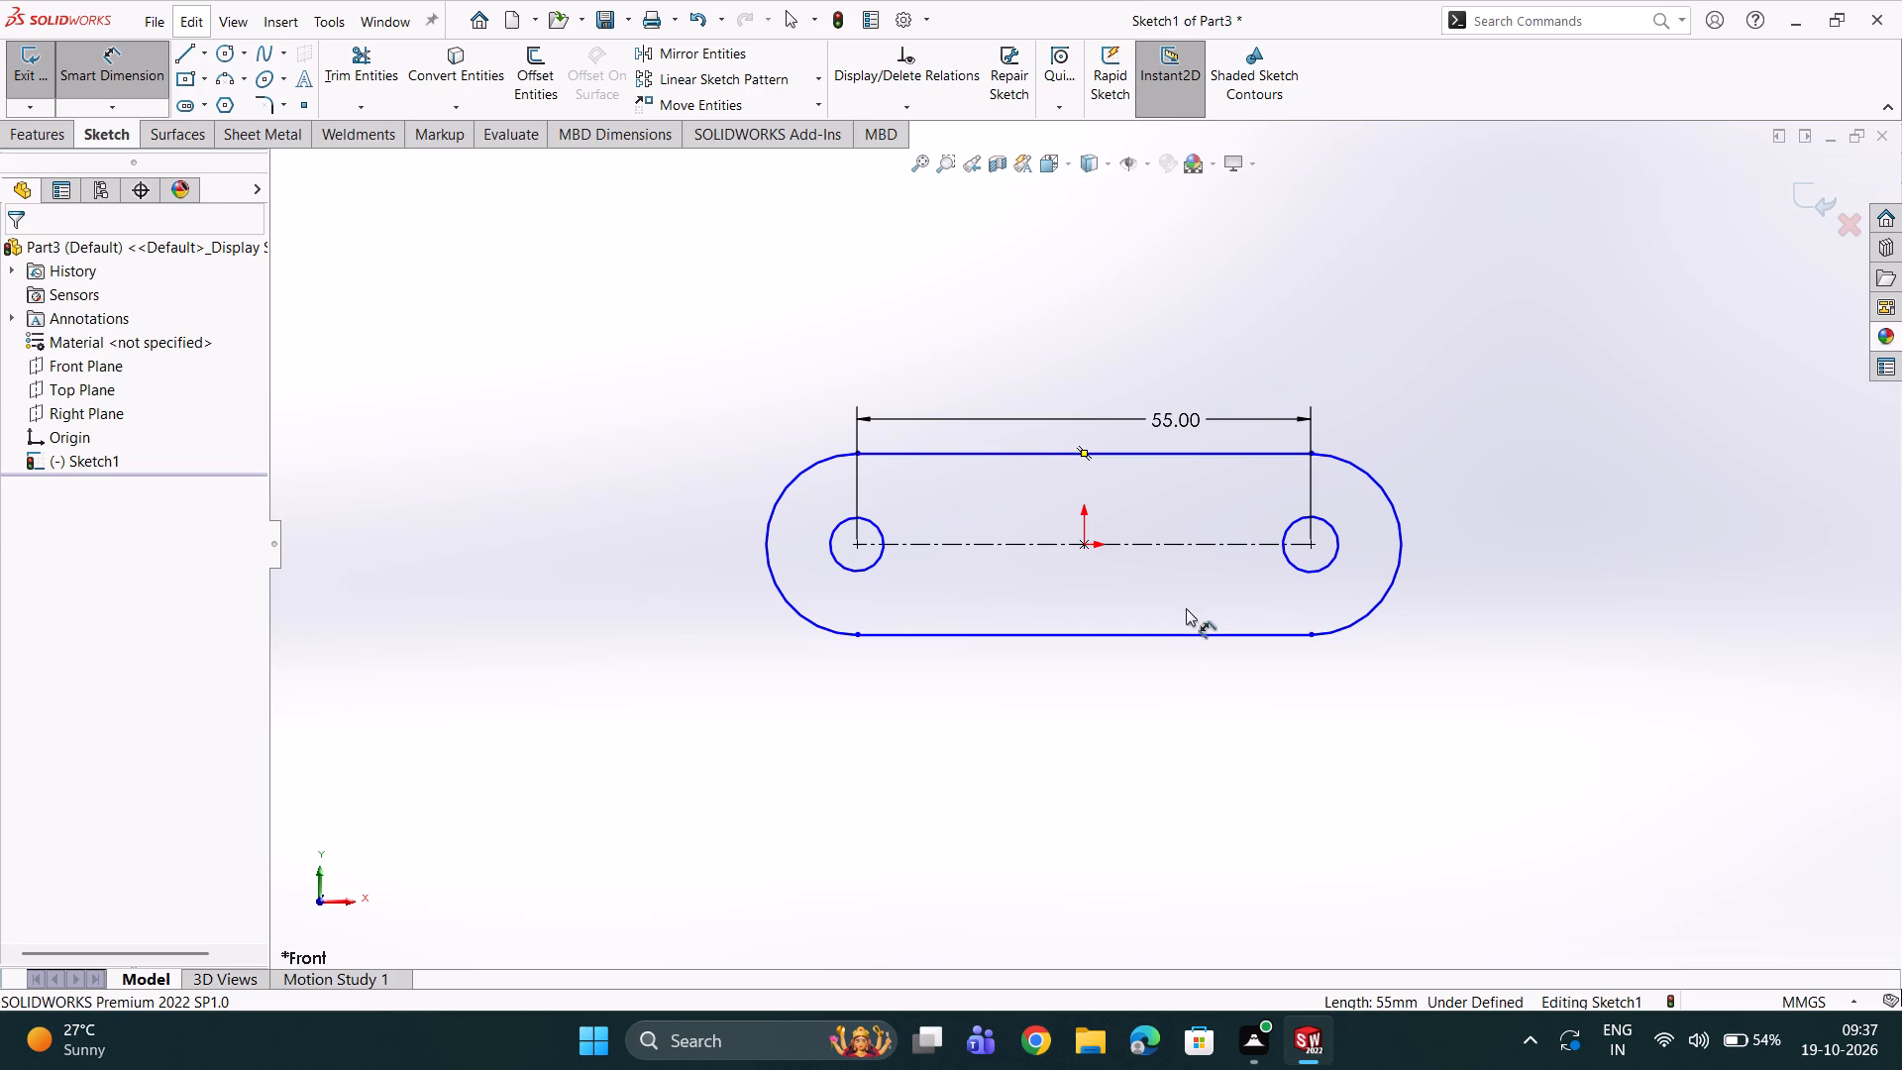
Dimension the radius of the slot's left end arc, then open its value for editing.
{"action": "scroll", "coordinate": [854, 592], "scroll_direction": "down", "scroll_amount": 1}
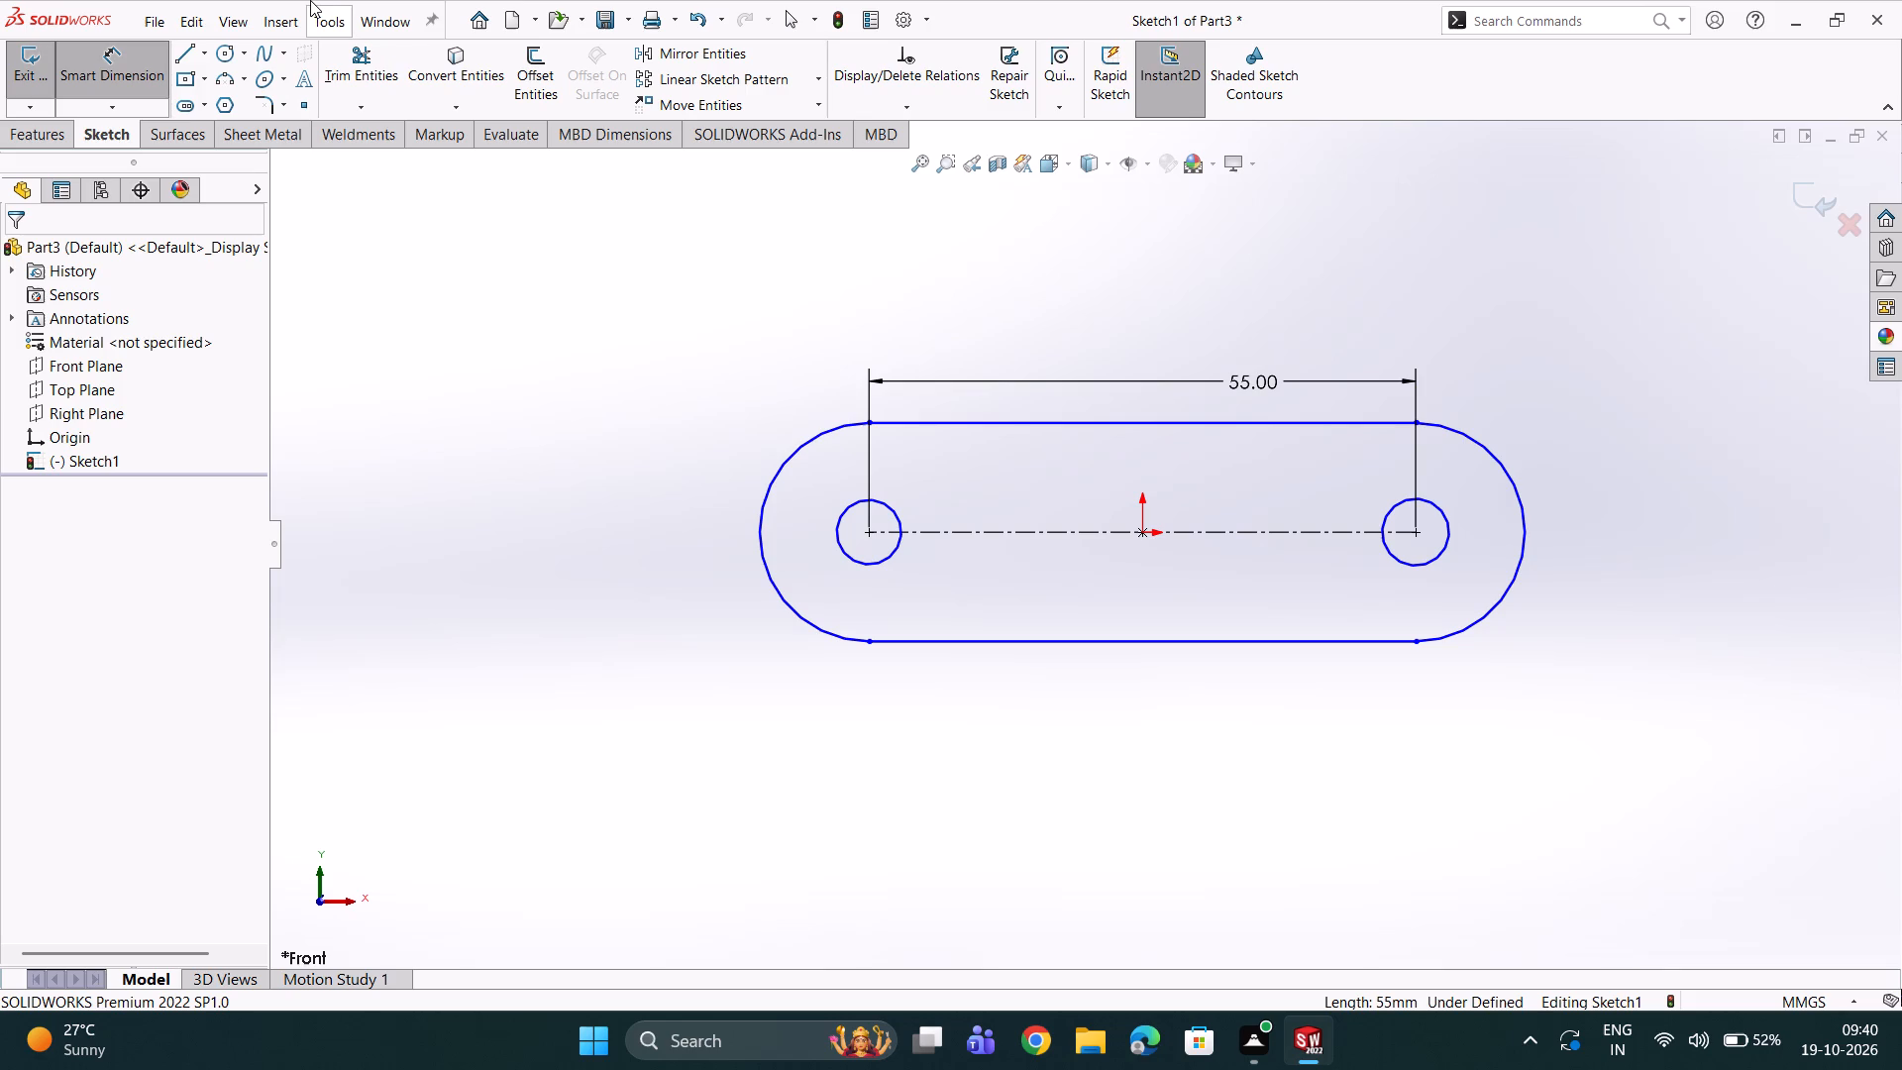
{"action": "scroll", "coordinate": [310, 0], "scroll_direction": "down", "scroll_amount": 1}
{"action": "left_click", "coordinate": [774, 591]}
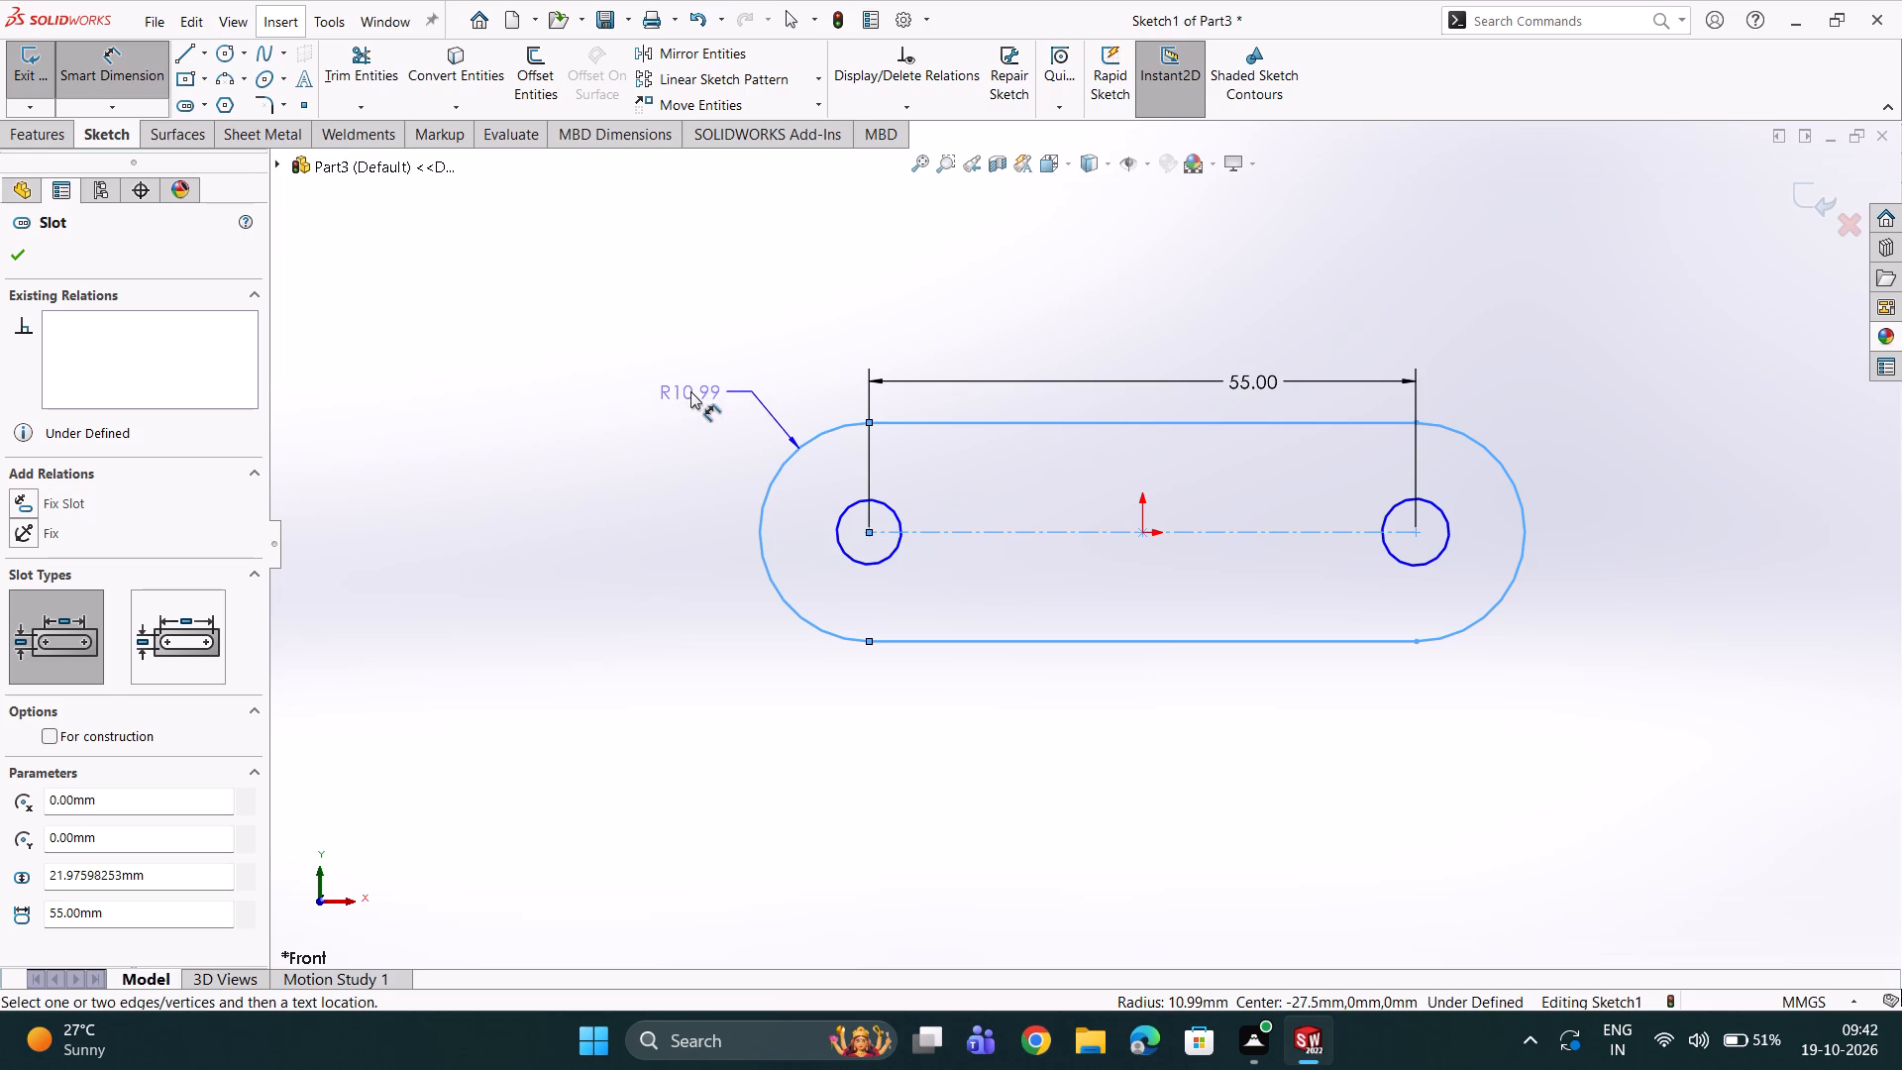
{"action": "left_click", "coordinate": [690, 391]}
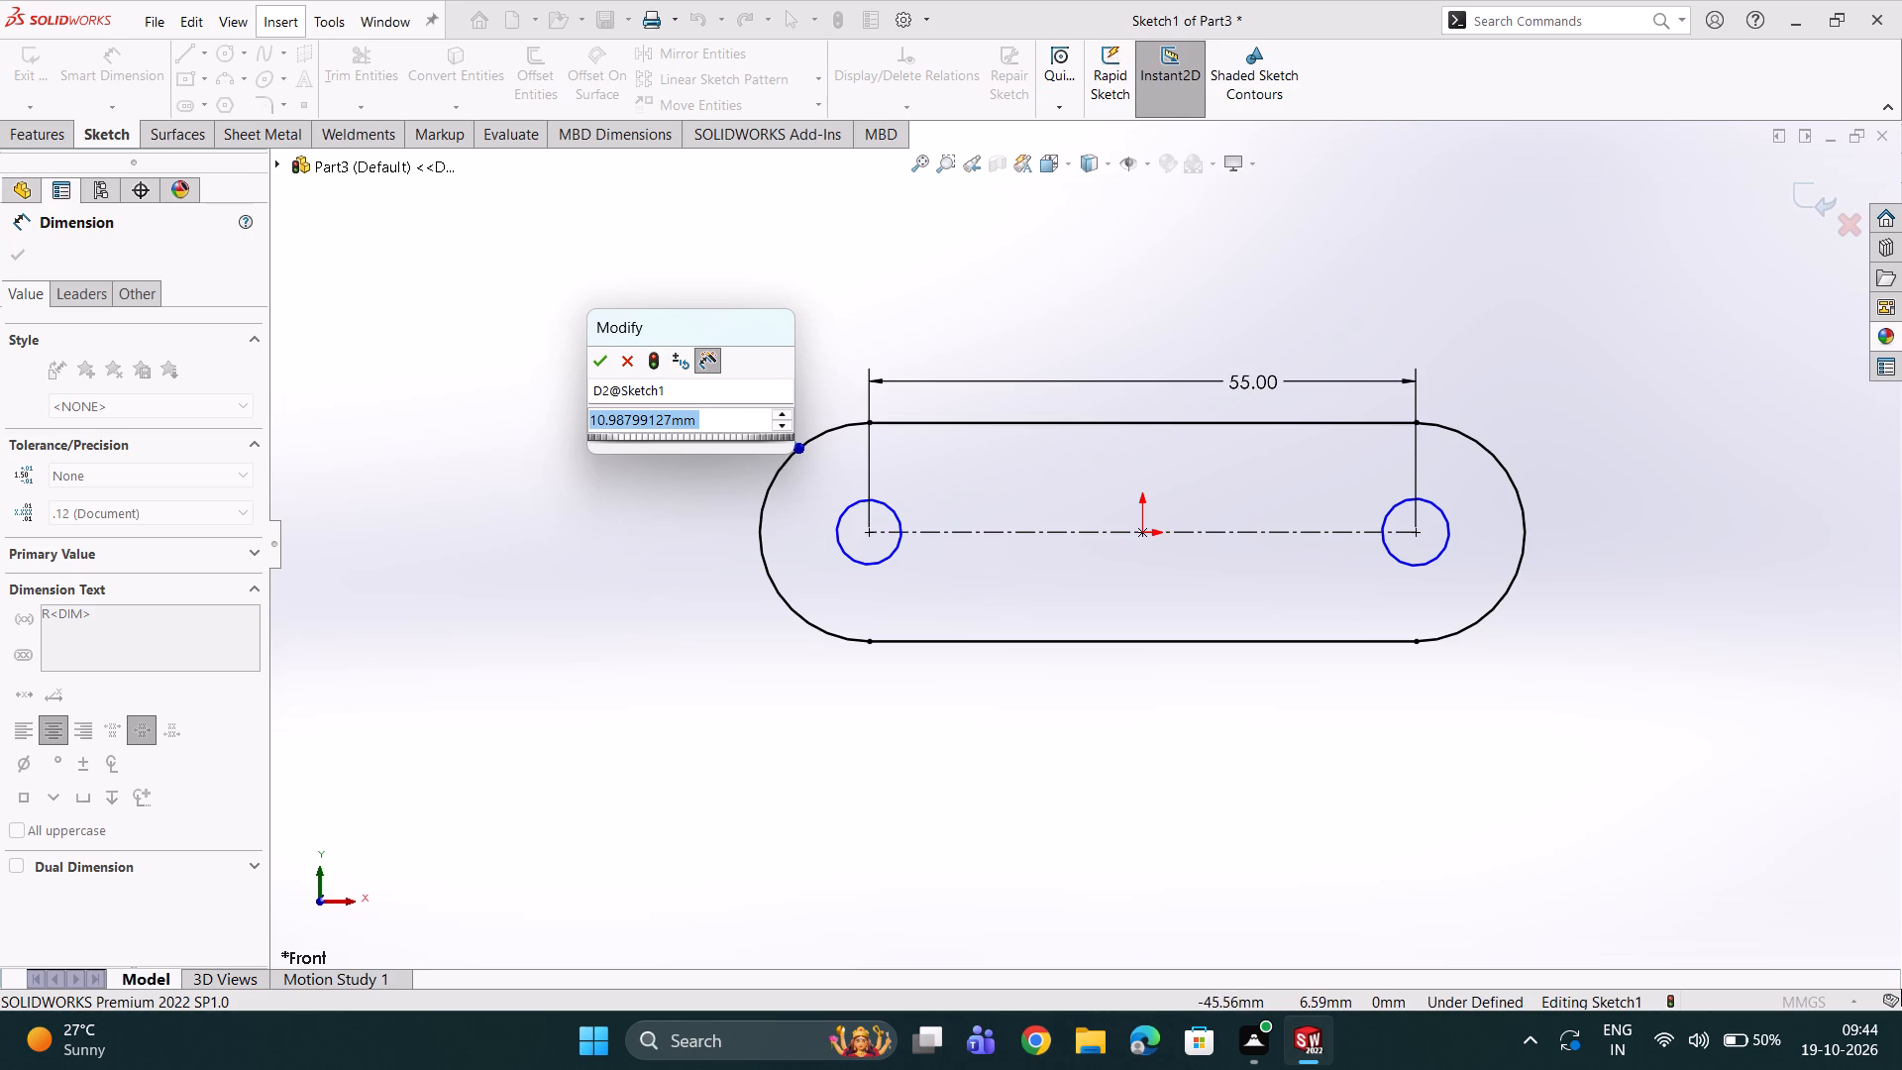
{"action": "left_click", "coordinate": [628, 366]}
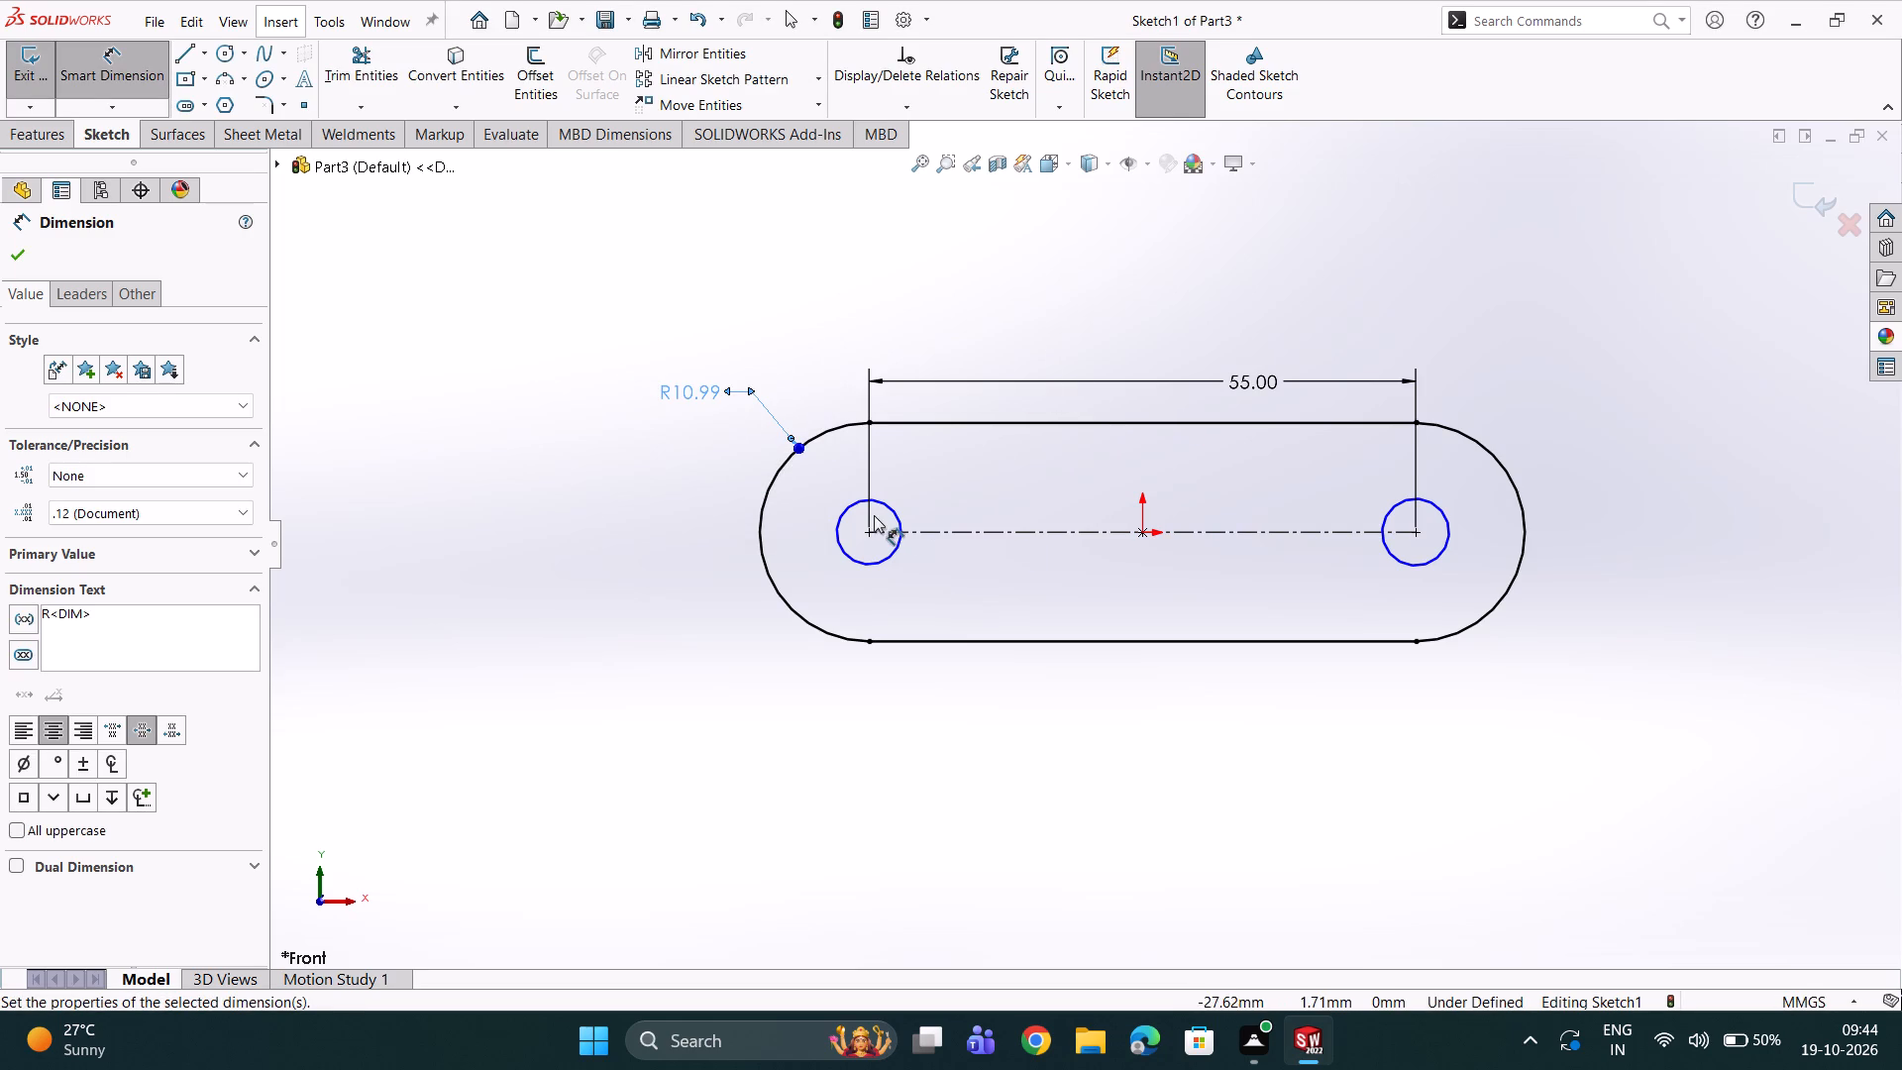
{"action": "double_click", "coordinate": [713, 389]}
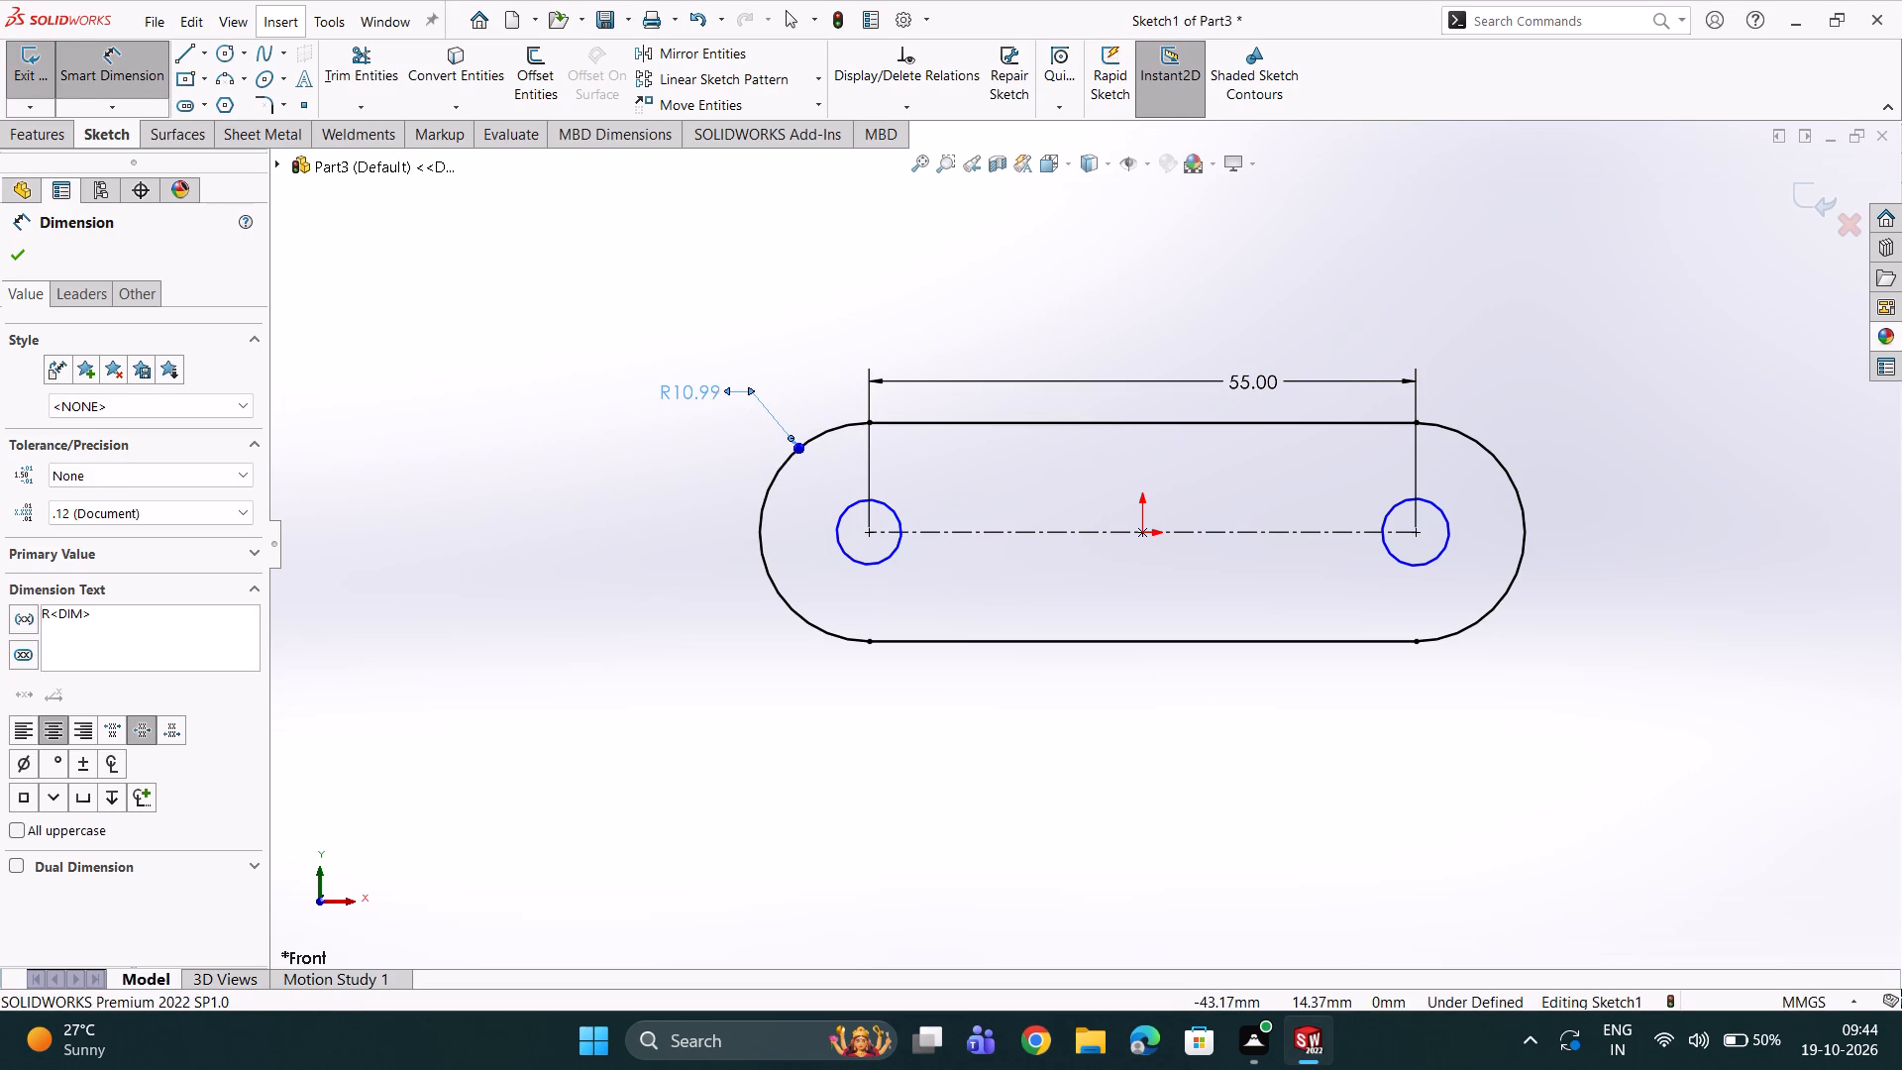
{"action": "left_click", "coordinate": [761, 388]}
{"action": "double_click", "coordinate": [758, 390]}
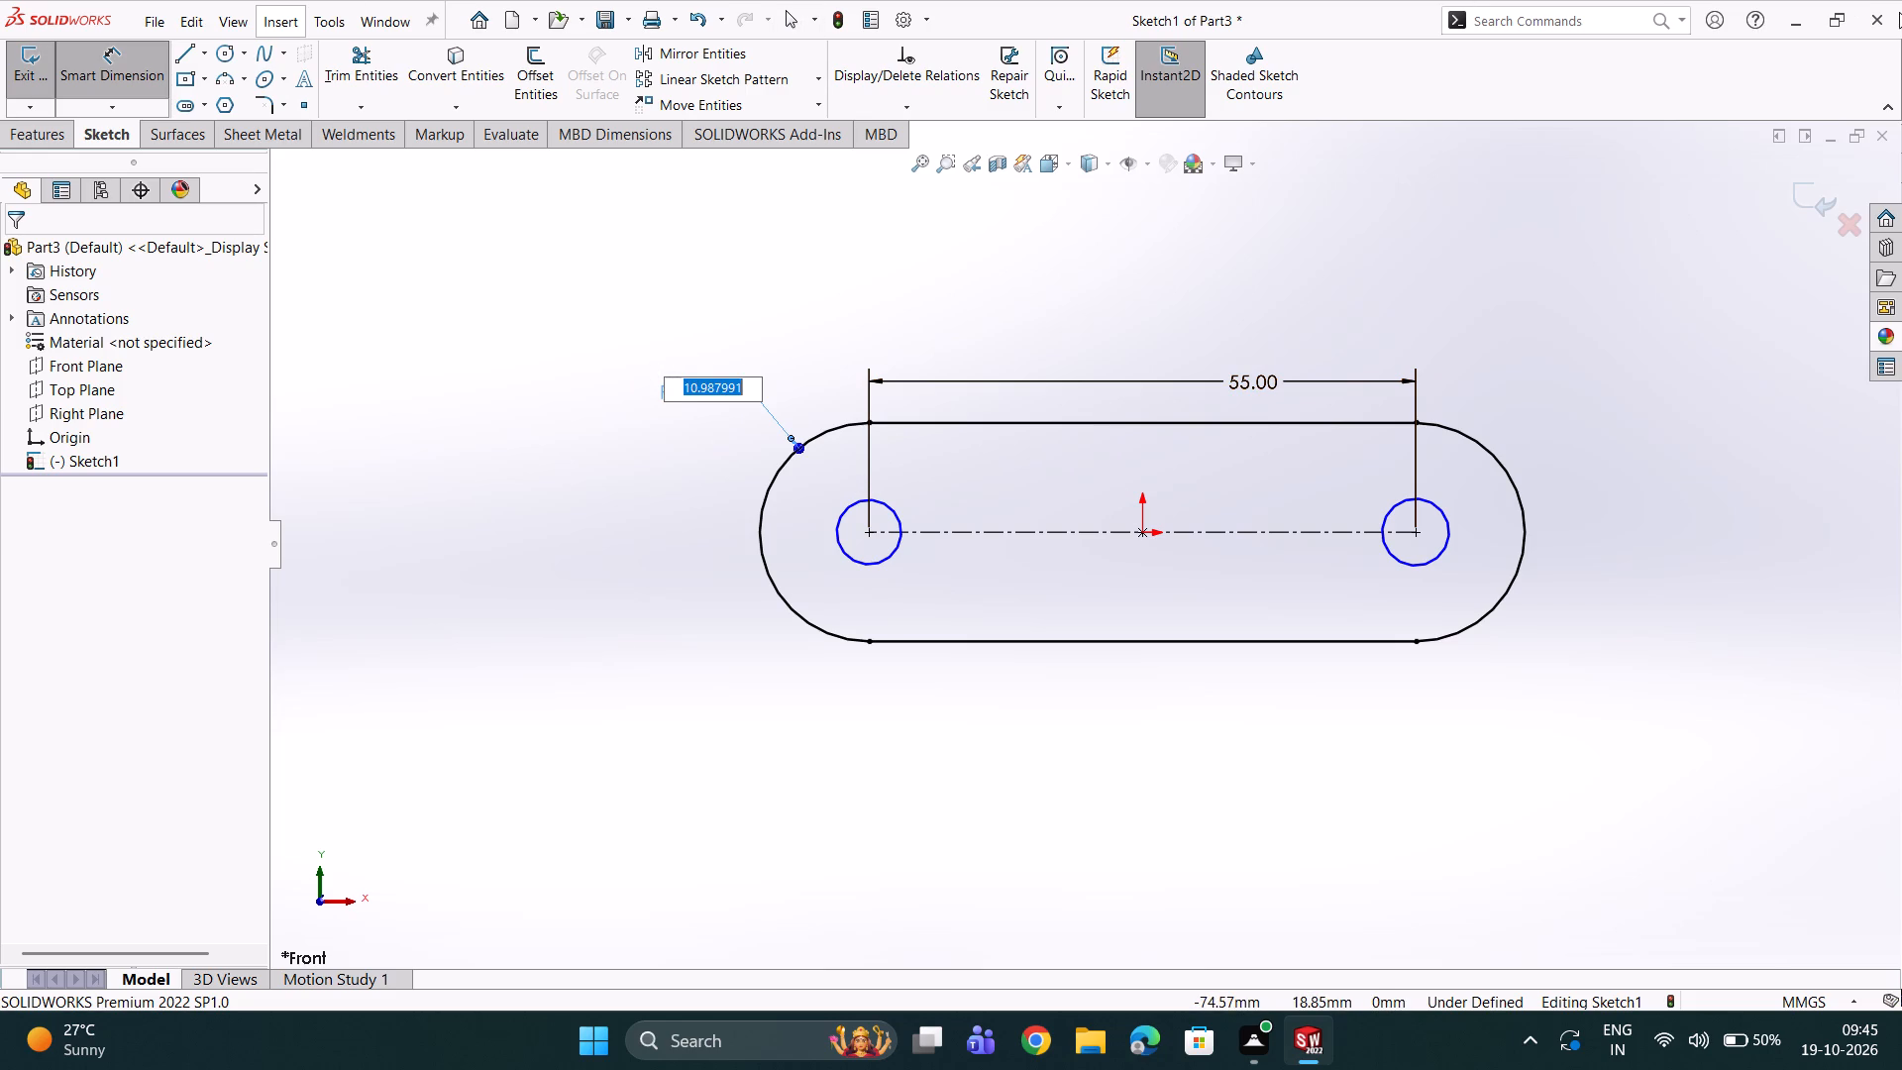
Dimension the diameter of the circle at the slot's left arc centre.
{"action": "left_click", "coordinate": [871, 562]}
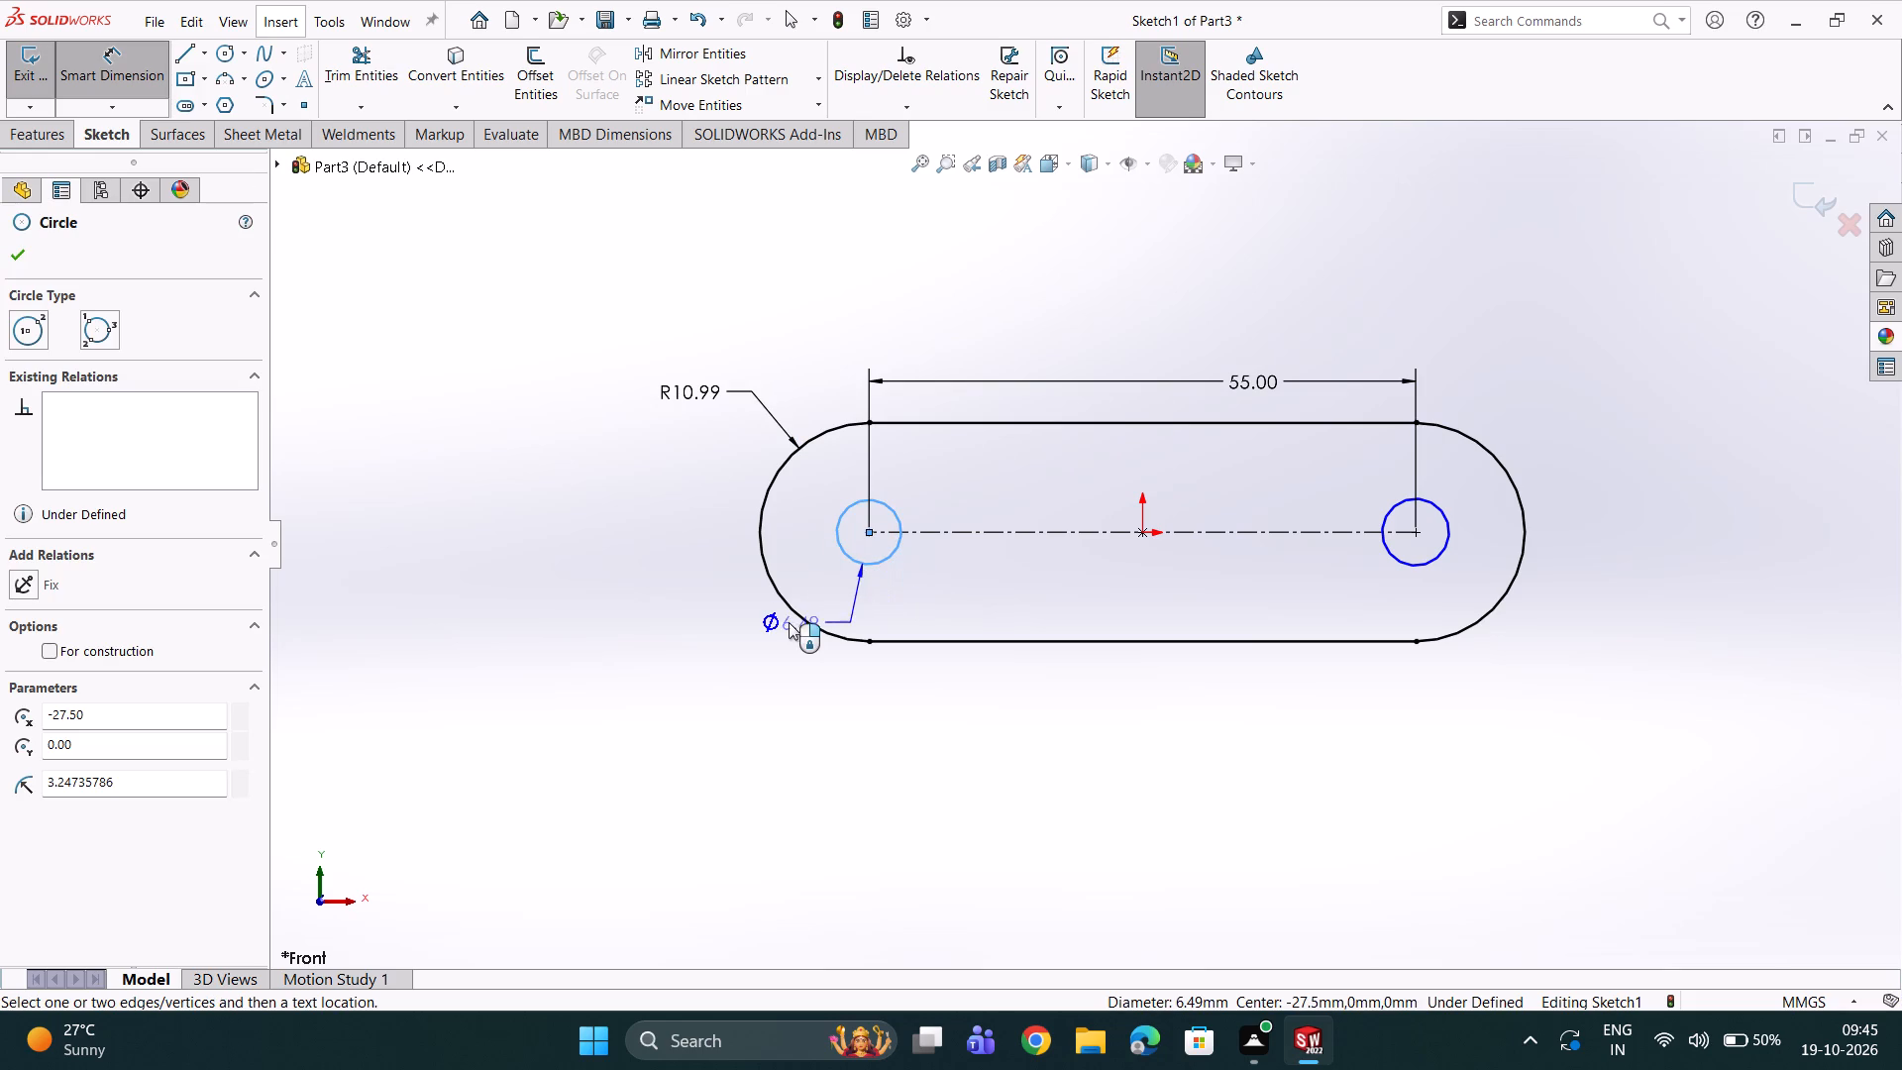
{"action": "left_click", "coordinate": [732, 685]}
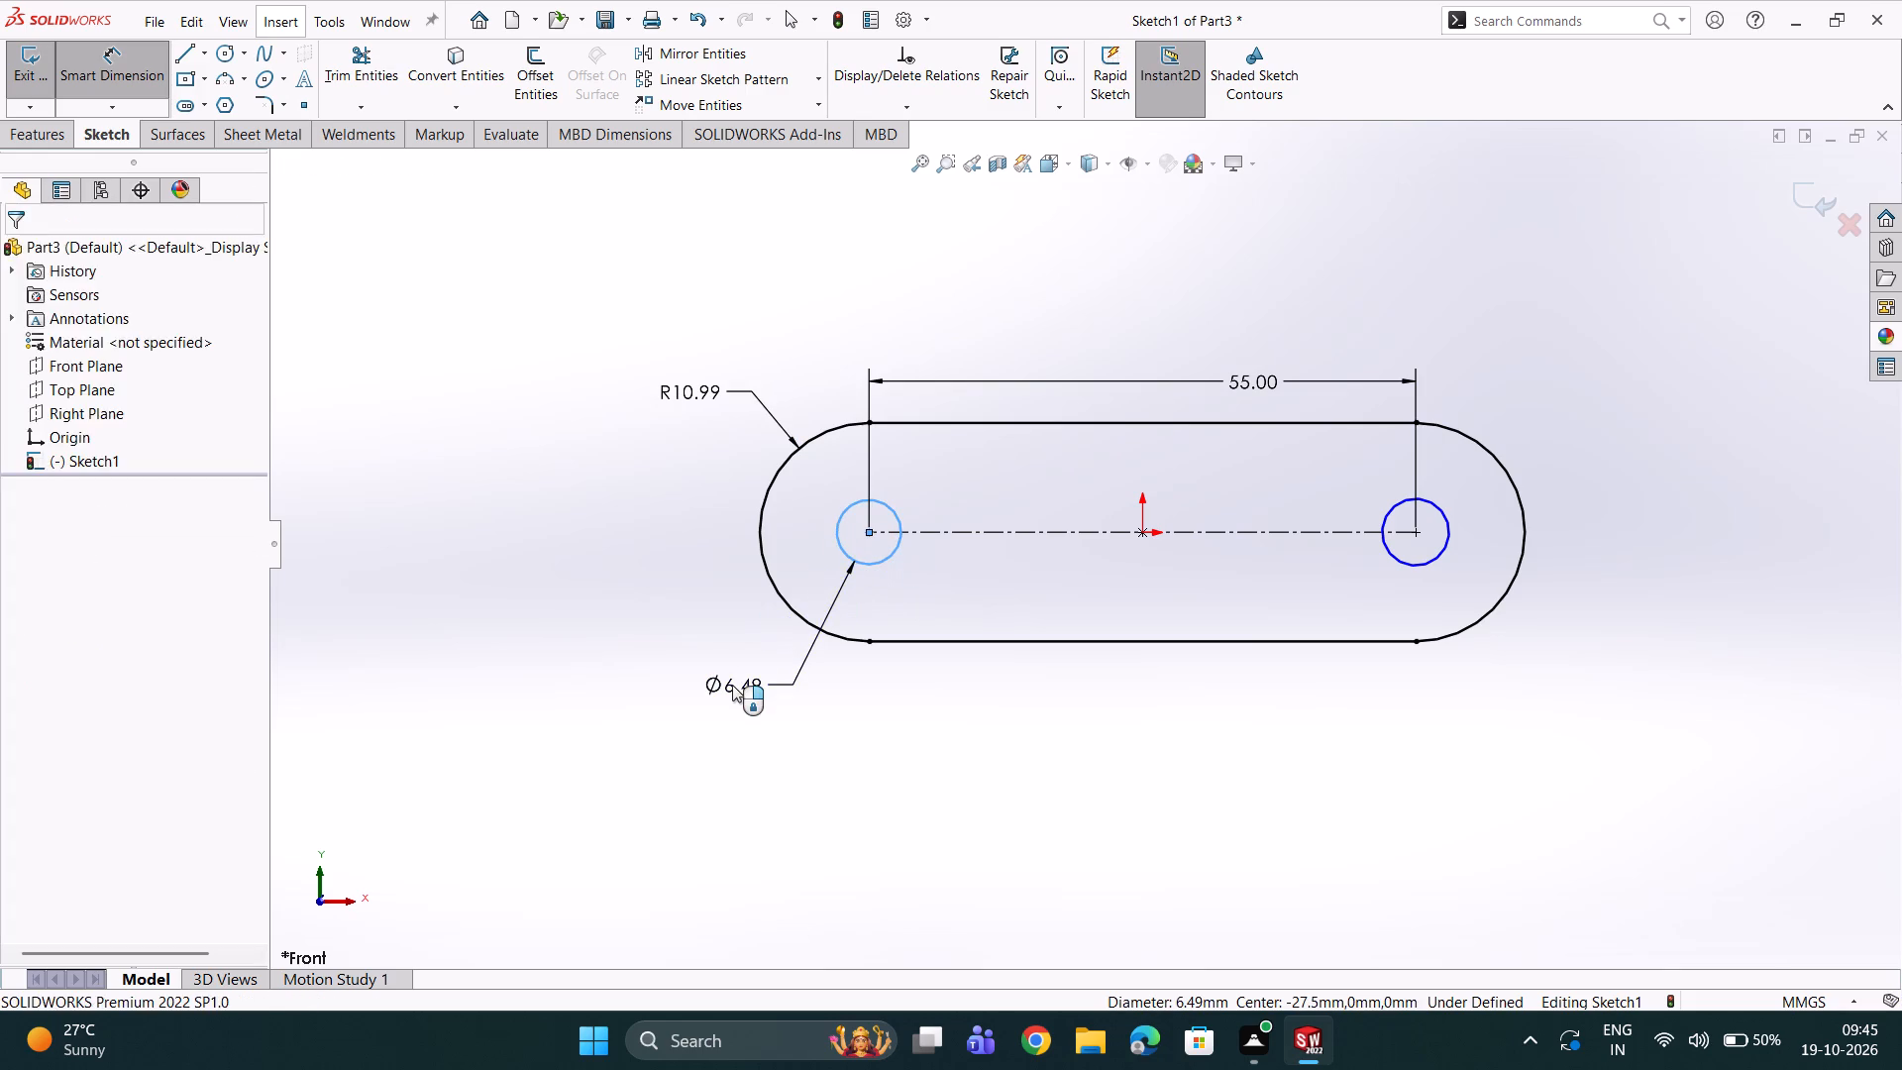
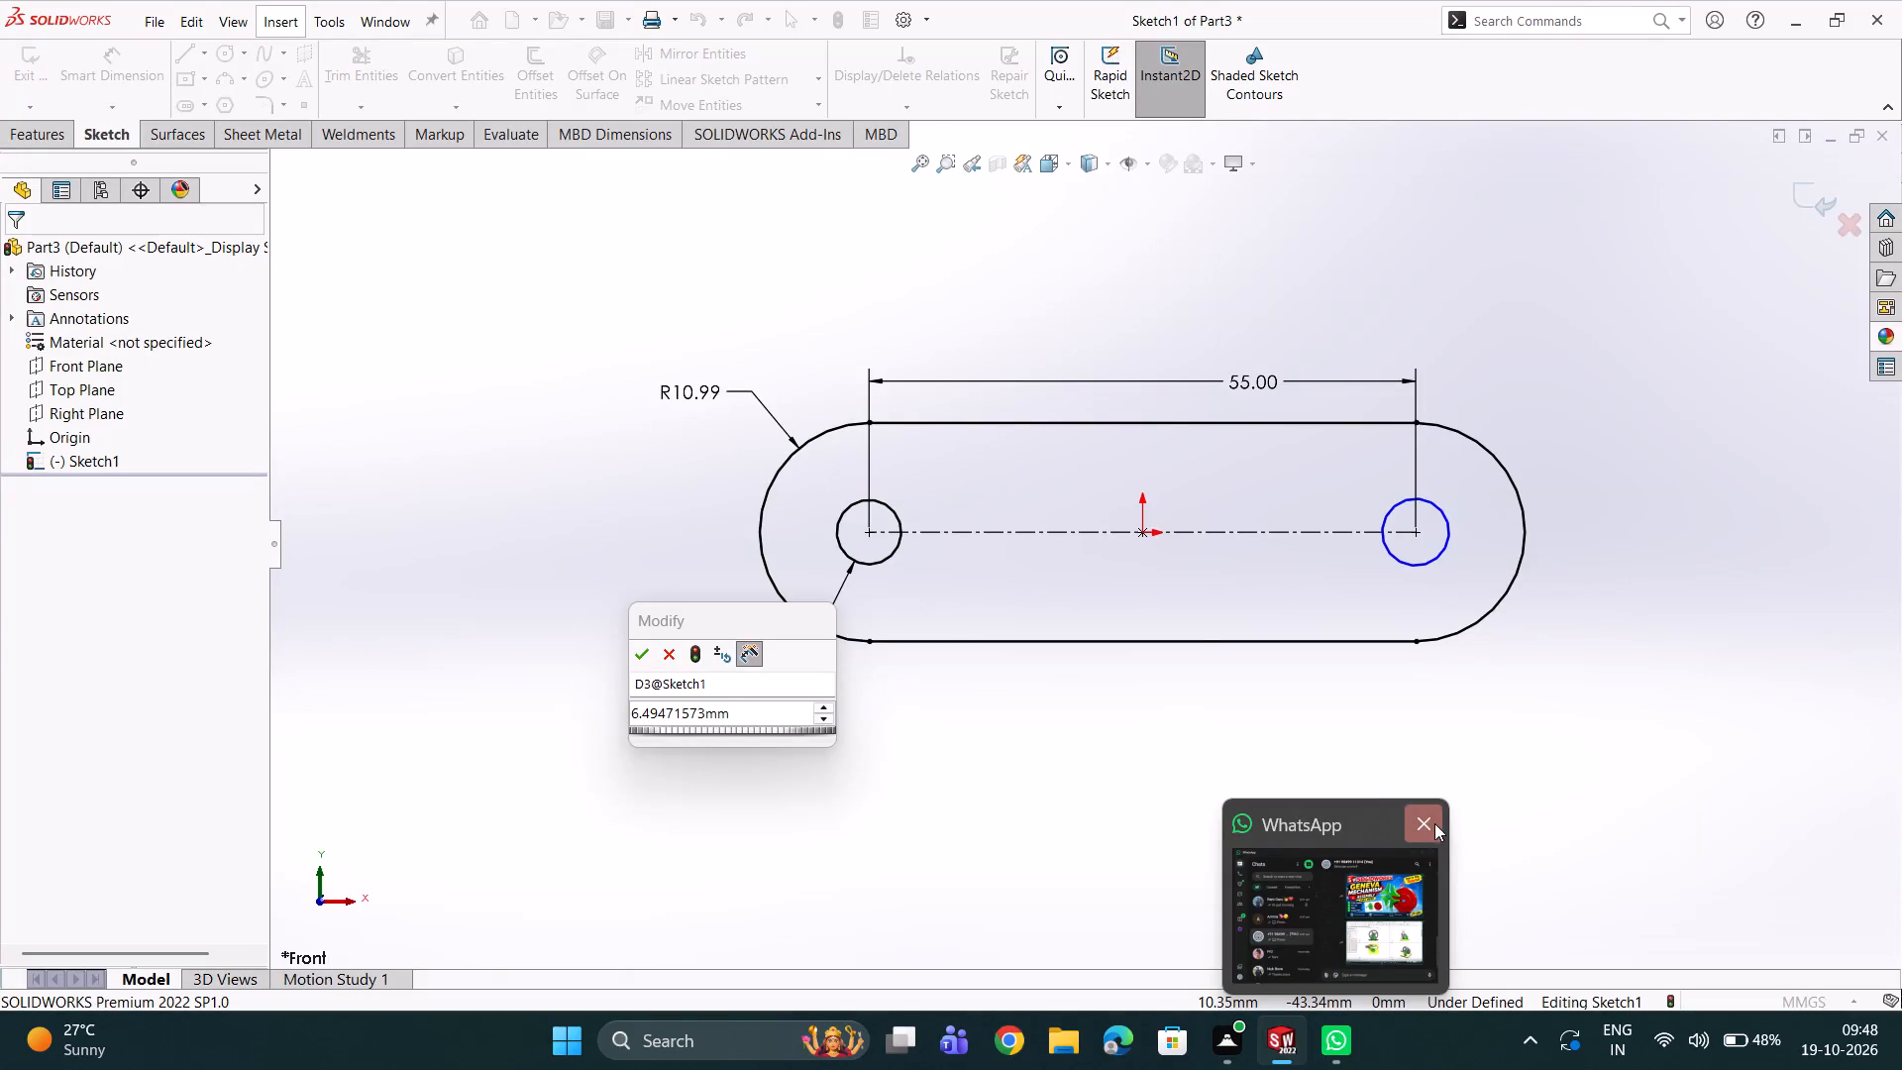
Close the WhatsApp window.
{"action": "left_click", "coordinate": [1435, 816]}
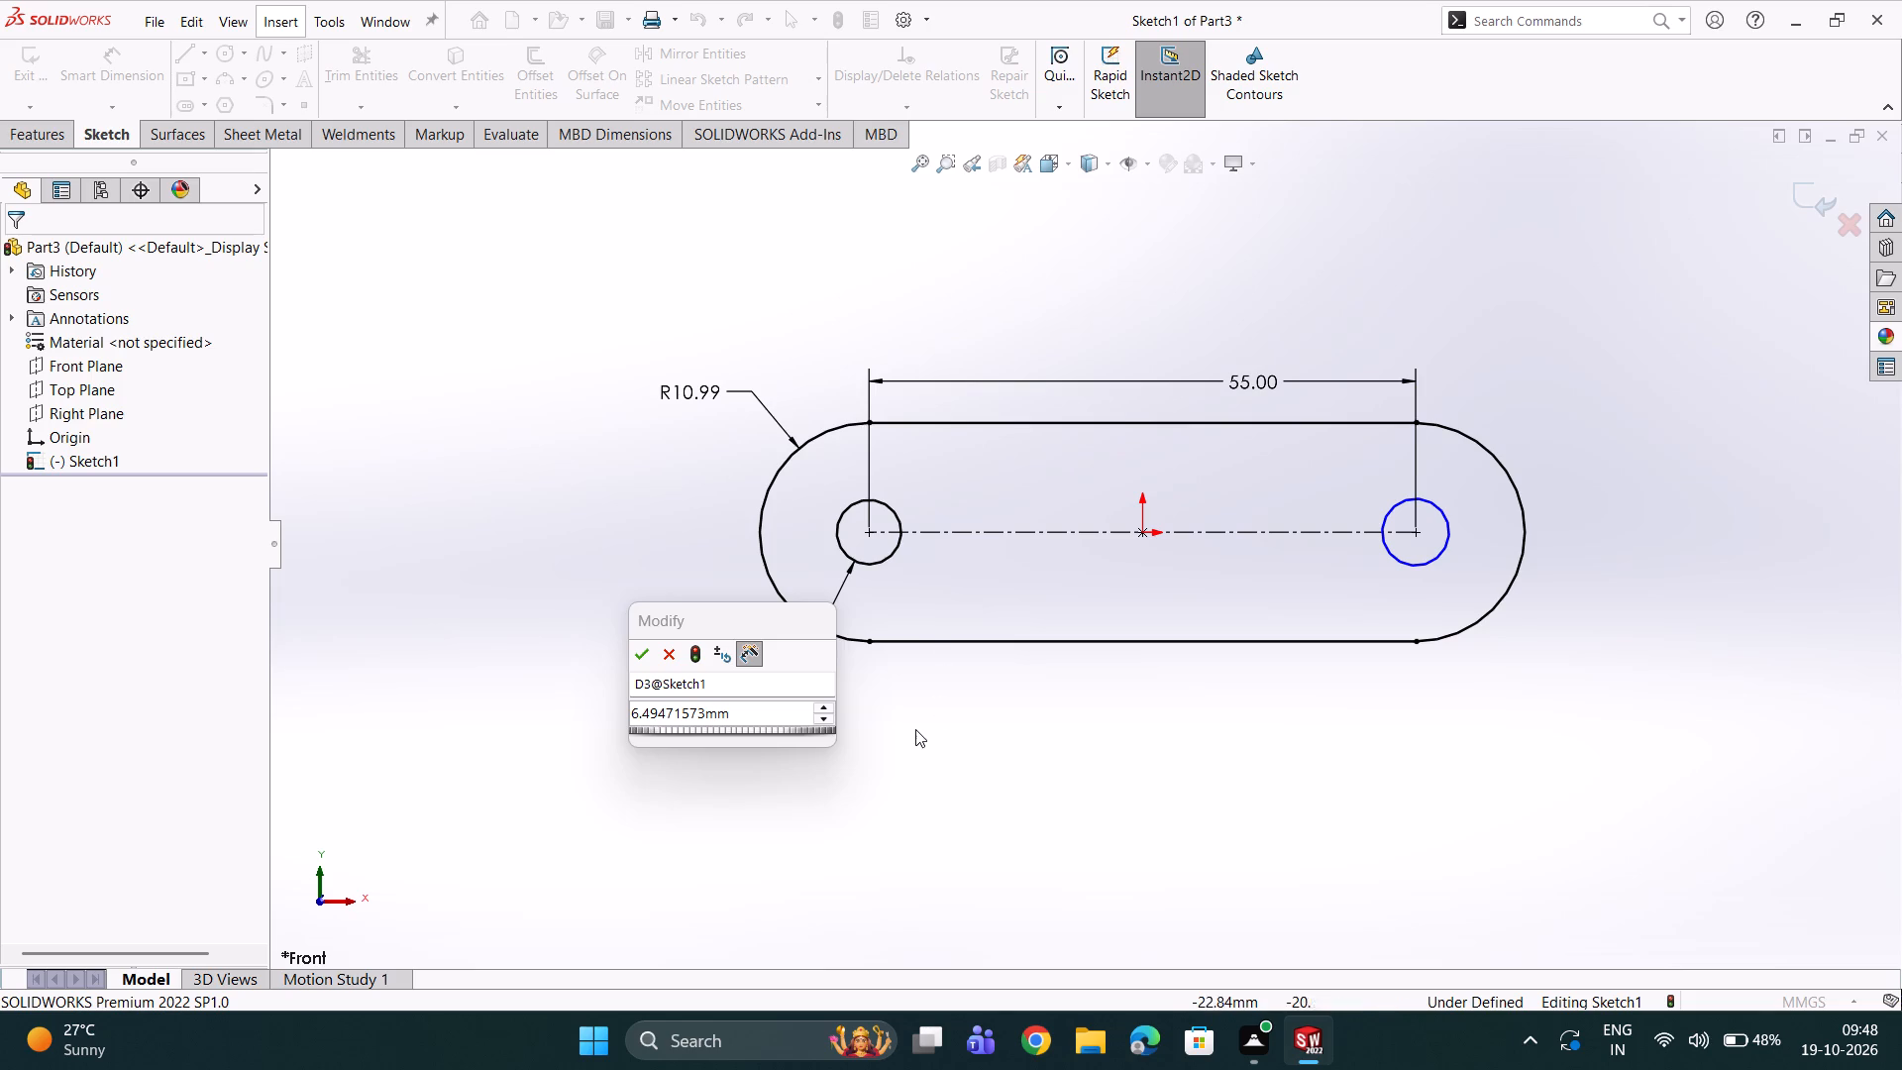
Set the diameter of the circle at the slot's left arc centre to 10 mm.
{"action": "double_click", "coordinate": [733, 704]}
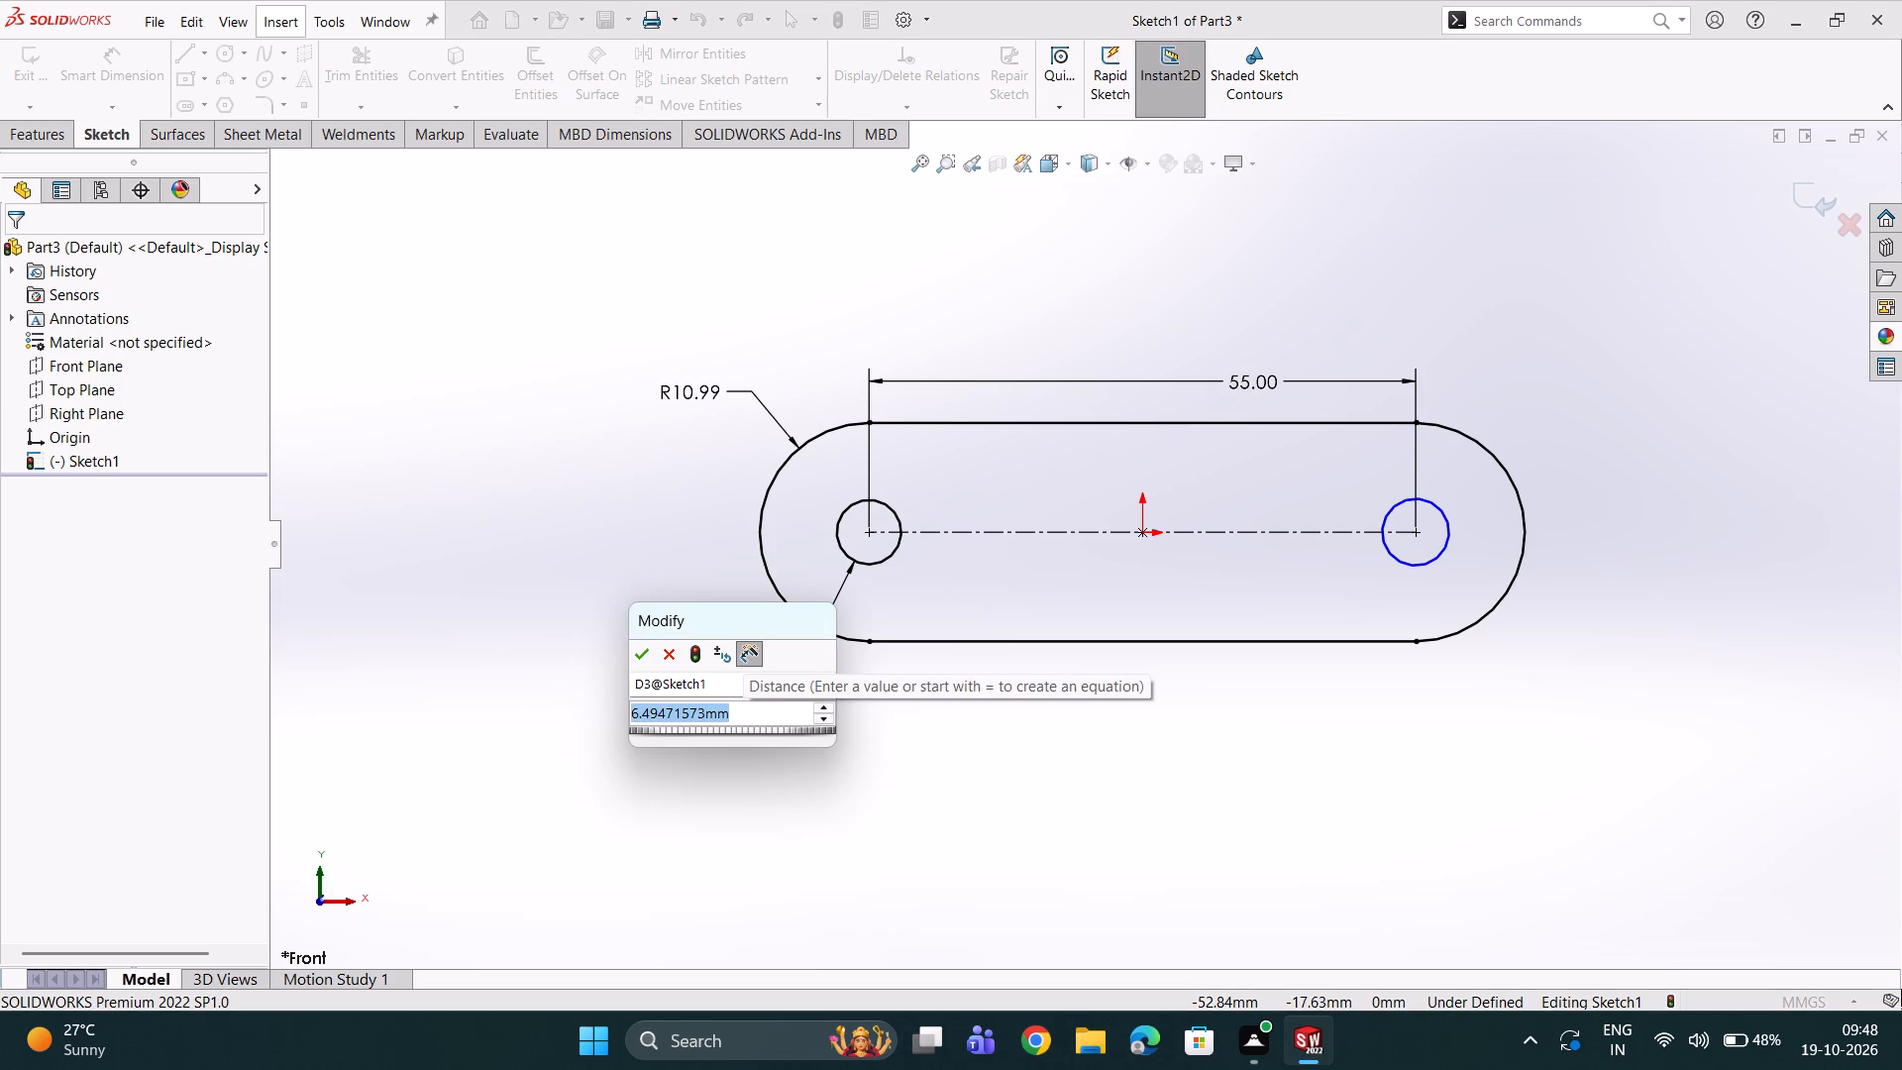
{"action": "type", "text": "10"}
{"action": "key", "text": "Return"}
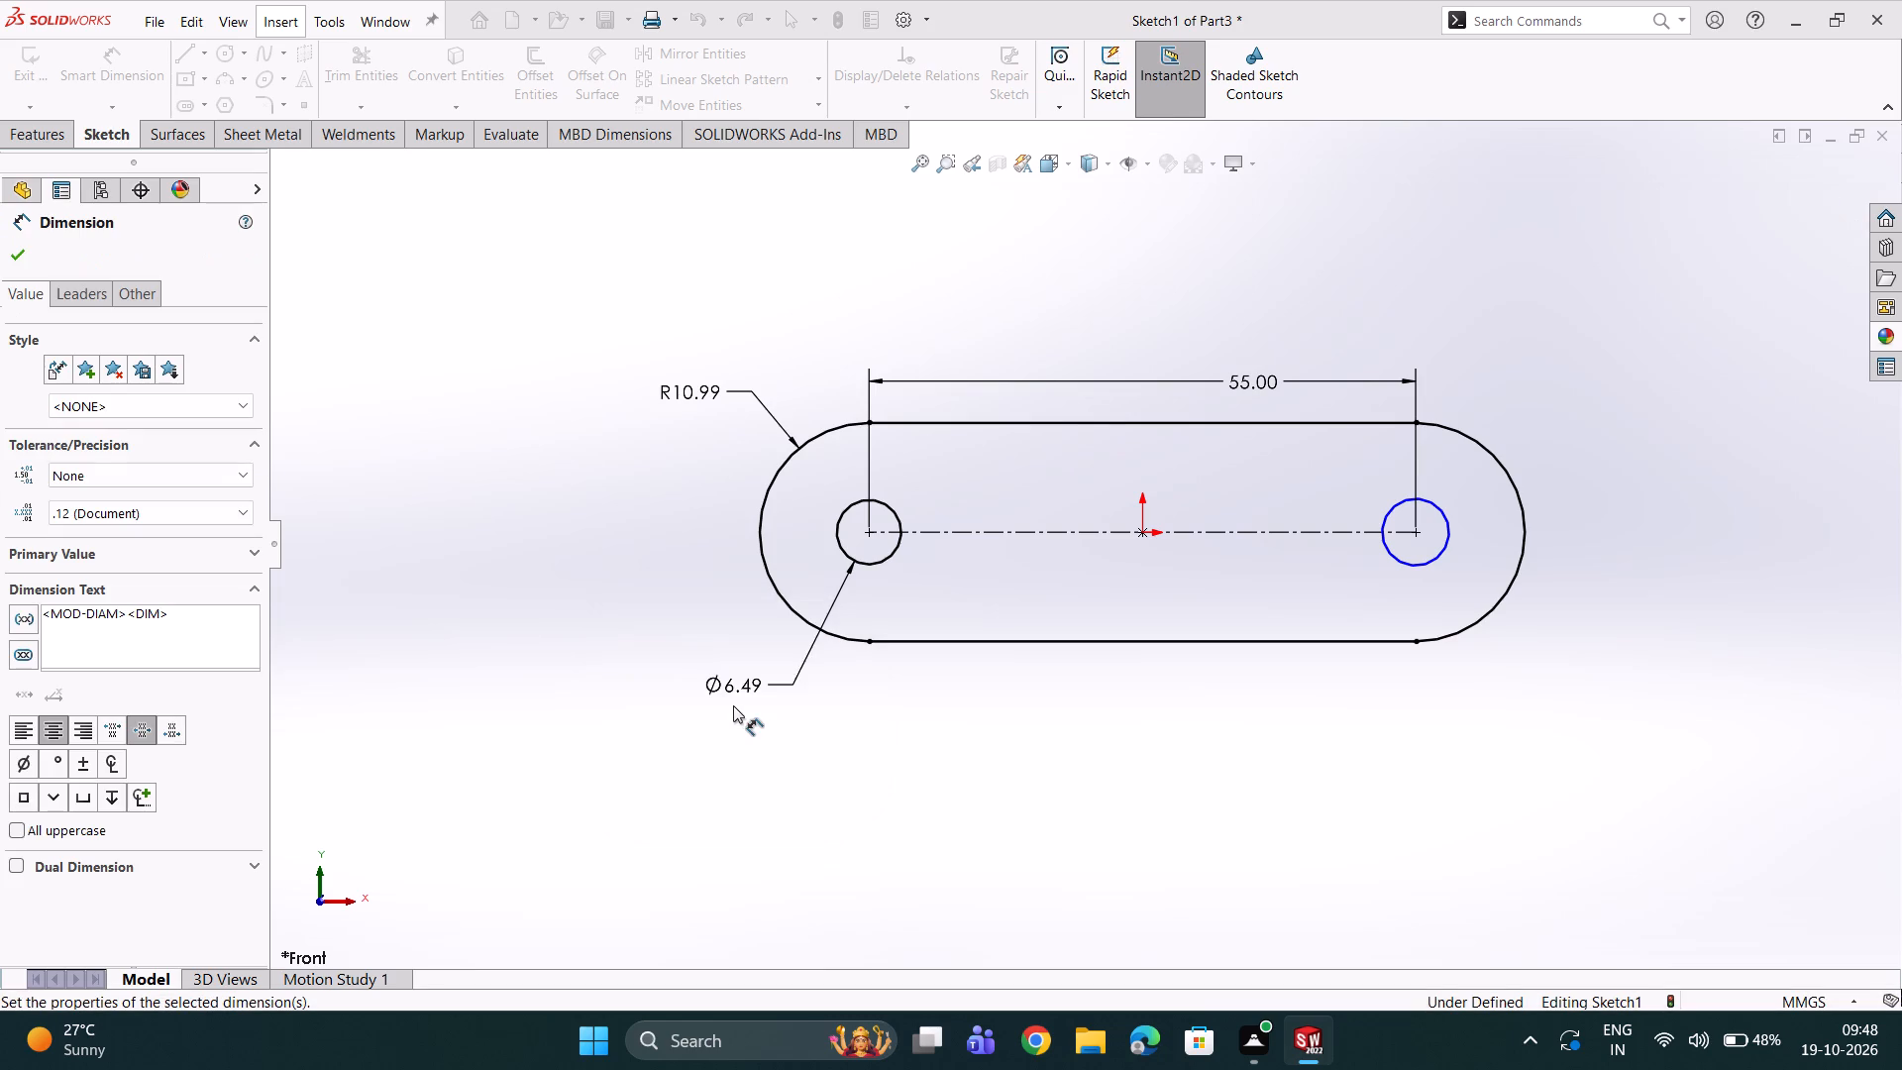
Set the radius of the slot's left end arc to 15 mm.
{"action": "left_click", "coordinate": [770, 565]}
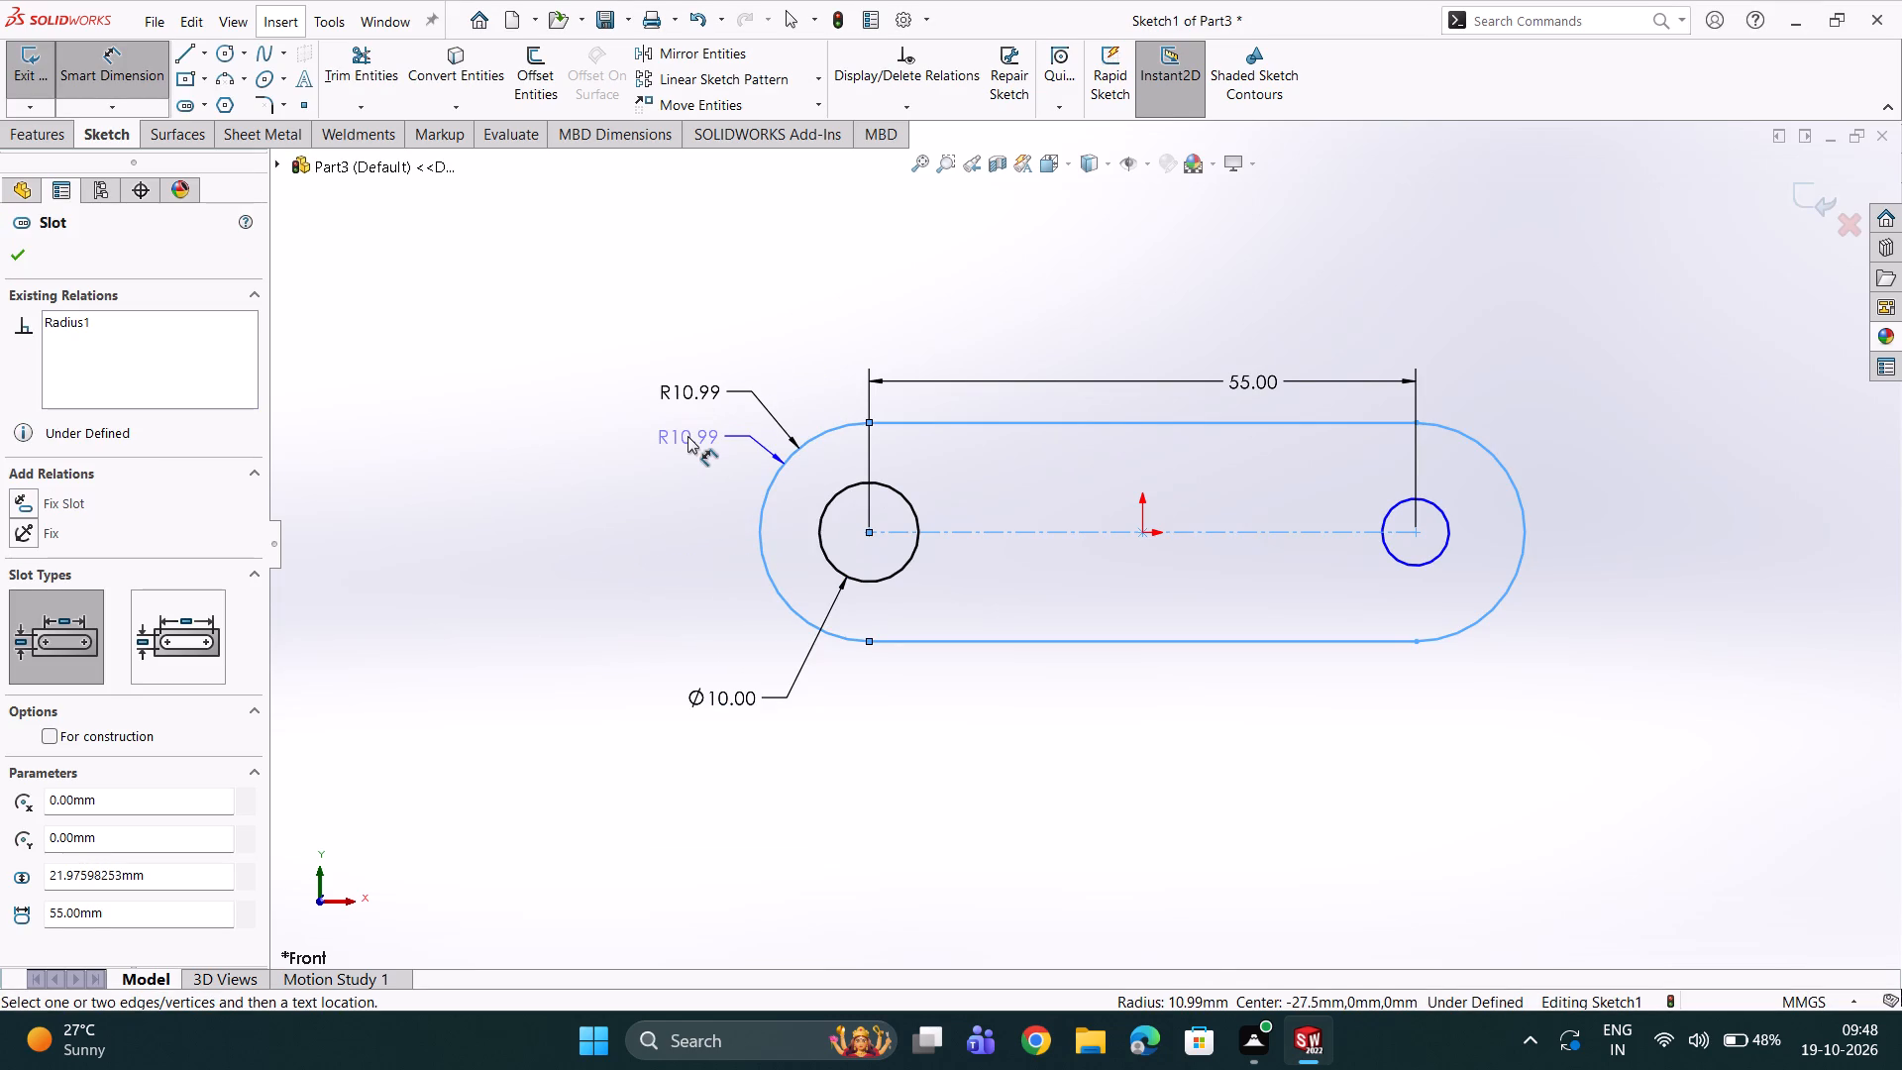
{"action": "key", "text": "Escape"}
{"action": "double_click", "coordinate": [686, 394]}
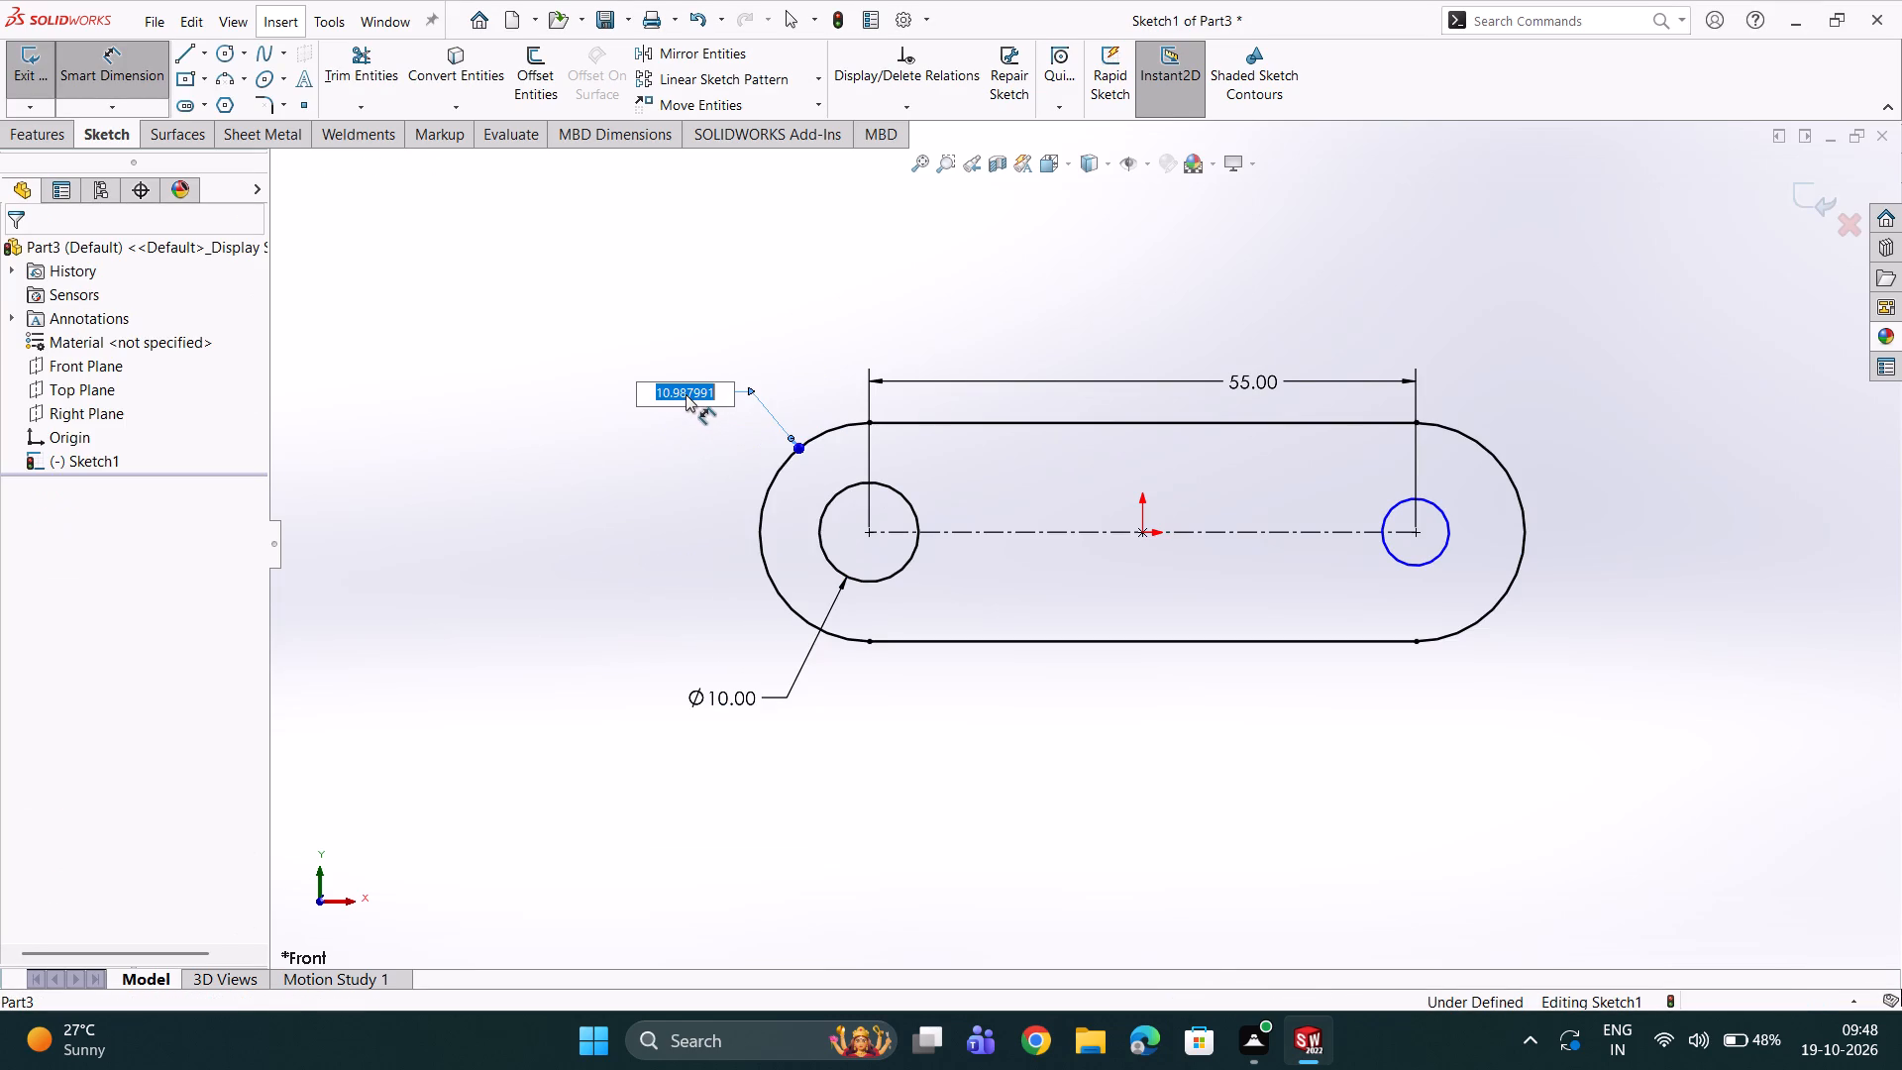
{"action": "triple_click", "coordinate": [718, 384]}
{"action": "double_click", "coordinate": [718, 390]}
{"action": "type", "text": "15"}
{"action": "key", "text": "Return"}
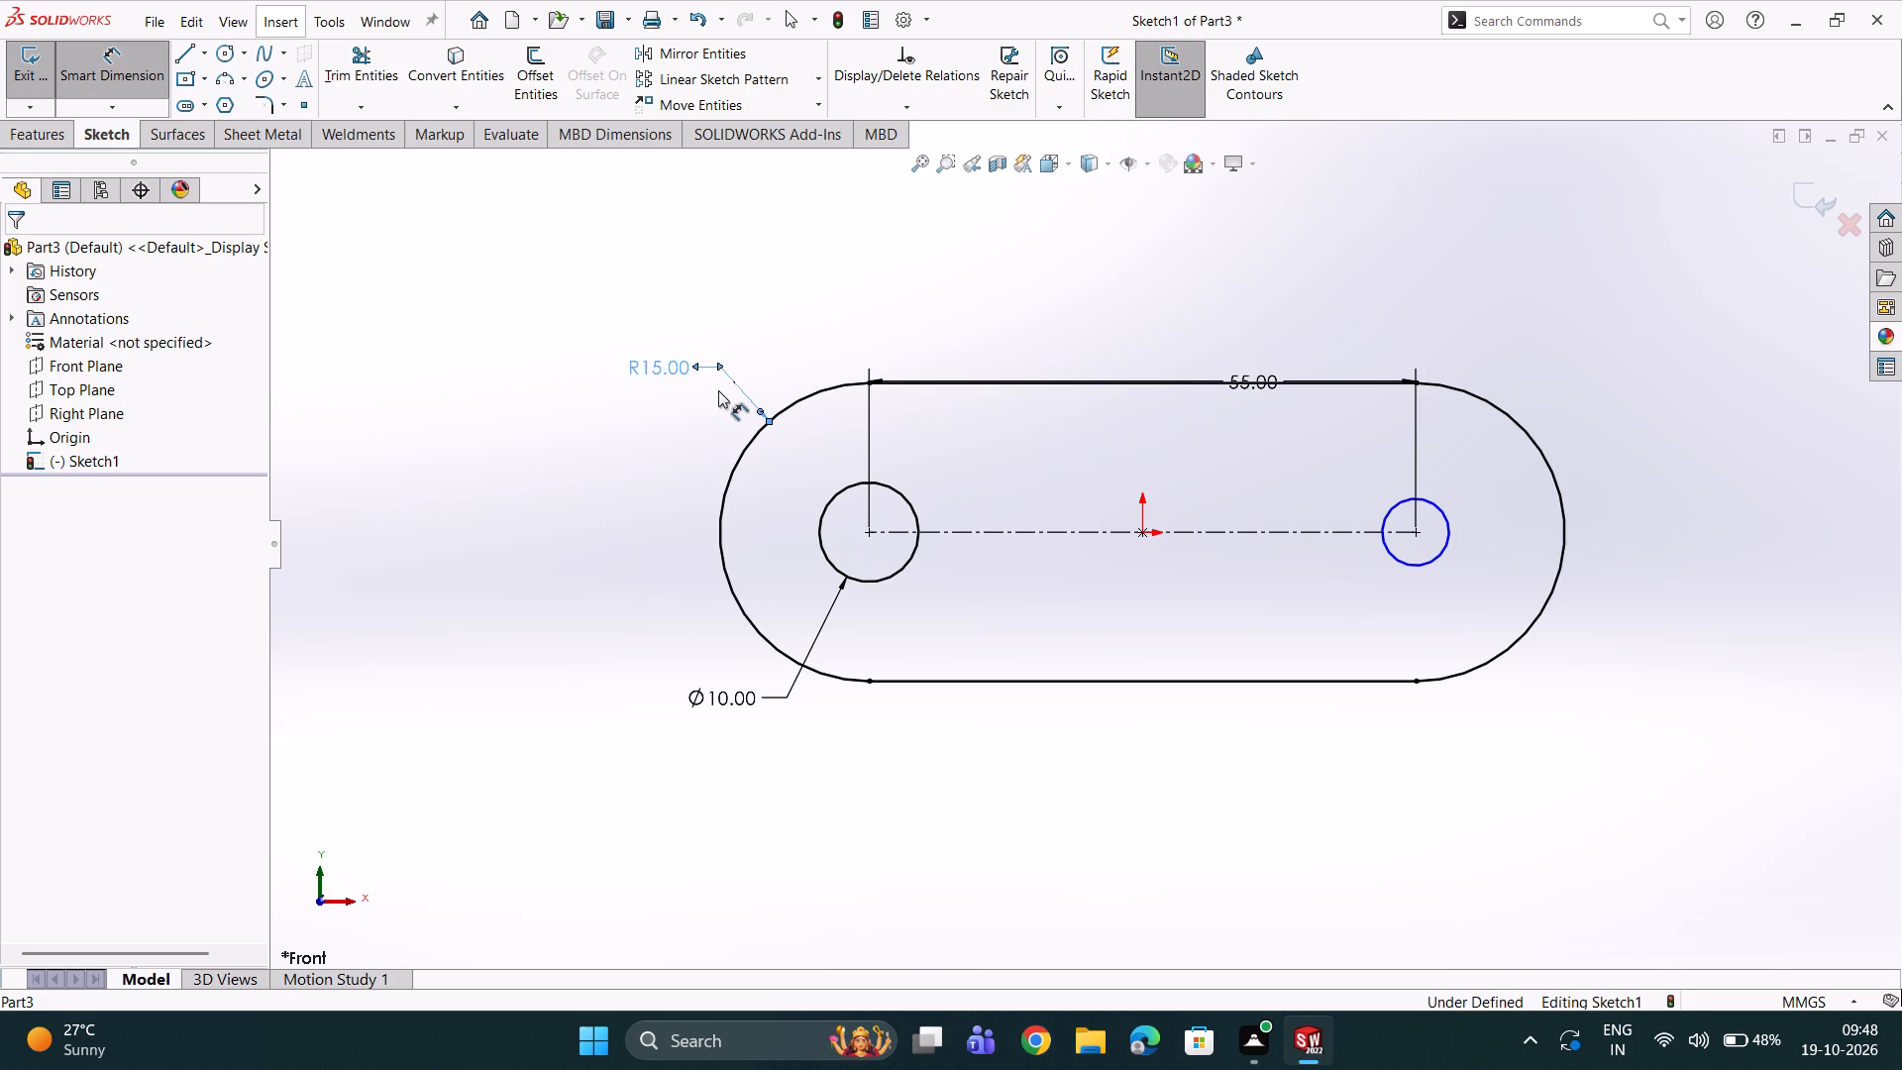
Dimension the circle at the slot's right arc centre with a diameter of 10 mm and finish dimensioning.
{"action": "left_click", "coordinate": [1450, 553]}
{"action": "double_click", "coordinate": [1437, 557]}
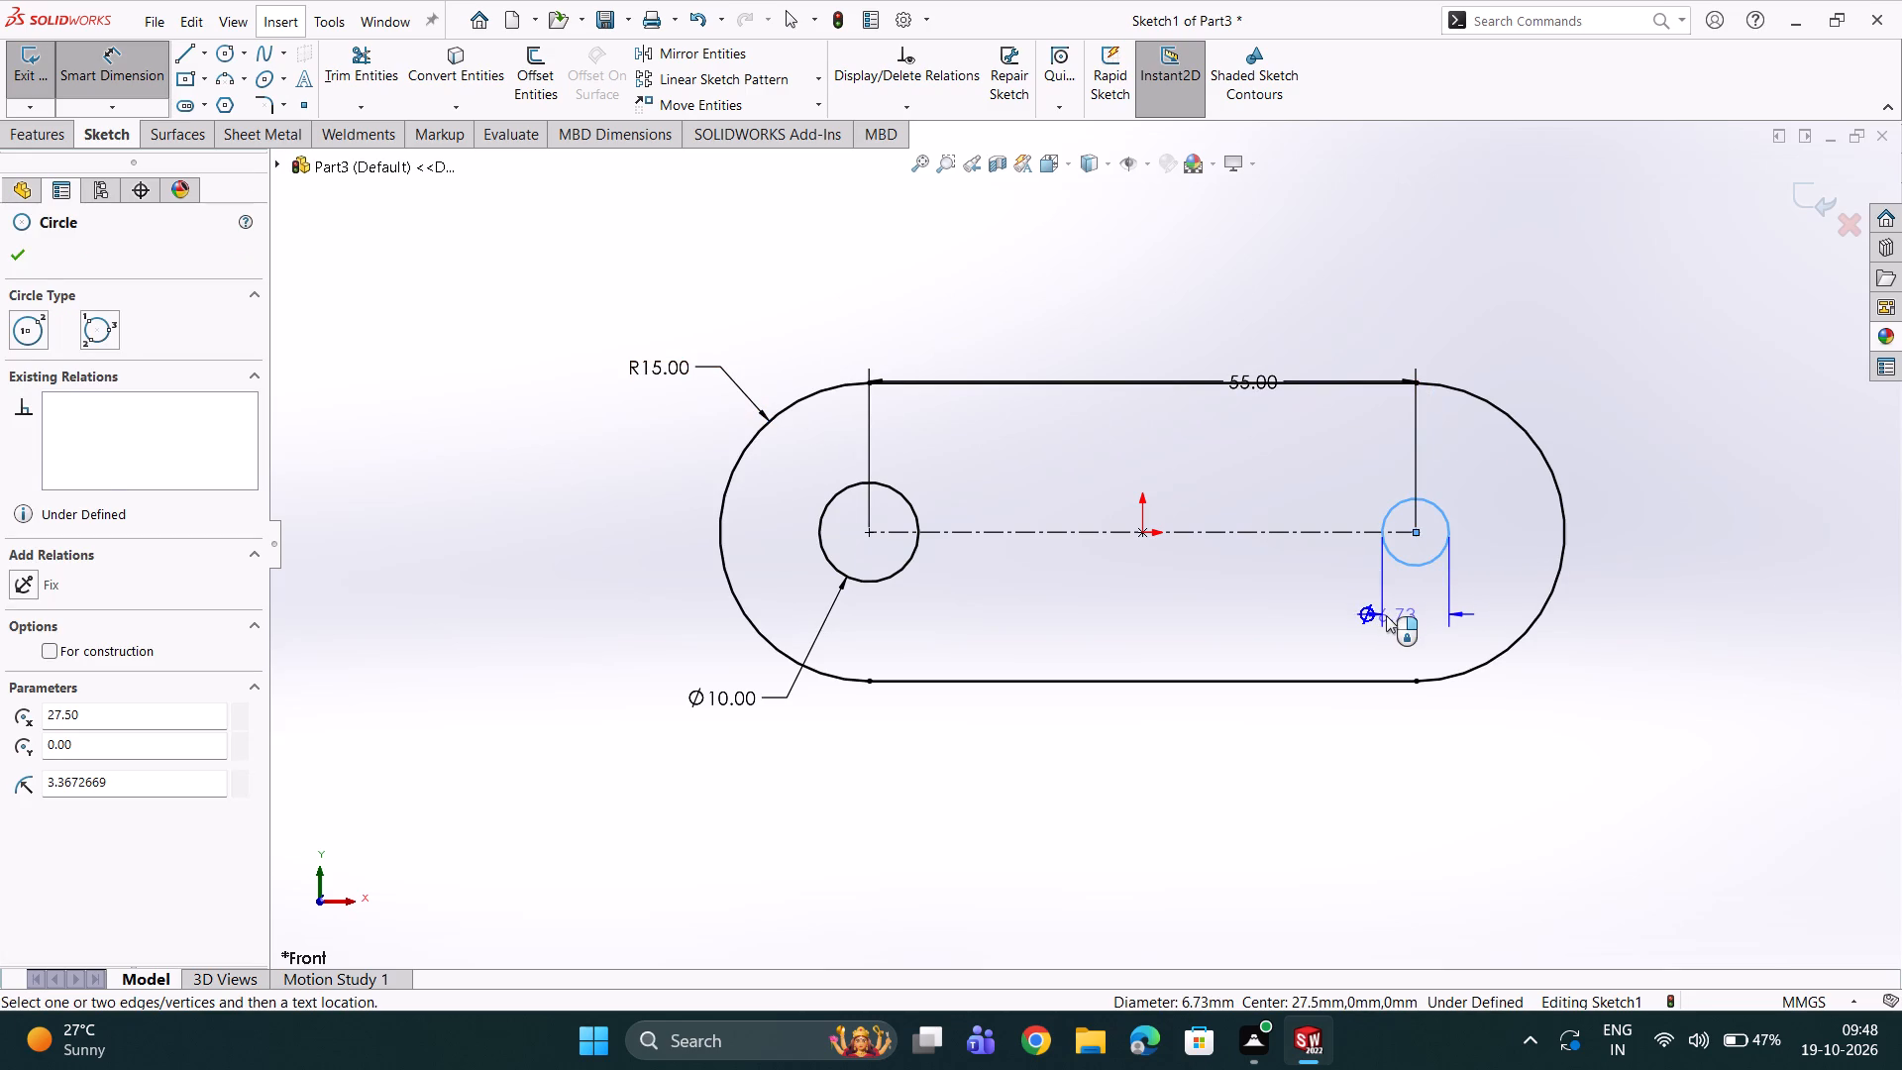
{"action": "left_click", "coordinate": [1386, 615]}
{"action": "type", "text": "10"}
{"action": "key", "text": "Return"}
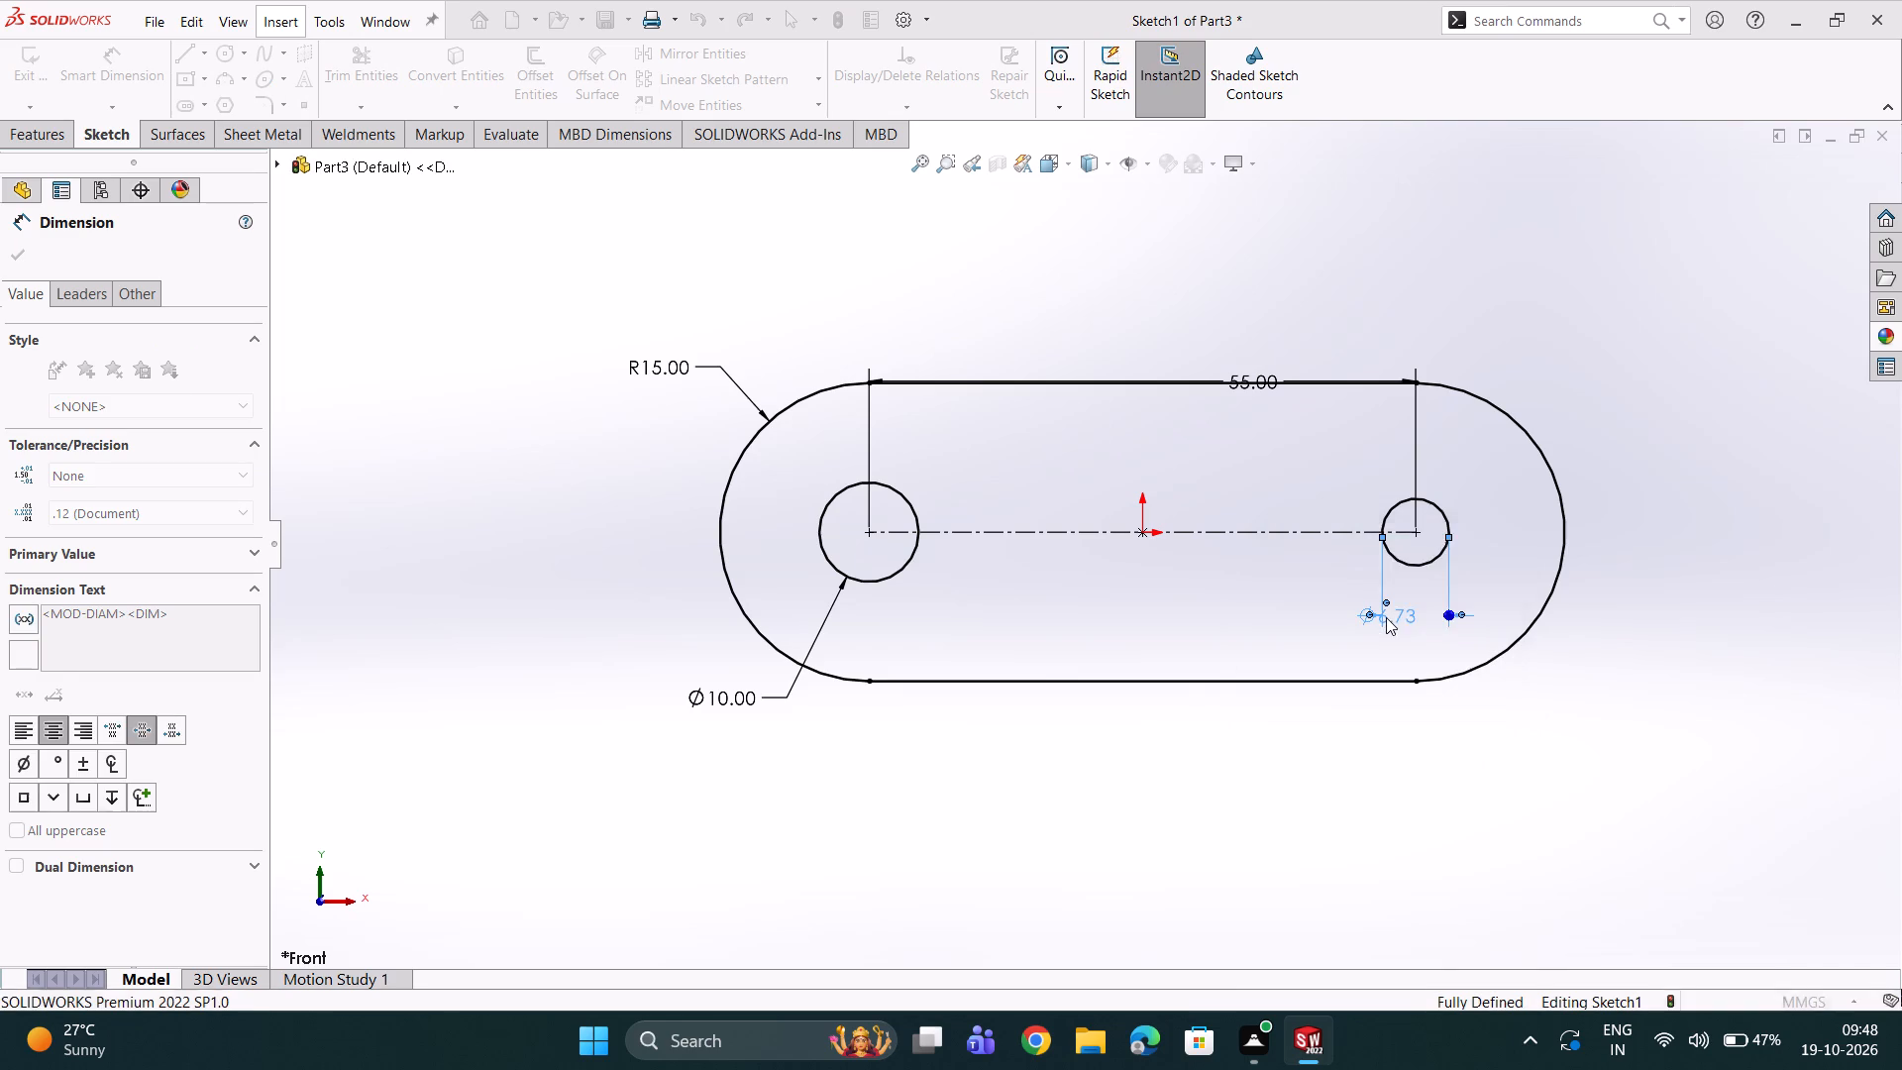
{"action": "left_click", "coordinate": [32, 254]}
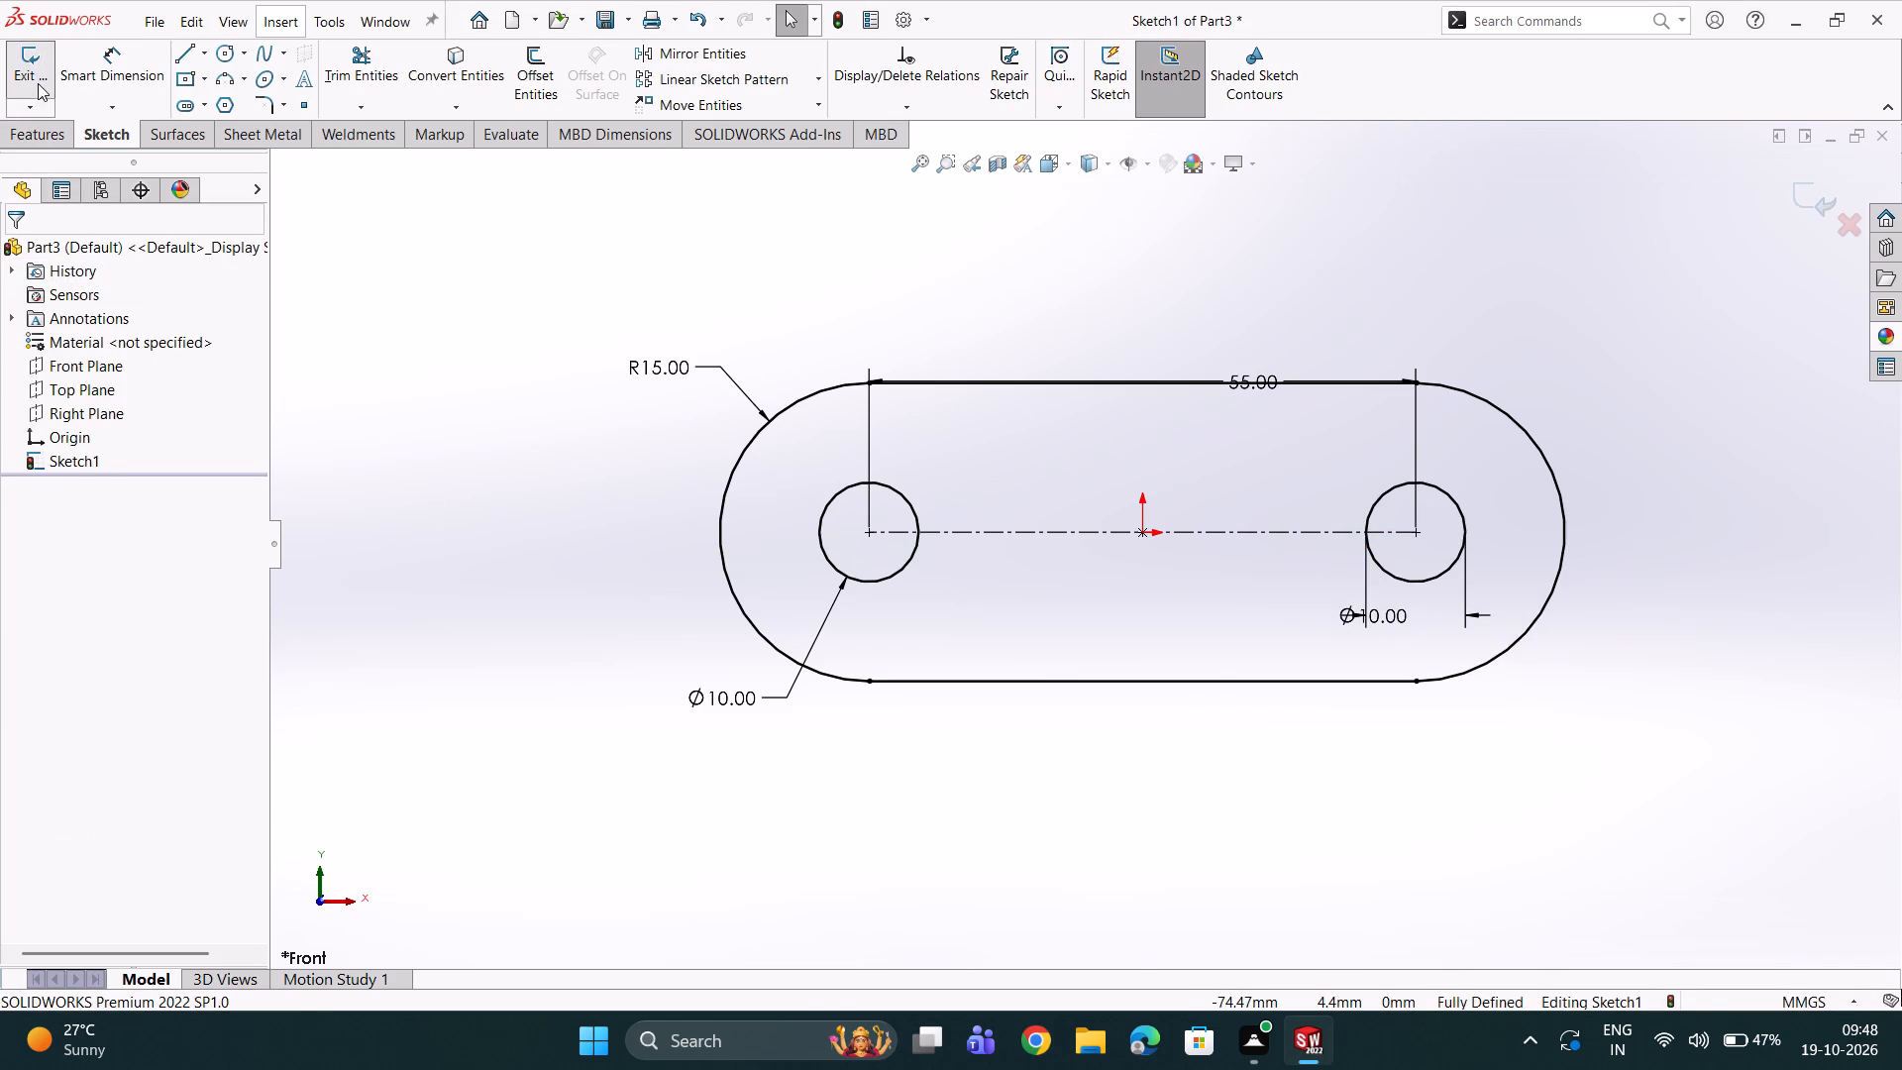
Extrude only the slot's outer contour as a solid 5 mm plate, blind, in the reversed direction from the sketch plane.
{"action": "left_click", "coordinate": [32, 138]}
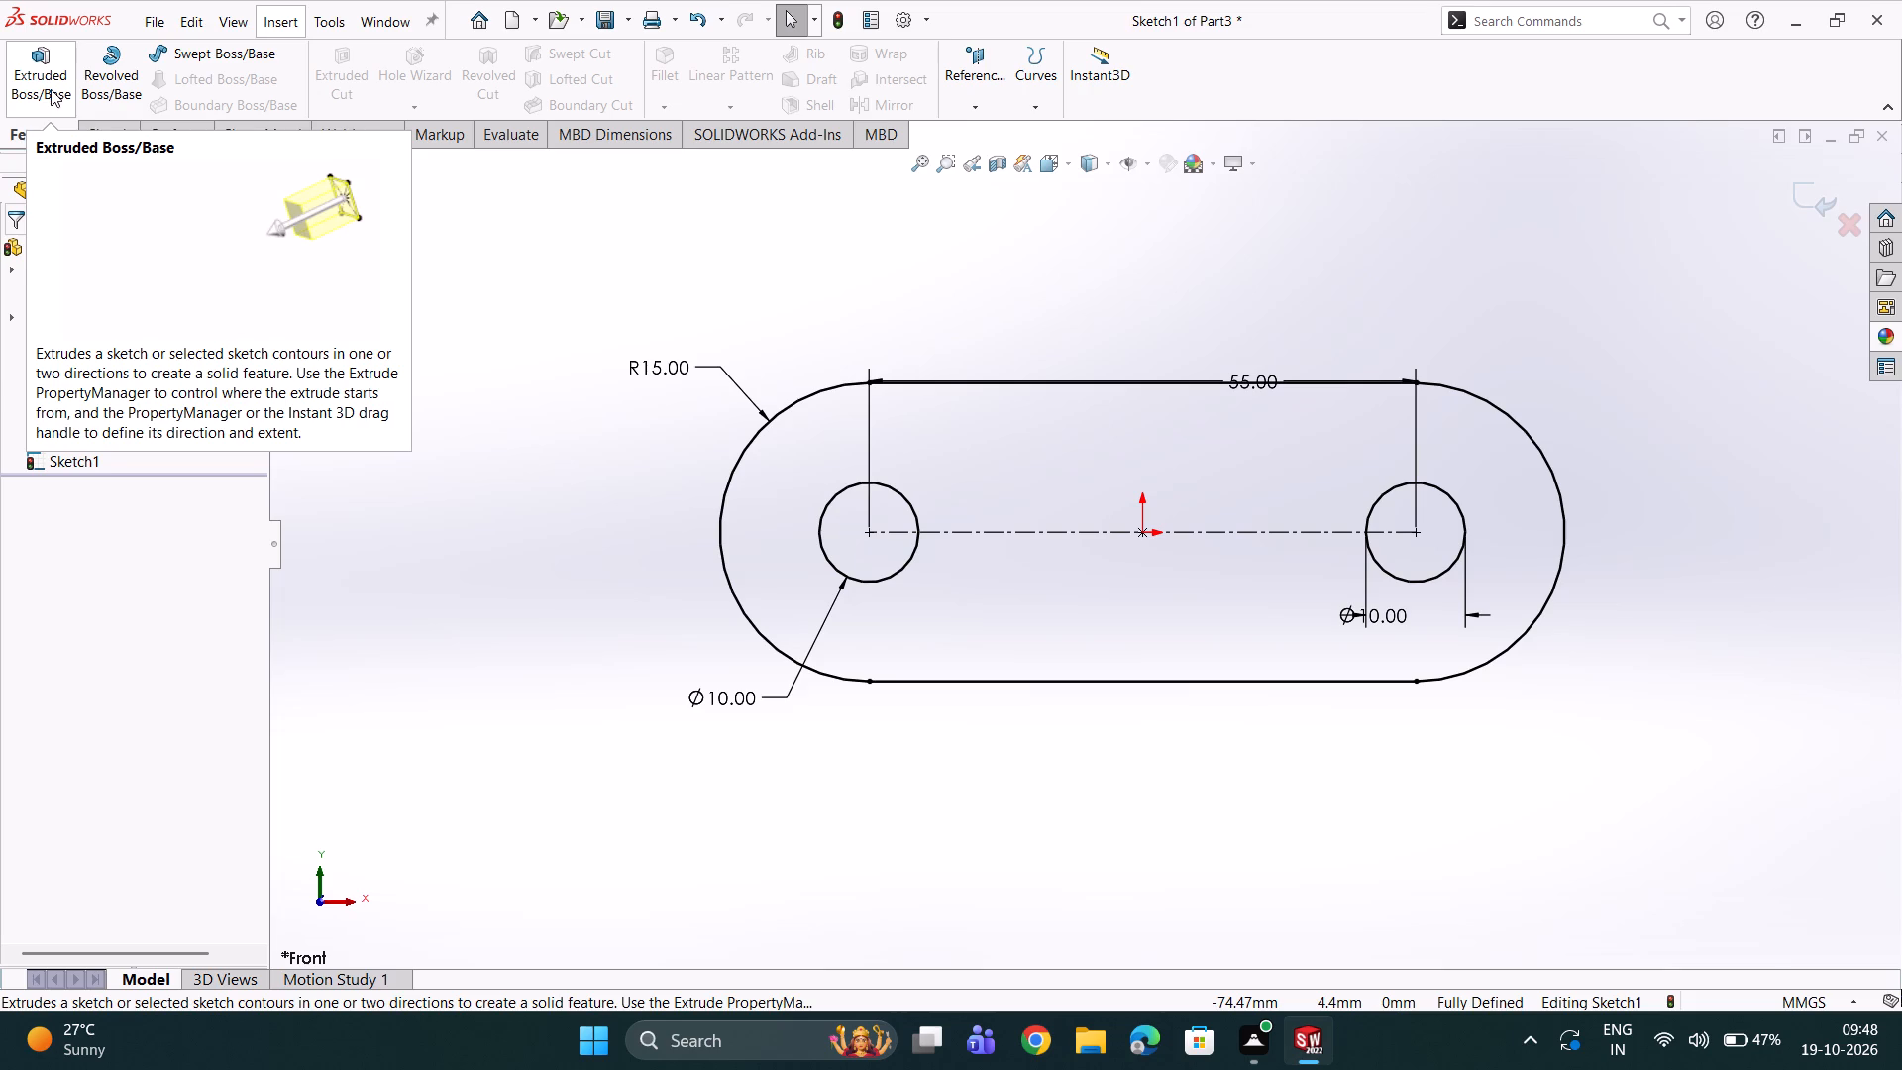
{"action": "left_click", "coordinate": [51, 89]}
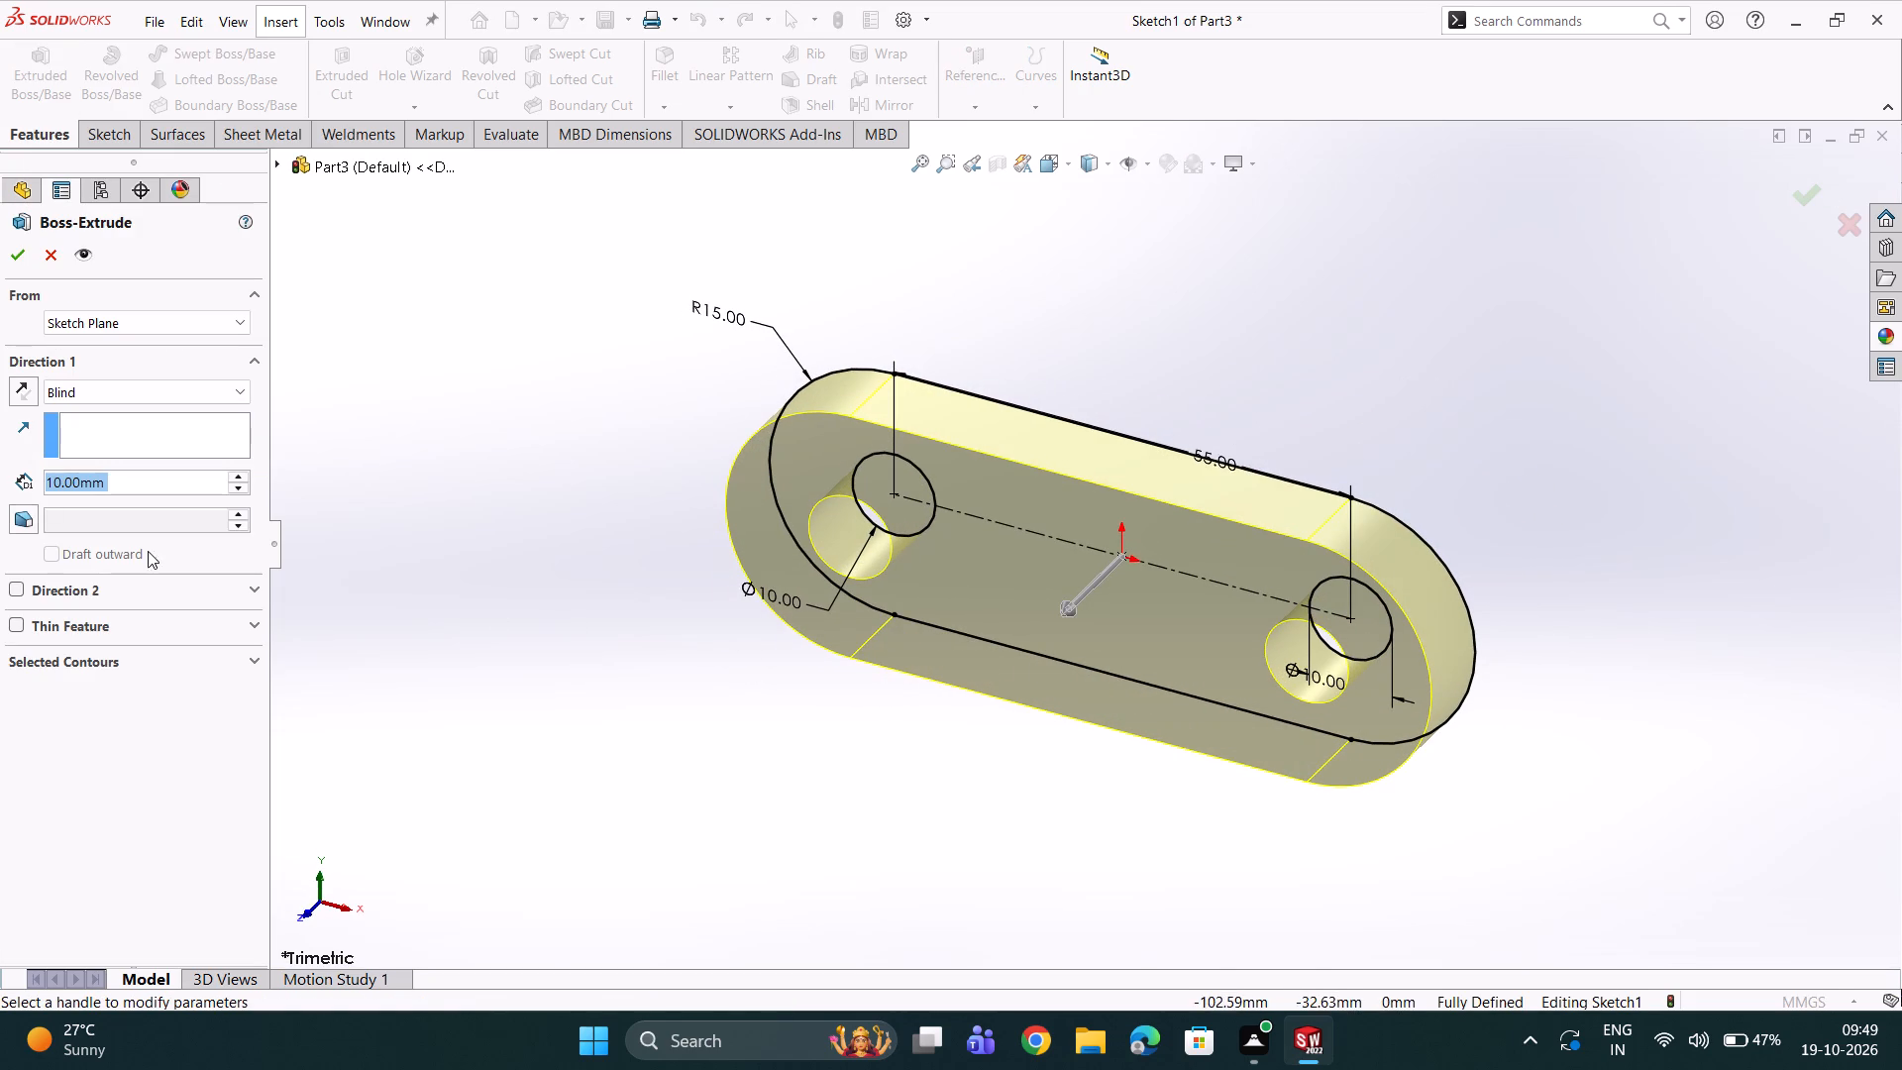
{"action": "left_click", "coordinate": [119, 666]}
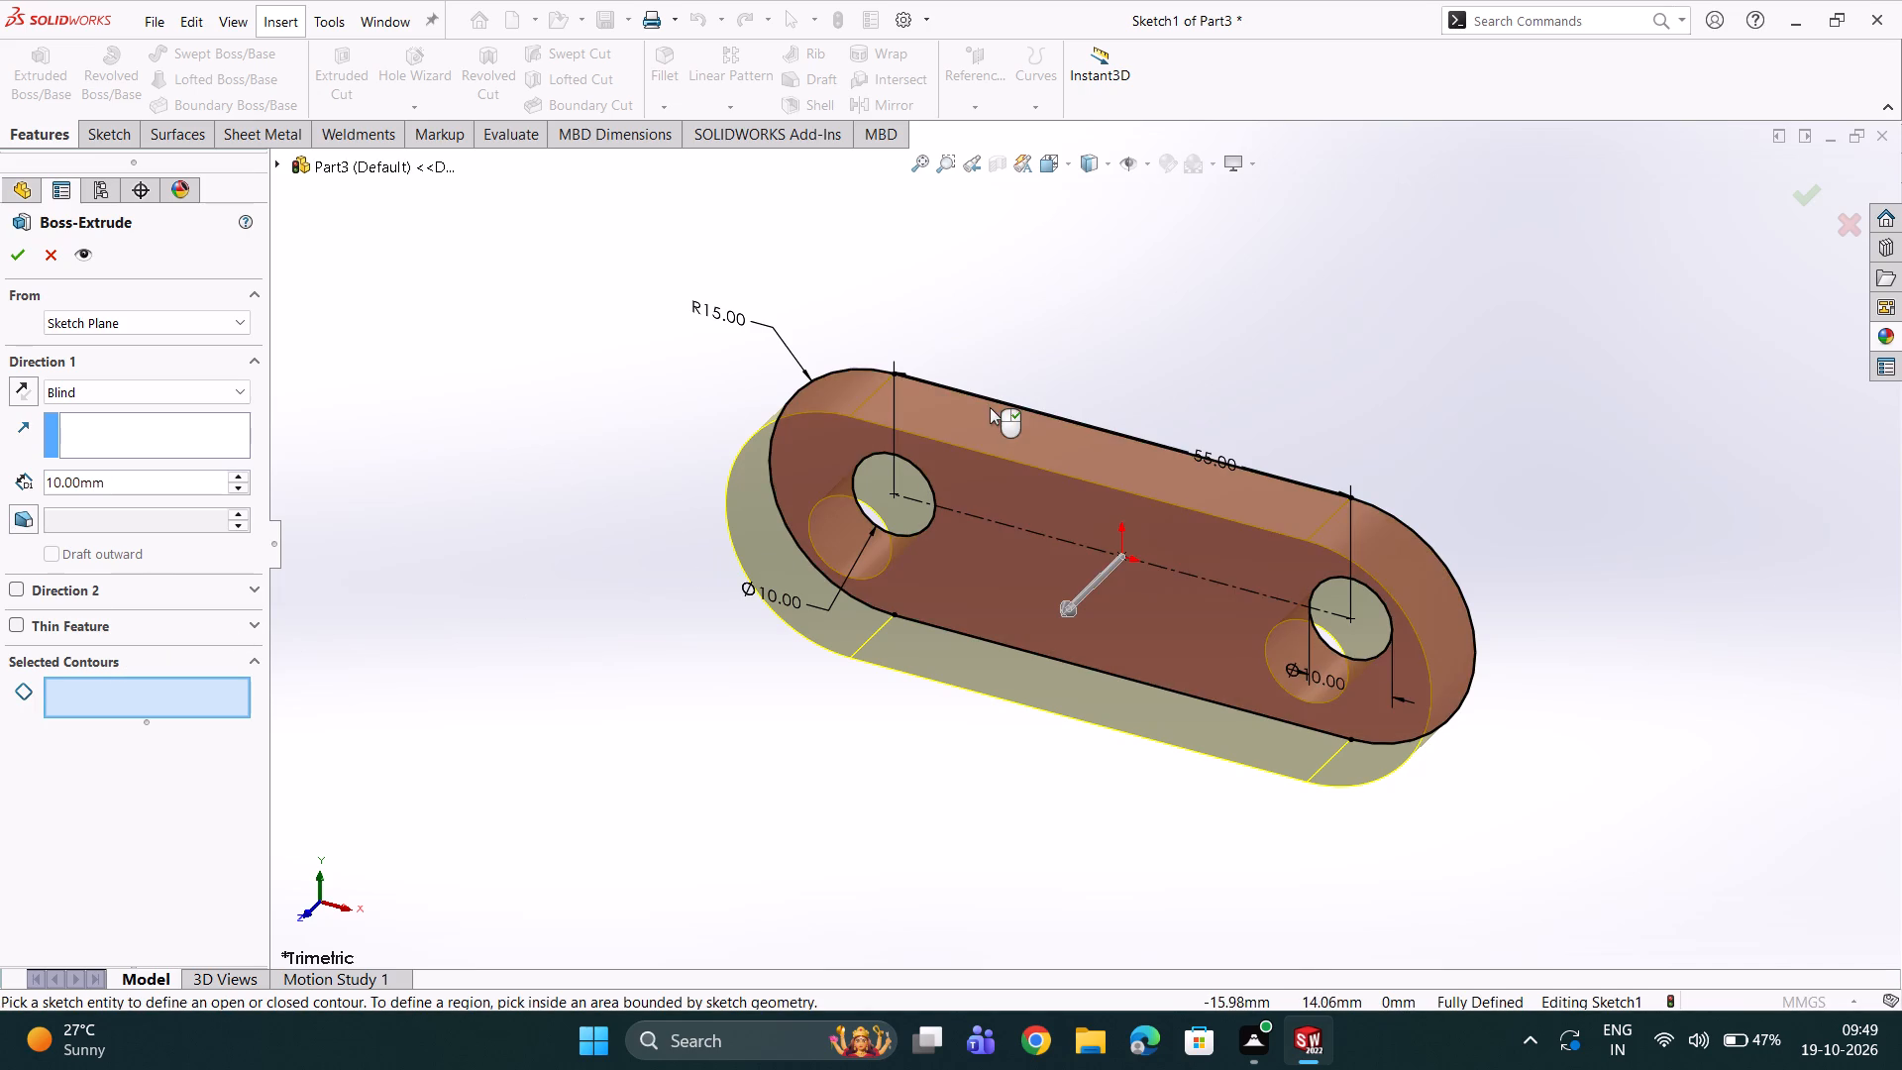
{"action": "left_click", "coordinate": [1015, 402]}
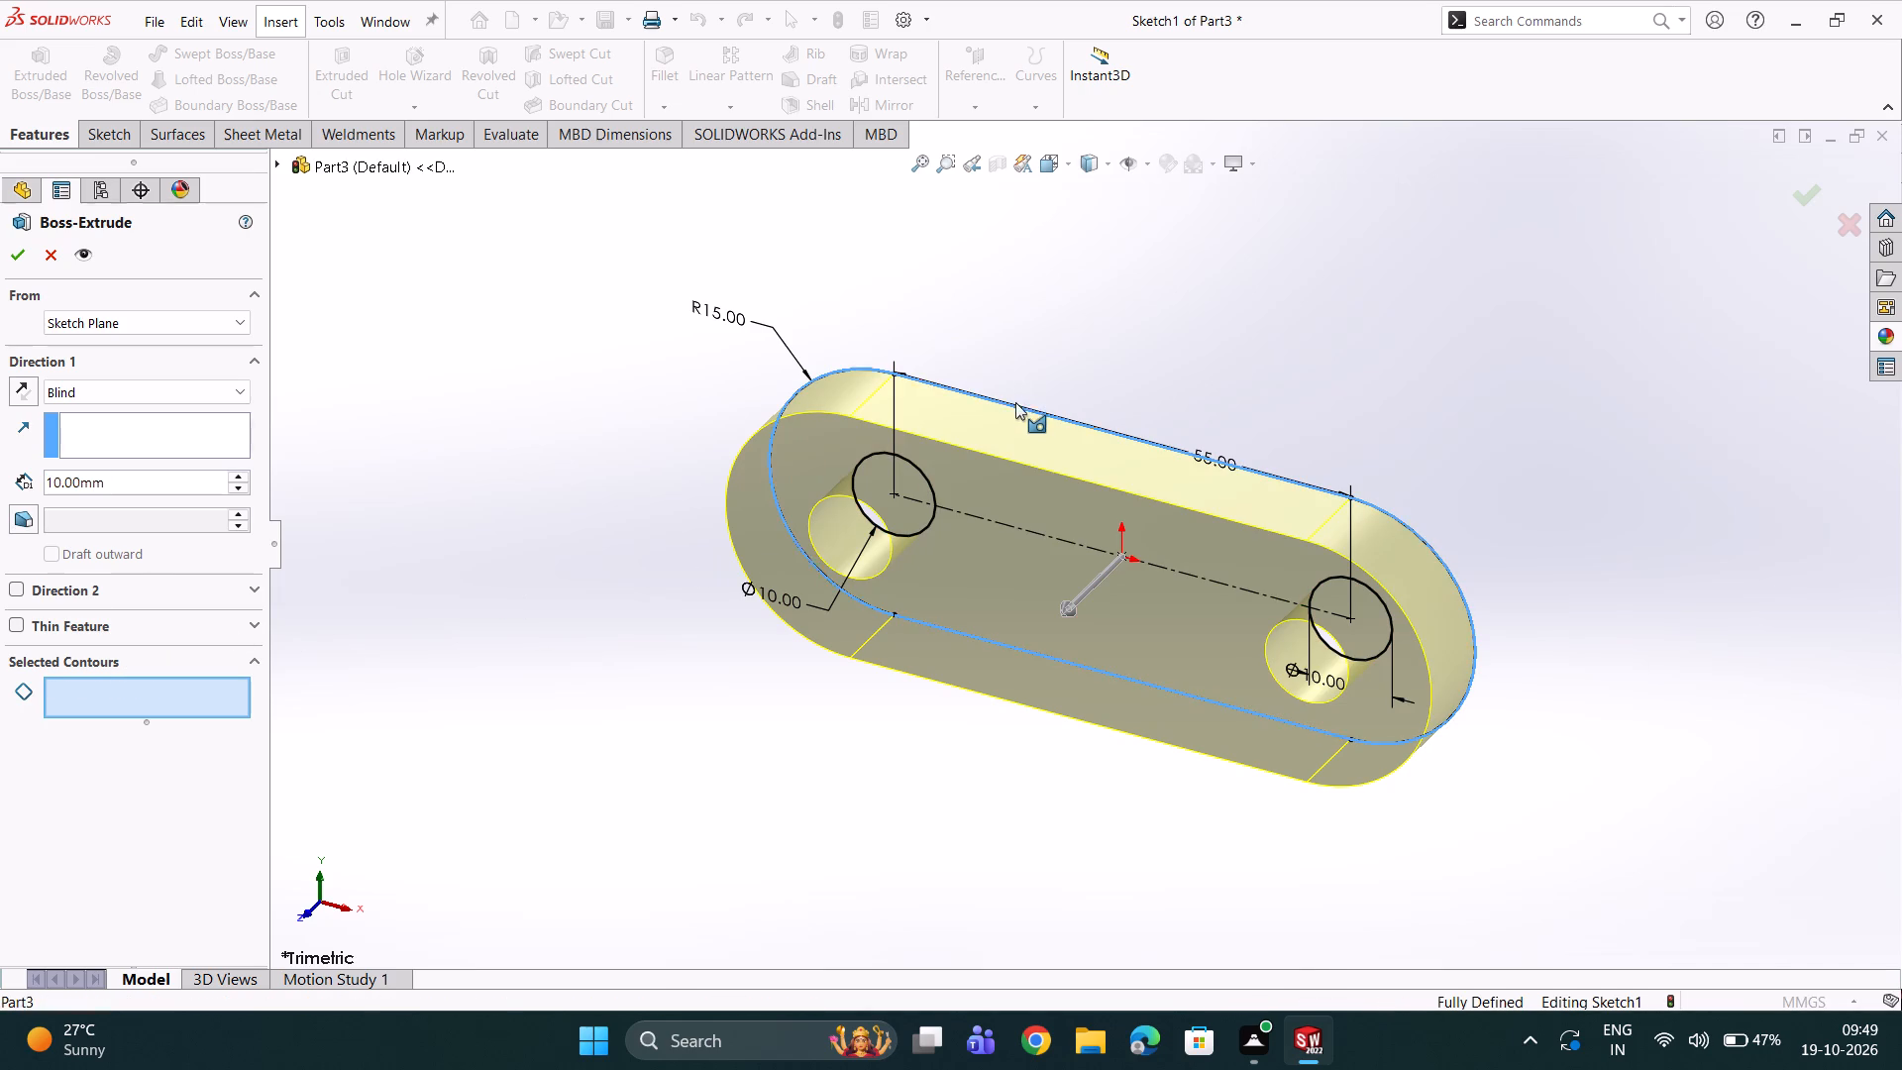
{"action": "left_click", "coordinate": [12, 387]}
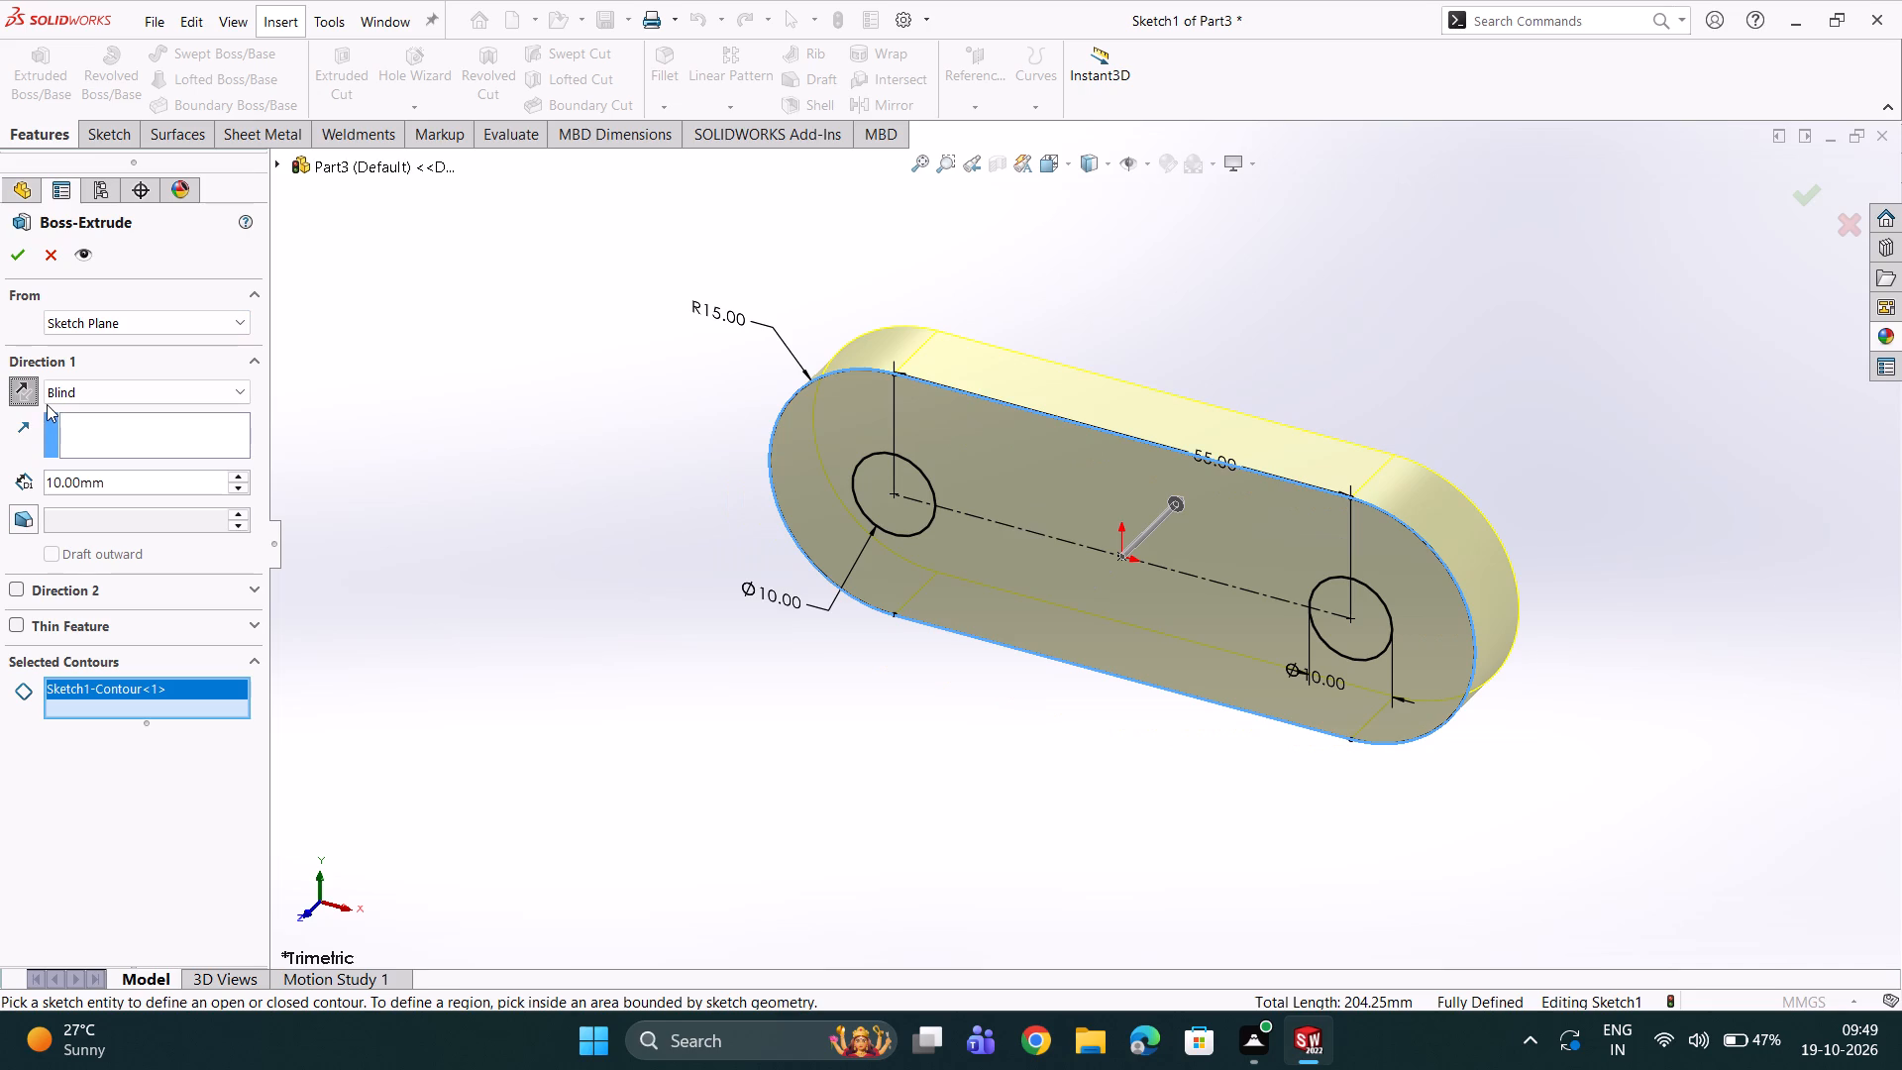
{"action": "double_click", "coordinate": [117, 490]}
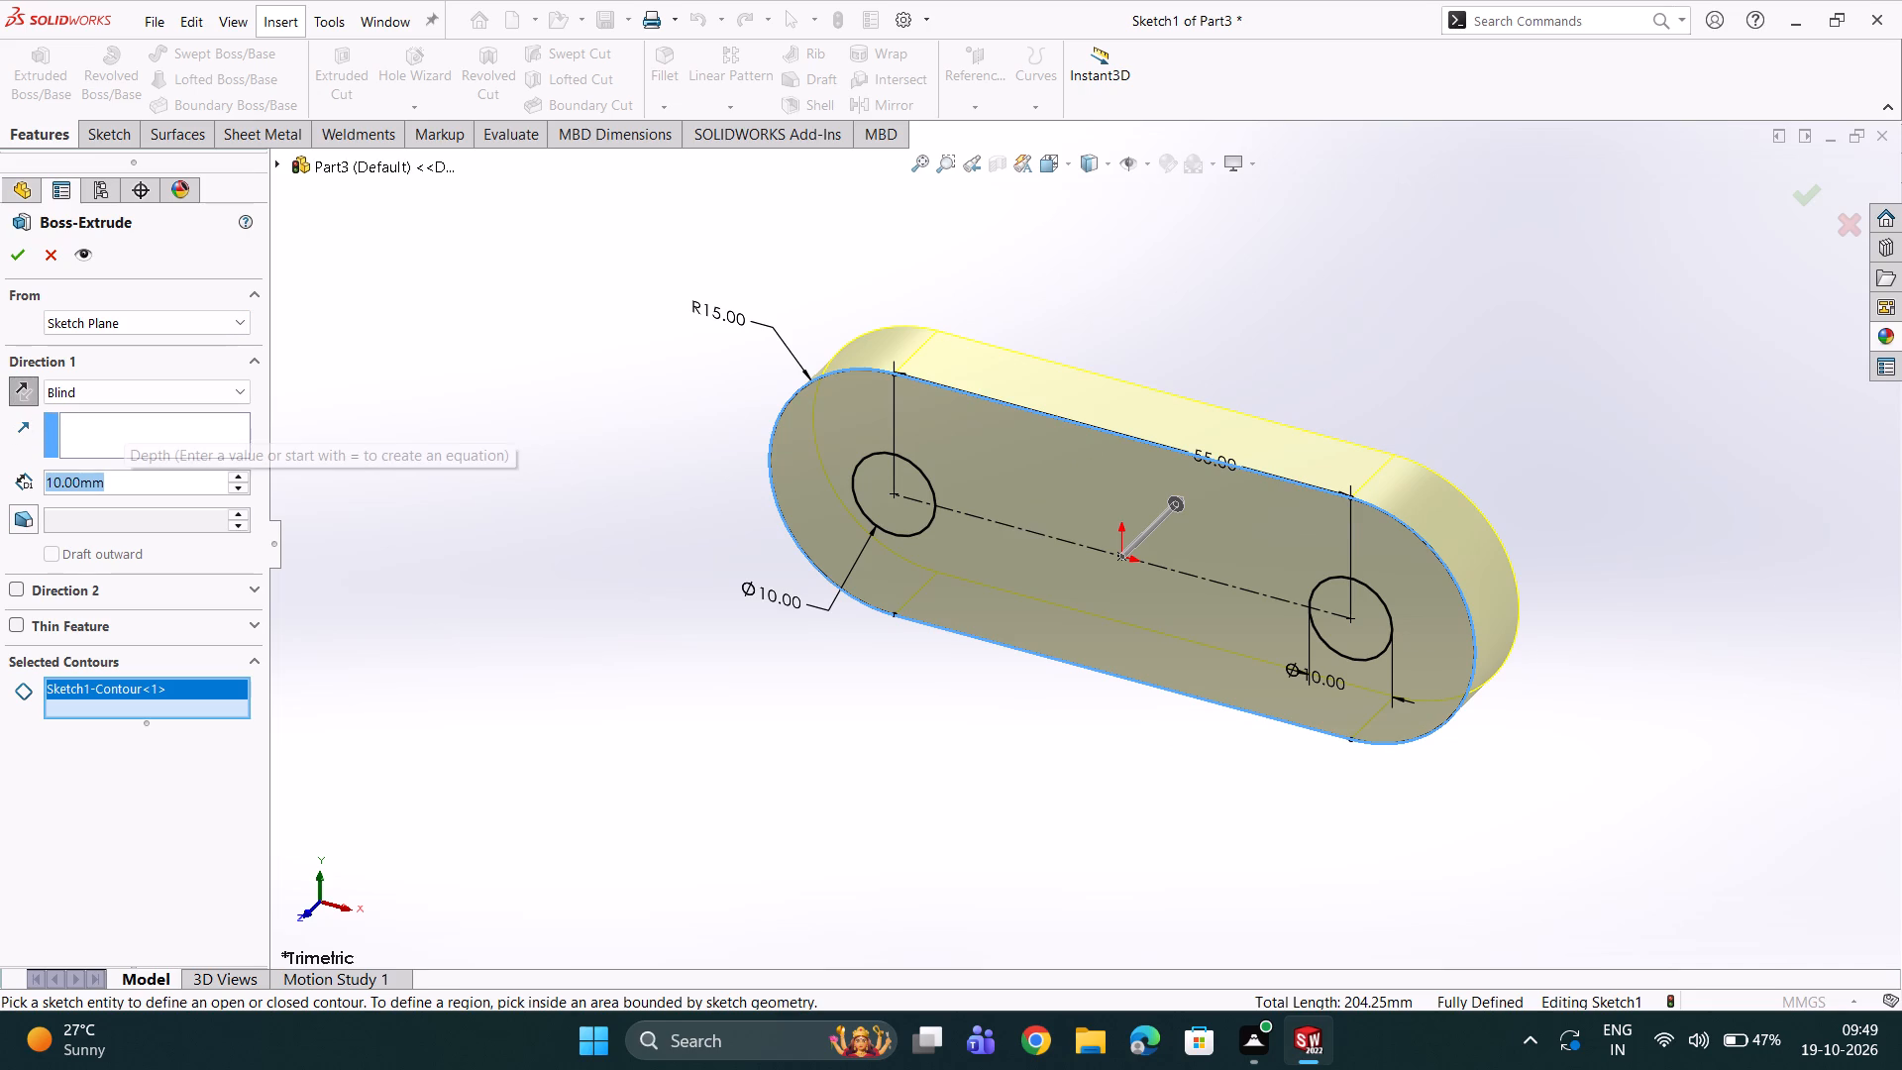
{"action": "key", "text": "5"}
{"action": "key", "text": "Return"}
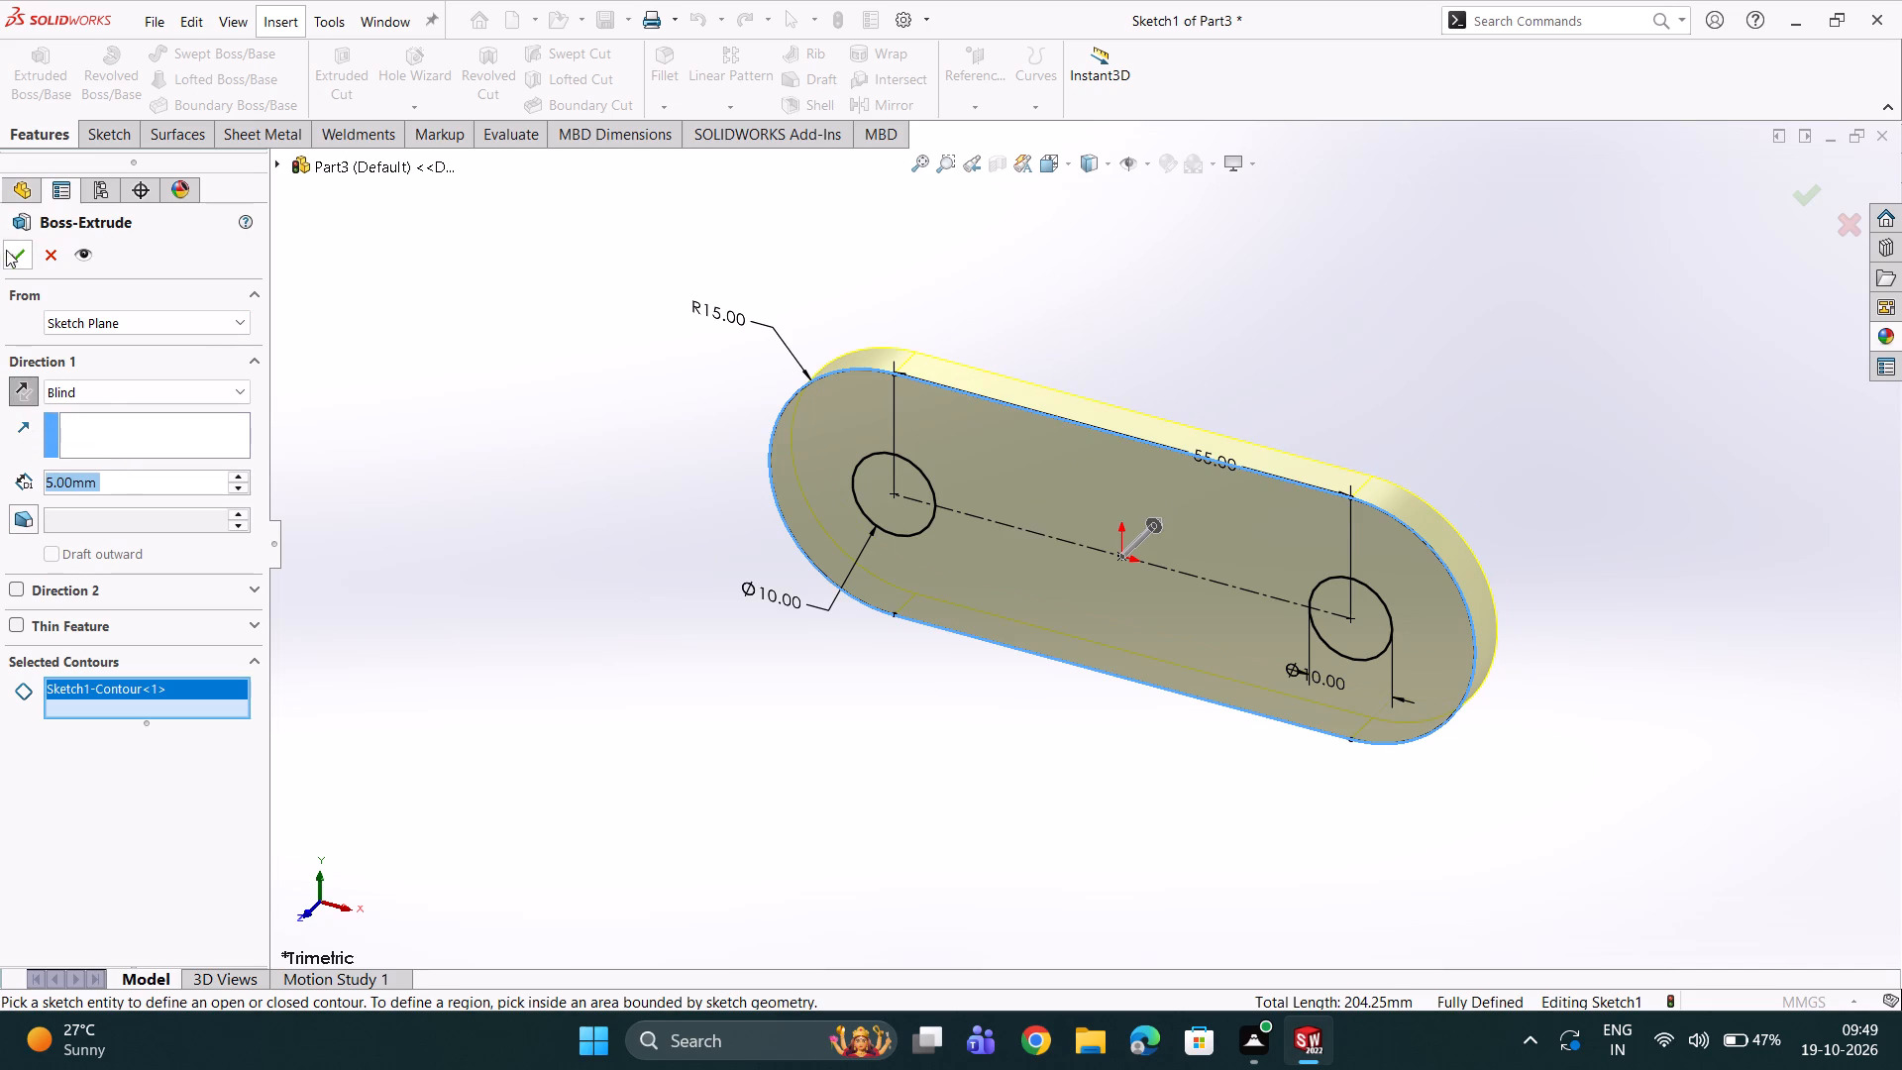
{"action": "left_click", "coordinate": [7, 261]}
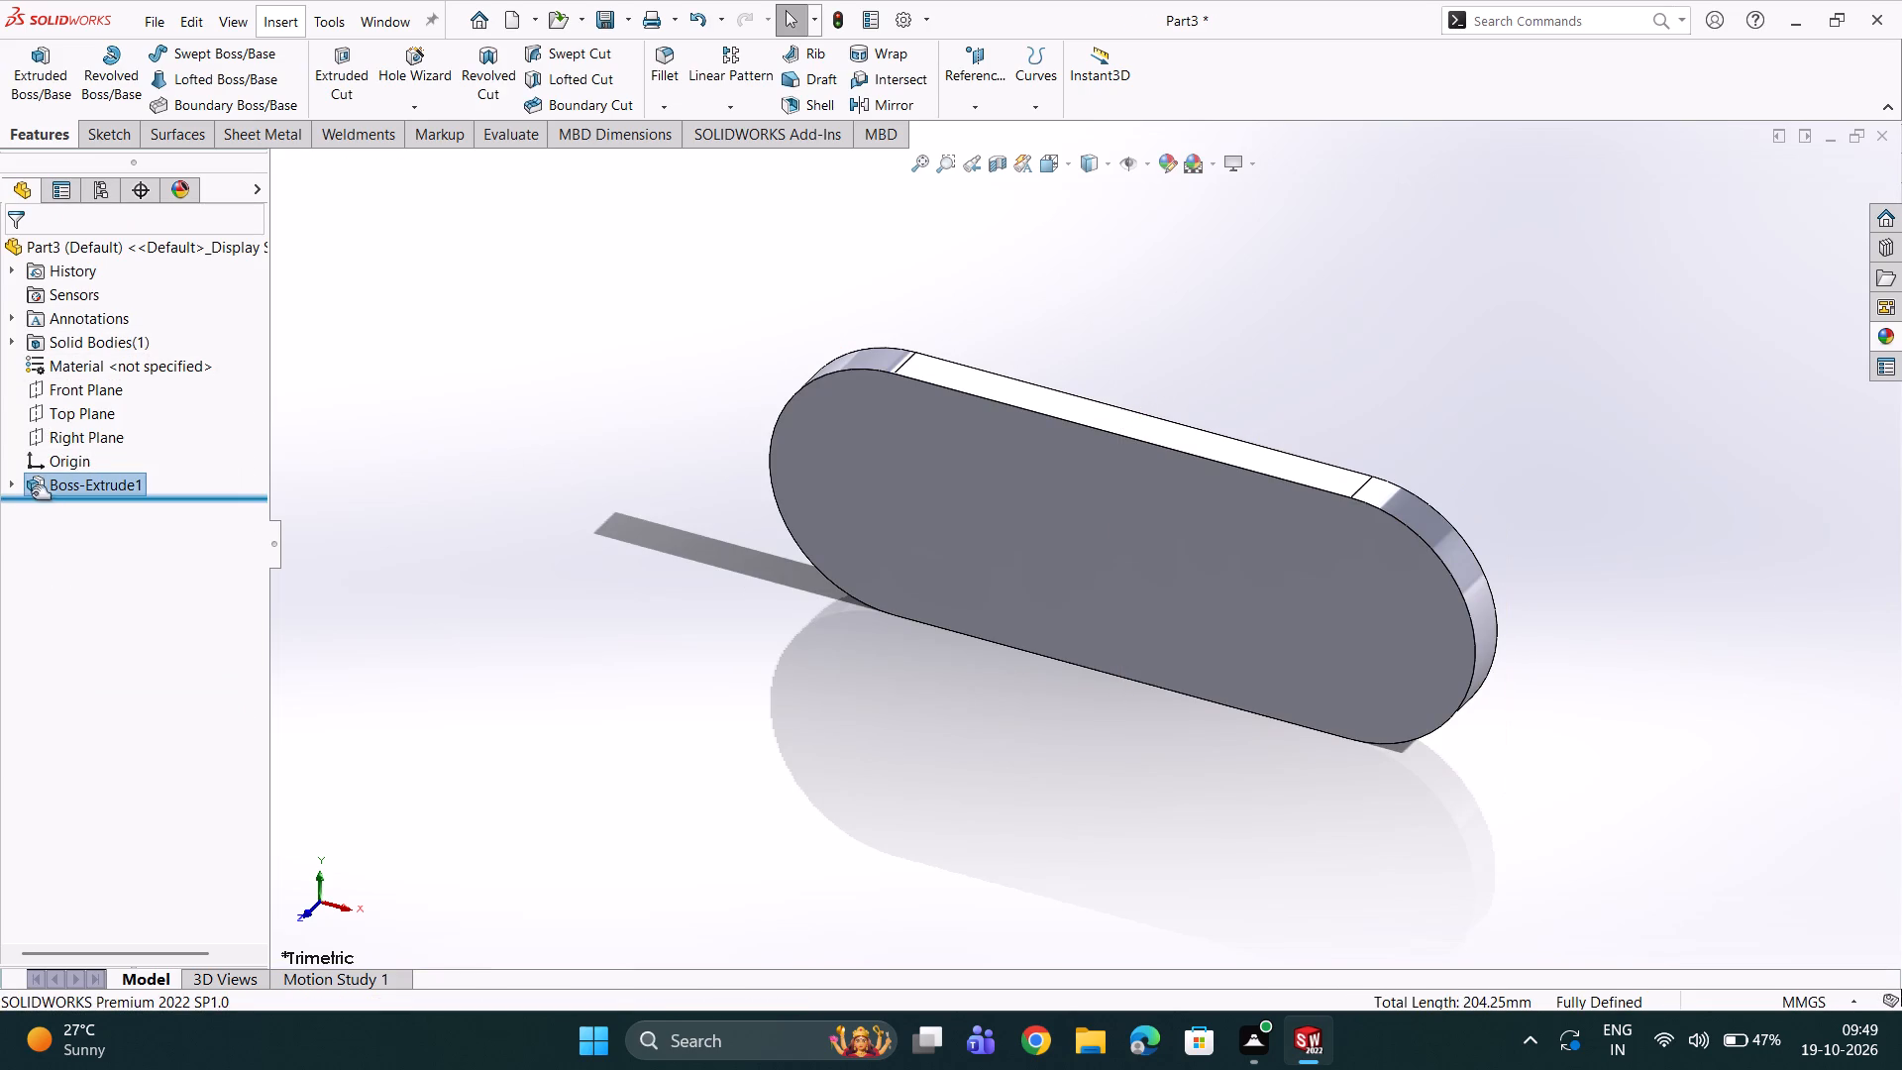
Reuse Sketch1 to extrude its two circle regions 15 mm as pins on the plate's front face, with the result merged.
{"action": "left_click", "coordinate": [13, 481]}
{"action": "left_click", "coordinate": [60, 500]}
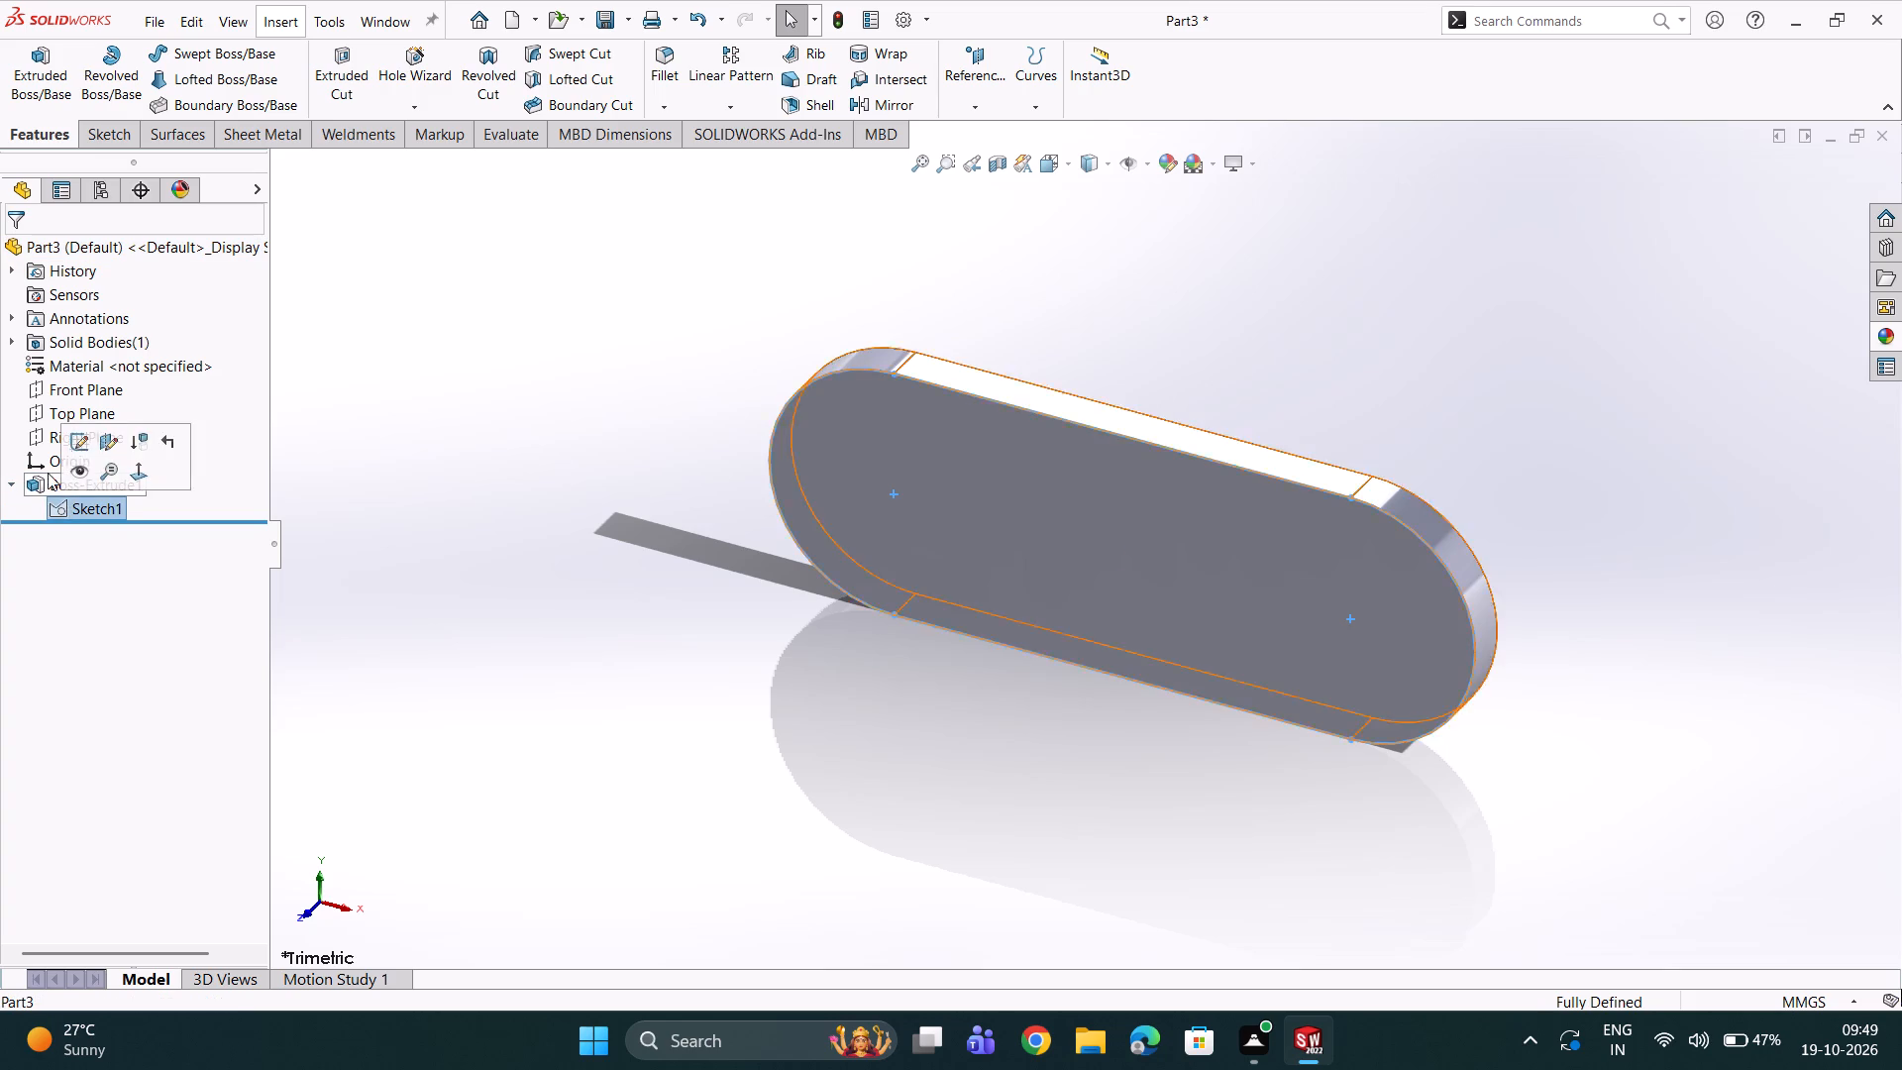
{"action": "left_click", "coordinate": [45, 74]}
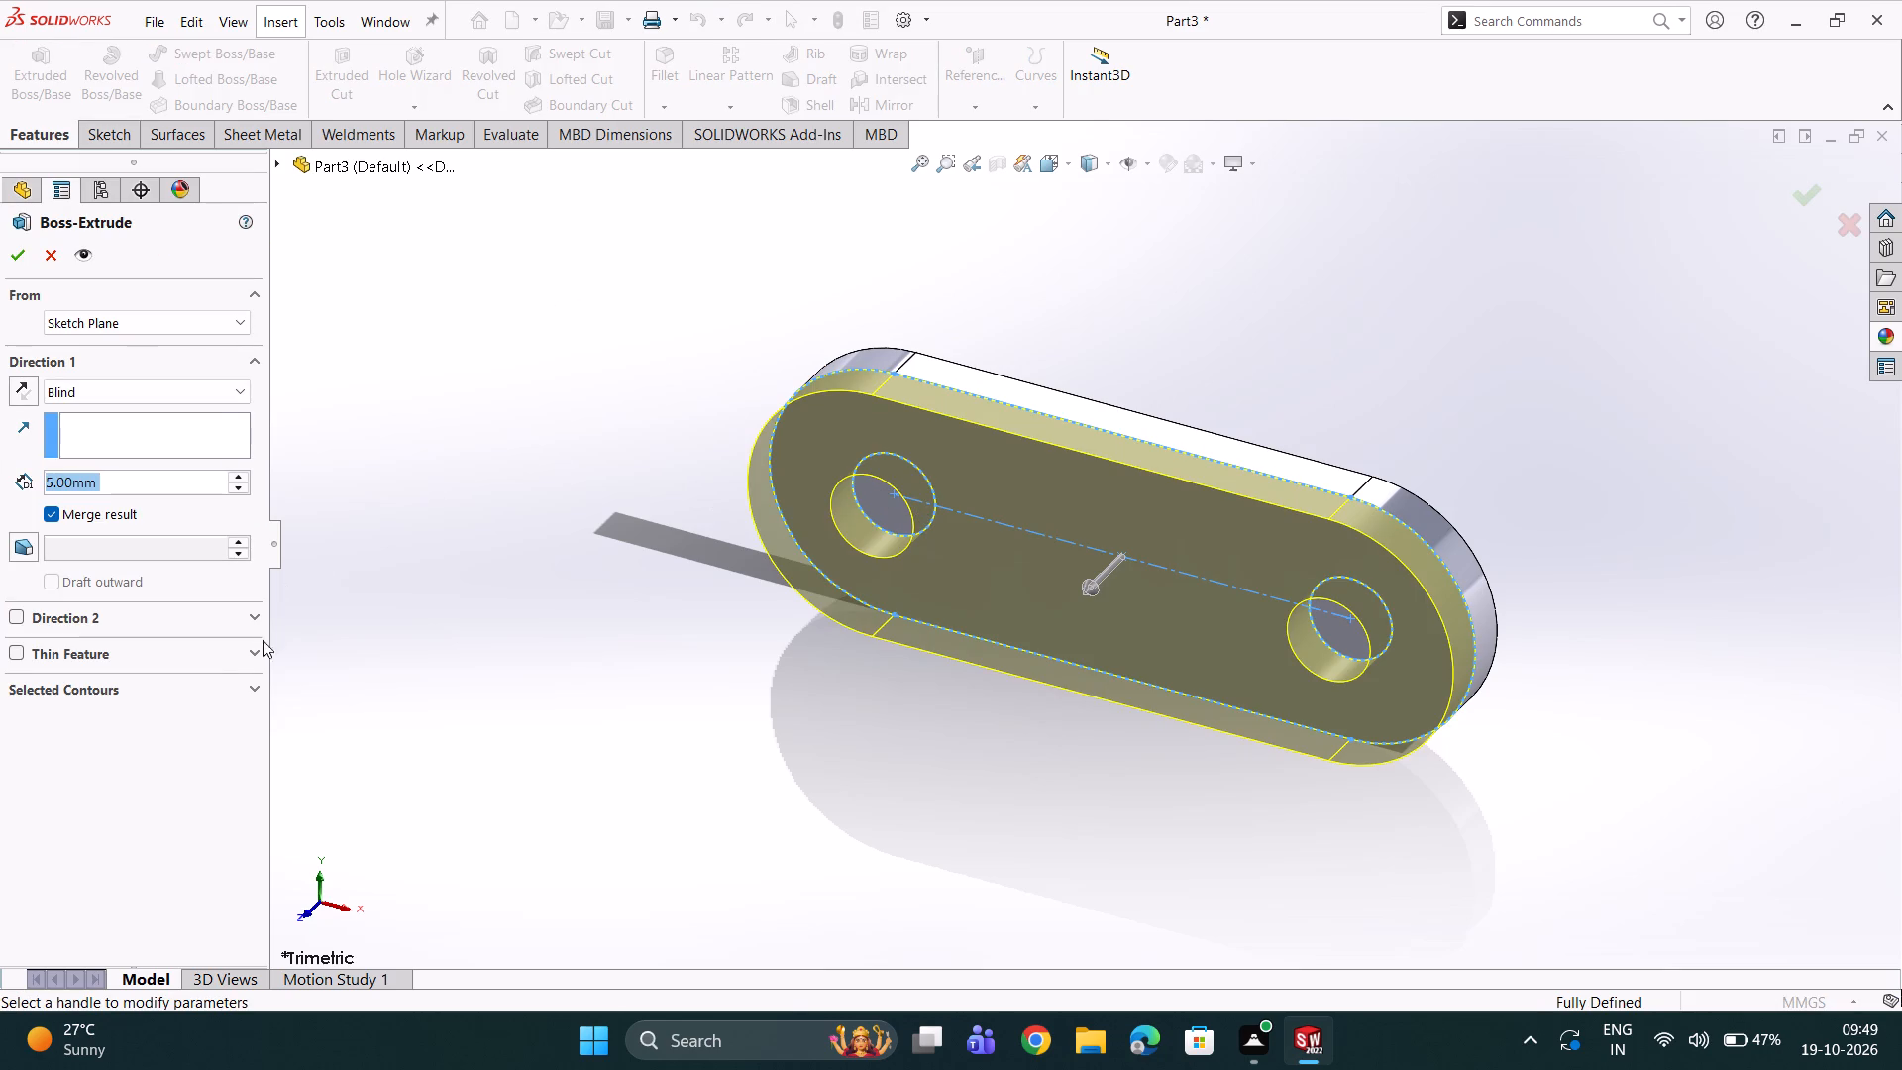
{"action": "left_click", "coordinate": [239, 684]}
{"action": "left_click", "coordinate": [198, 718]}
{"action": "right_click", "coordinate": [196, 714]}
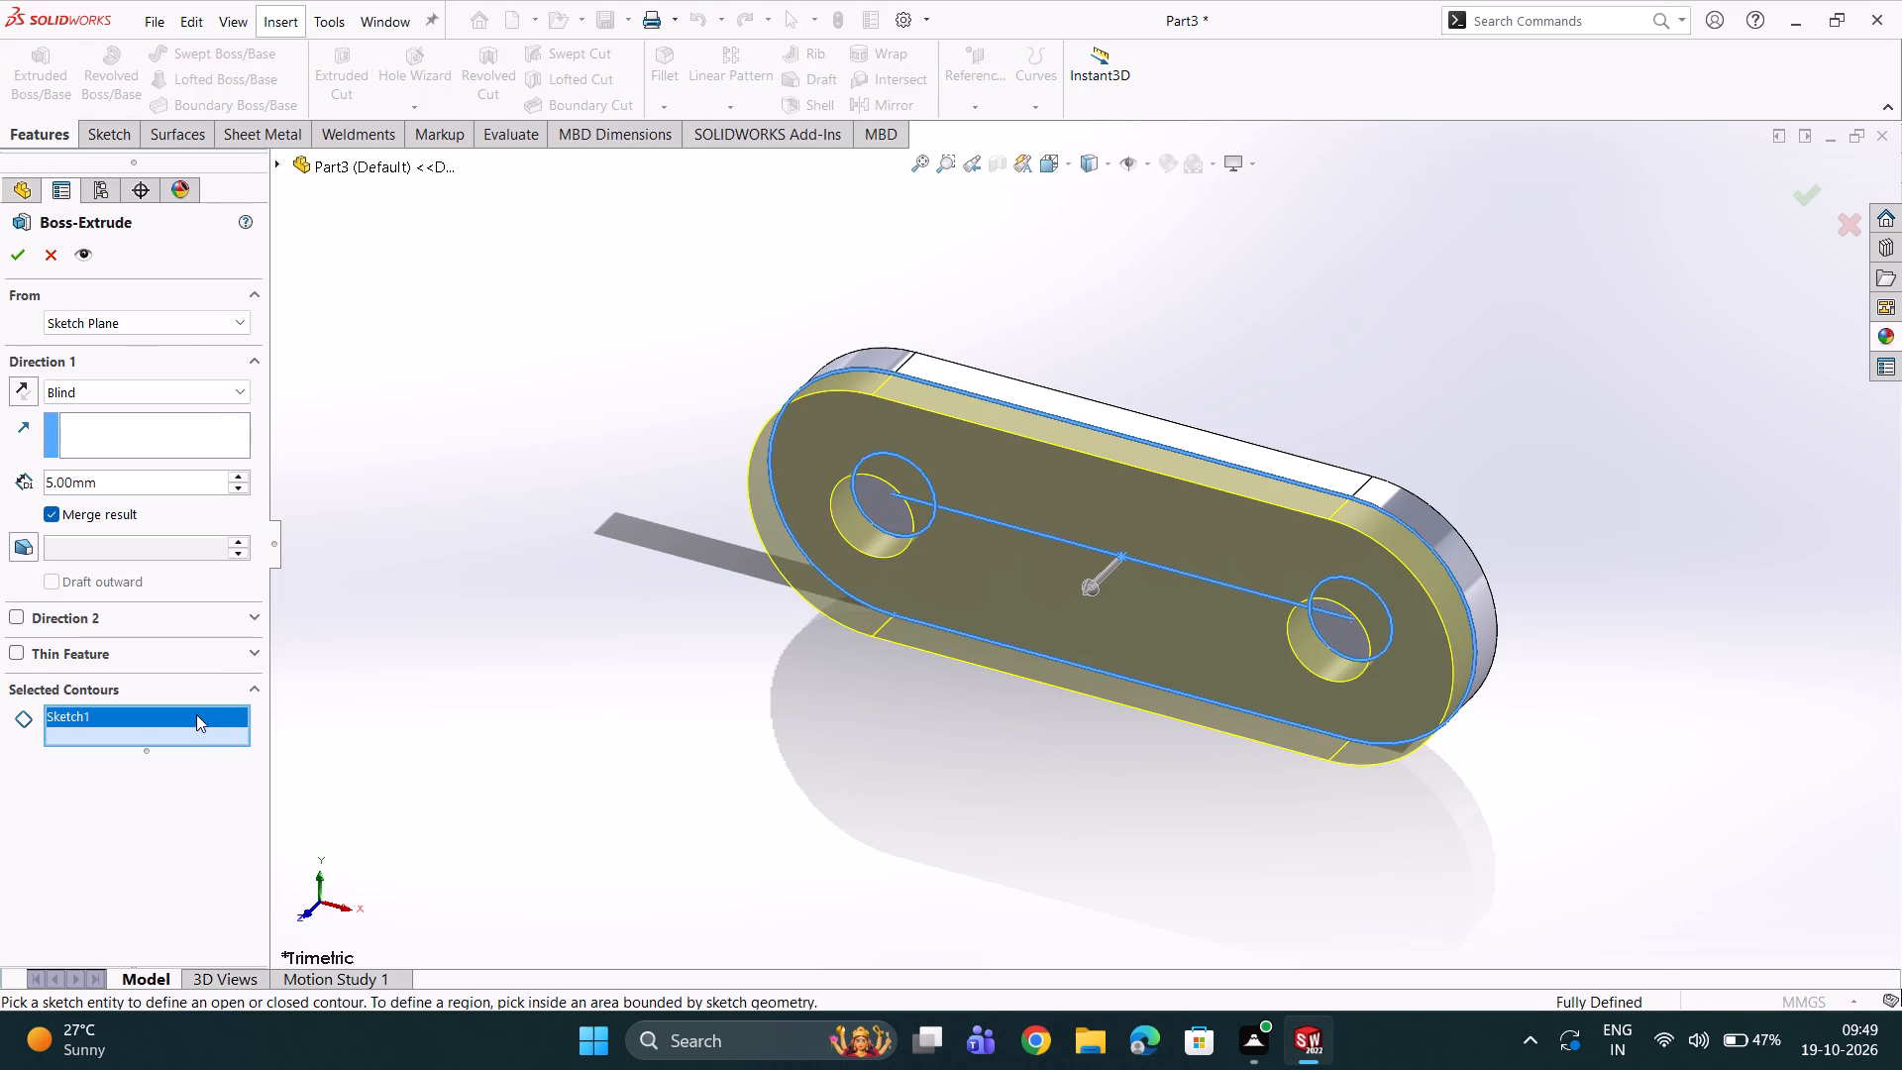
{"action": "left_click", "coordinate": [263, 746]}
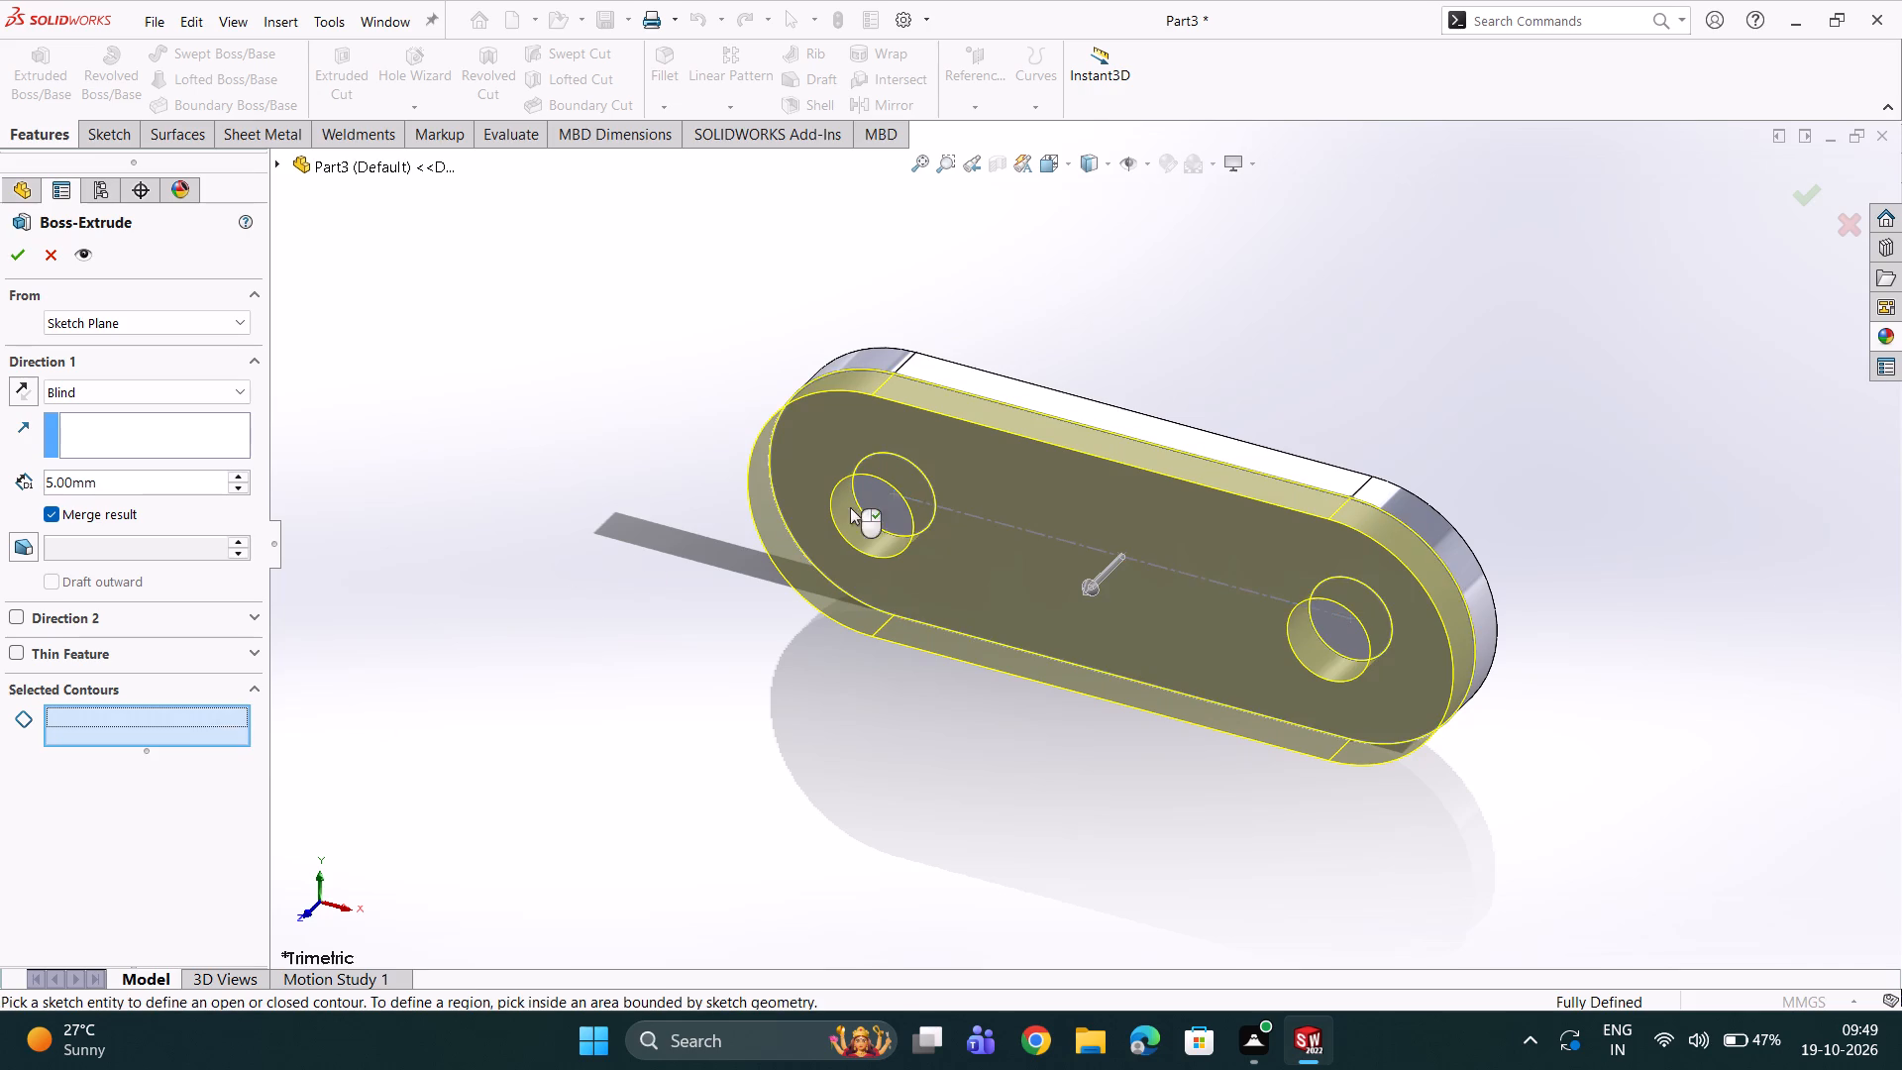
{"action": "left_click", "coordinate": [907, 493]}
{"action": "left_click", "coordinate": [882, 511]}
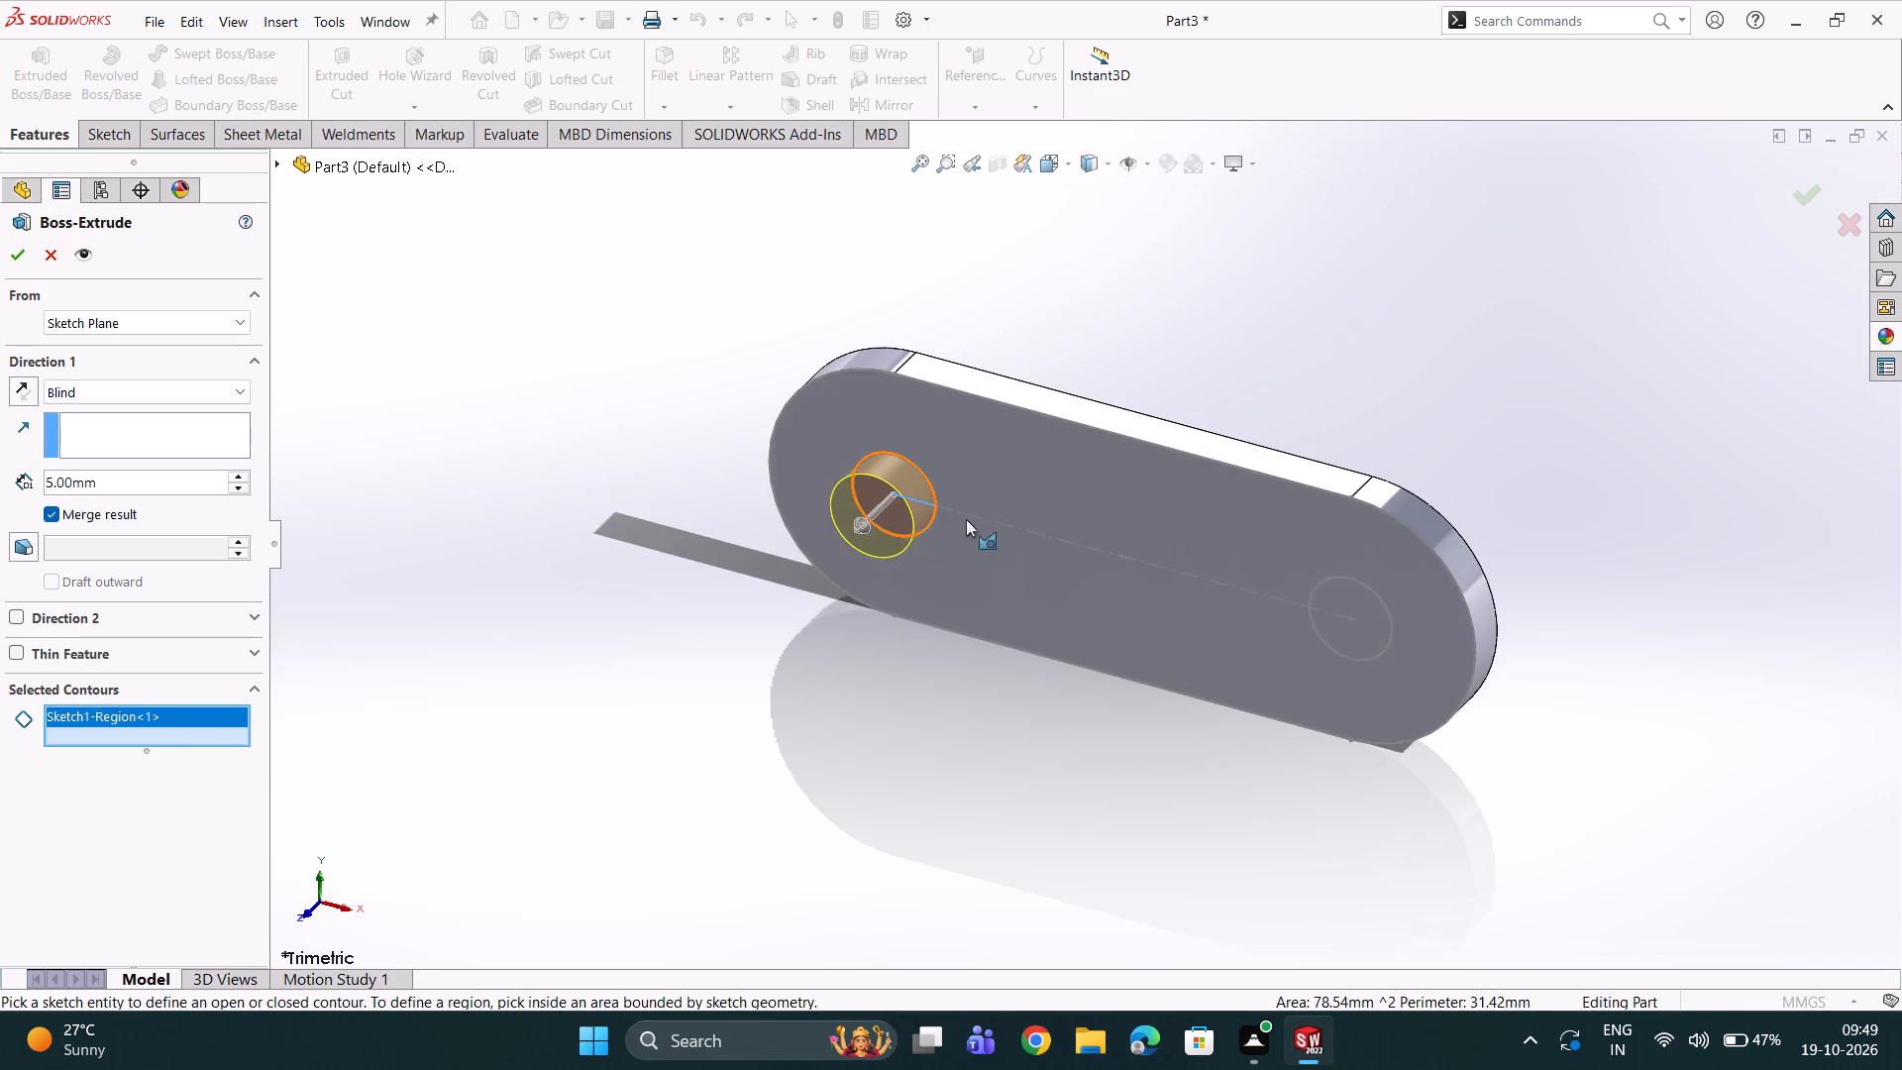
{"action": "left_click", "coordinate": [1357, 616]}
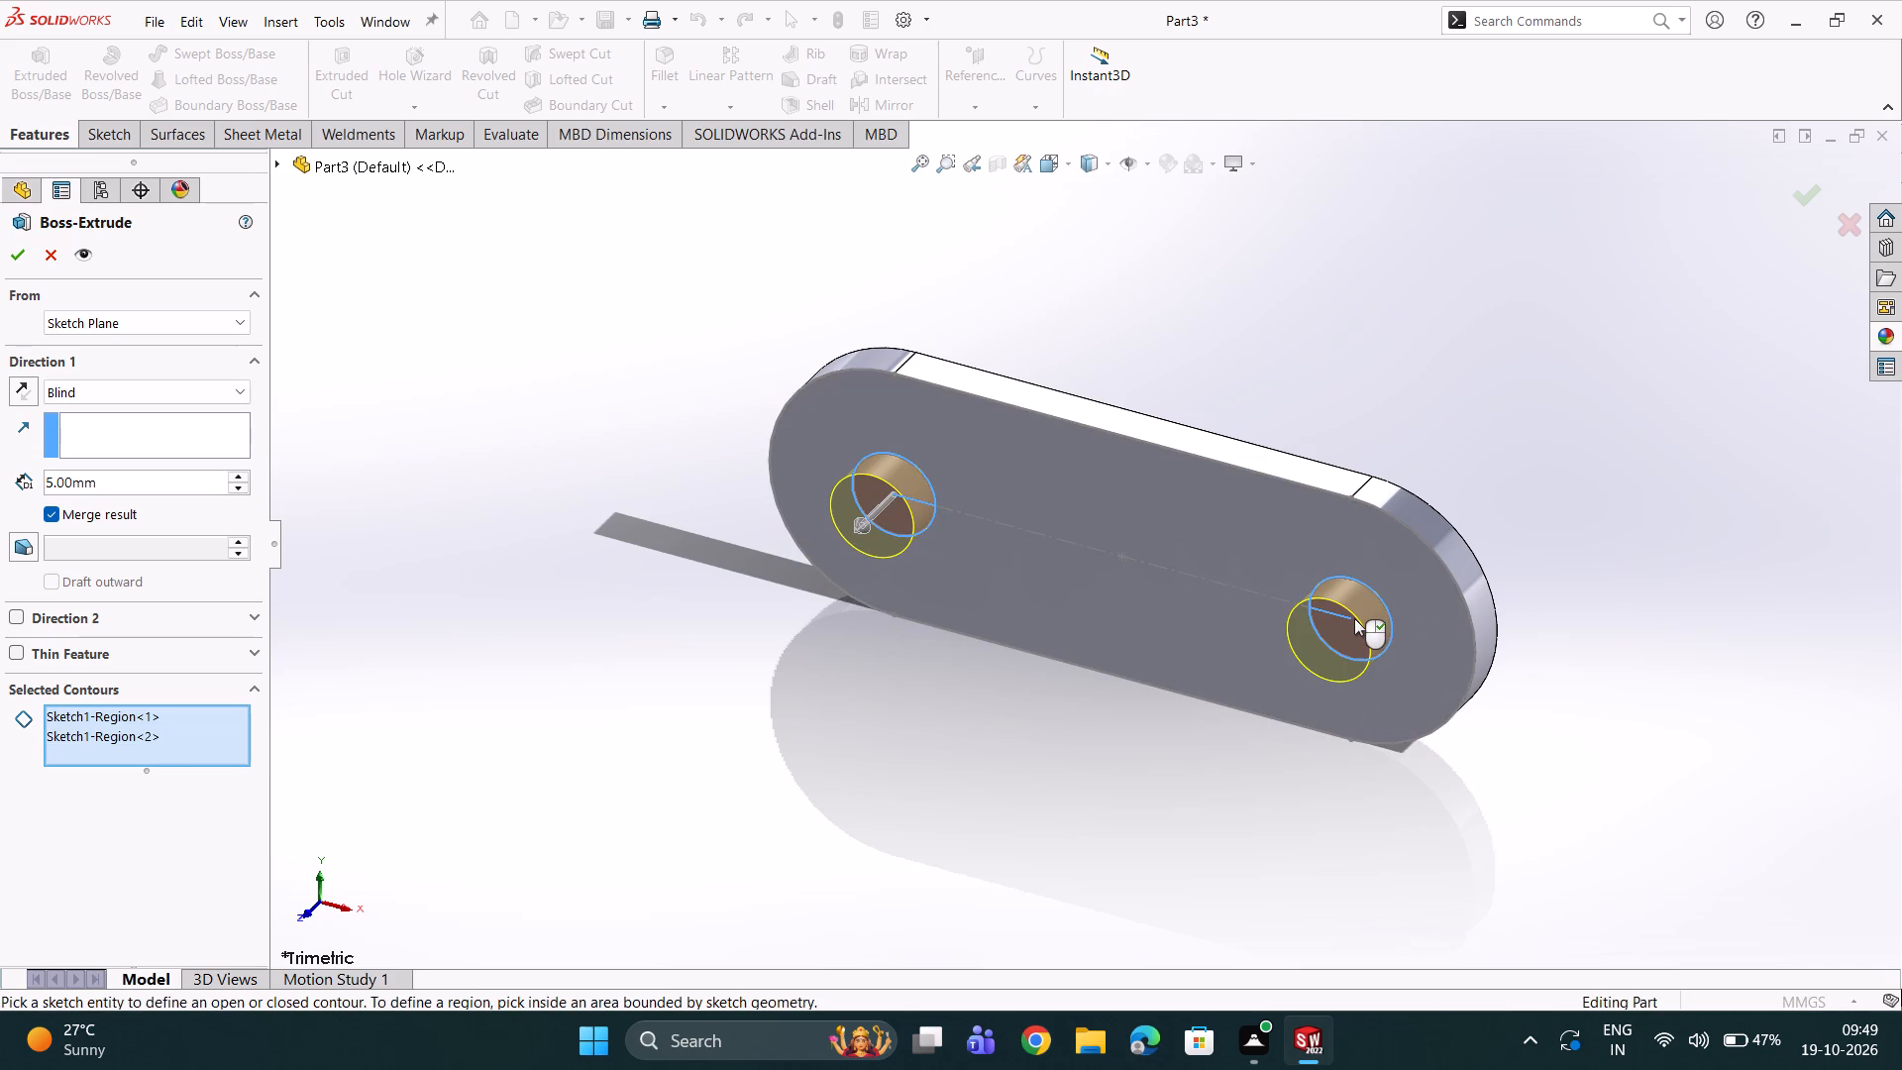
{"action": "double_click", "coordinate": [118, 484]}
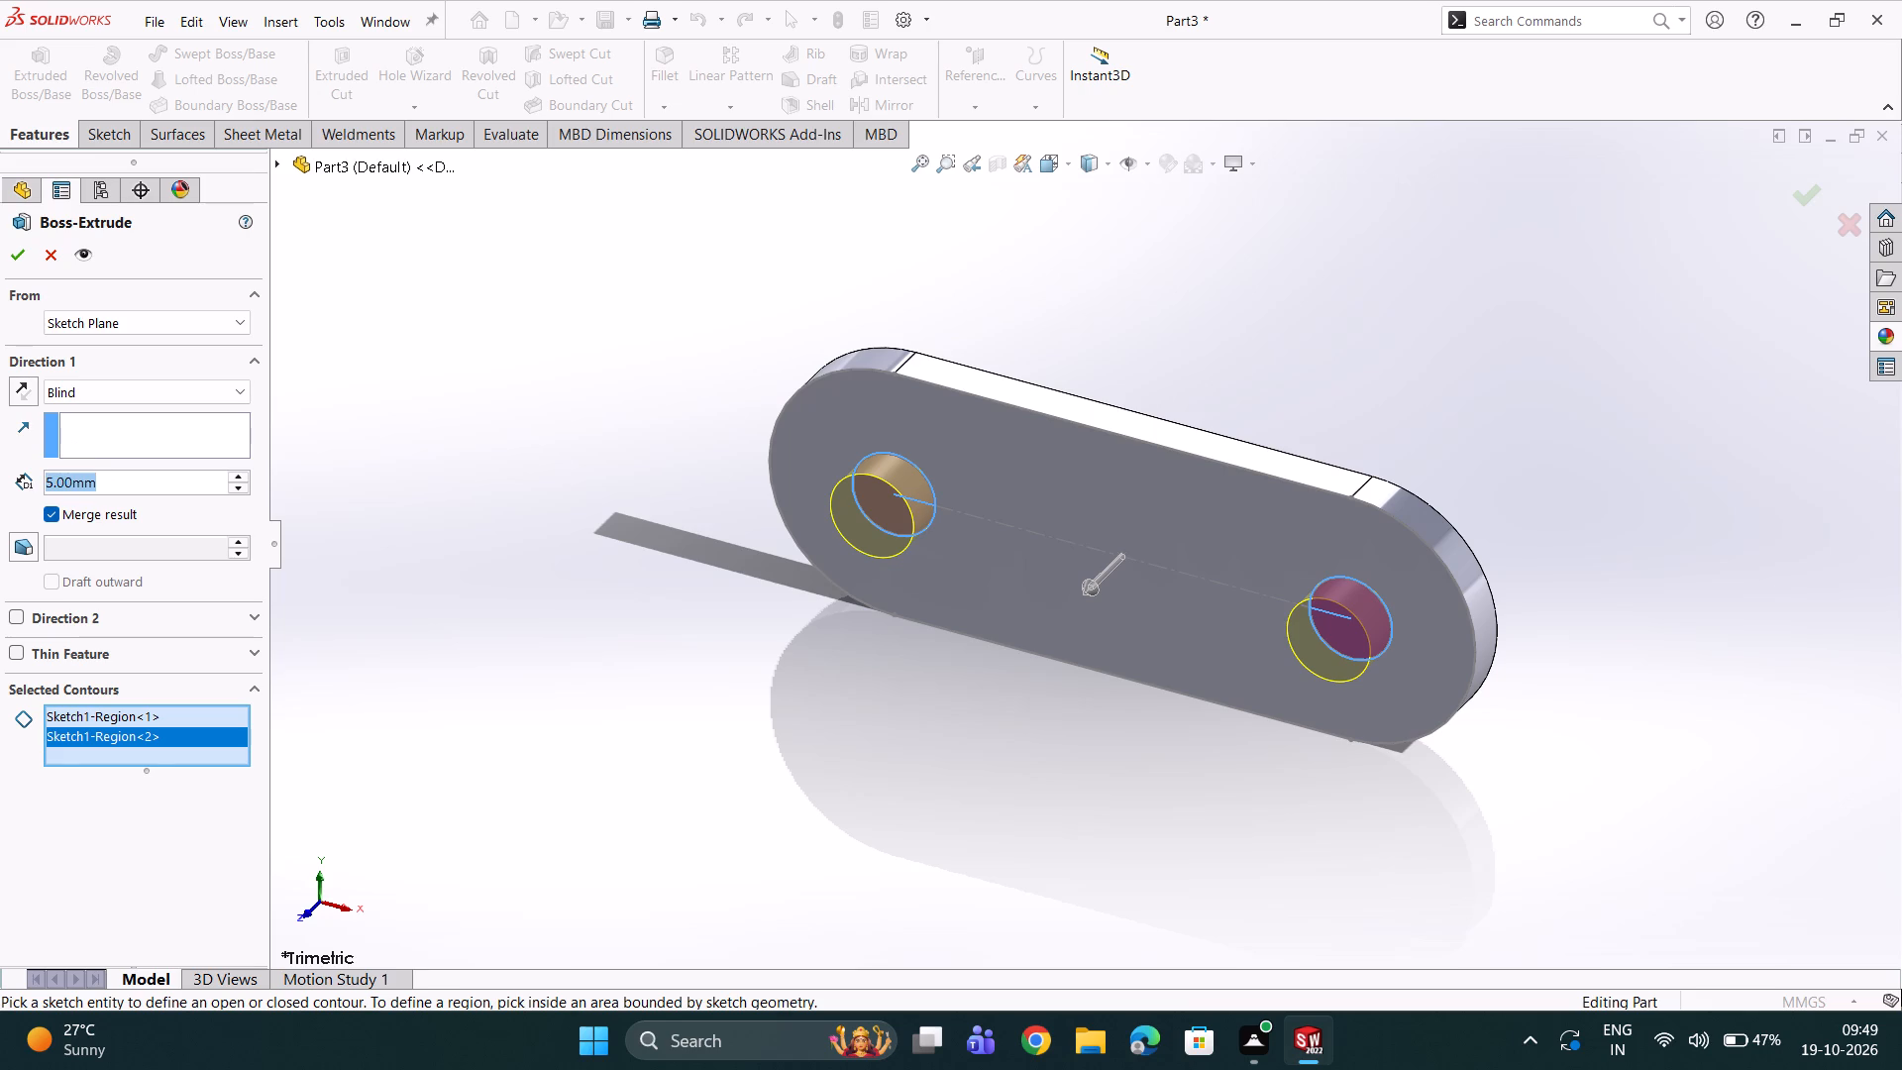
{"action": "type", "text": "20"}
{"action": "key", "text": "Return"}
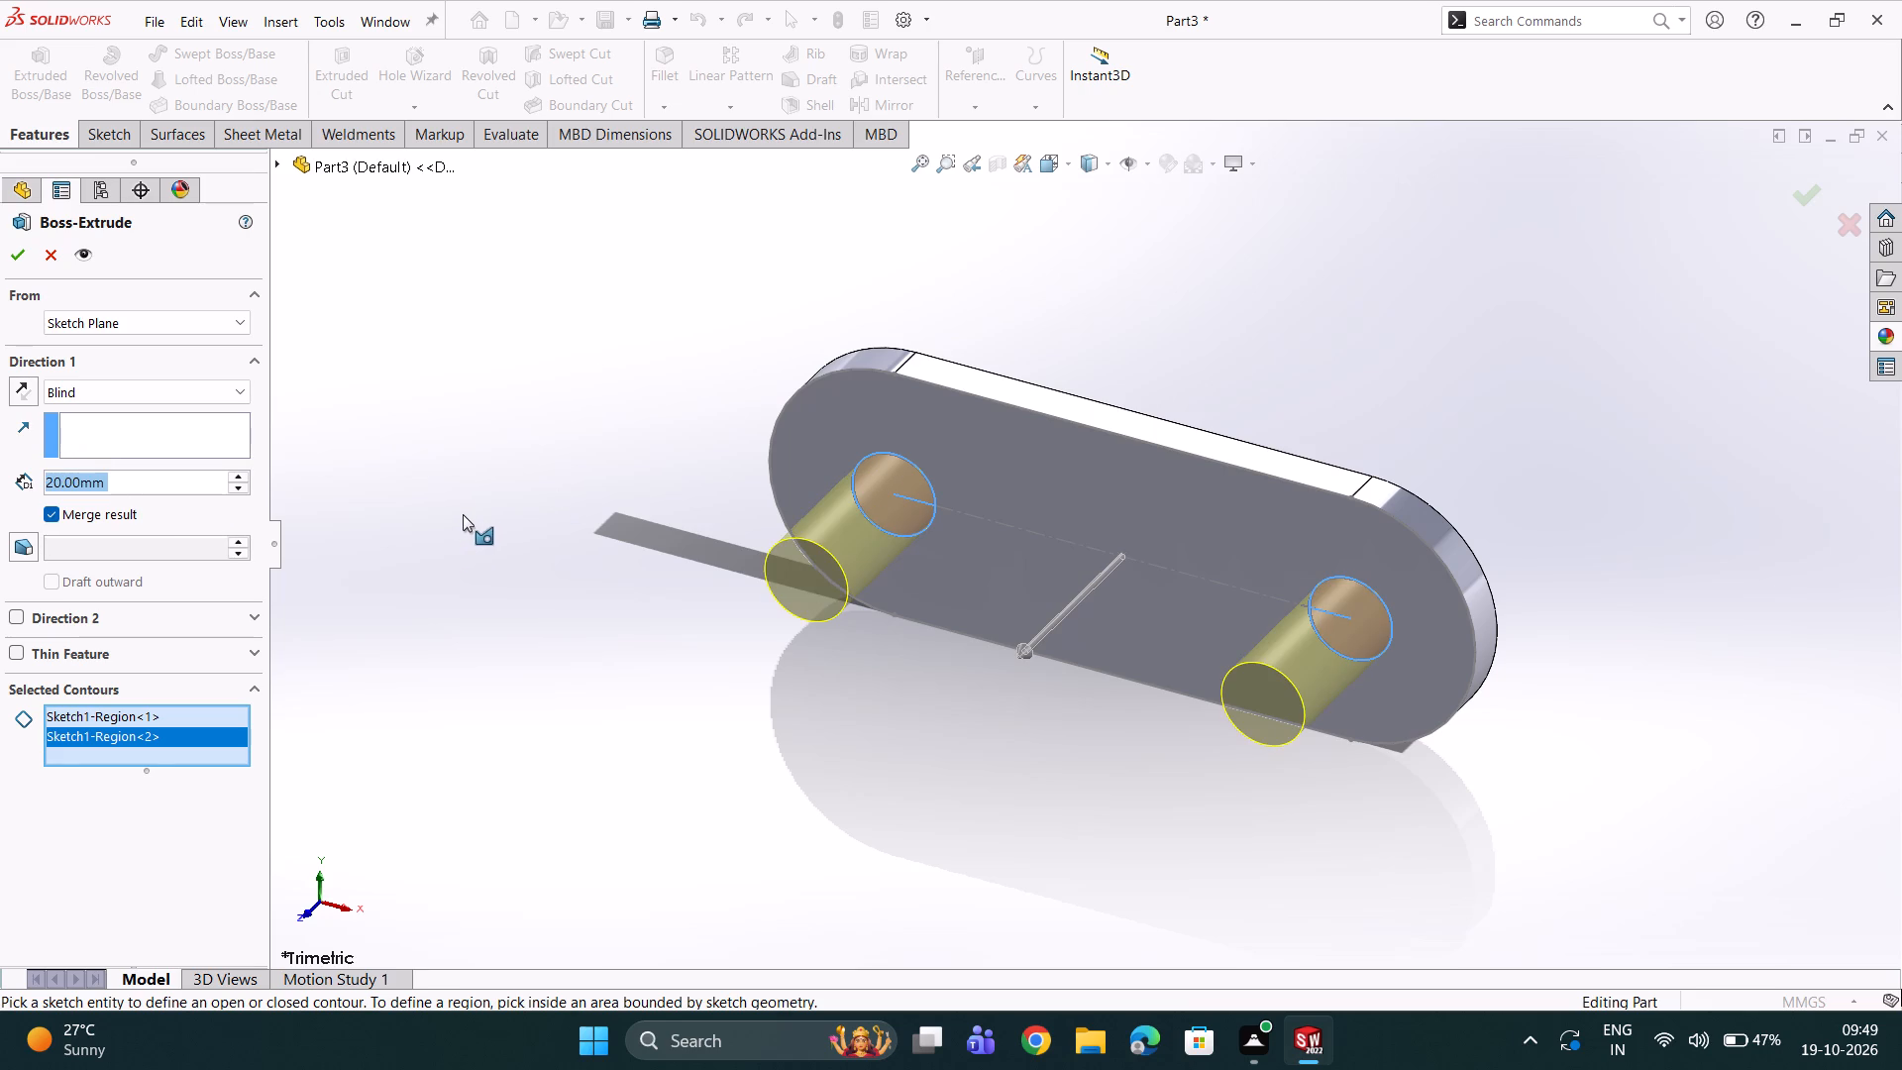
{"action": "double_click", "coordinate": [172, 486]}
{"action": "type", "text": "15"}
{"action": "key", "text": "Return"}
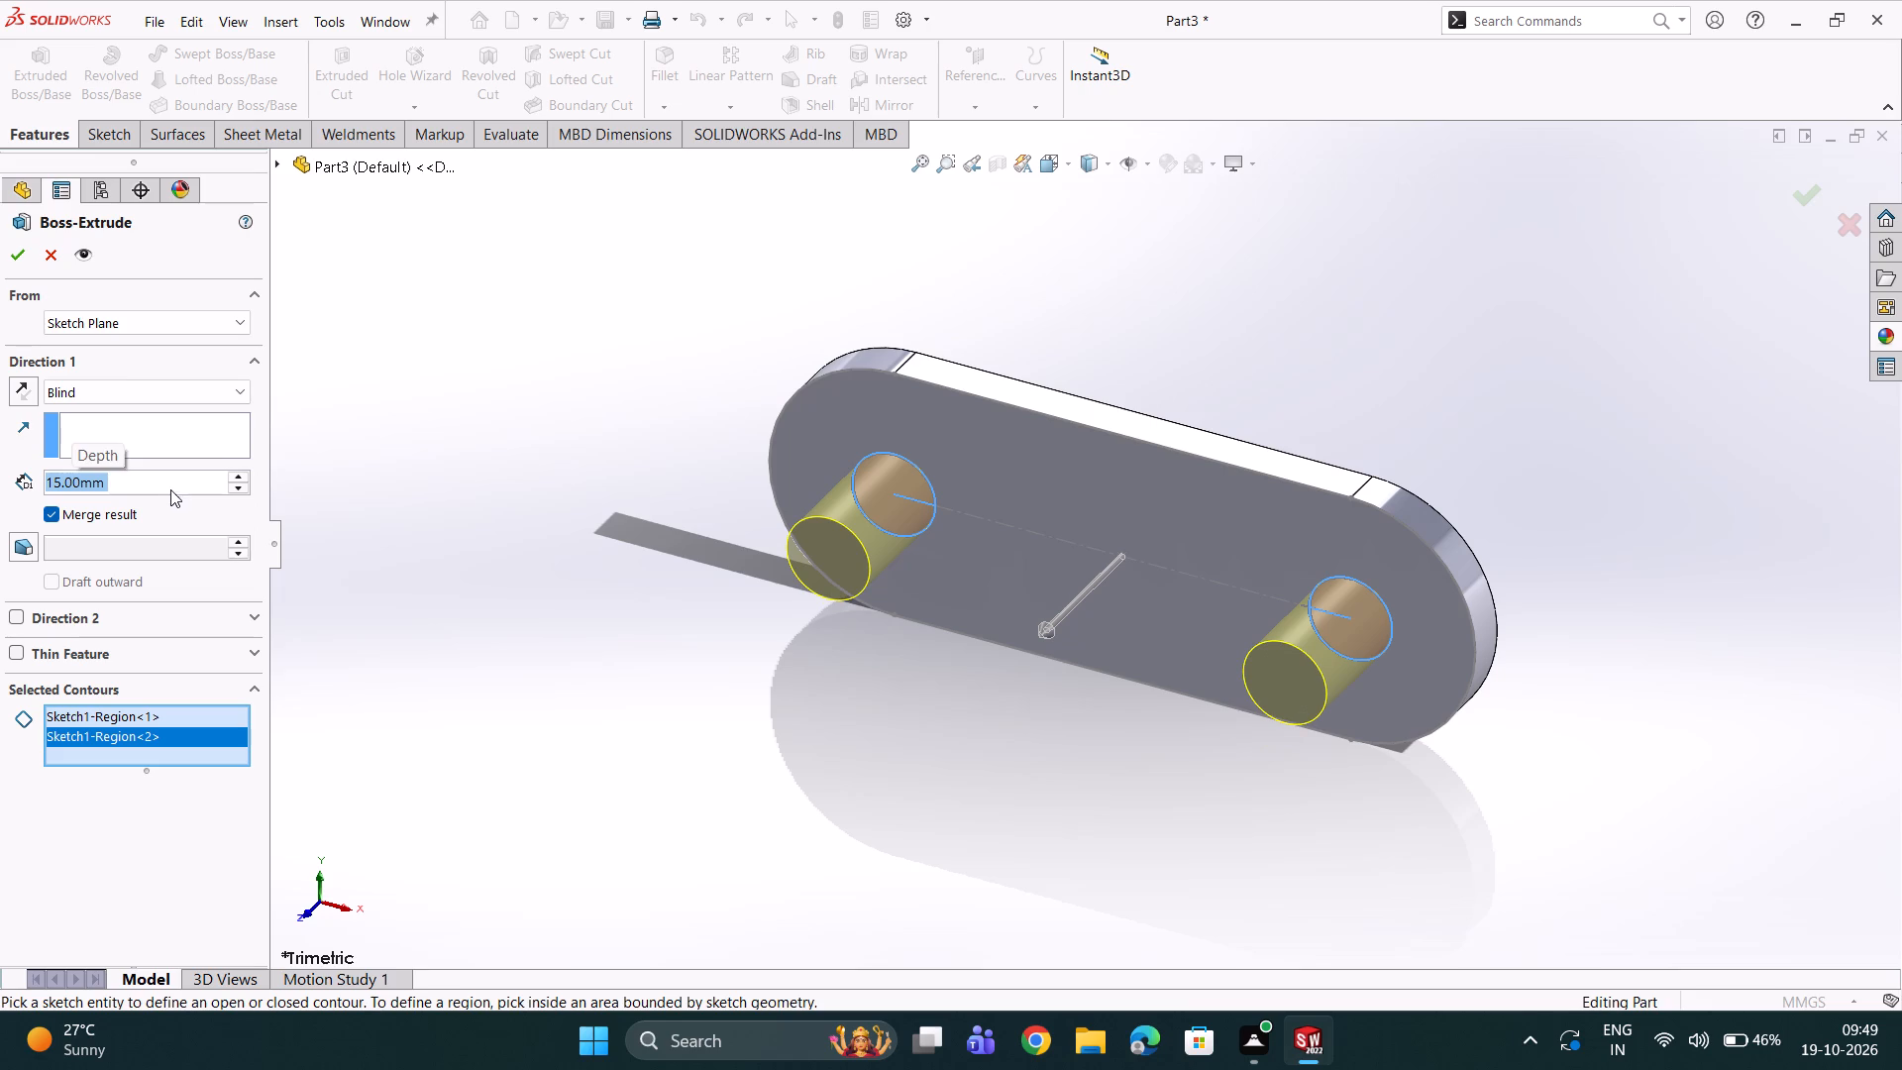
{"action": "left_click", "coordinate": [20, 257]}
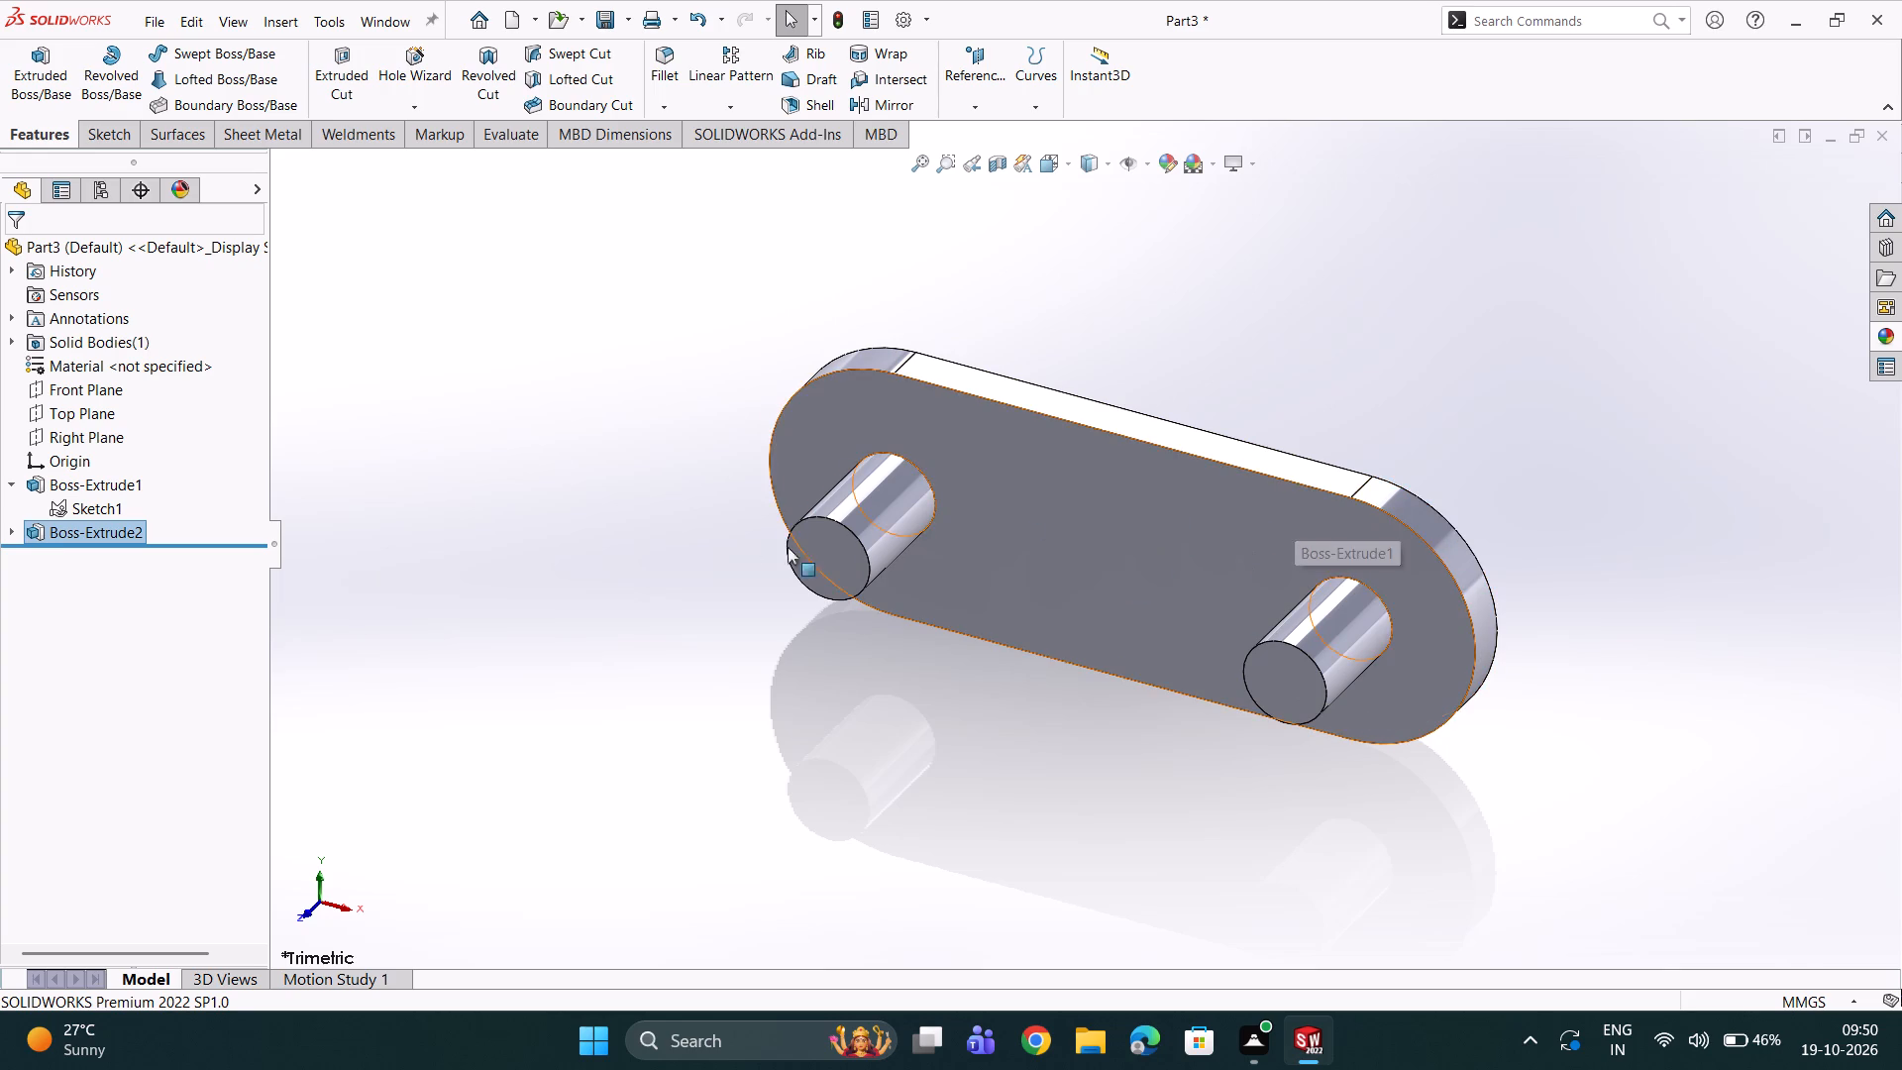
Change the whole part's appearance to the bright medium green from the standard colour swatches.
{"action": "left_click", "coordinate": [140, 252]}
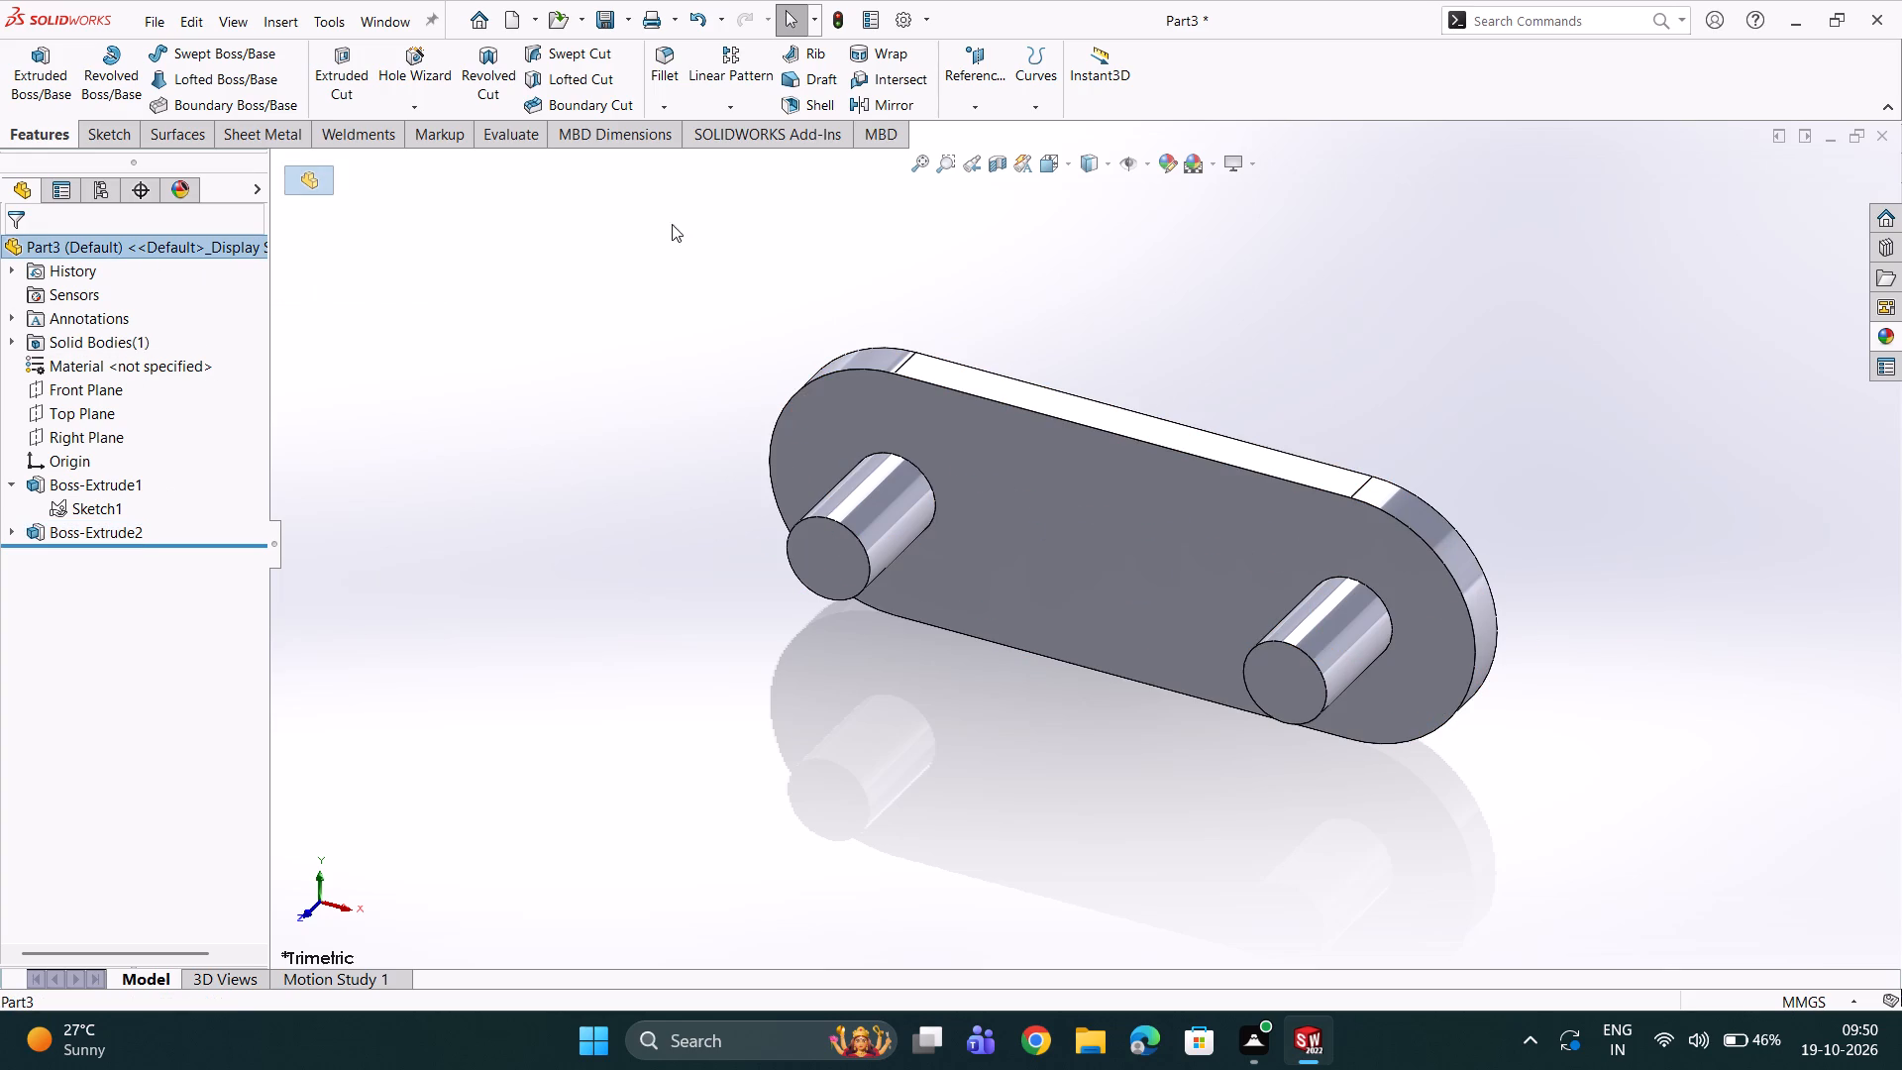
{"action": "left_click", "coordinate": [1169, 161]}
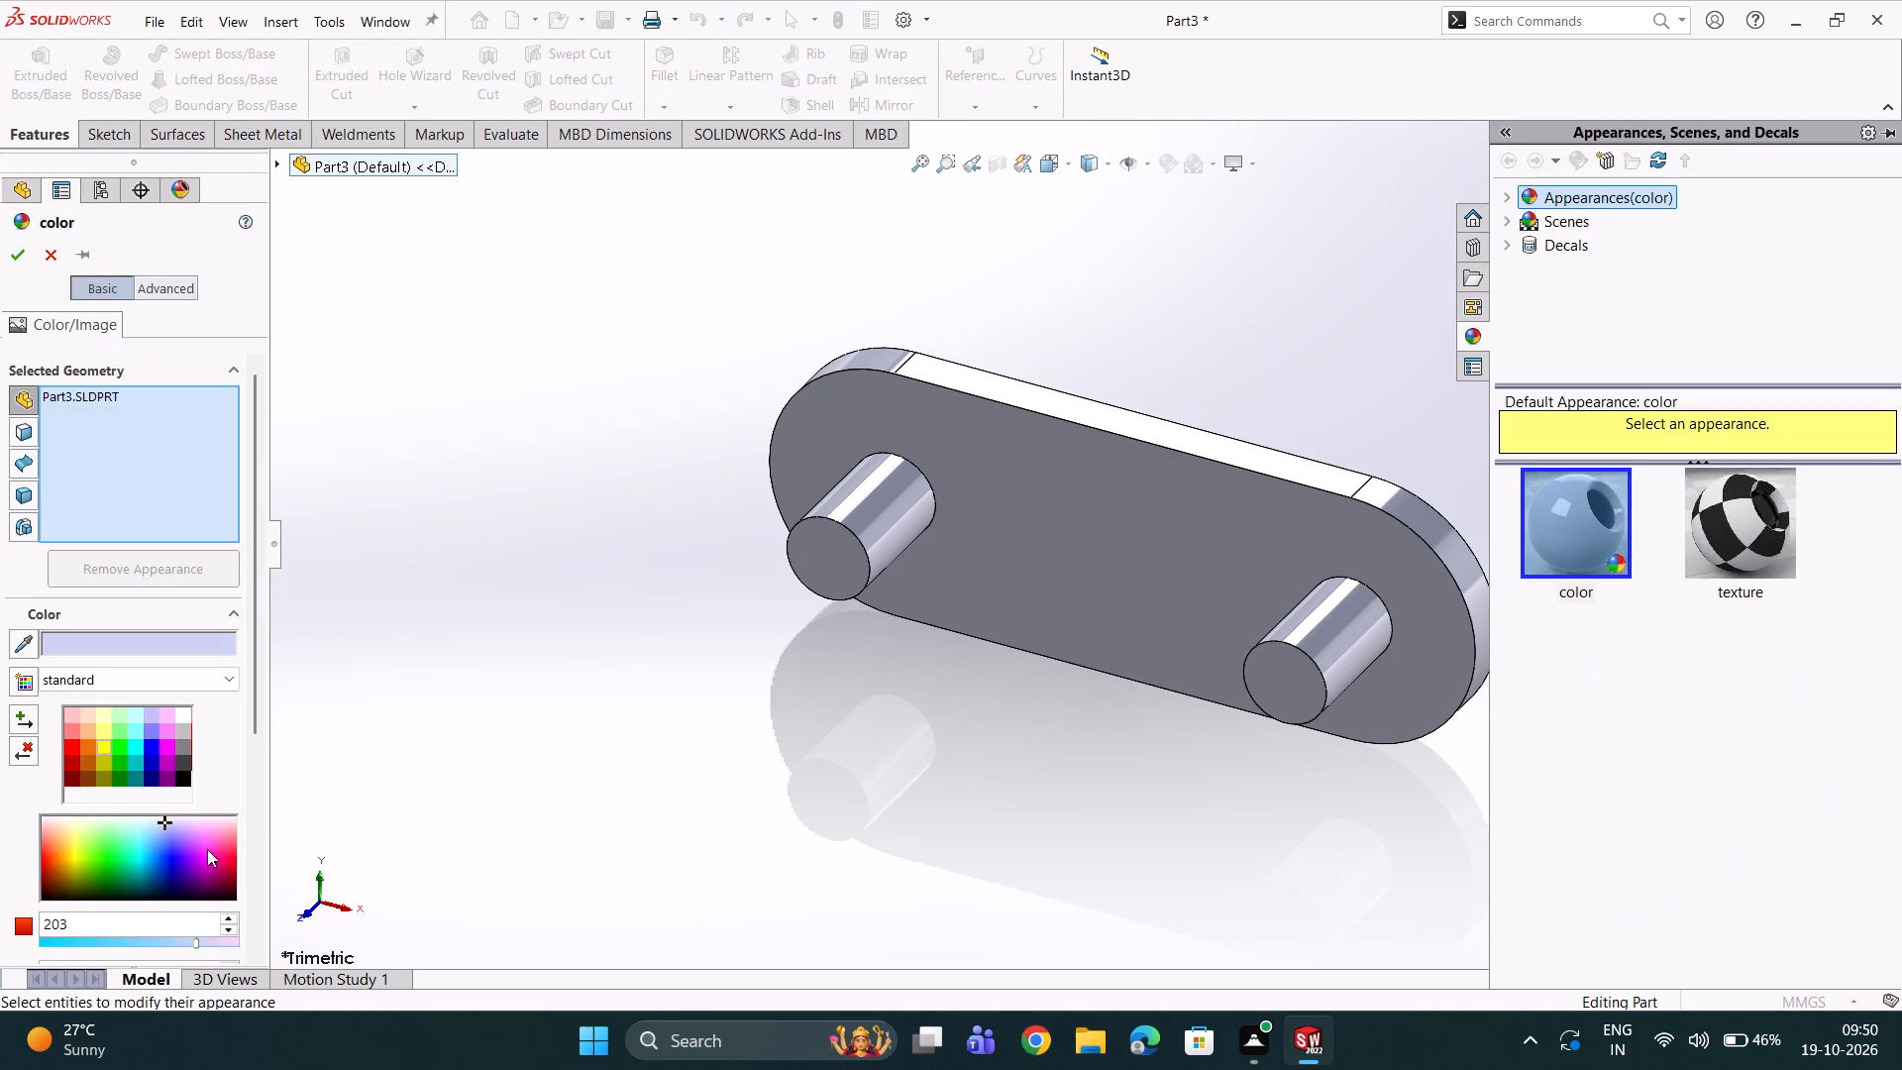
{"action": "left_click", "coordinate": [135, 760]}
{"action": "left_click", "coordinate": [121, 712]}
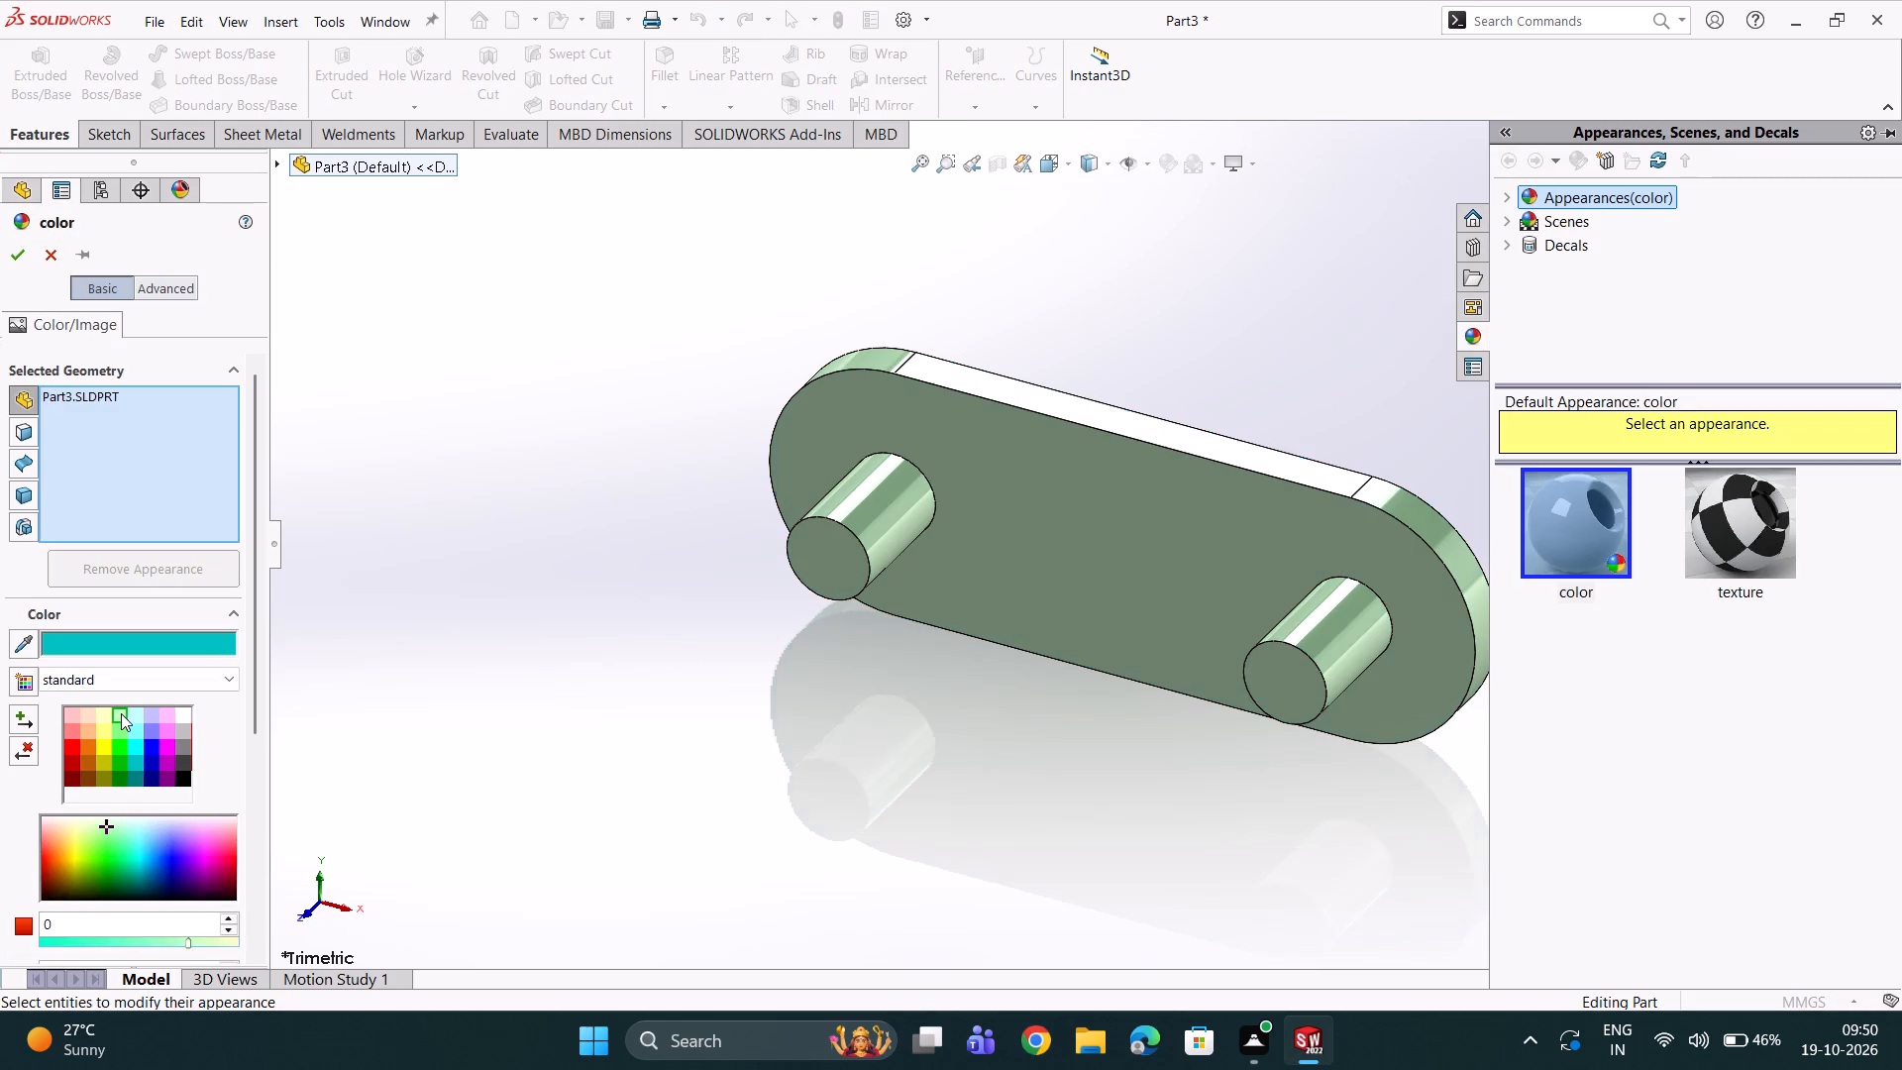
{"action": "left_click", "coordinate": [127, 746]}
{"action": "double_click", "coordinate": [129, 764]}
{"action": "left_click", "coordinate": [133, 770]}
{"action": "left_click", "coordinate": [134, 776]}
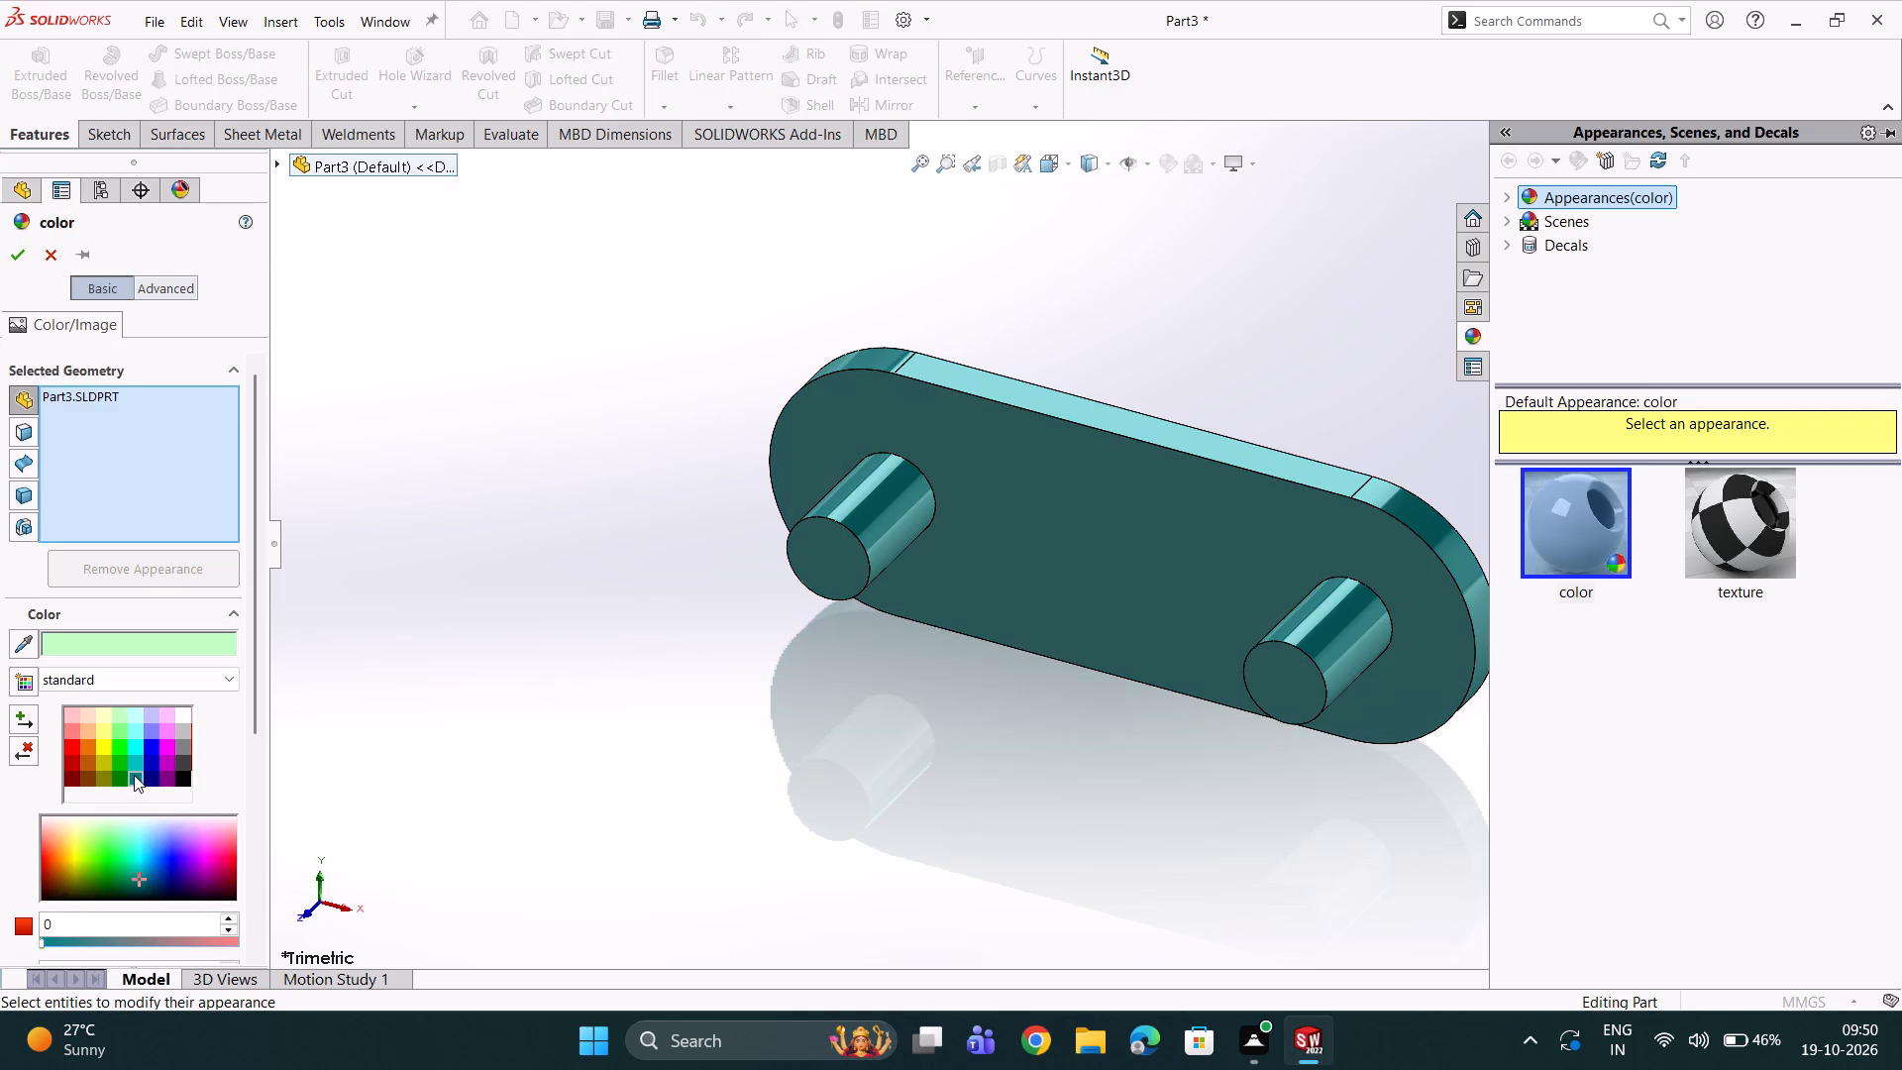
{"action": "left_click", "coordinate": [118, 773]}
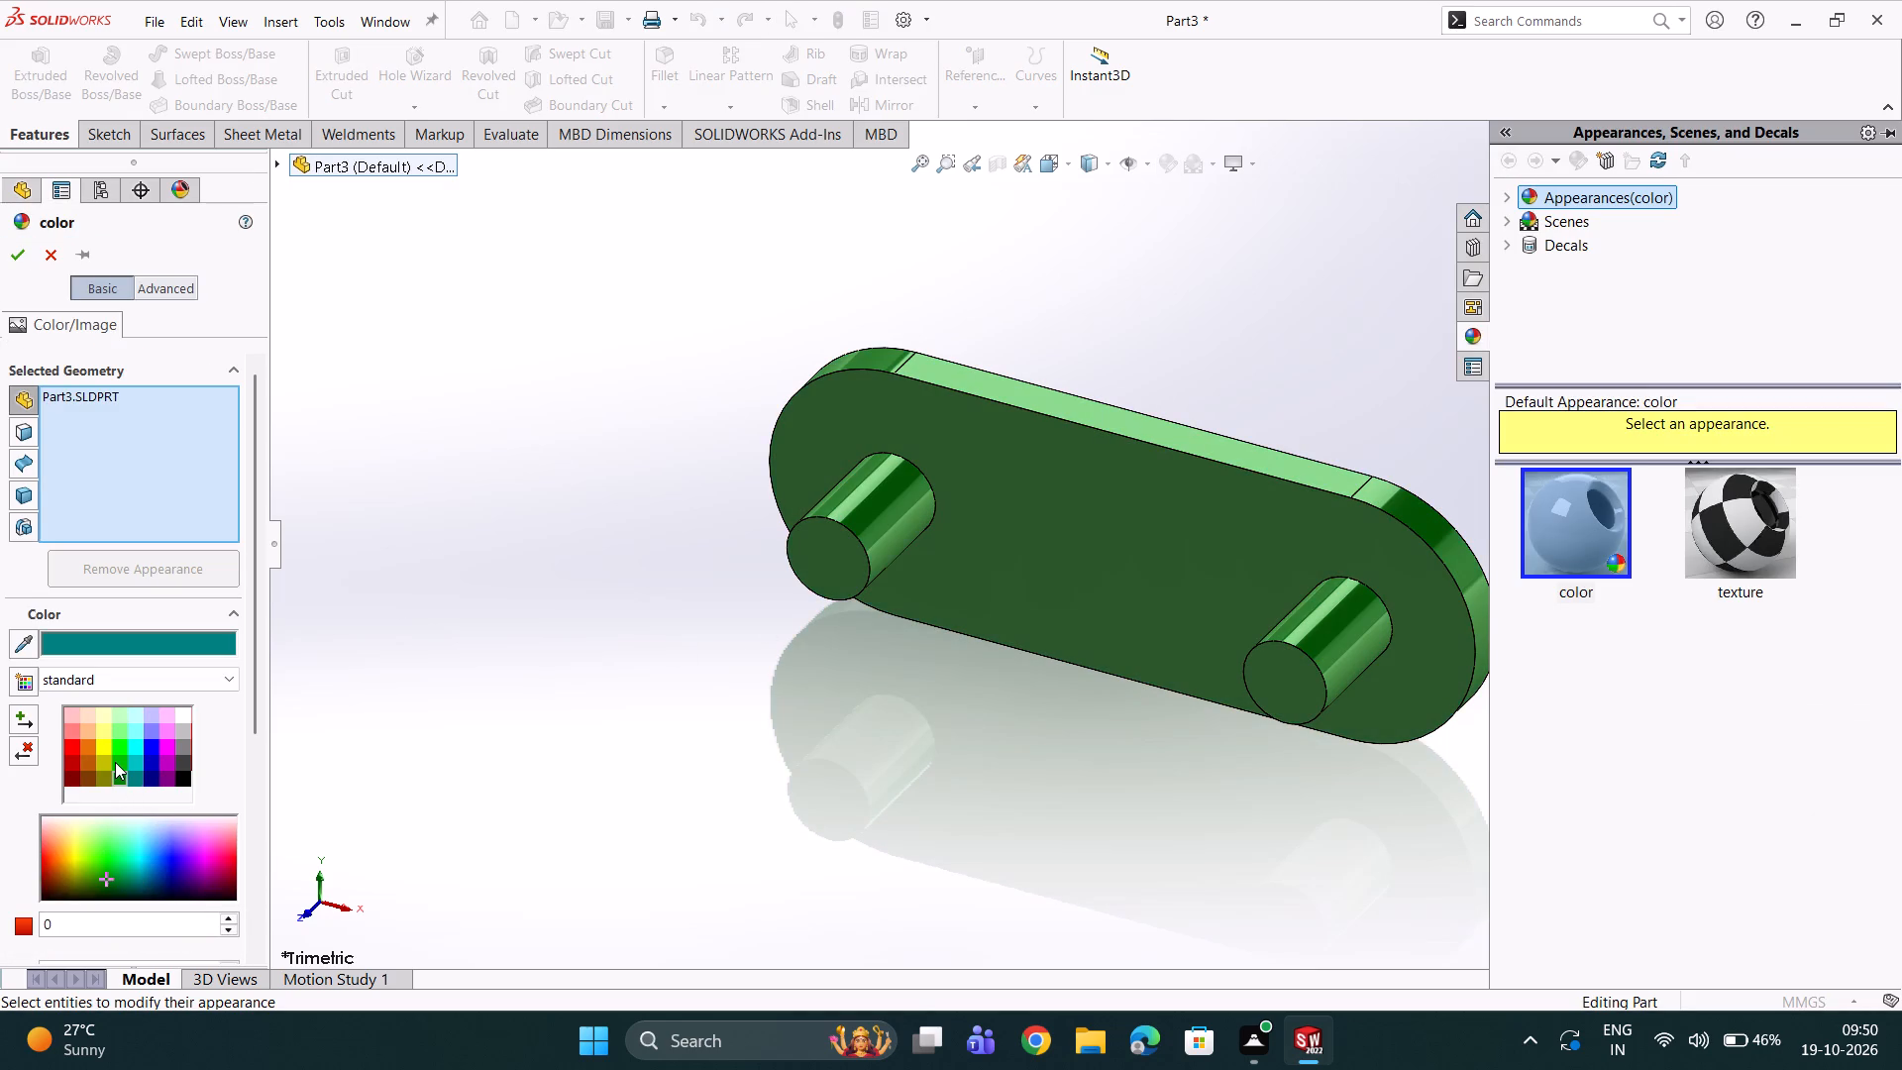
{"action": "left_click", "coordinate": [115, 763]}
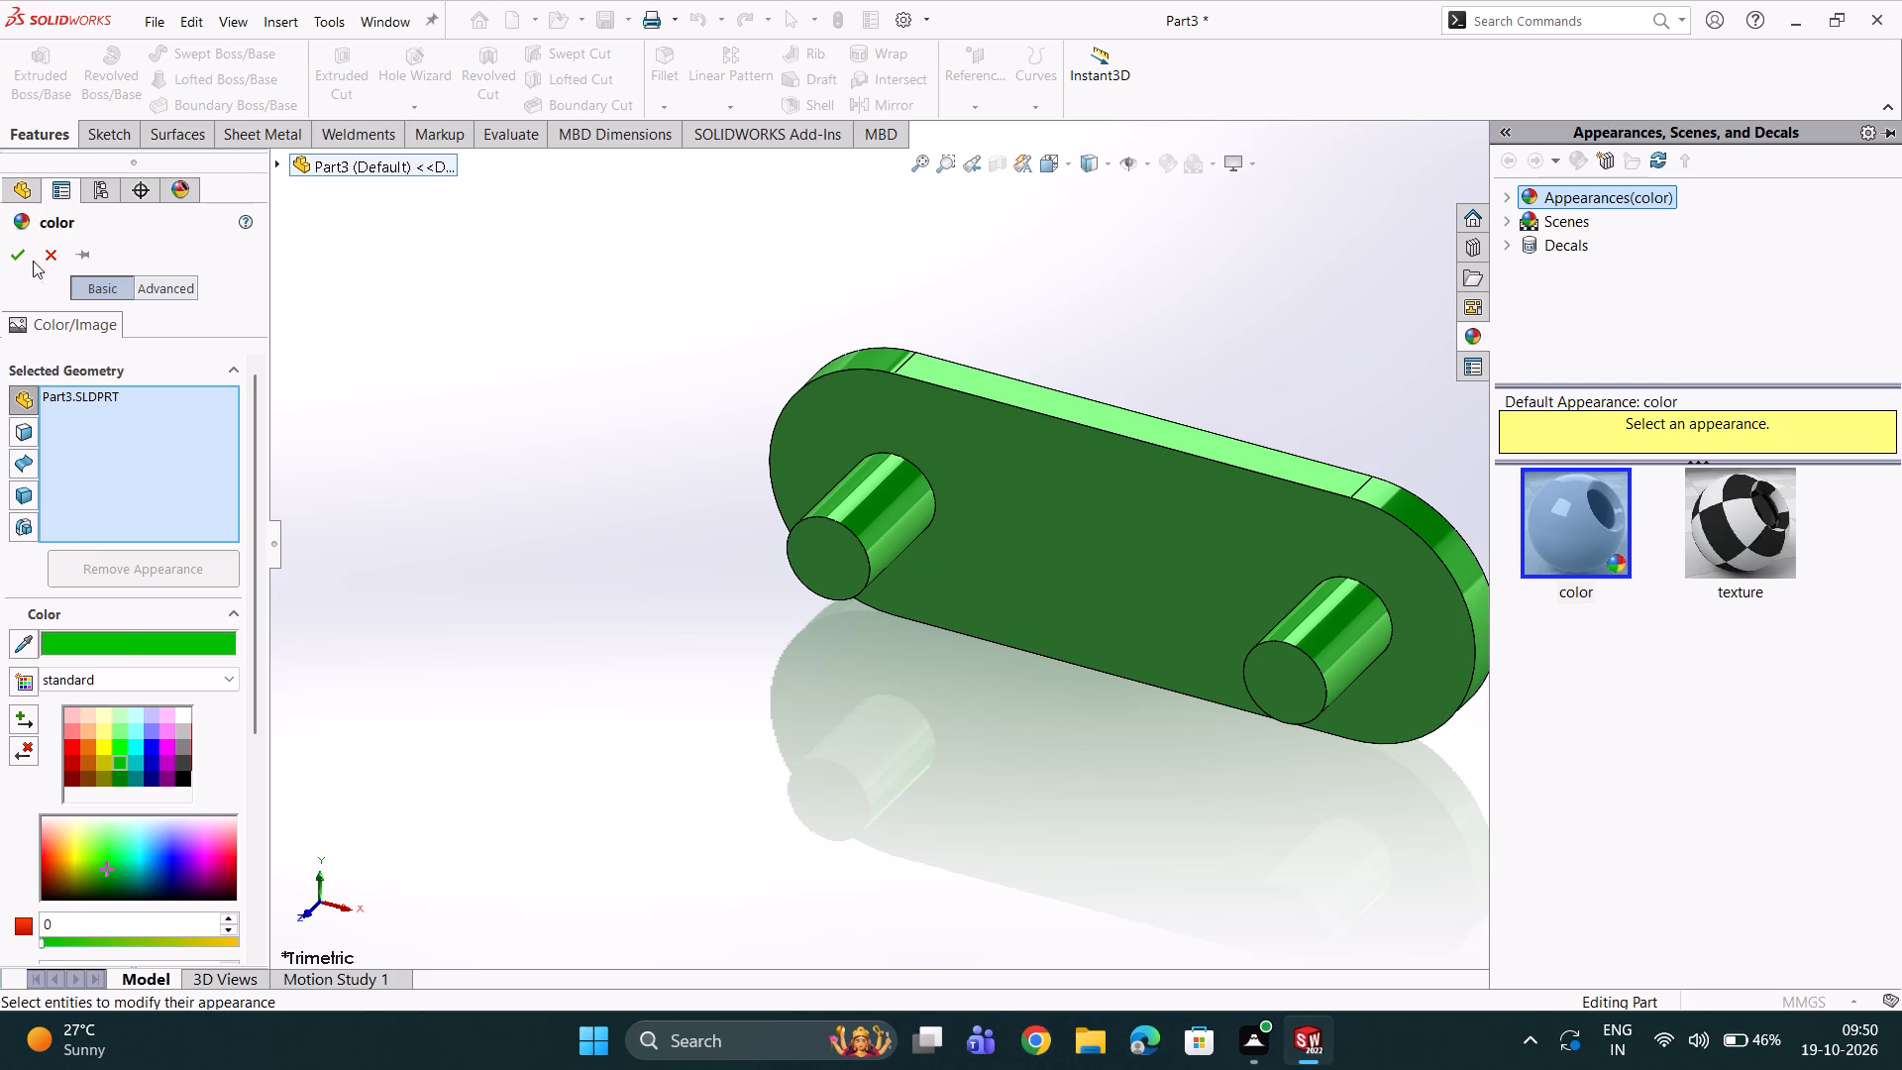
{"action": "left_click", "coordinate": [14, 253]}
{"action": "left_click", "coordinate": [676, 419]}
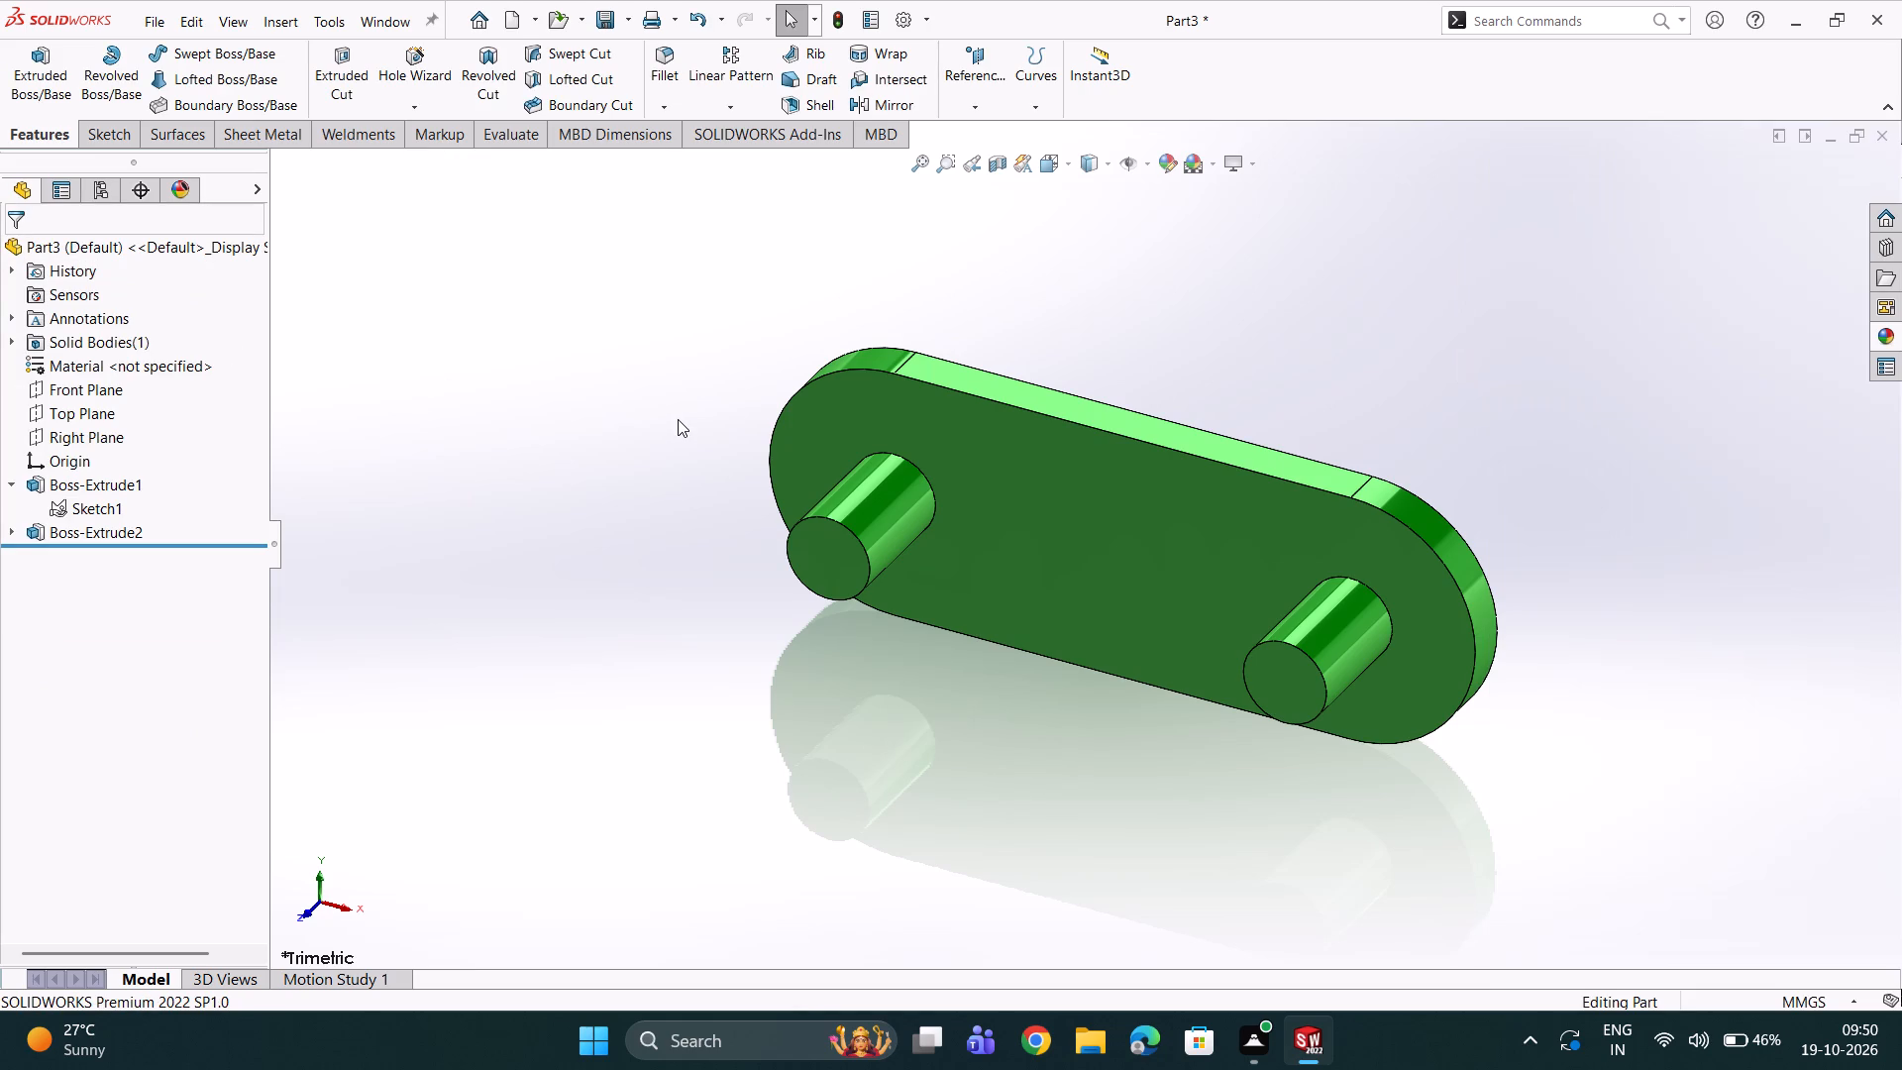
Save the part in Documents as GM 3 and close it.
{"action": "key", "text": "ctrl+s"}
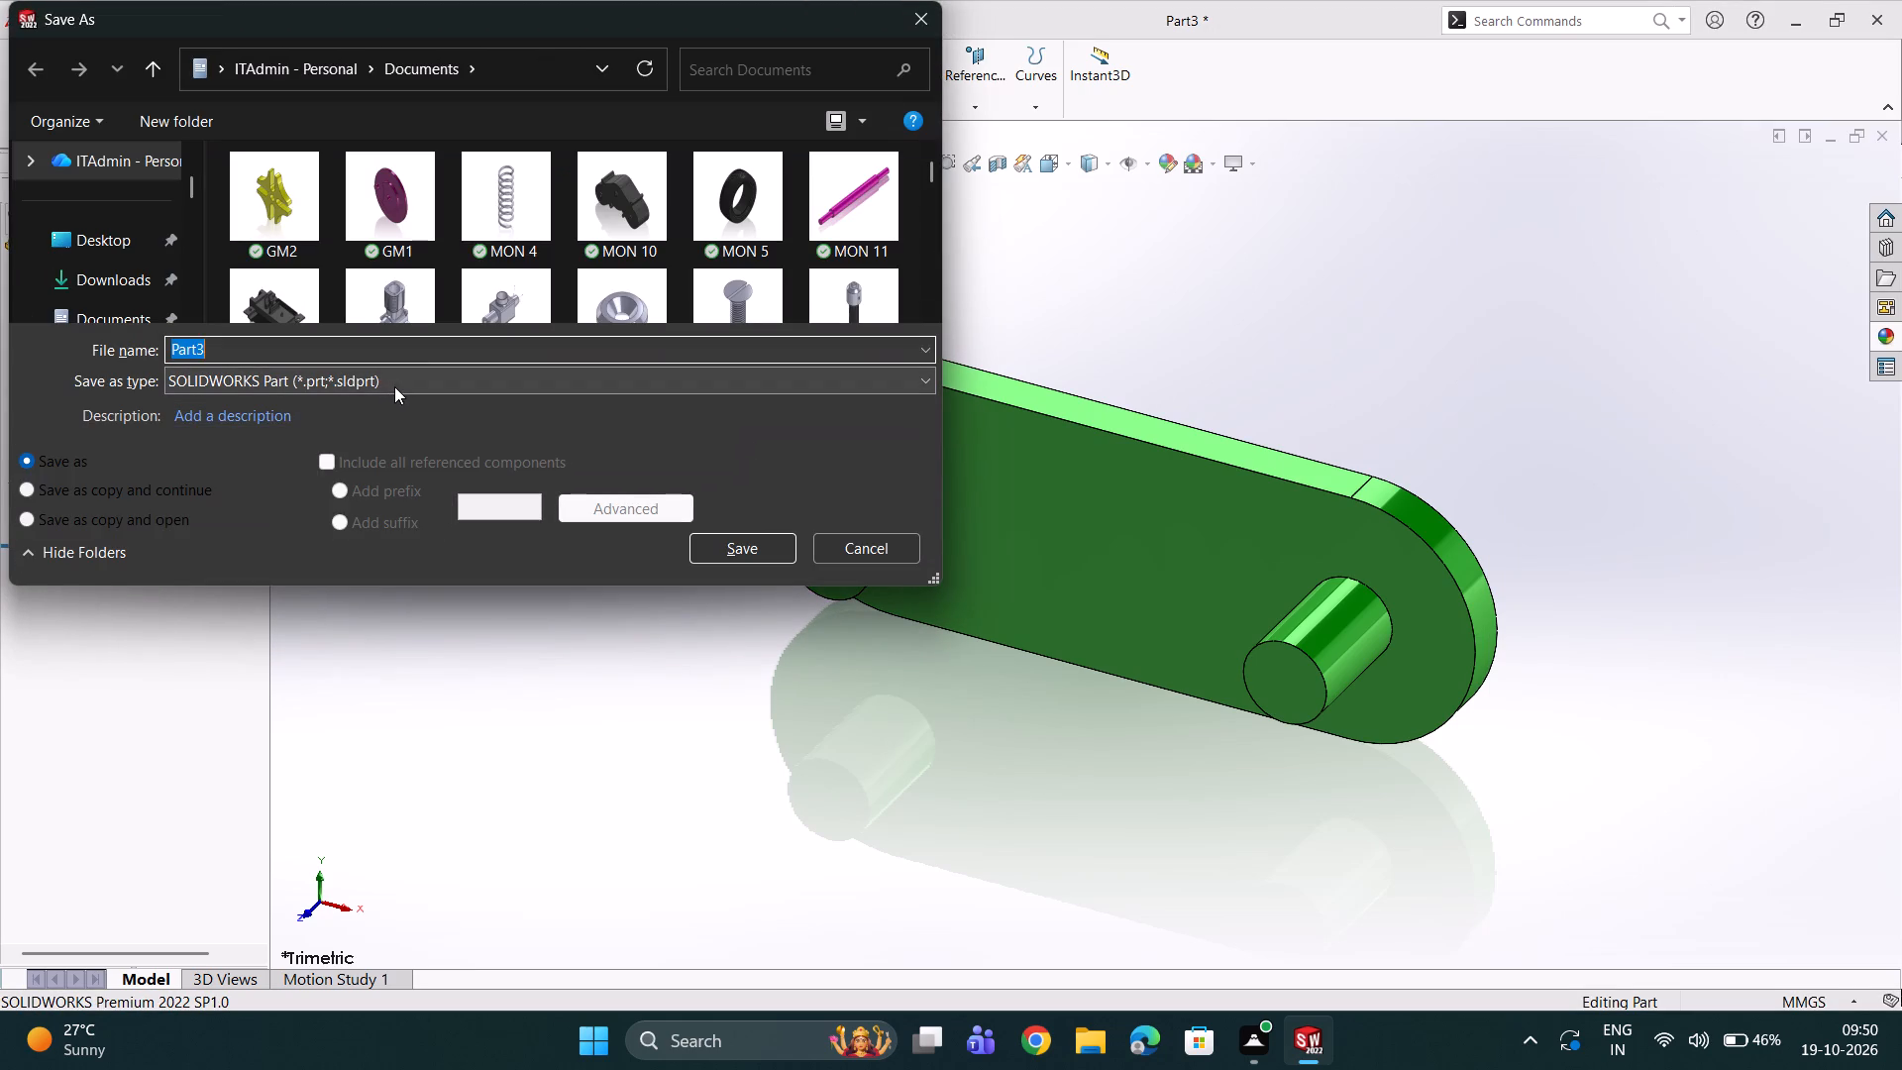
{"action": "type", "text": "GM 3"}
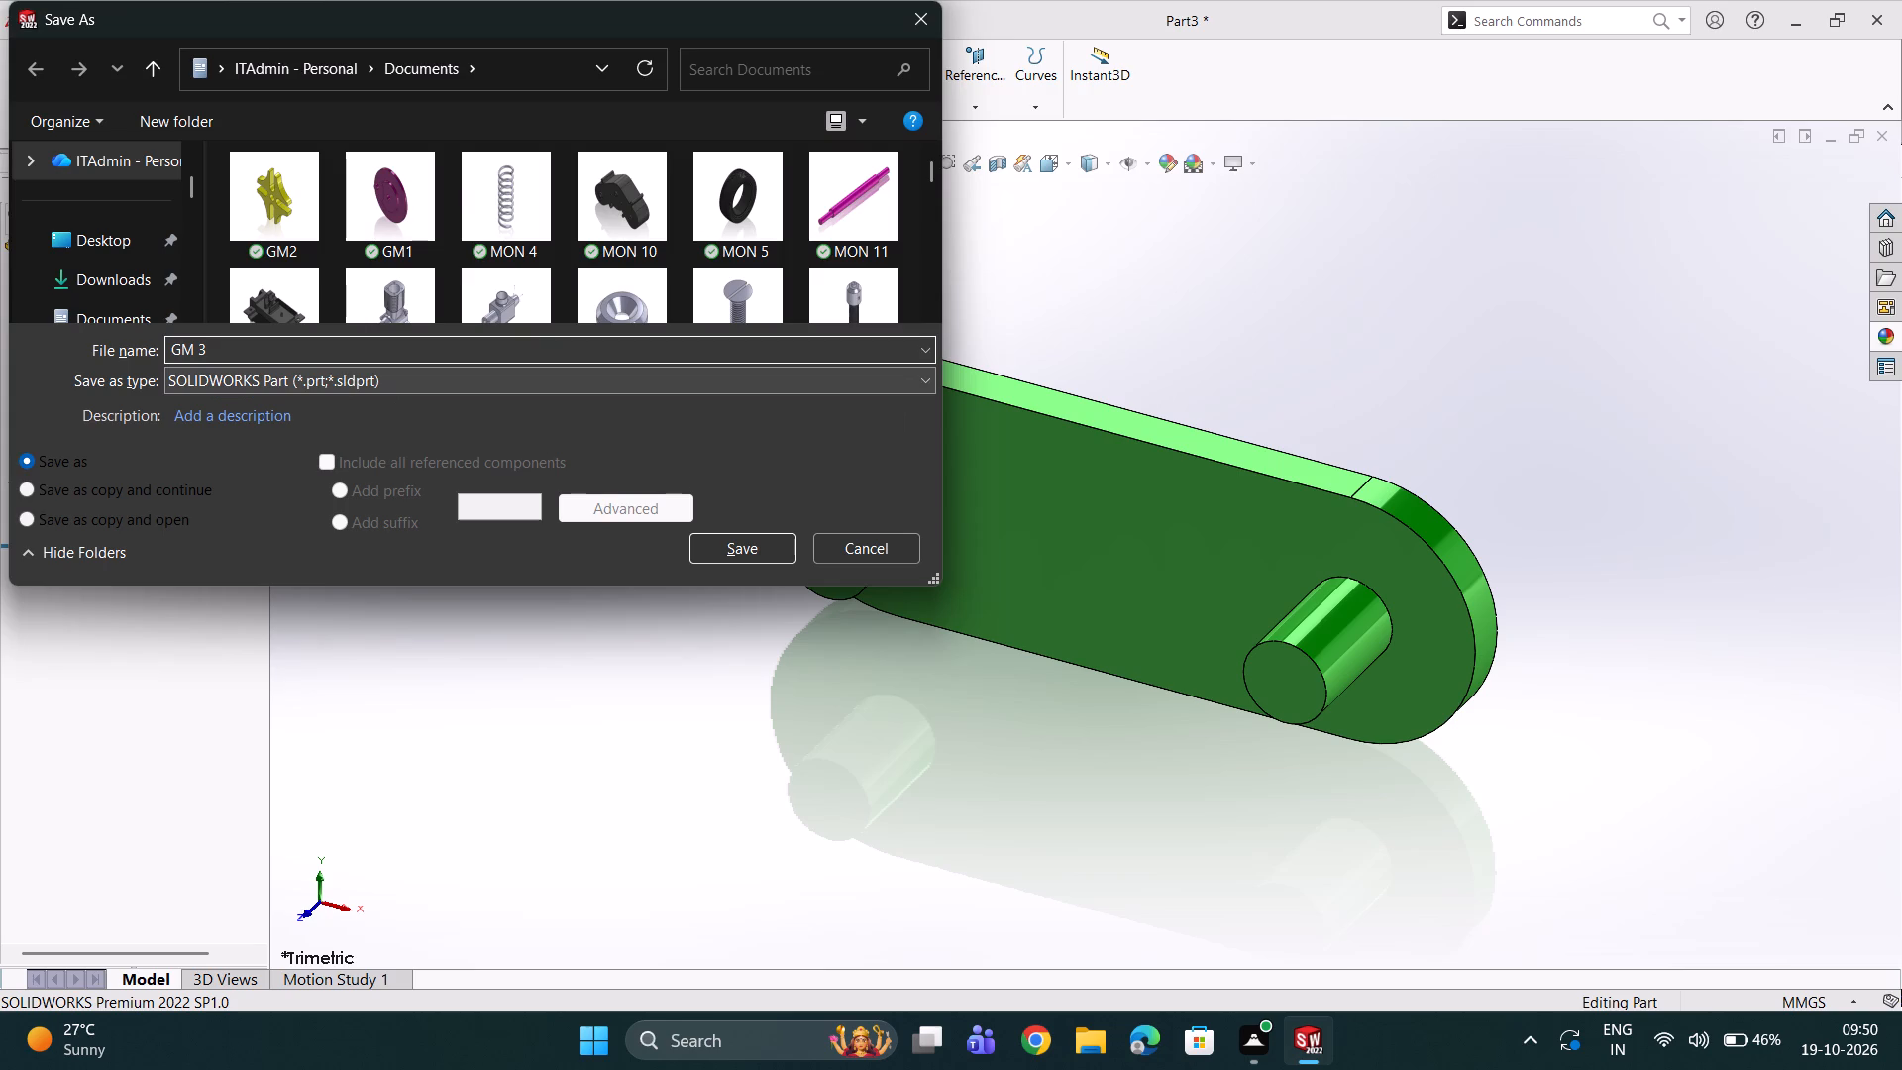
{"action": "key", "text": "Return"}
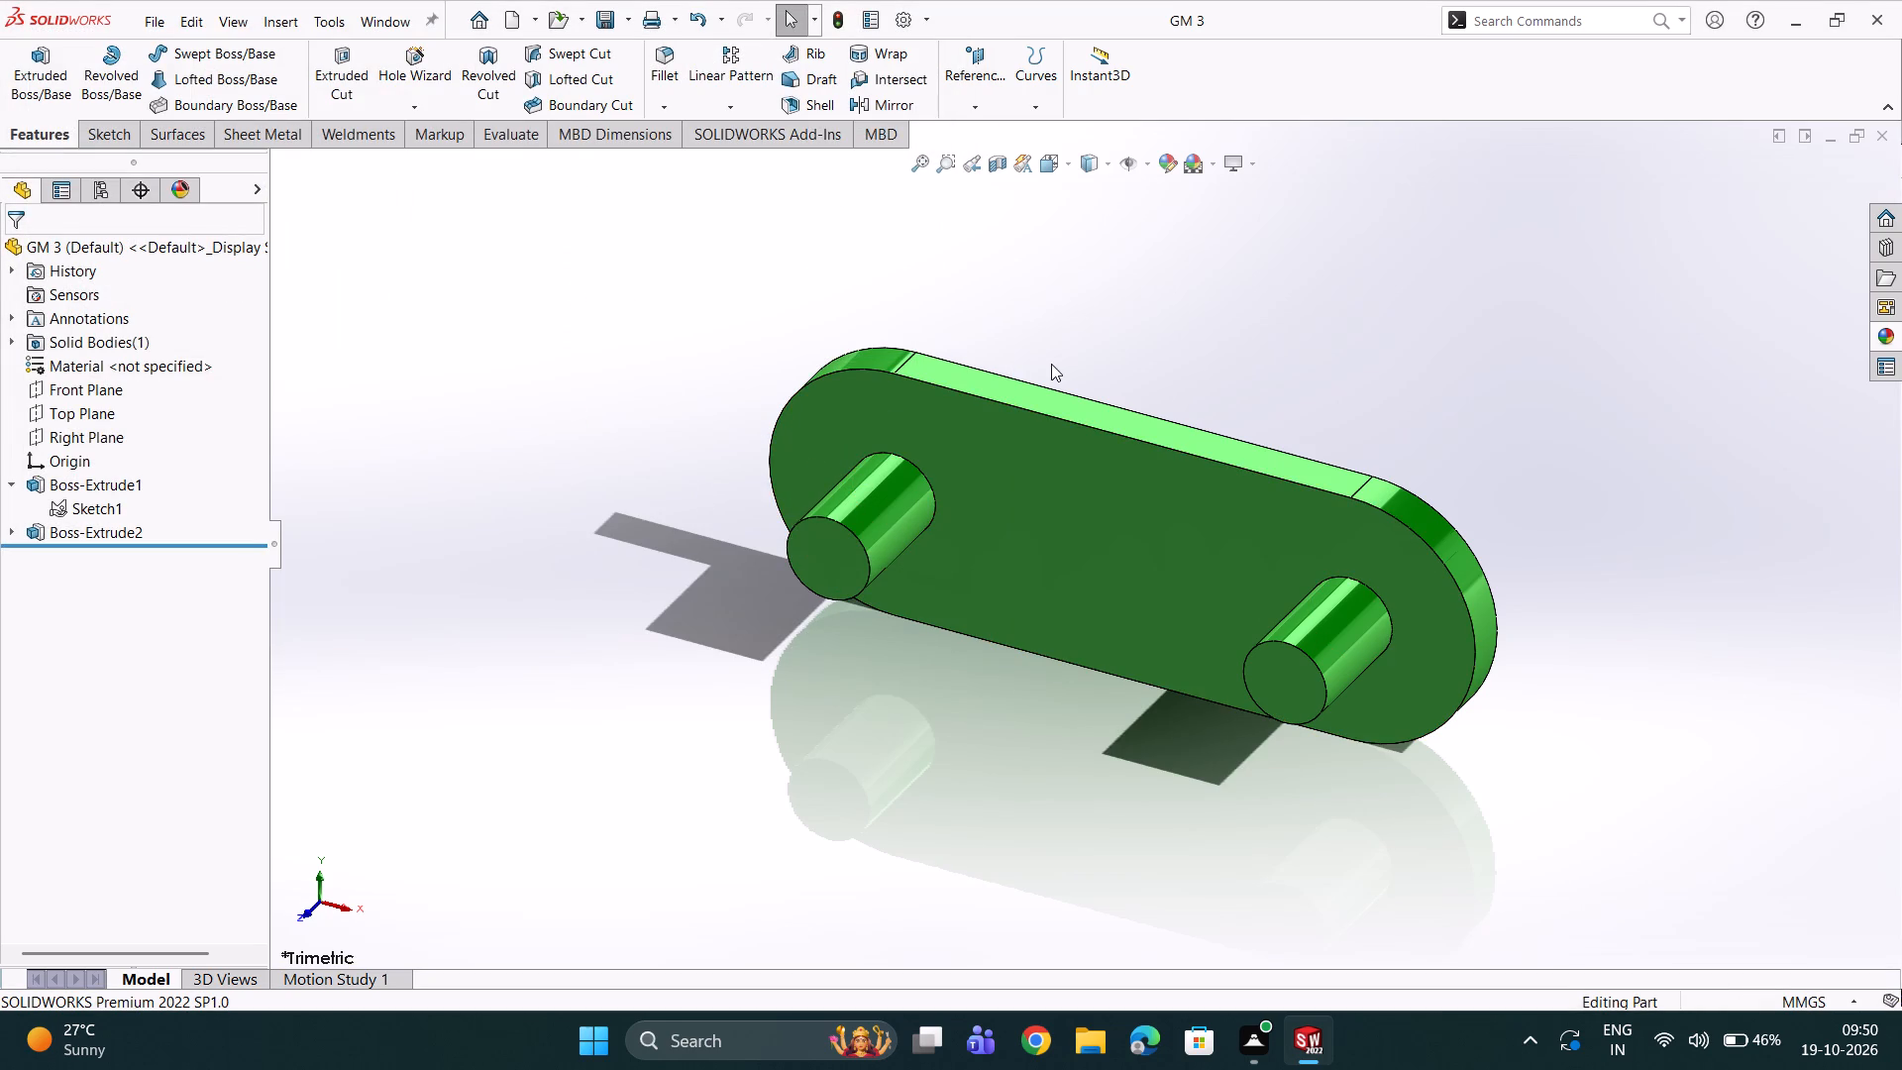
{"action": "scroll", "coordinate": [1079, 484], "scroll_direction": "up", "scroll_amount": 2}
{"action": "scroll", "coordinate": [1161, 405], "scroll_direction": "down", "scroll_amount": 1}
{"action": "scroll", "coordinate": [1264, 495], "scroll_direction": "up", "scroll_amount": 2}
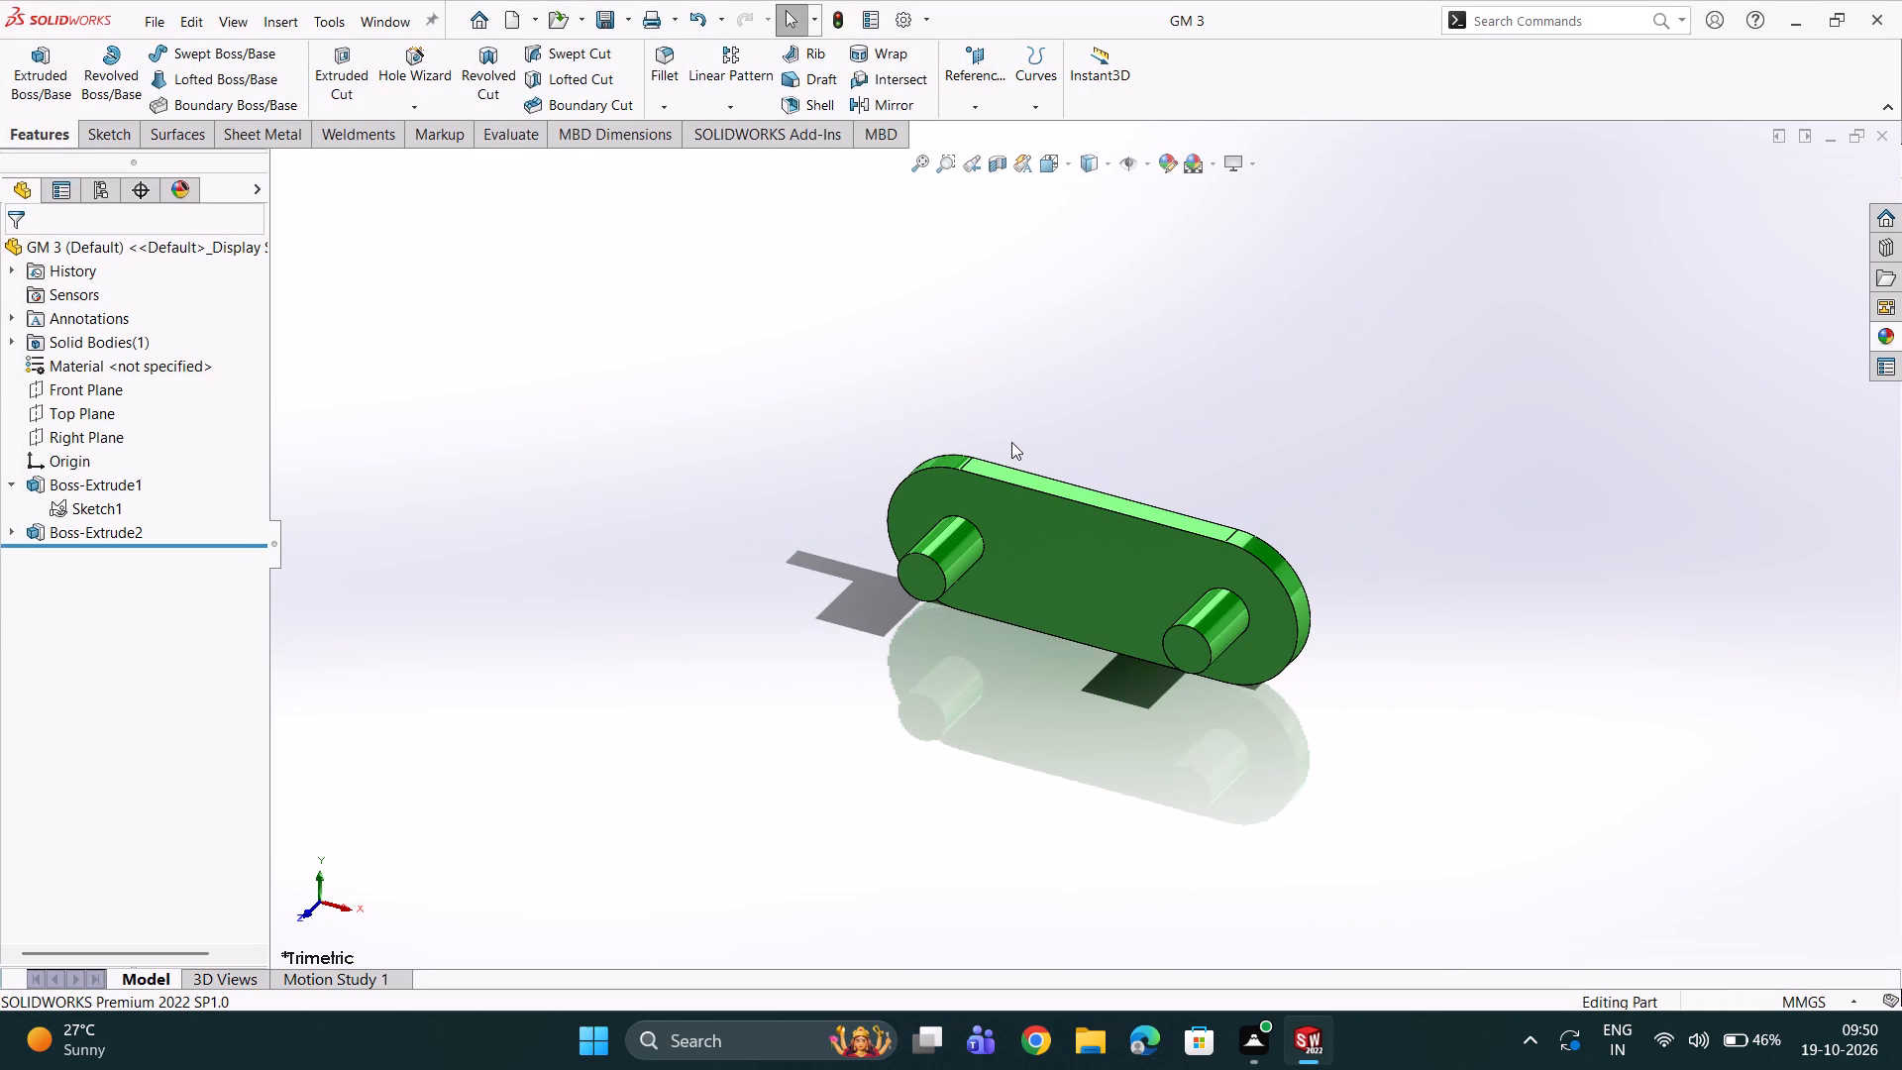
{"action": "left_click", "coordinate": [1889, 136]}
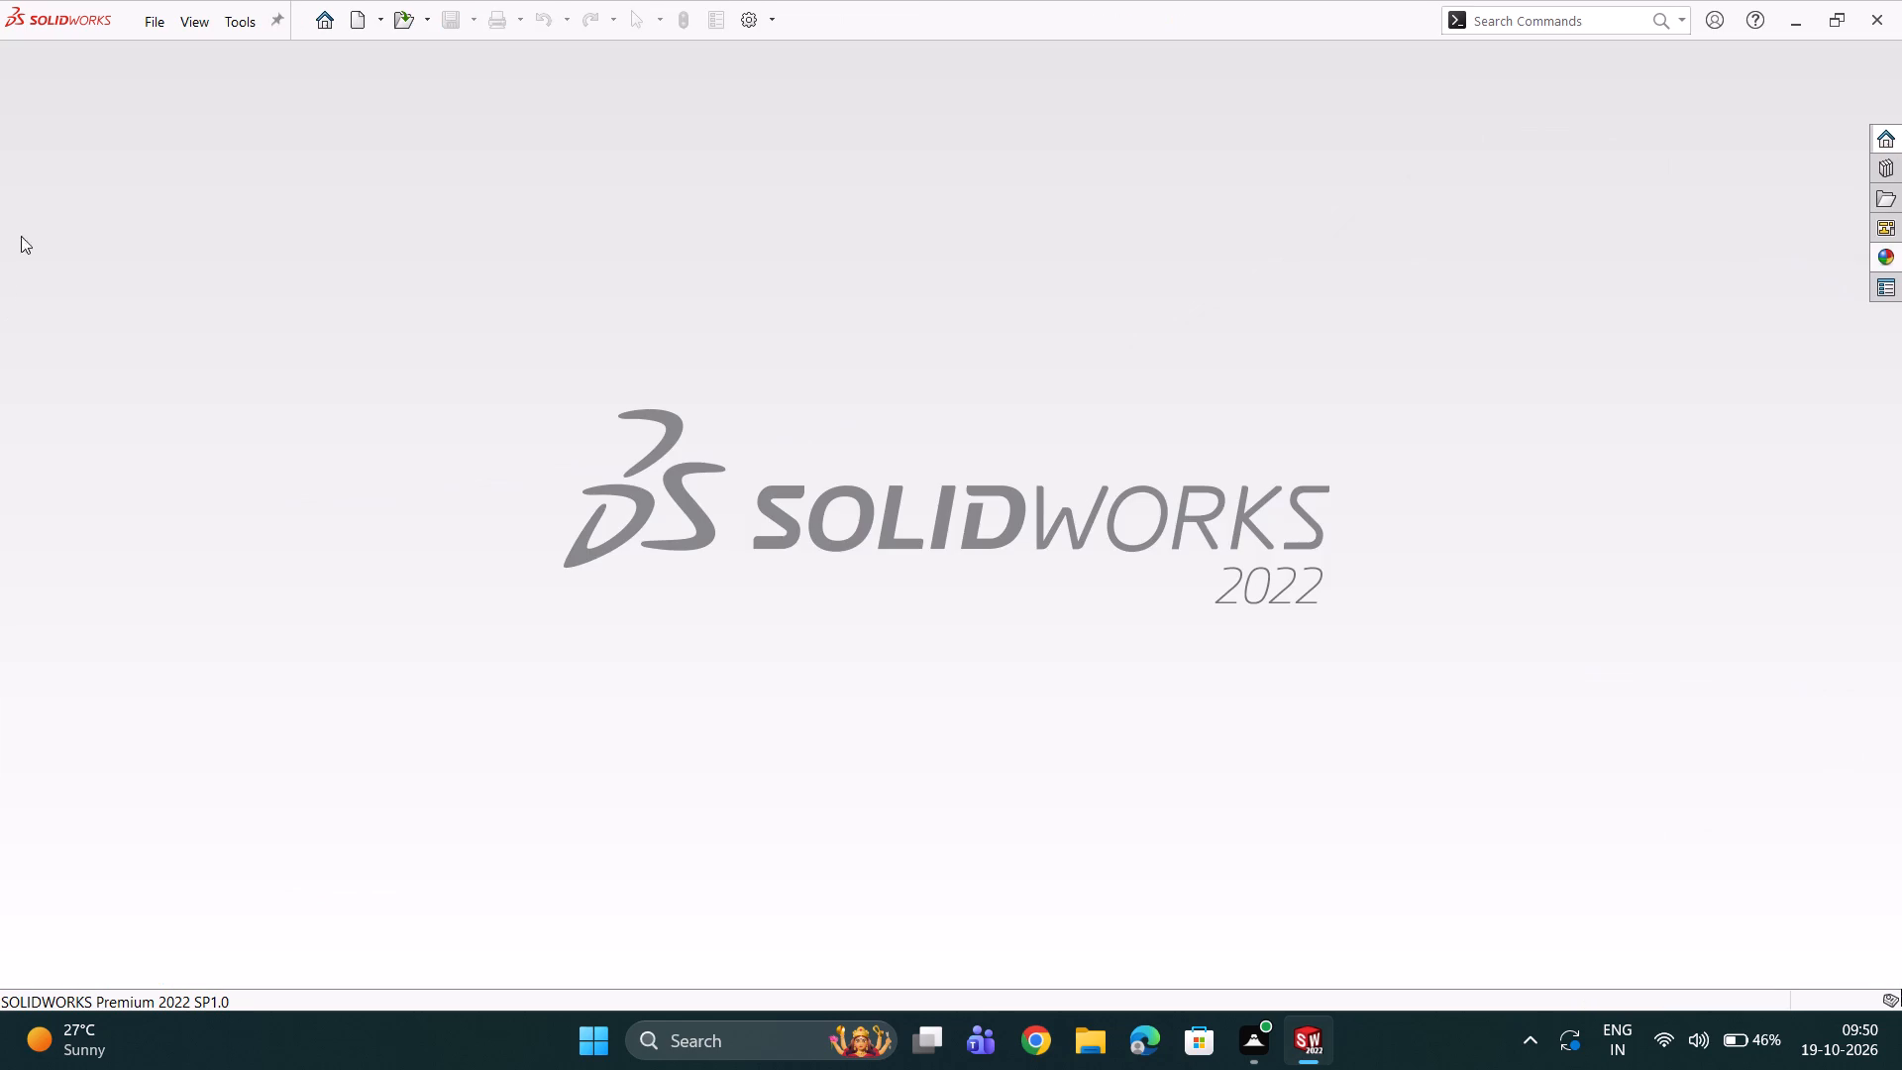
Create a new assembly and place the GM 3 part in it as the first component.
{"action": "left_click", "coordinate": [358, 27]}
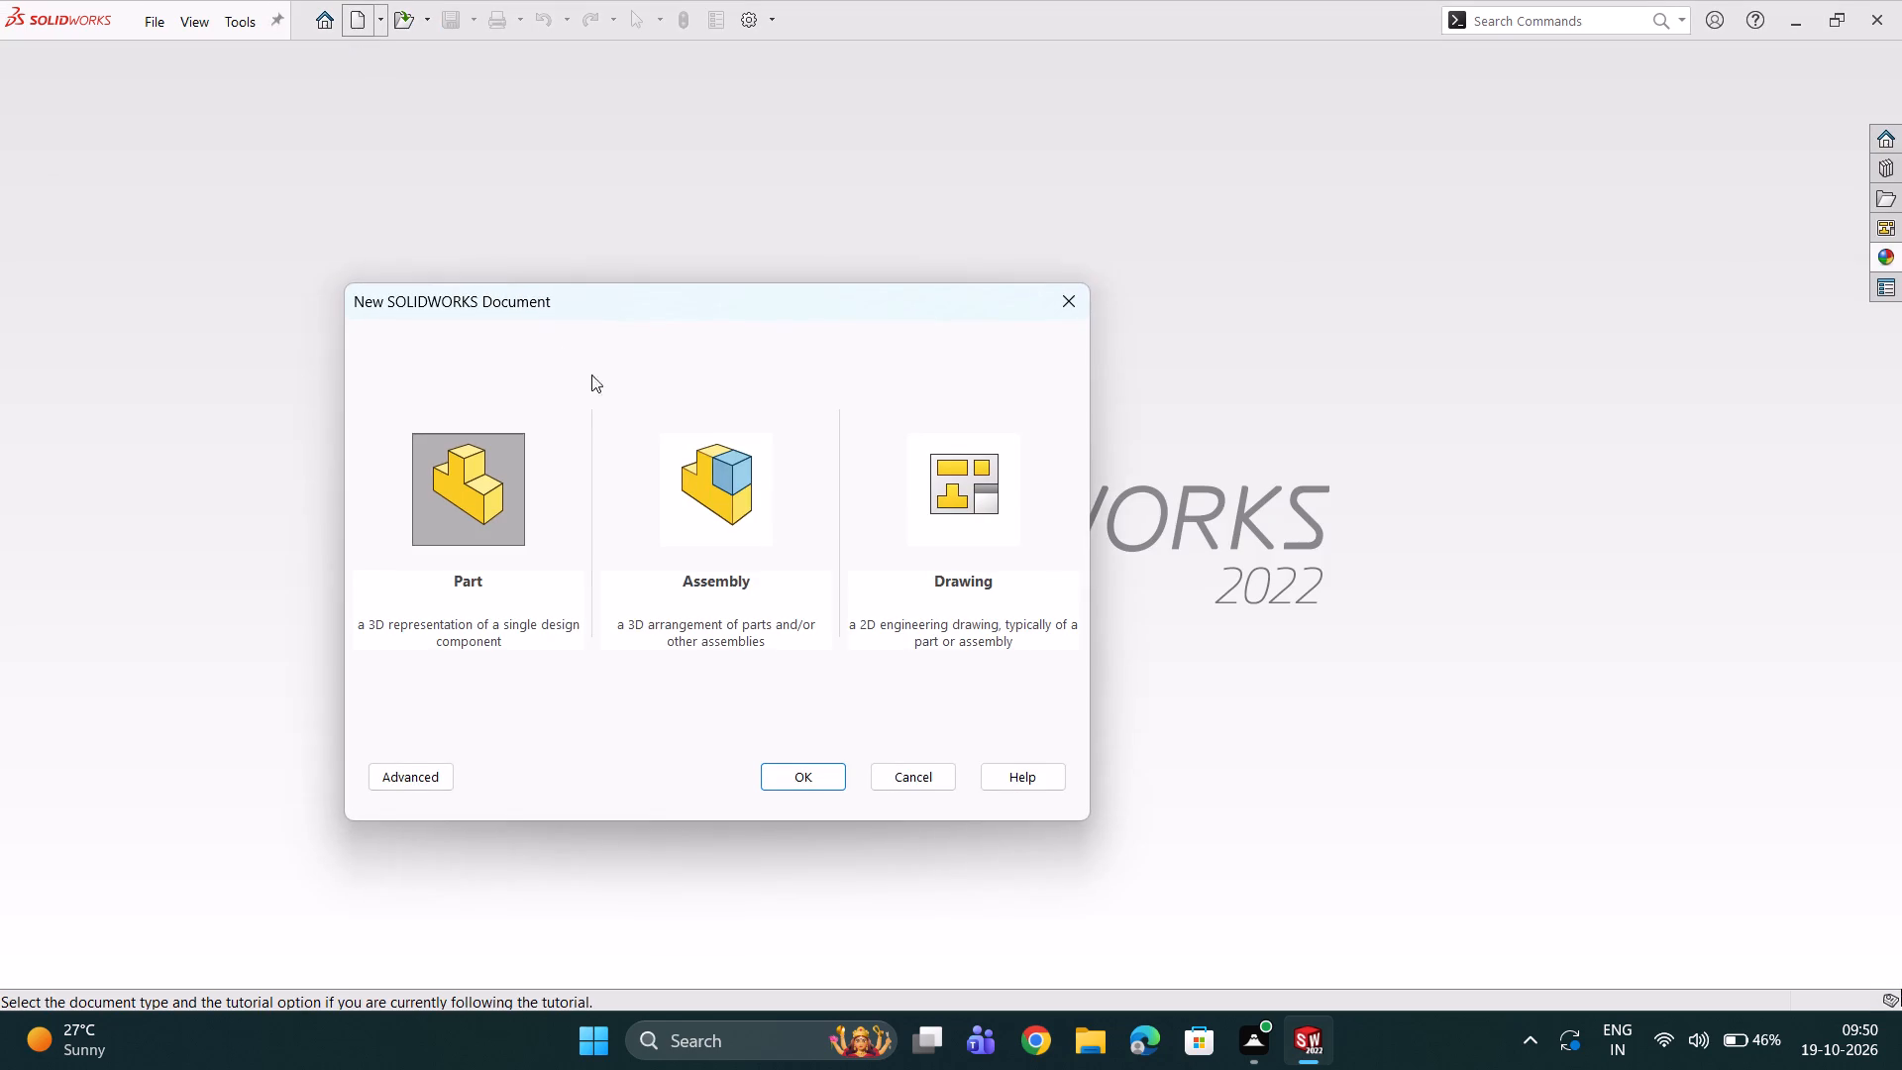
{"action": "left_click", "coordinate": [675, 485]}
{"action": "left_click", "coordinate": [786, 779]}
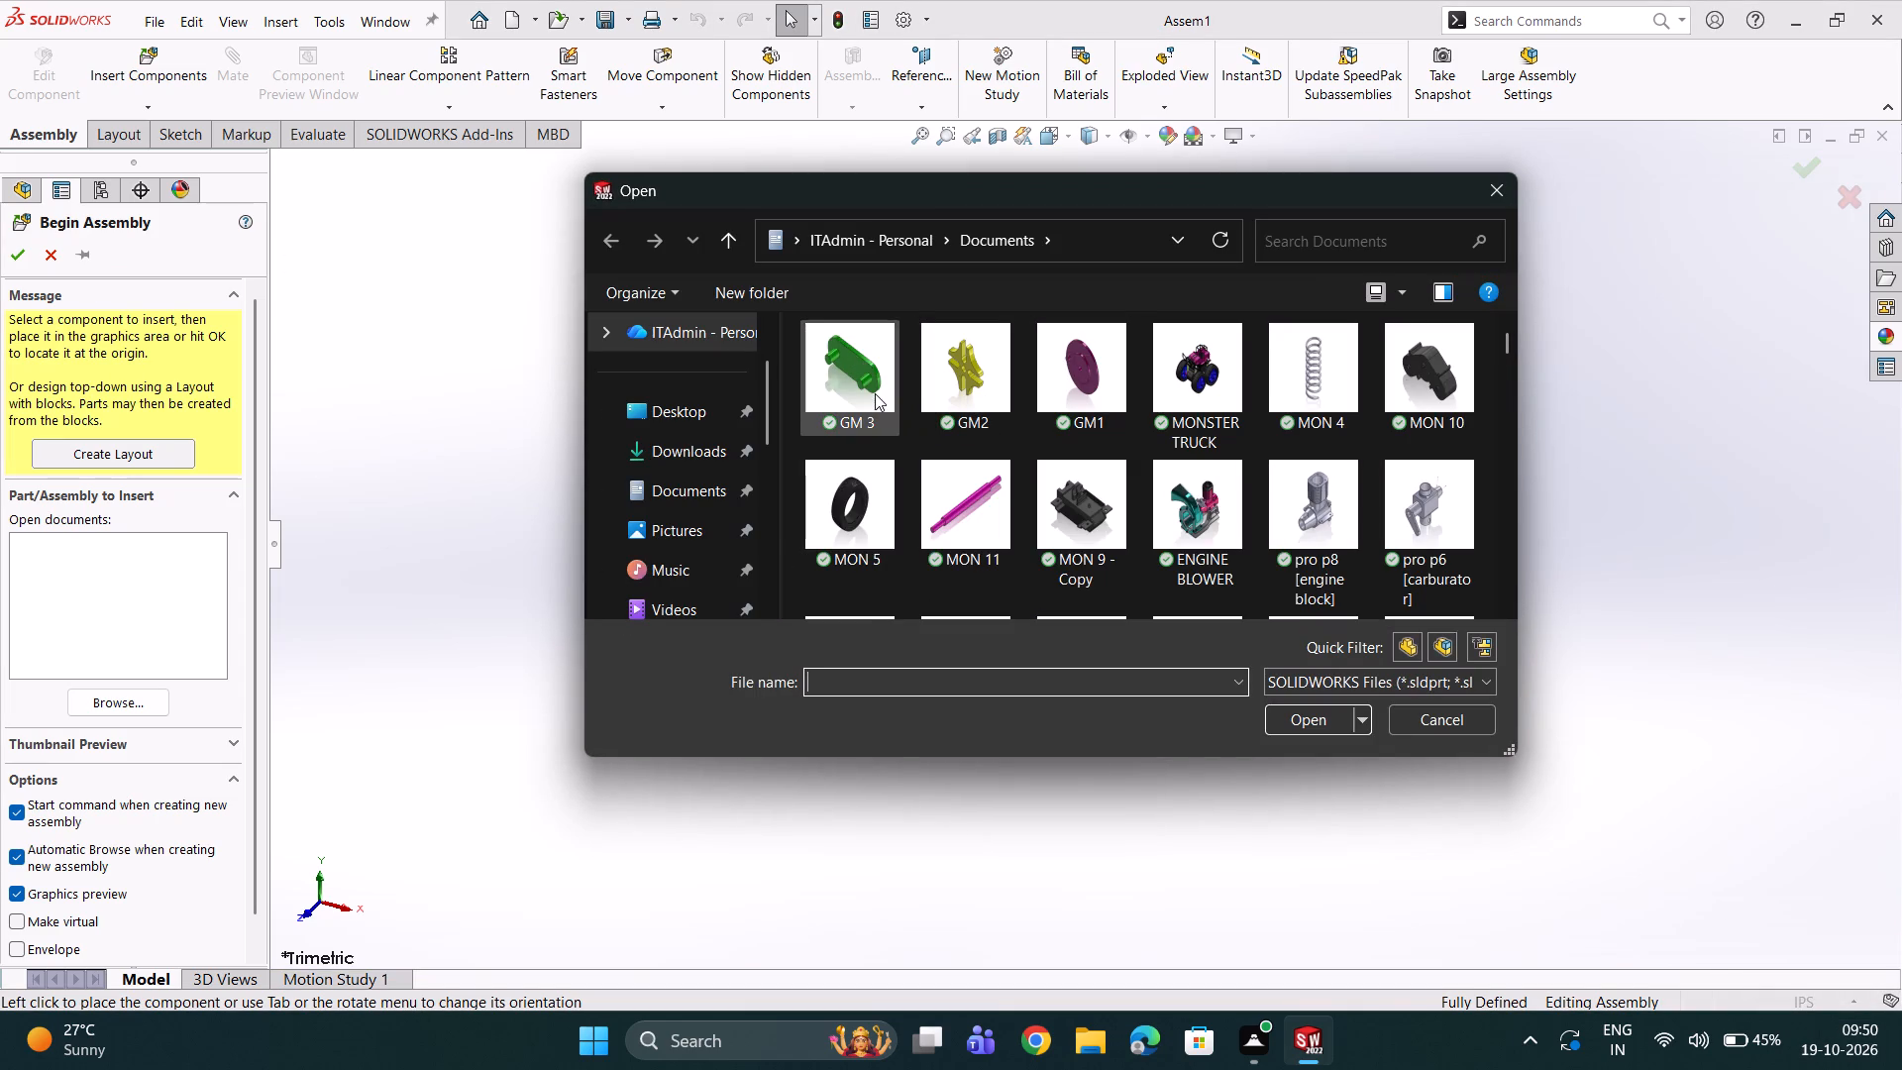
{"action": "left_click", "coordinate": [873, 390]}
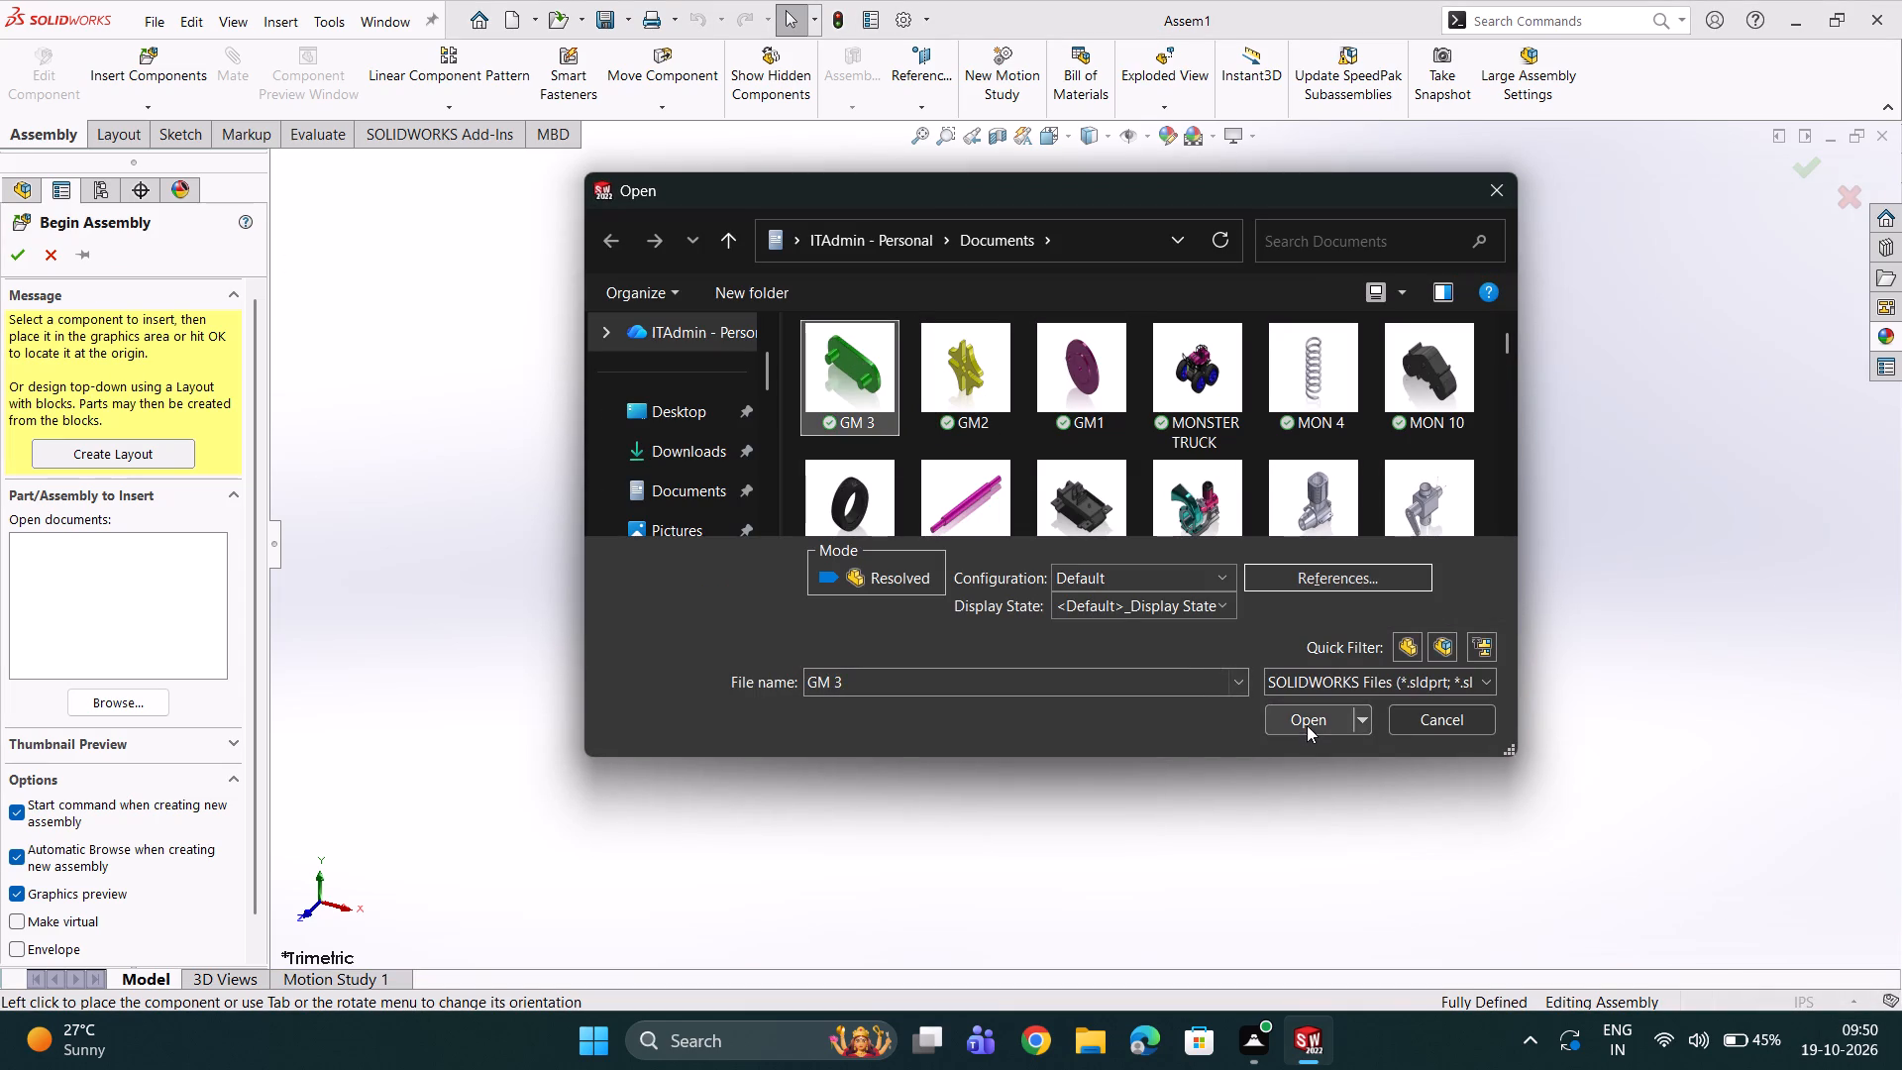
{"action": "left_click", "coordinate": [1306, 721]}
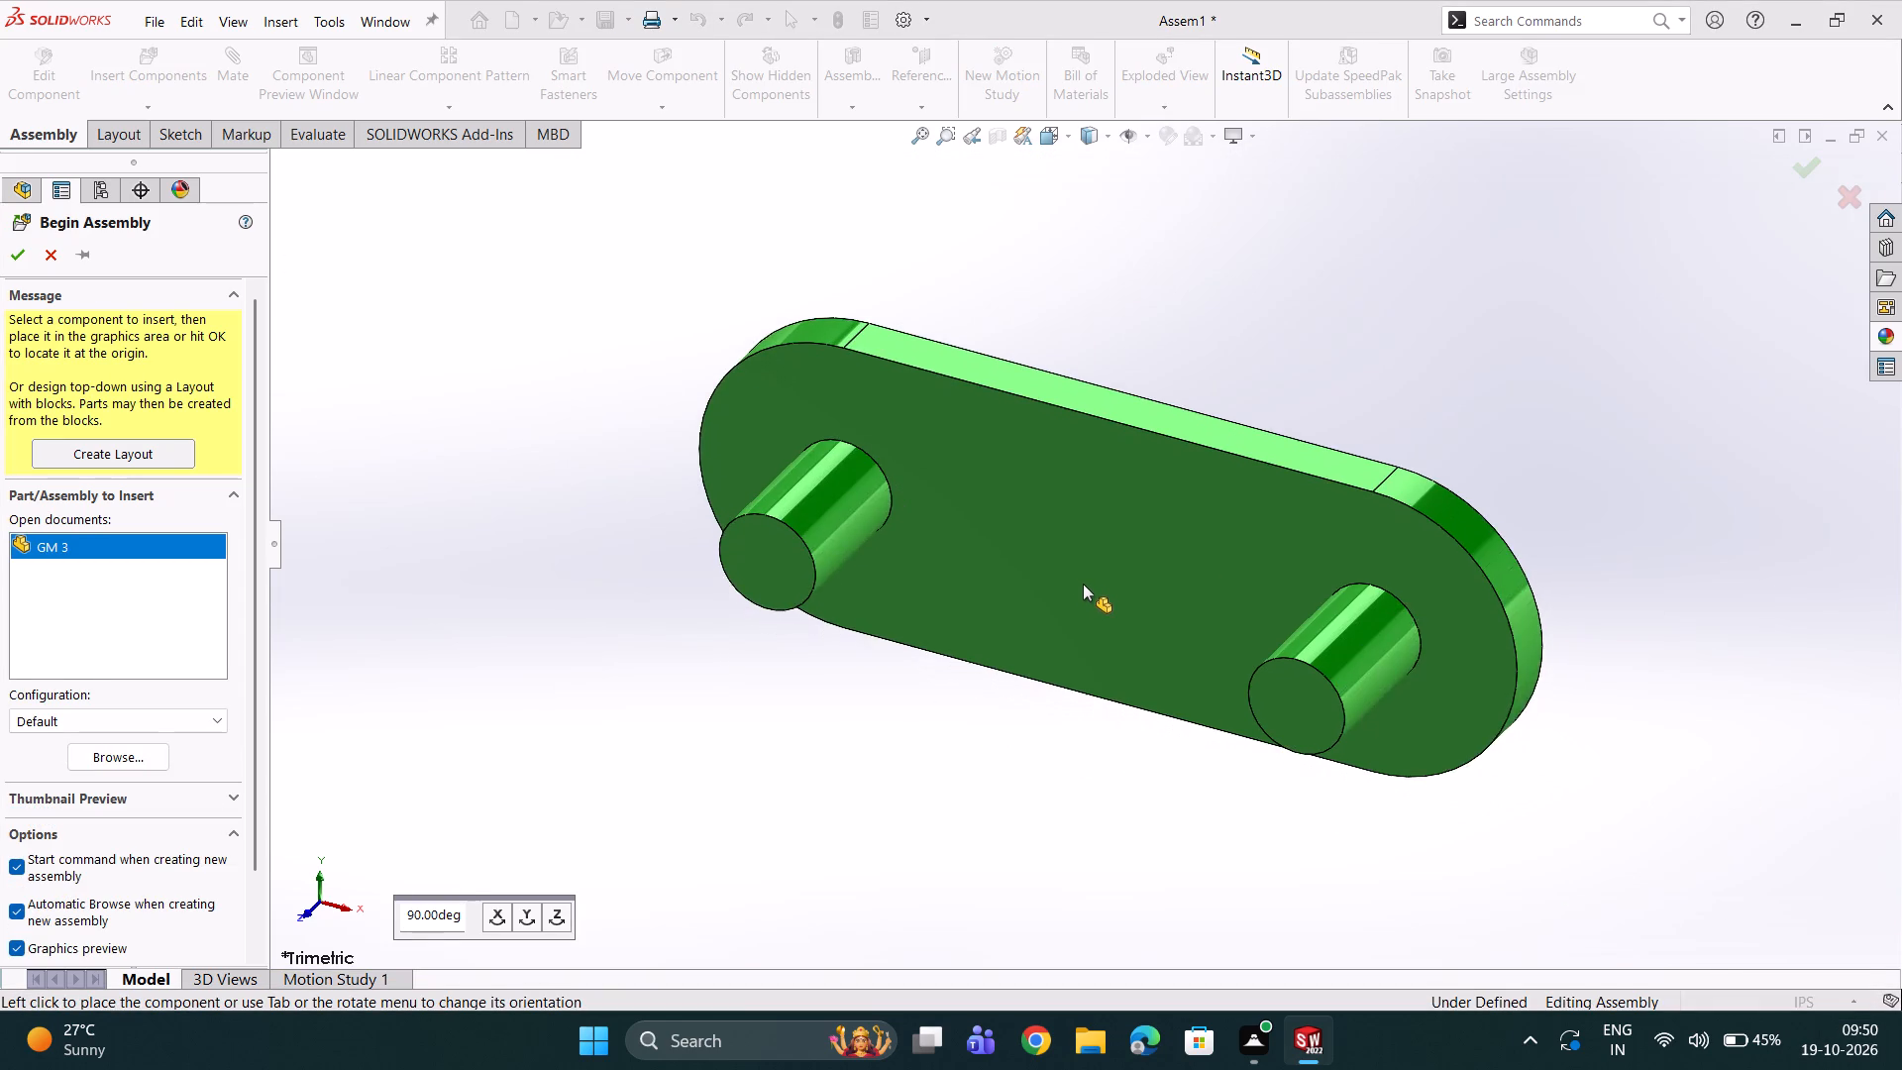
{"action": "scroll", "coordinate": [1083, 584], "scroll_direction": "up", "scroll_amount": 3}
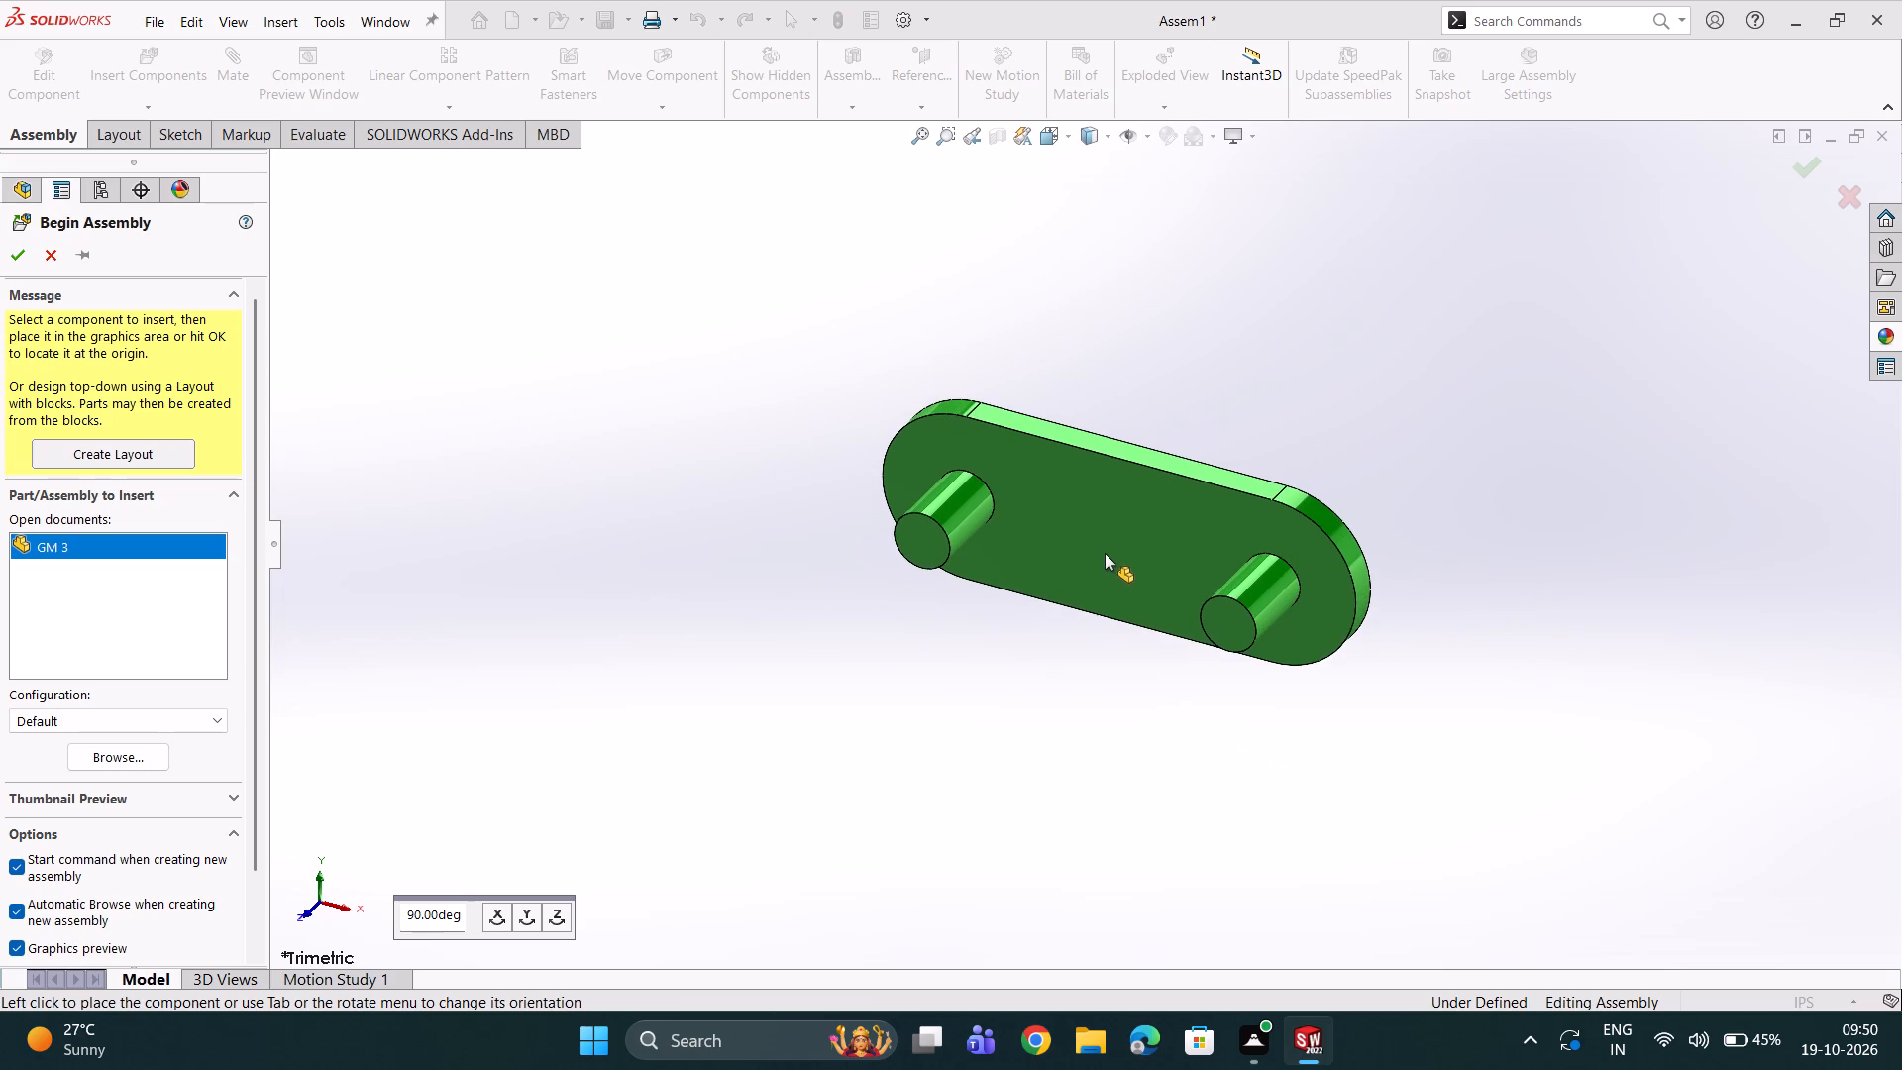
{"action": "left_click", "coordinate": [1105, 542]}
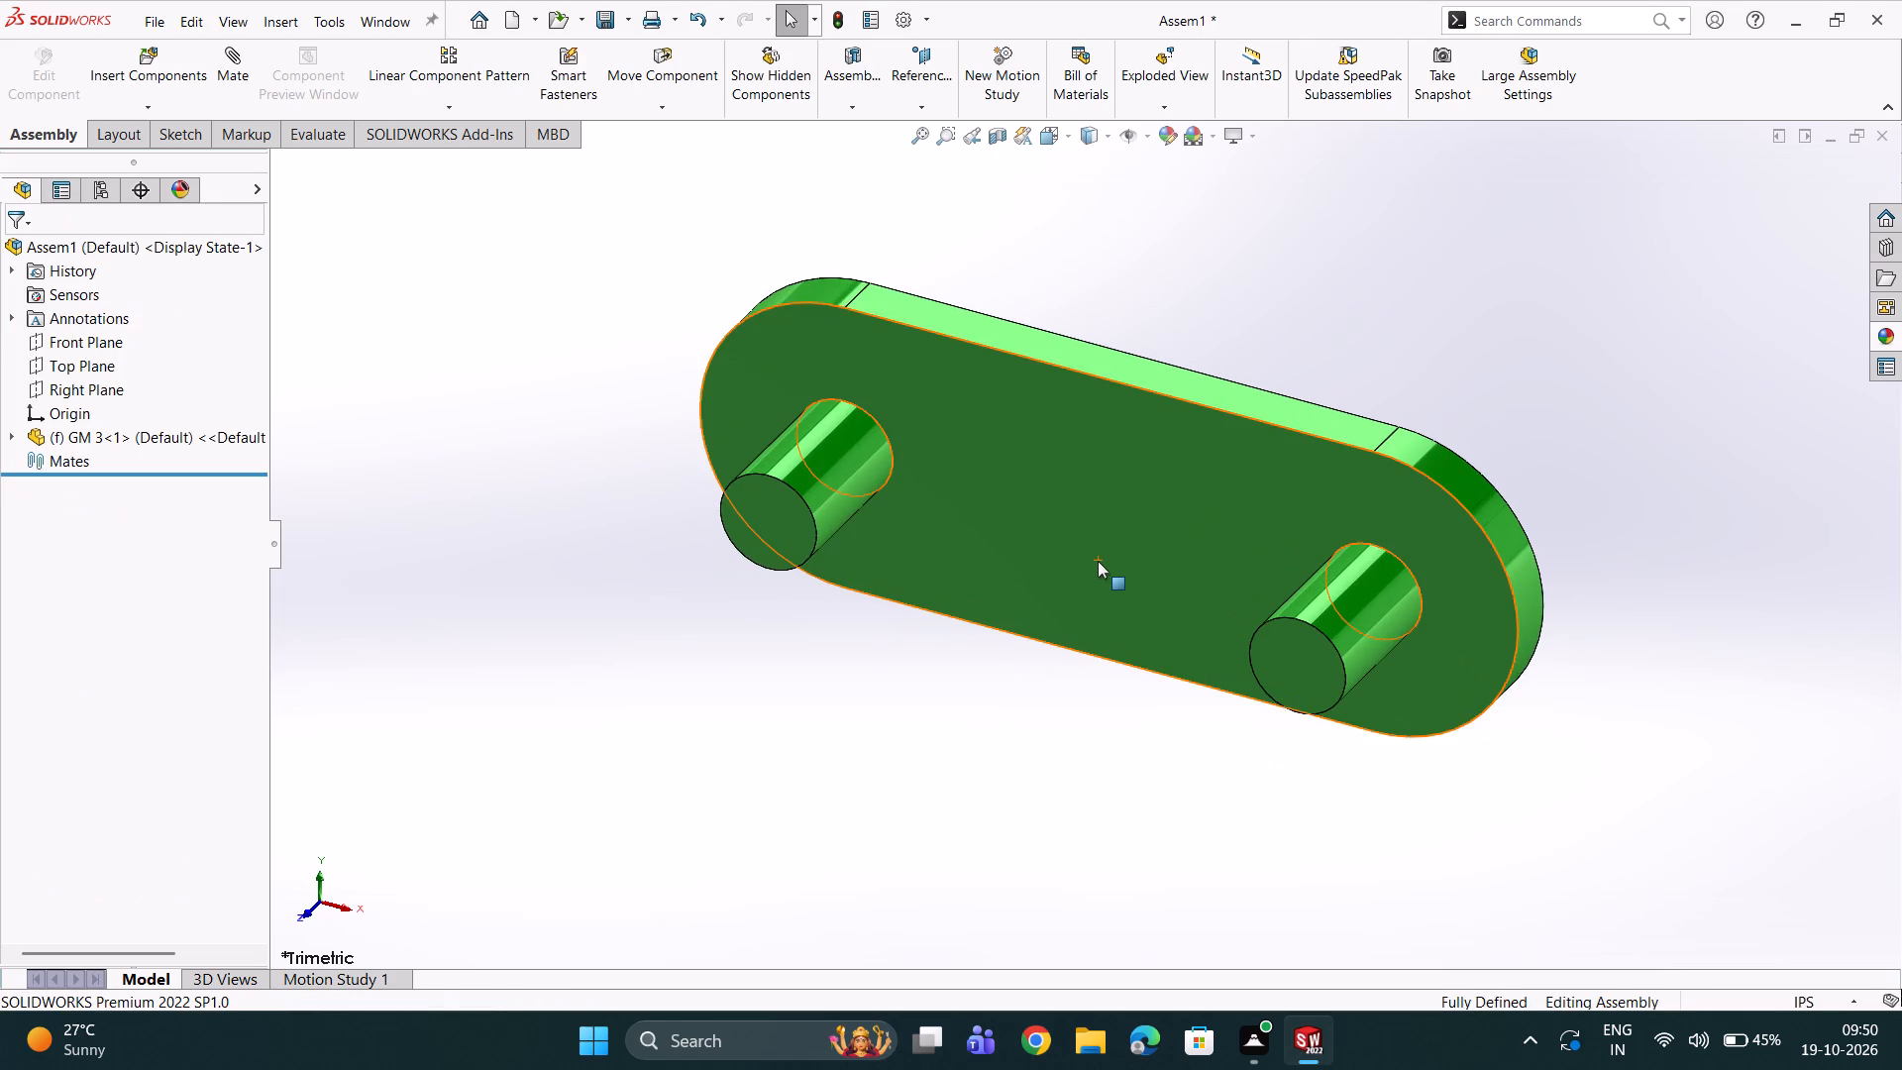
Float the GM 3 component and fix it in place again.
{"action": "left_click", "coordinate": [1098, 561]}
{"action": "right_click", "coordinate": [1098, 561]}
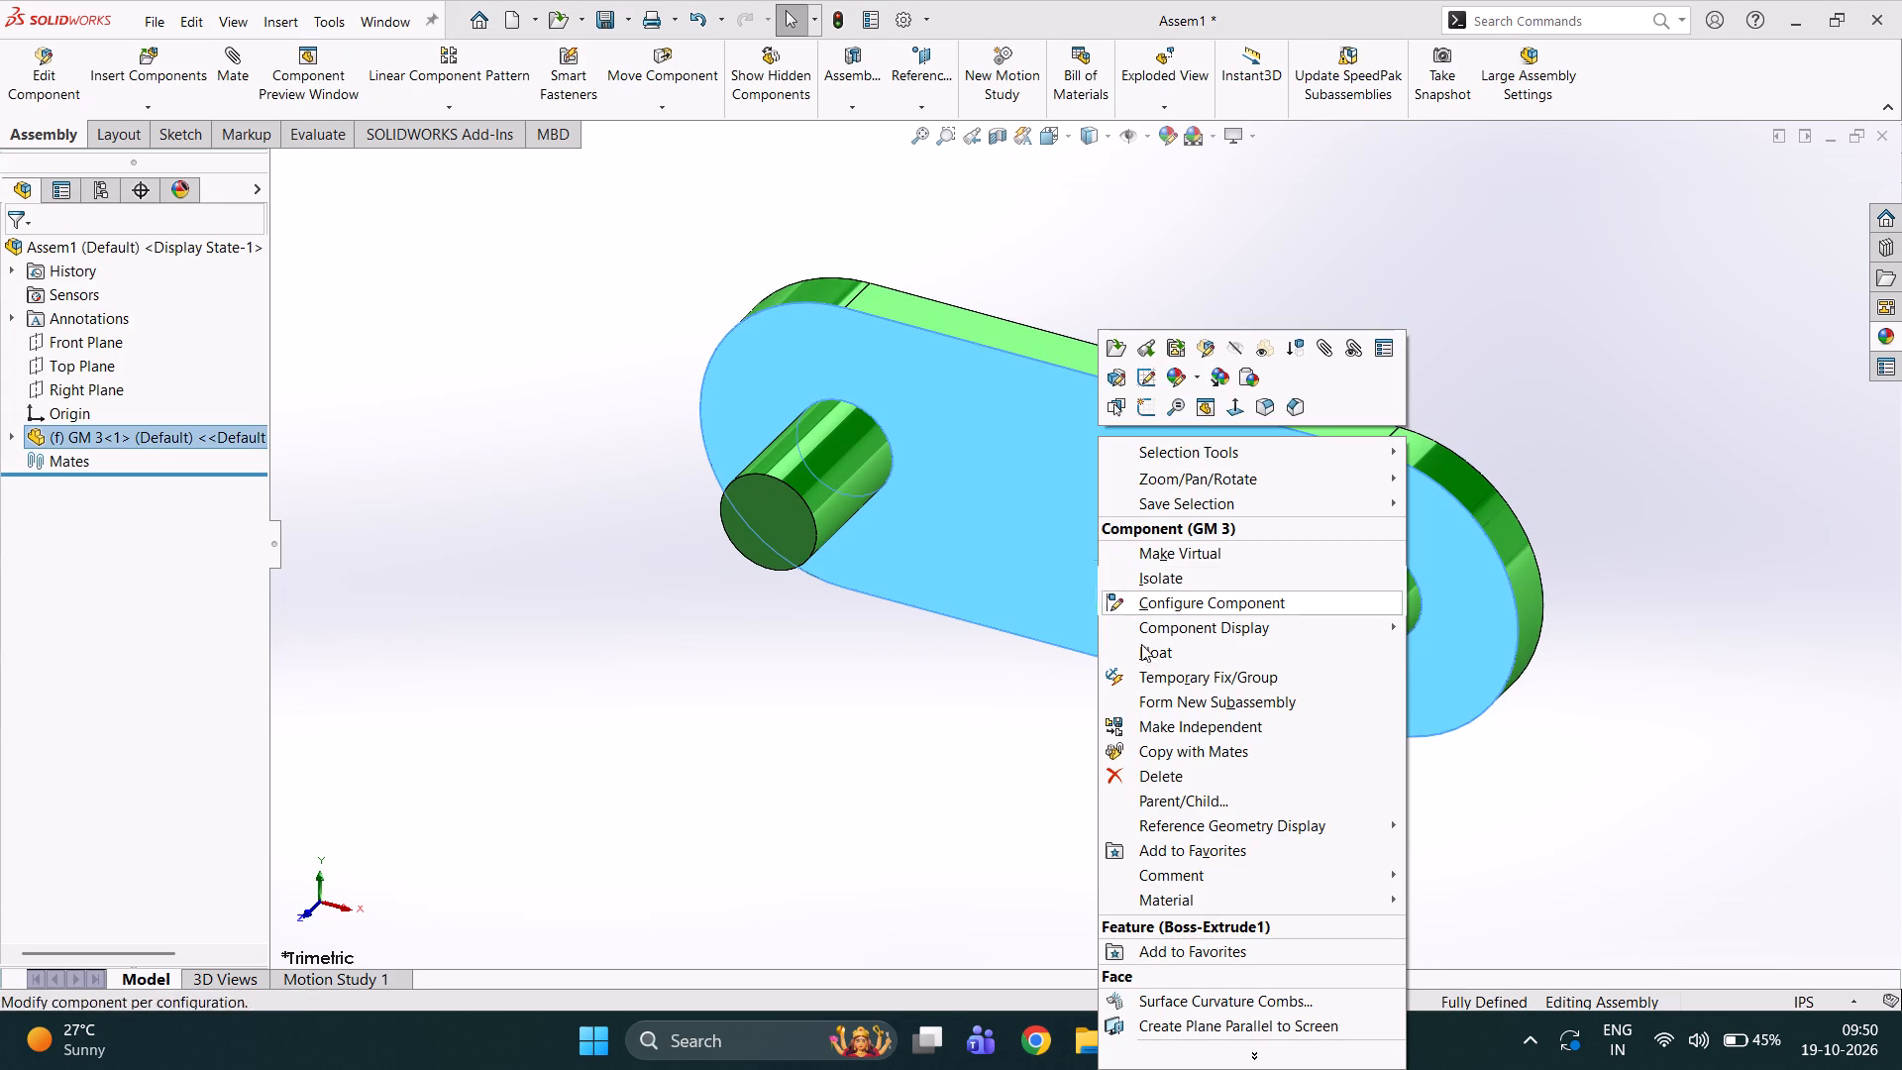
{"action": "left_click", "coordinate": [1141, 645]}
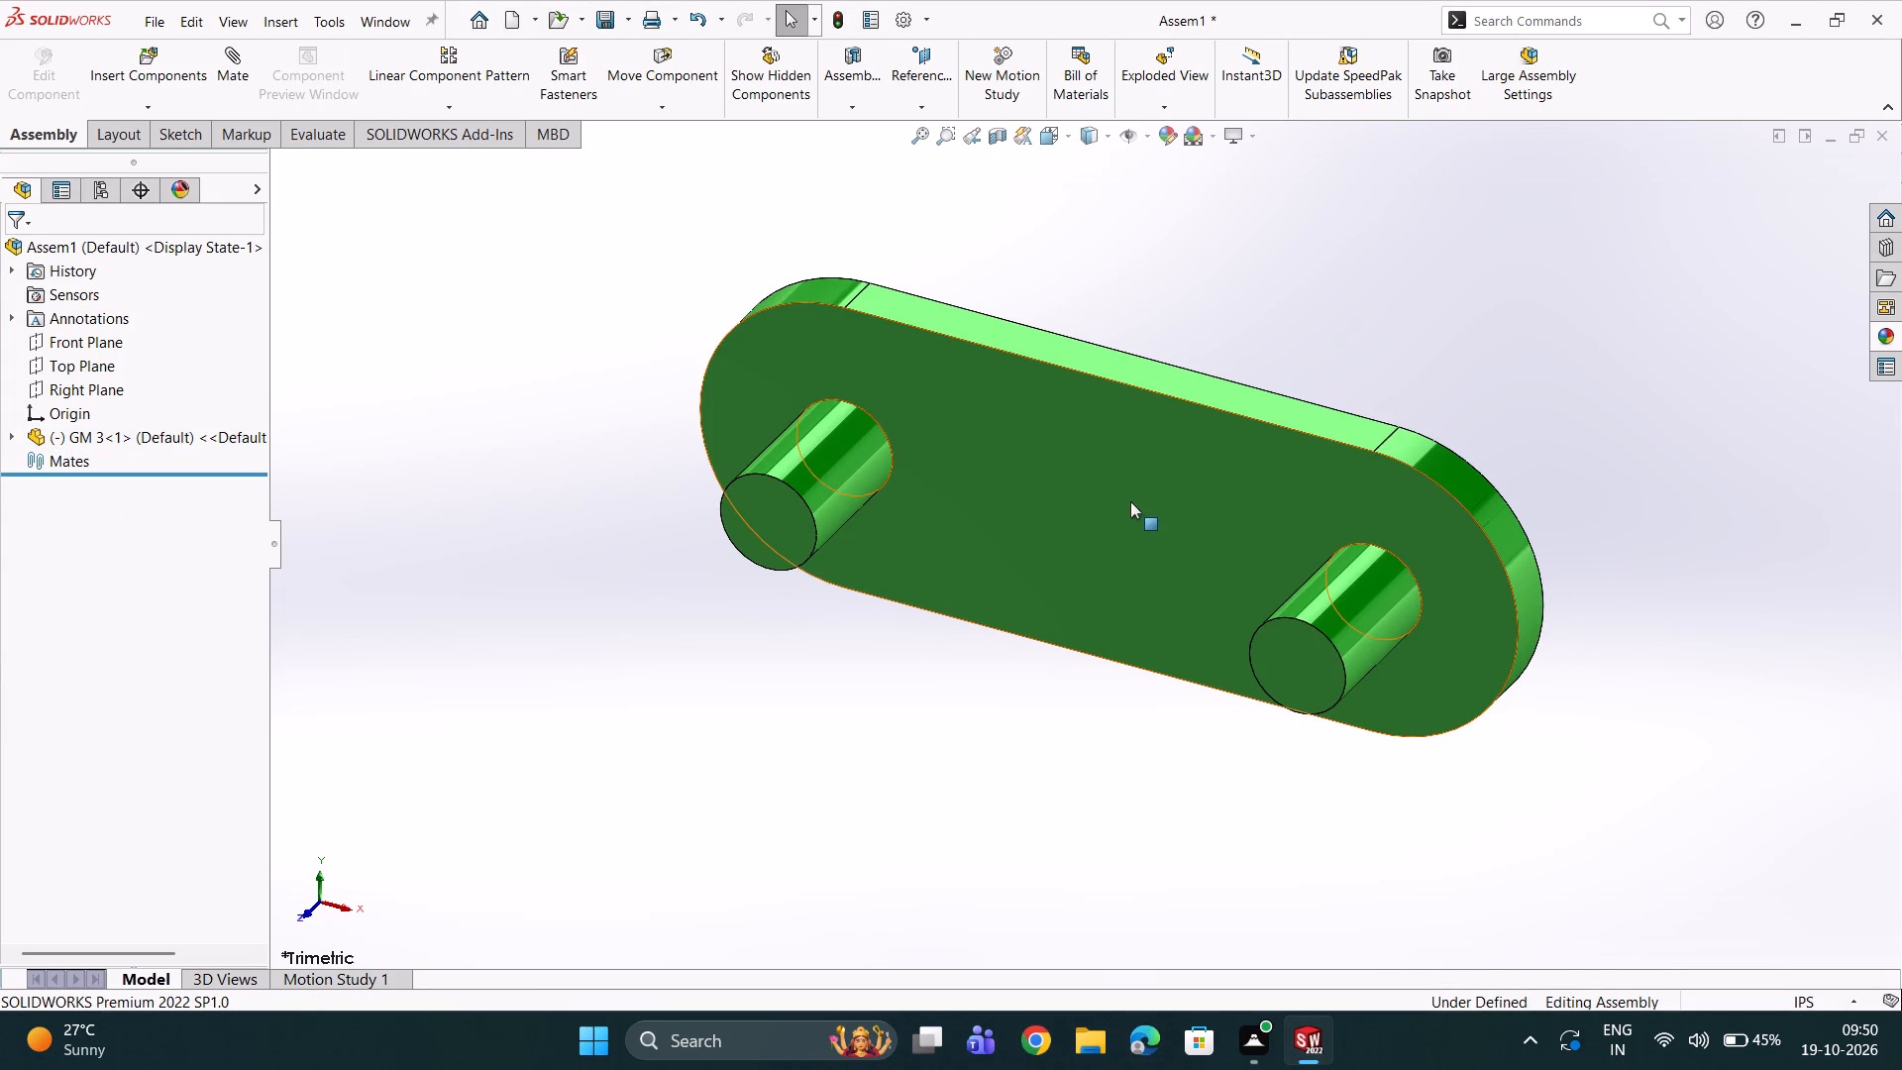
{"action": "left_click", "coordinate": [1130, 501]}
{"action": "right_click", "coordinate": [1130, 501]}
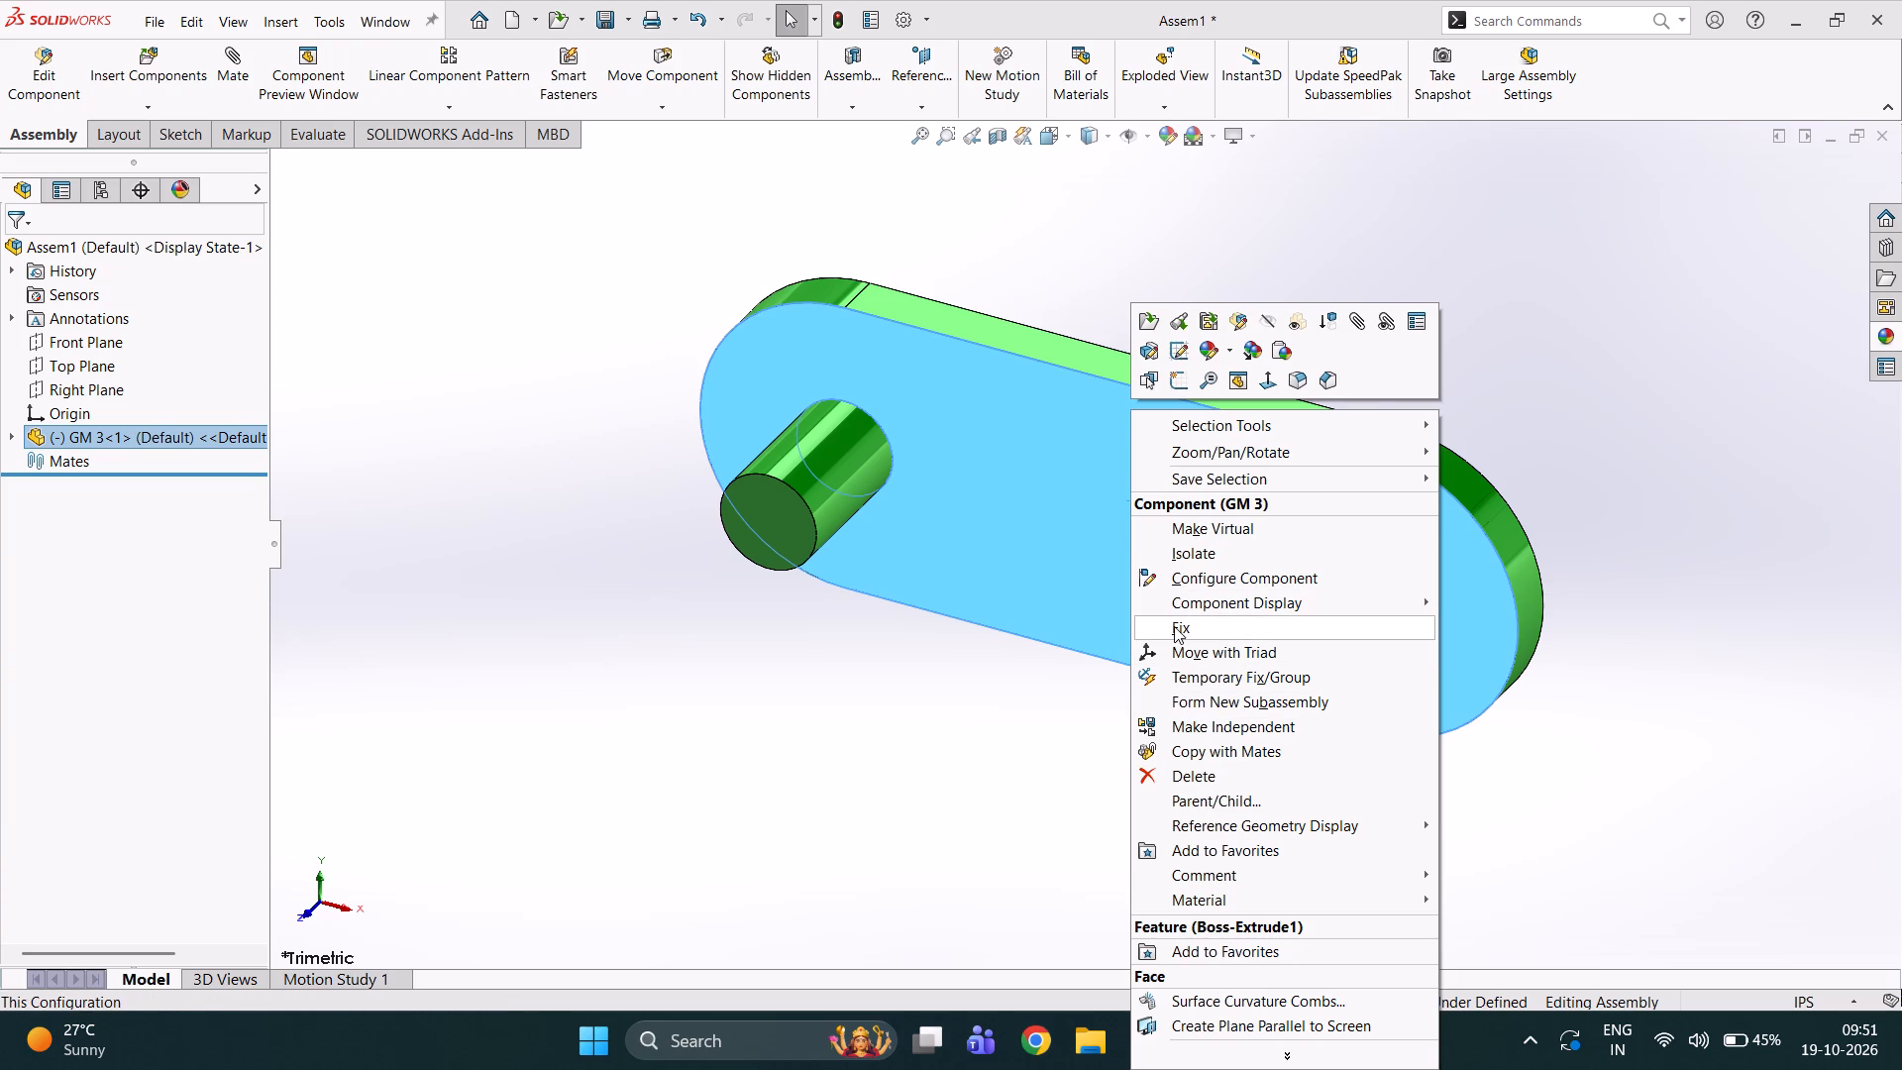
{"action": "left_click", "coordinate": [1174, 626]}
Apply the Plain White scene to the assembly.
{"action": "scroll", "coordinate": [1121, 418], "scroll_direction": "up", "scroll_amount": 4}
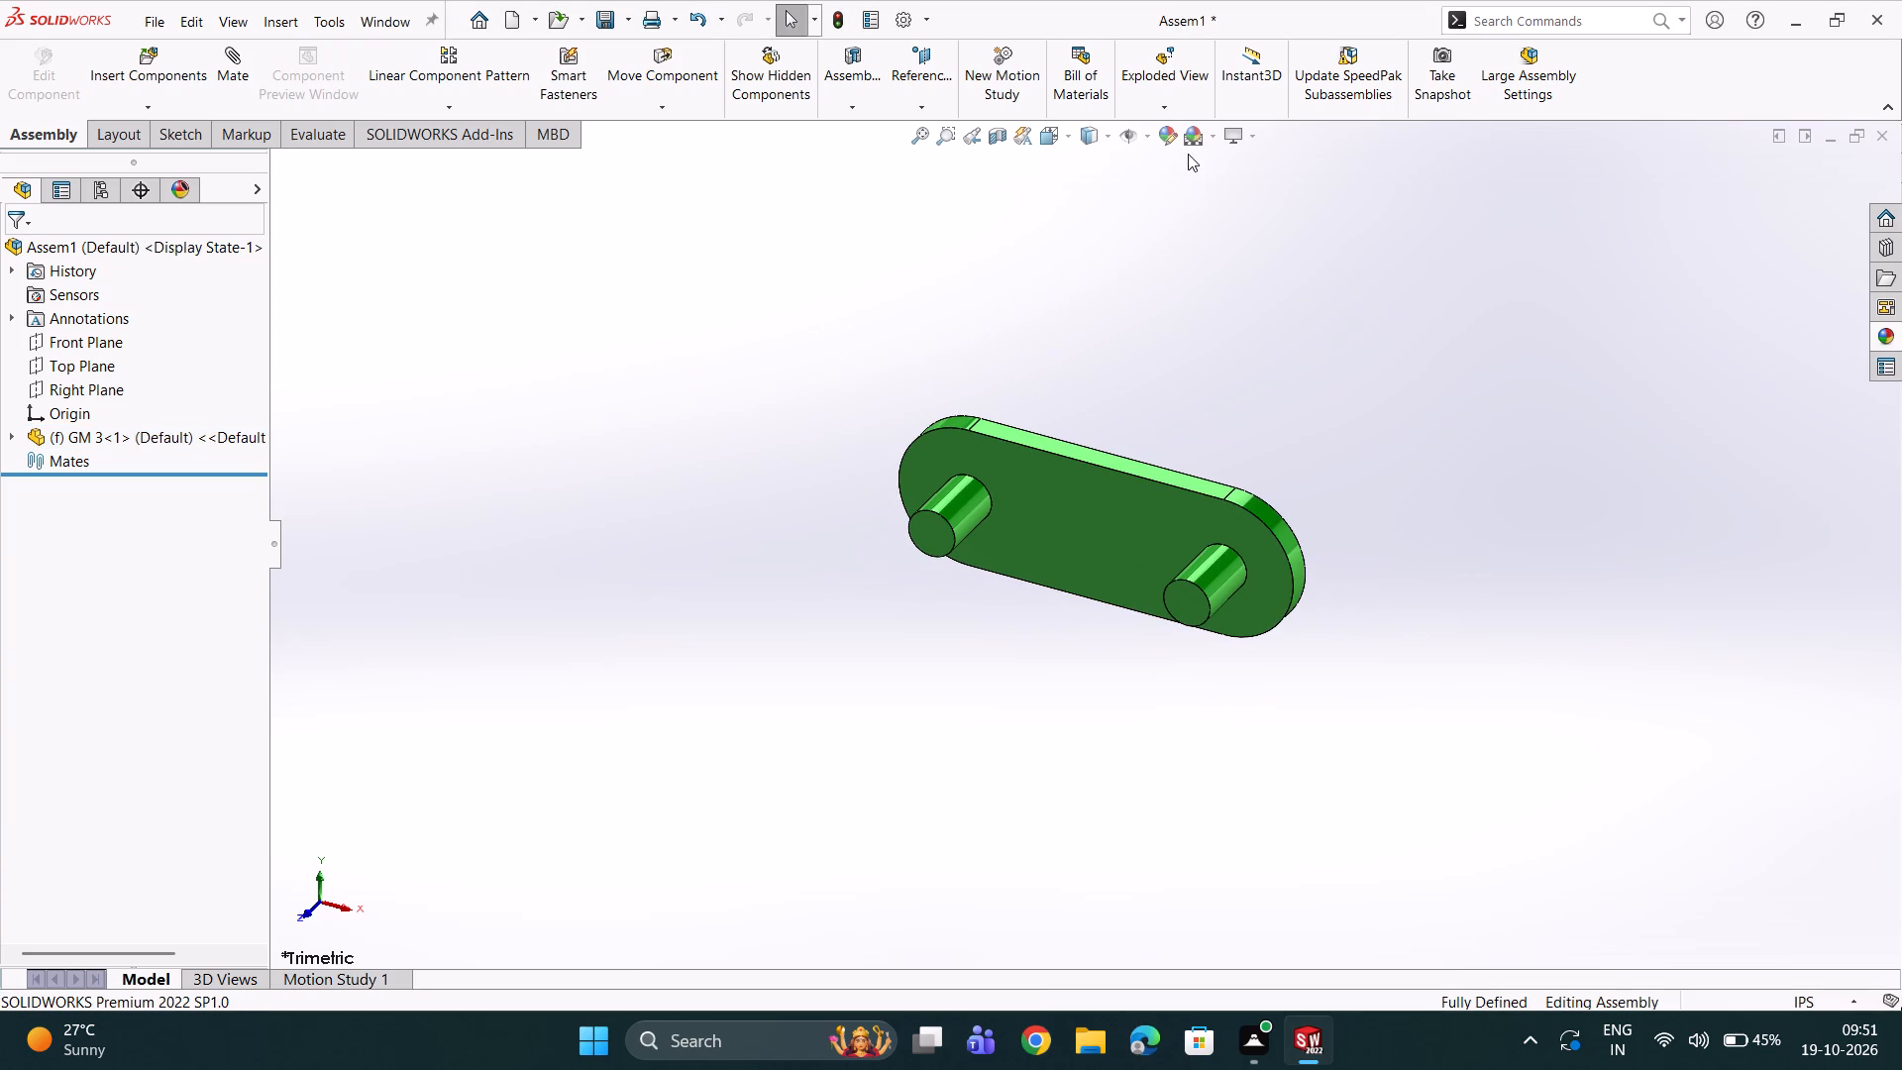
{"action": "left_click", "coordinate": [1212, 132]}
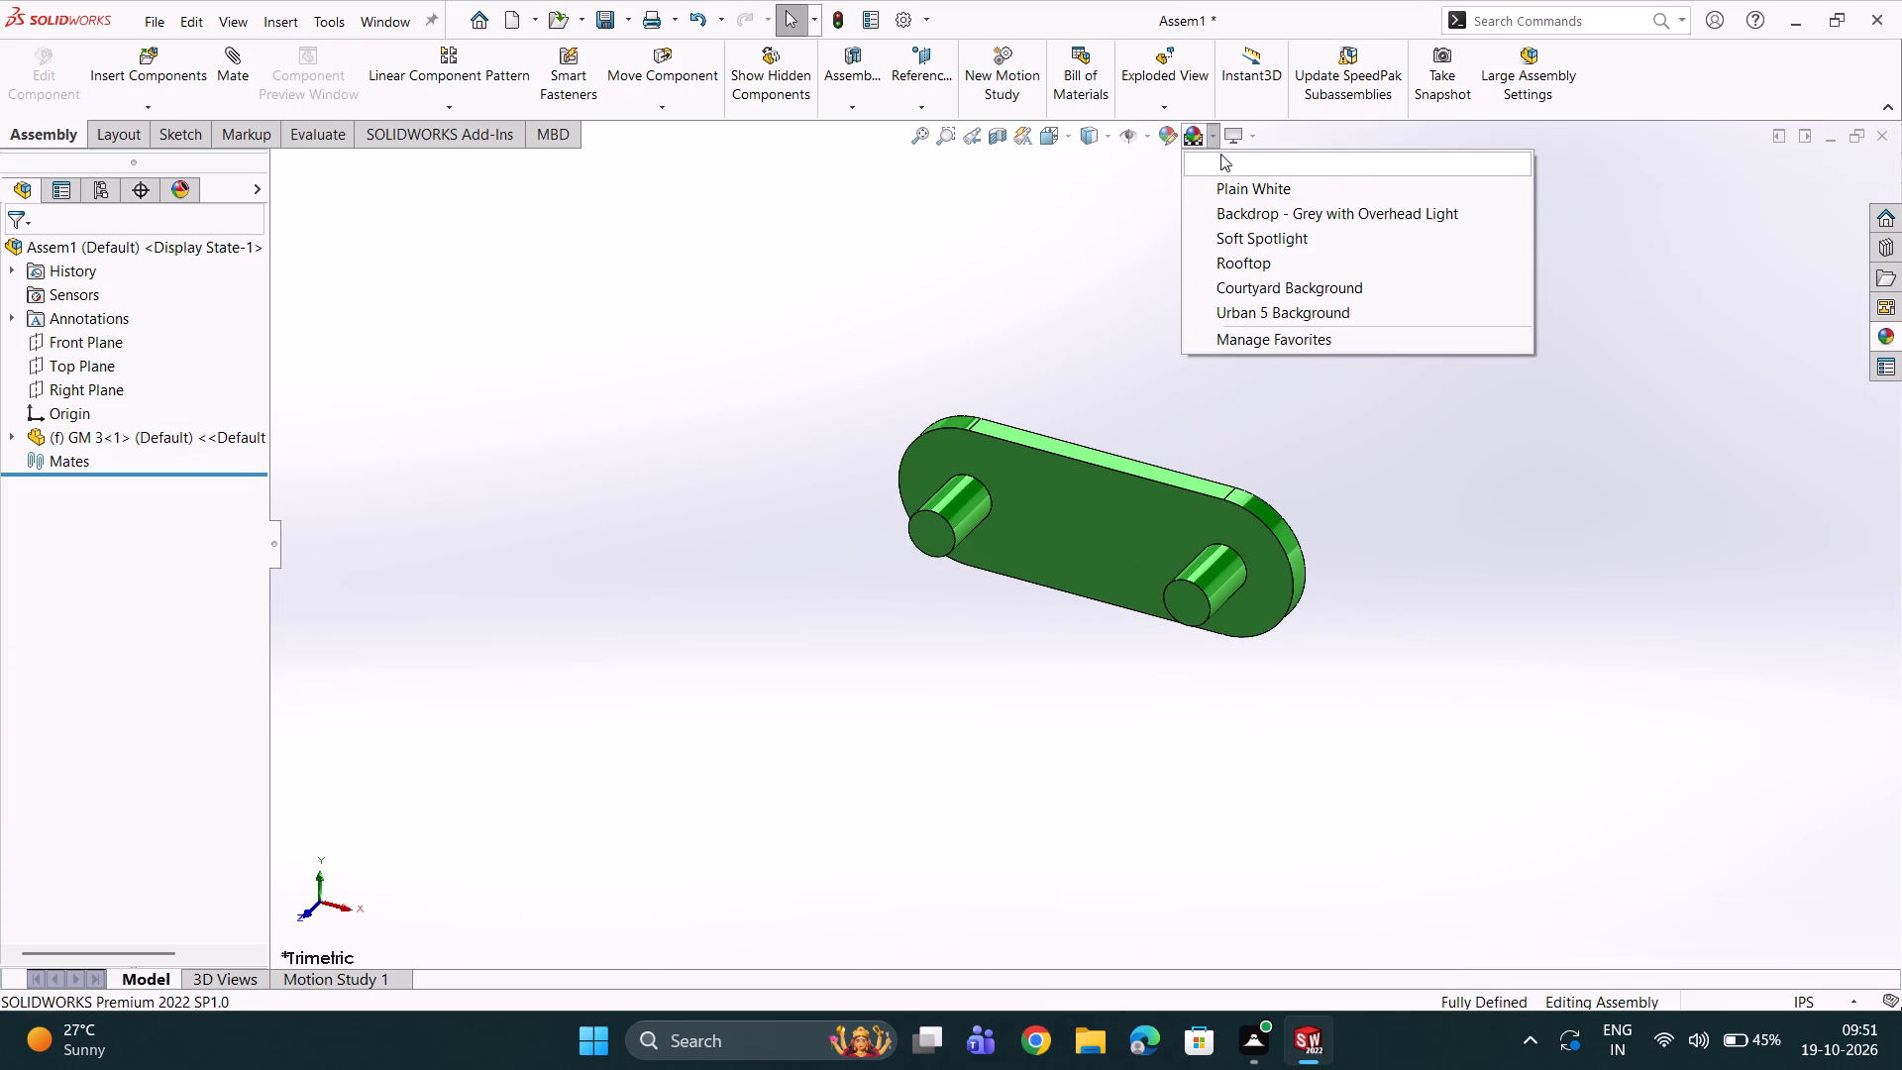
{"action": "left_click", "coordinate": [1230, 183]}
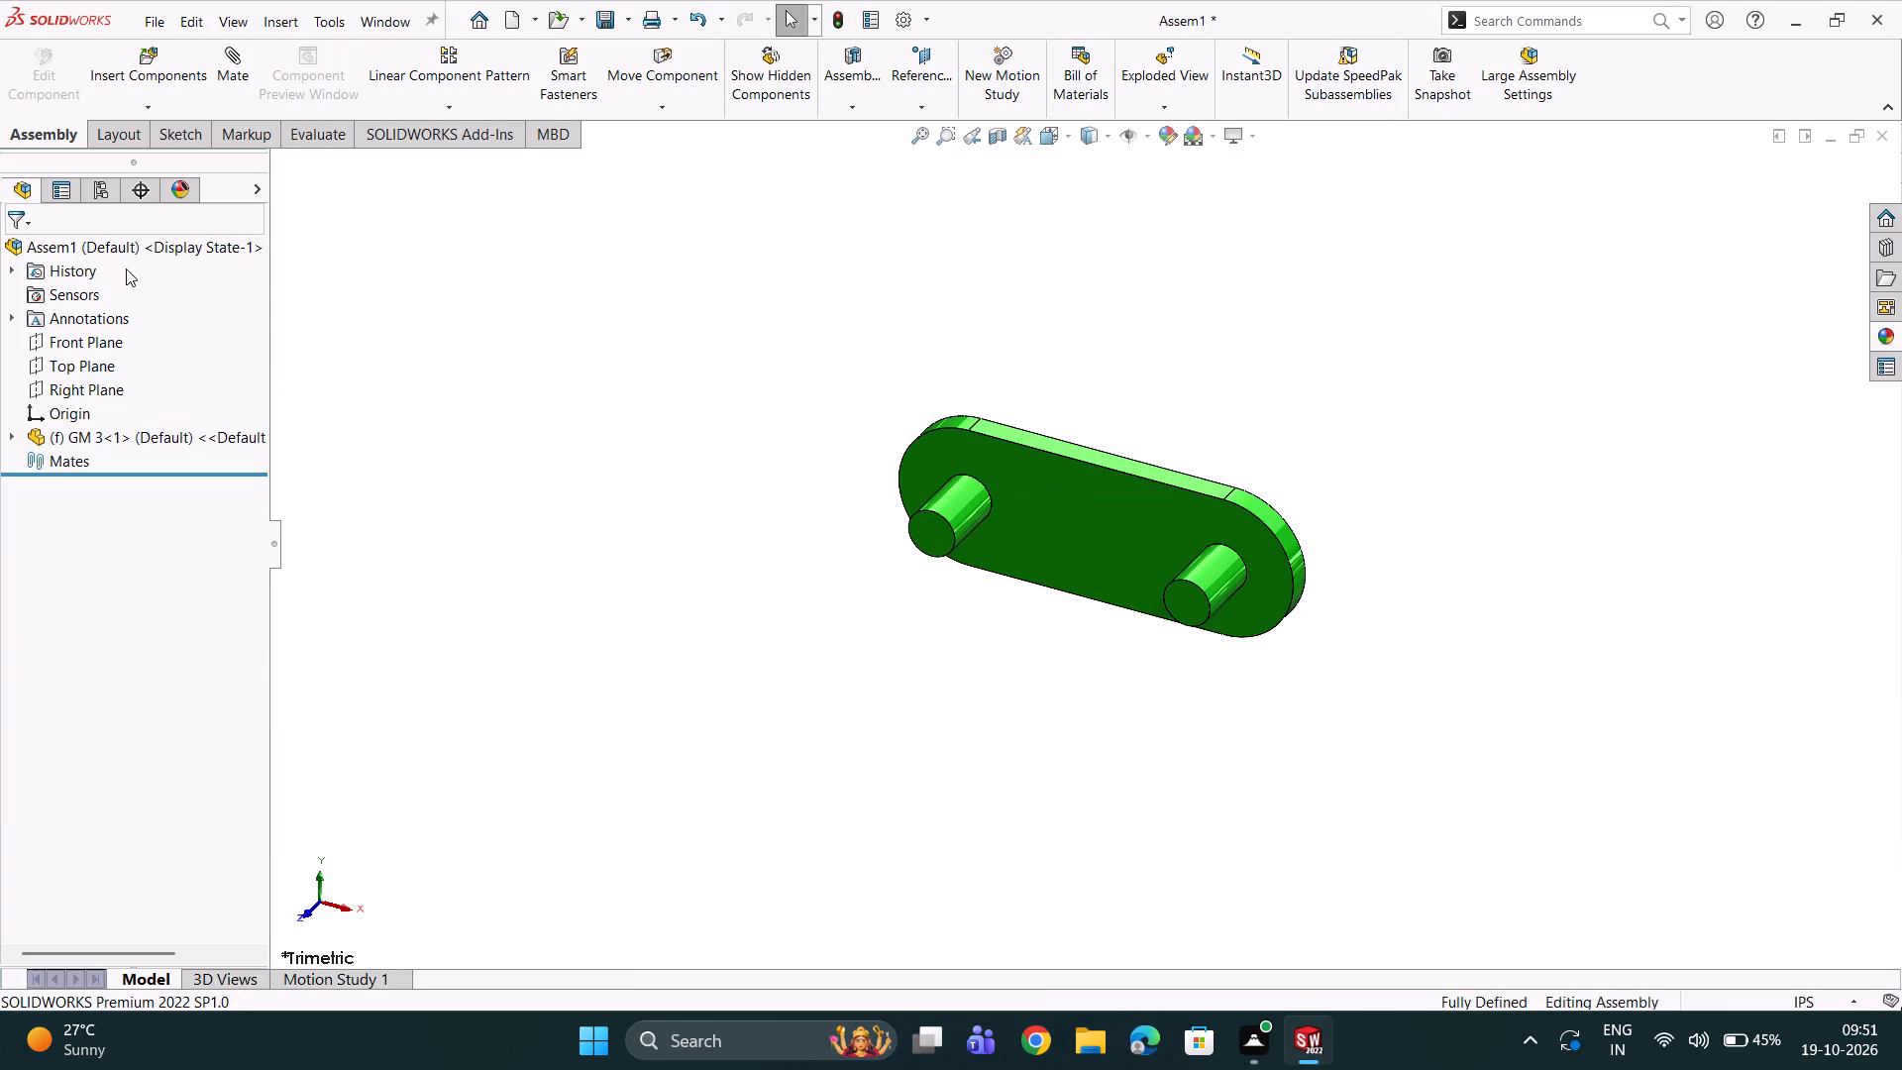
Insert the GM2 part from Documents and place it freely beside the green link.
{"action": "left_click", "coordinate": [173, 62]}
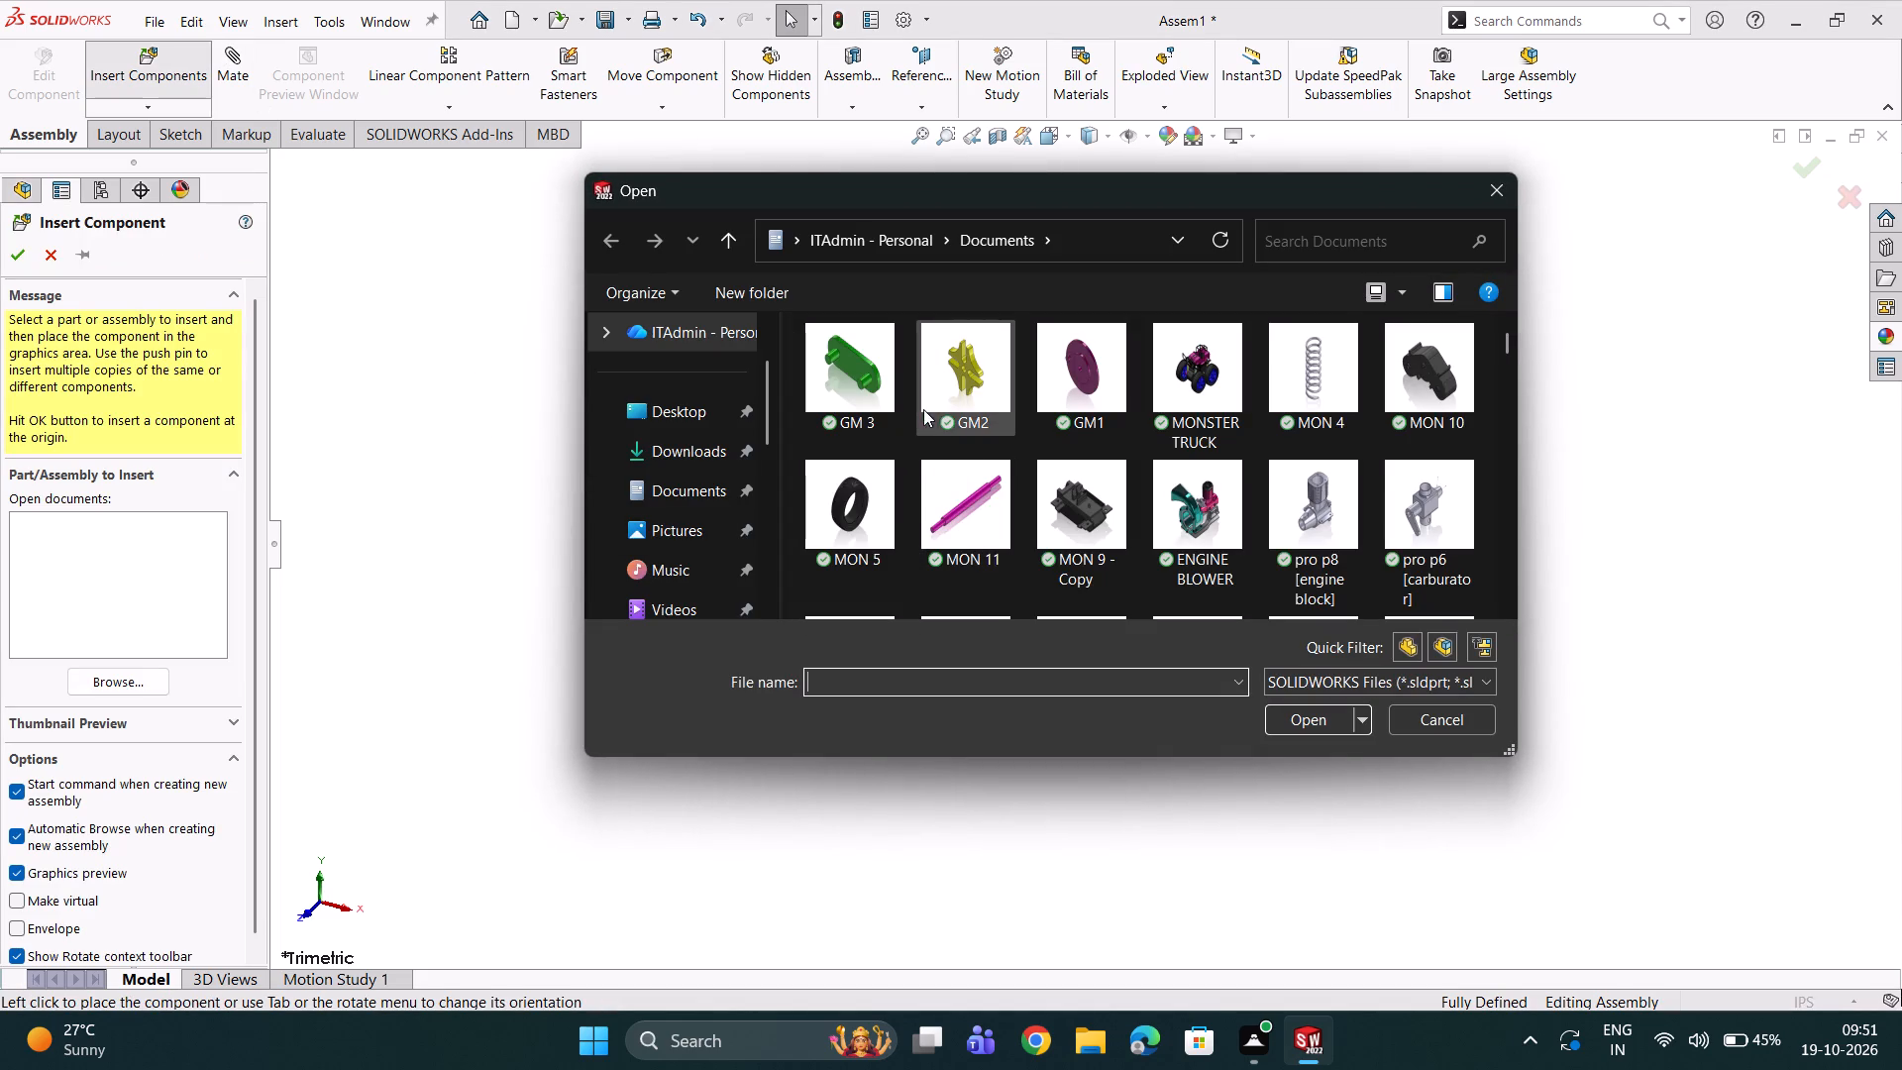
{"action": "left_click", "coordinate": [963, 383]}
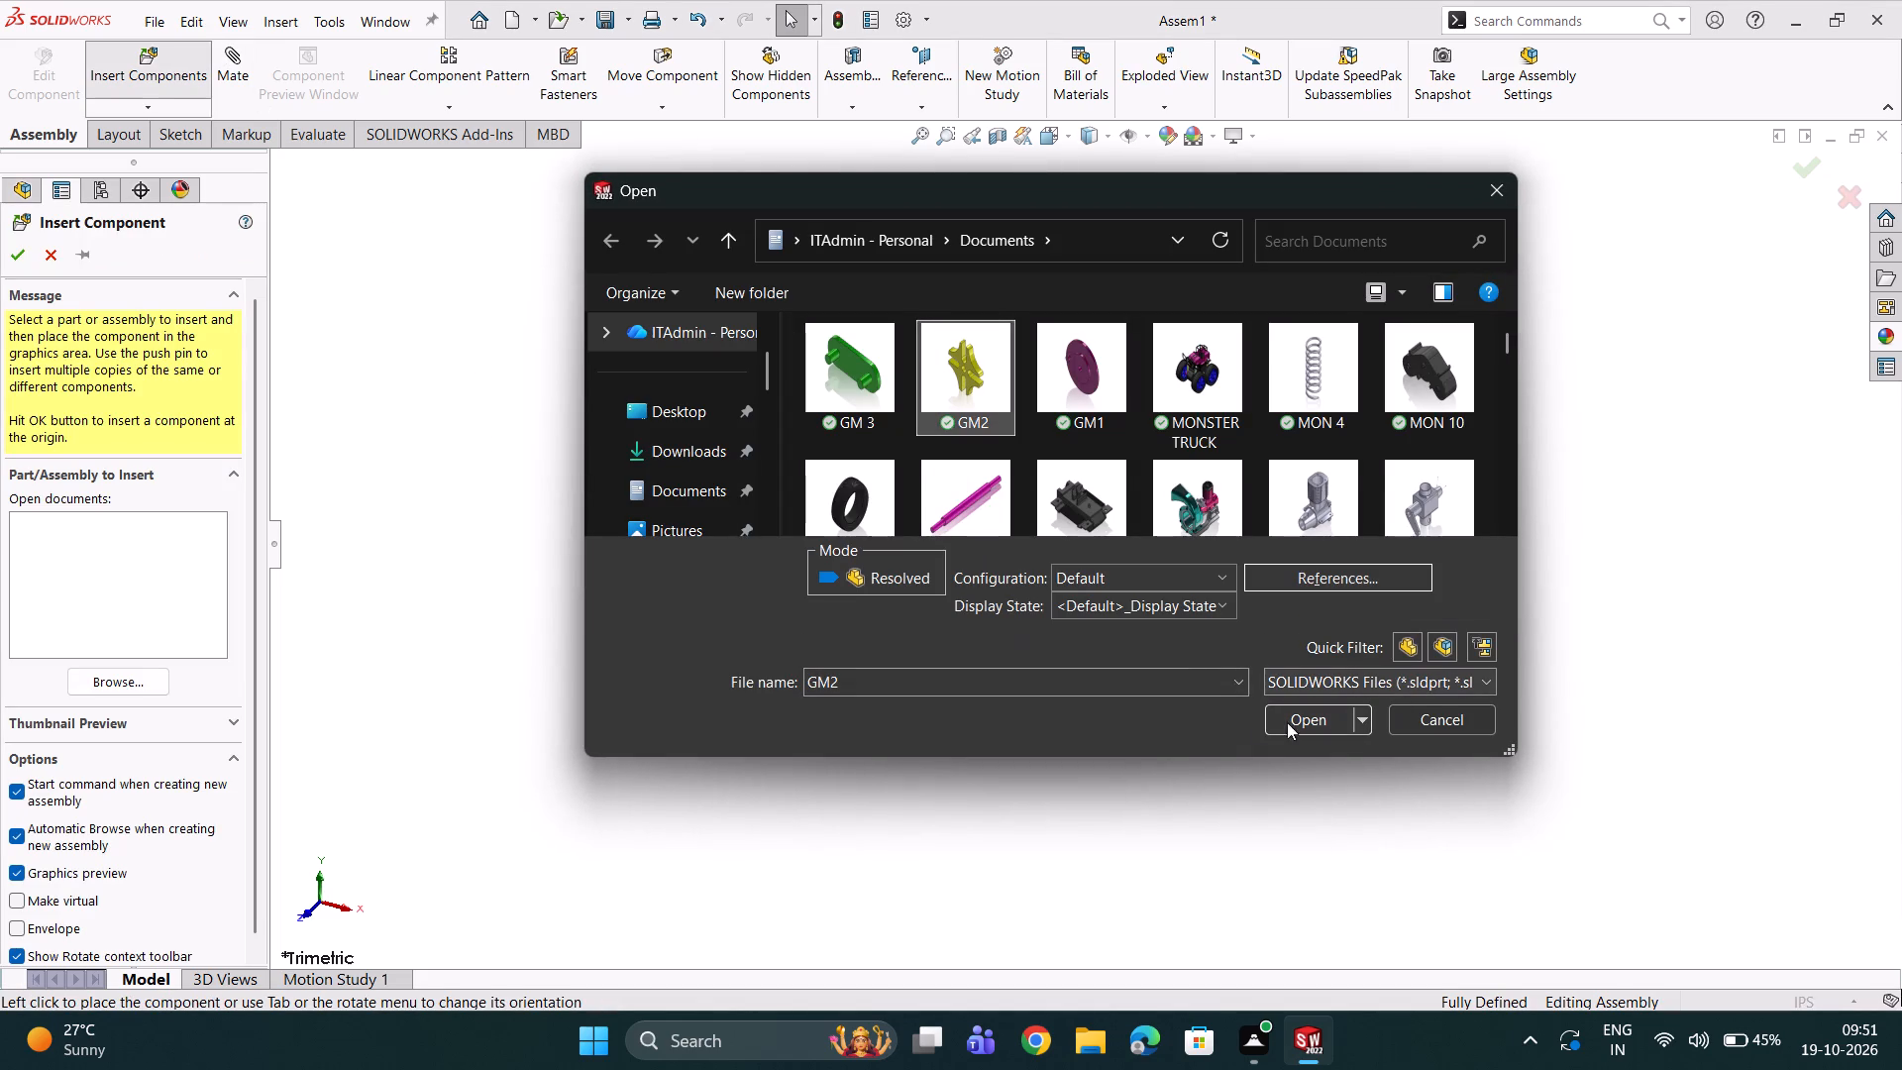
{"action": "left_click", "coordinate": [1288, 716]}
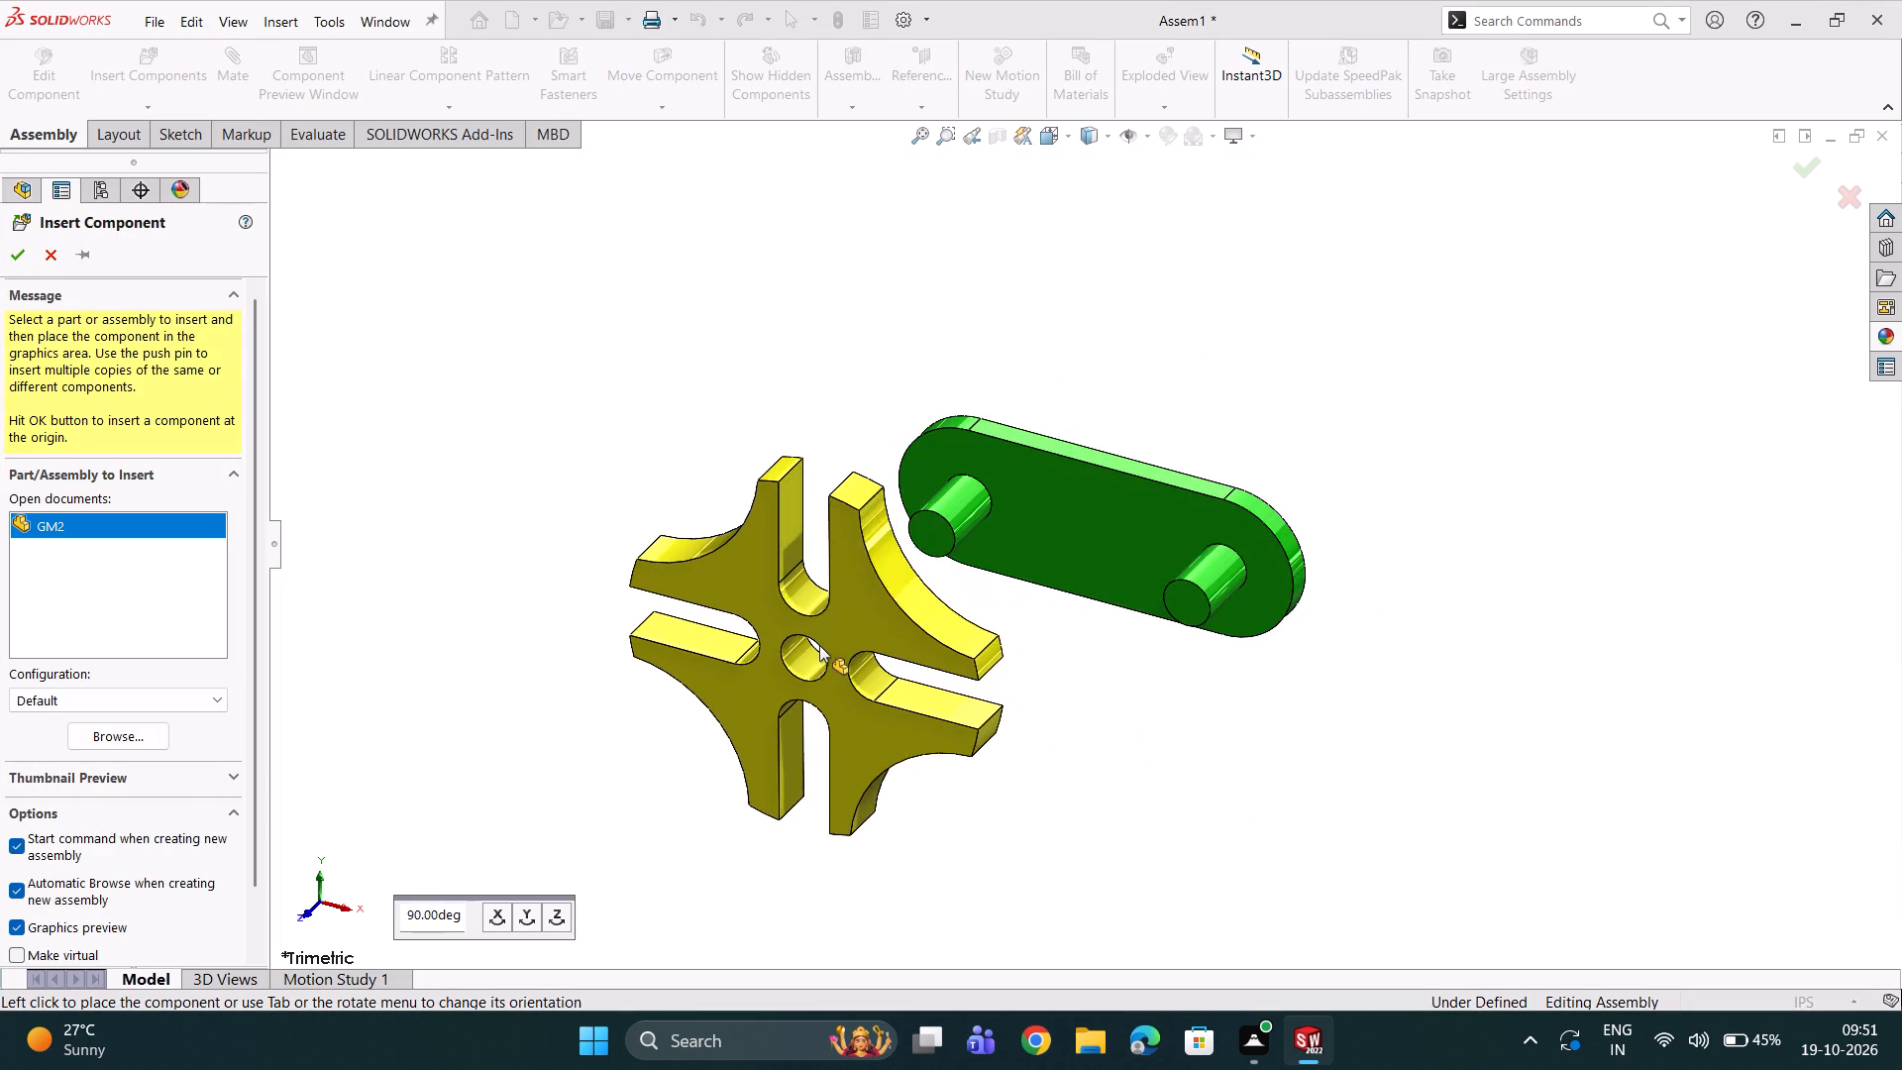
{"action": "left_click", "coordinate": [811, 647]}
Add a concentric mate between GM2's central hole and the cylindrical face of GM 3's nearer pin.
{"action": "scroll", "coordinate": [822, 643], "scroll_direction": "down", "scroll_amount": 2}
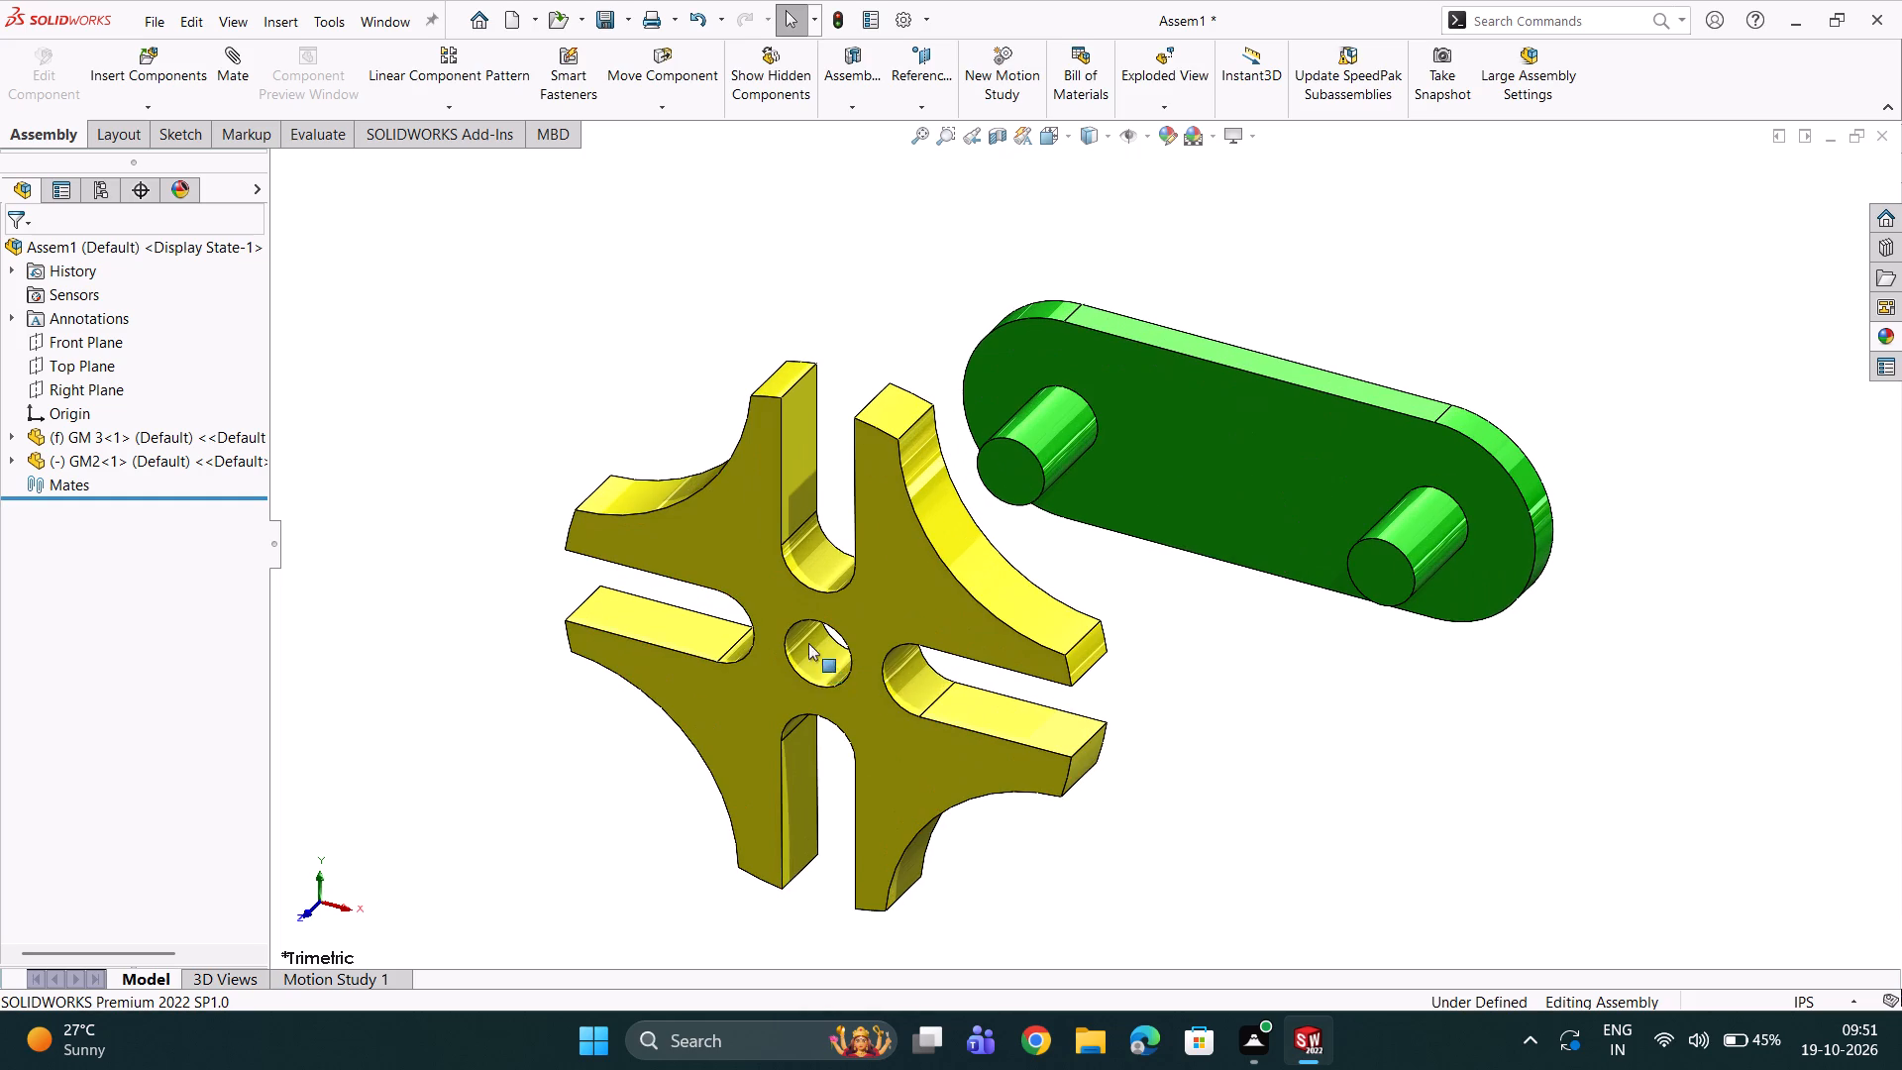
{"action": "left_click", "coordinate": [243, 73]}
{"action": "scroll", "coordinate": [809, 653], "scroll_direction": "down", "scroll_amount": 2}
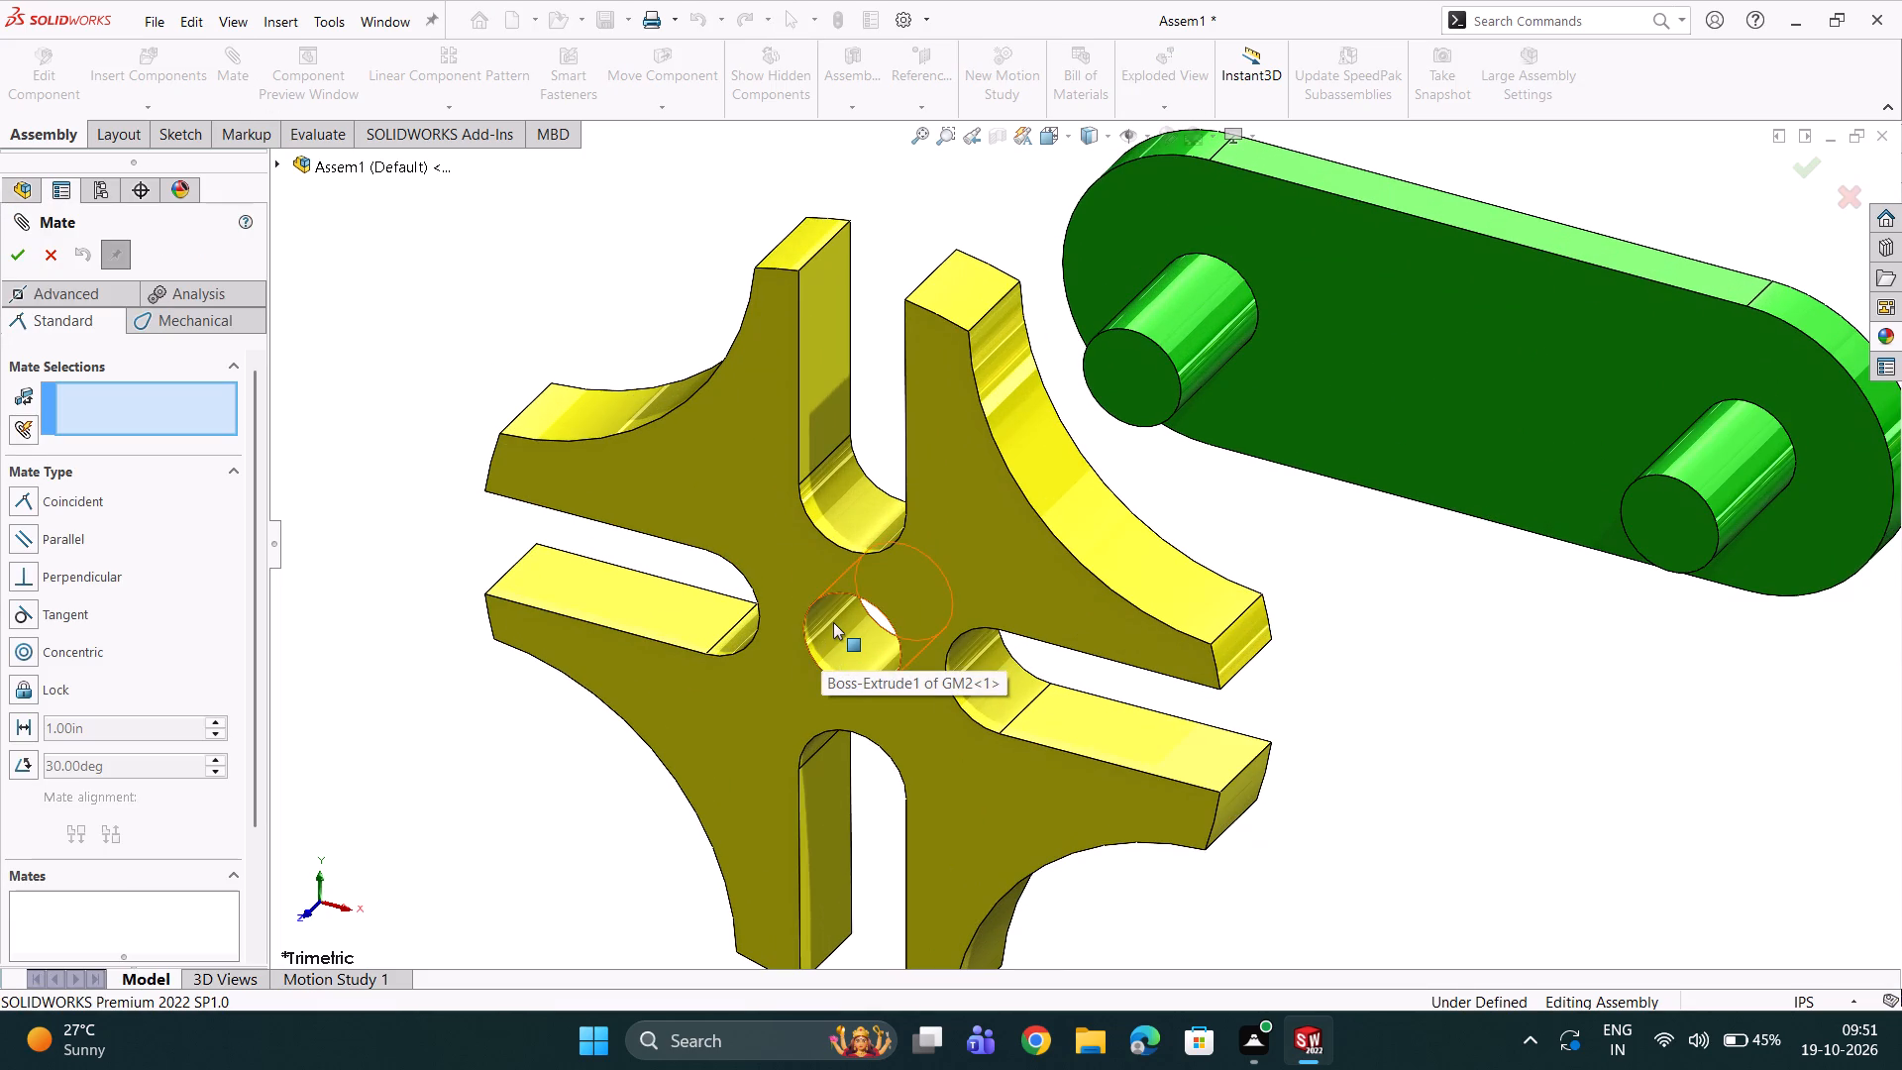
{"action": "left_click", "coordinate": [833, 622]}
{"action": "left_click", "coordinate": [1187, 314]}
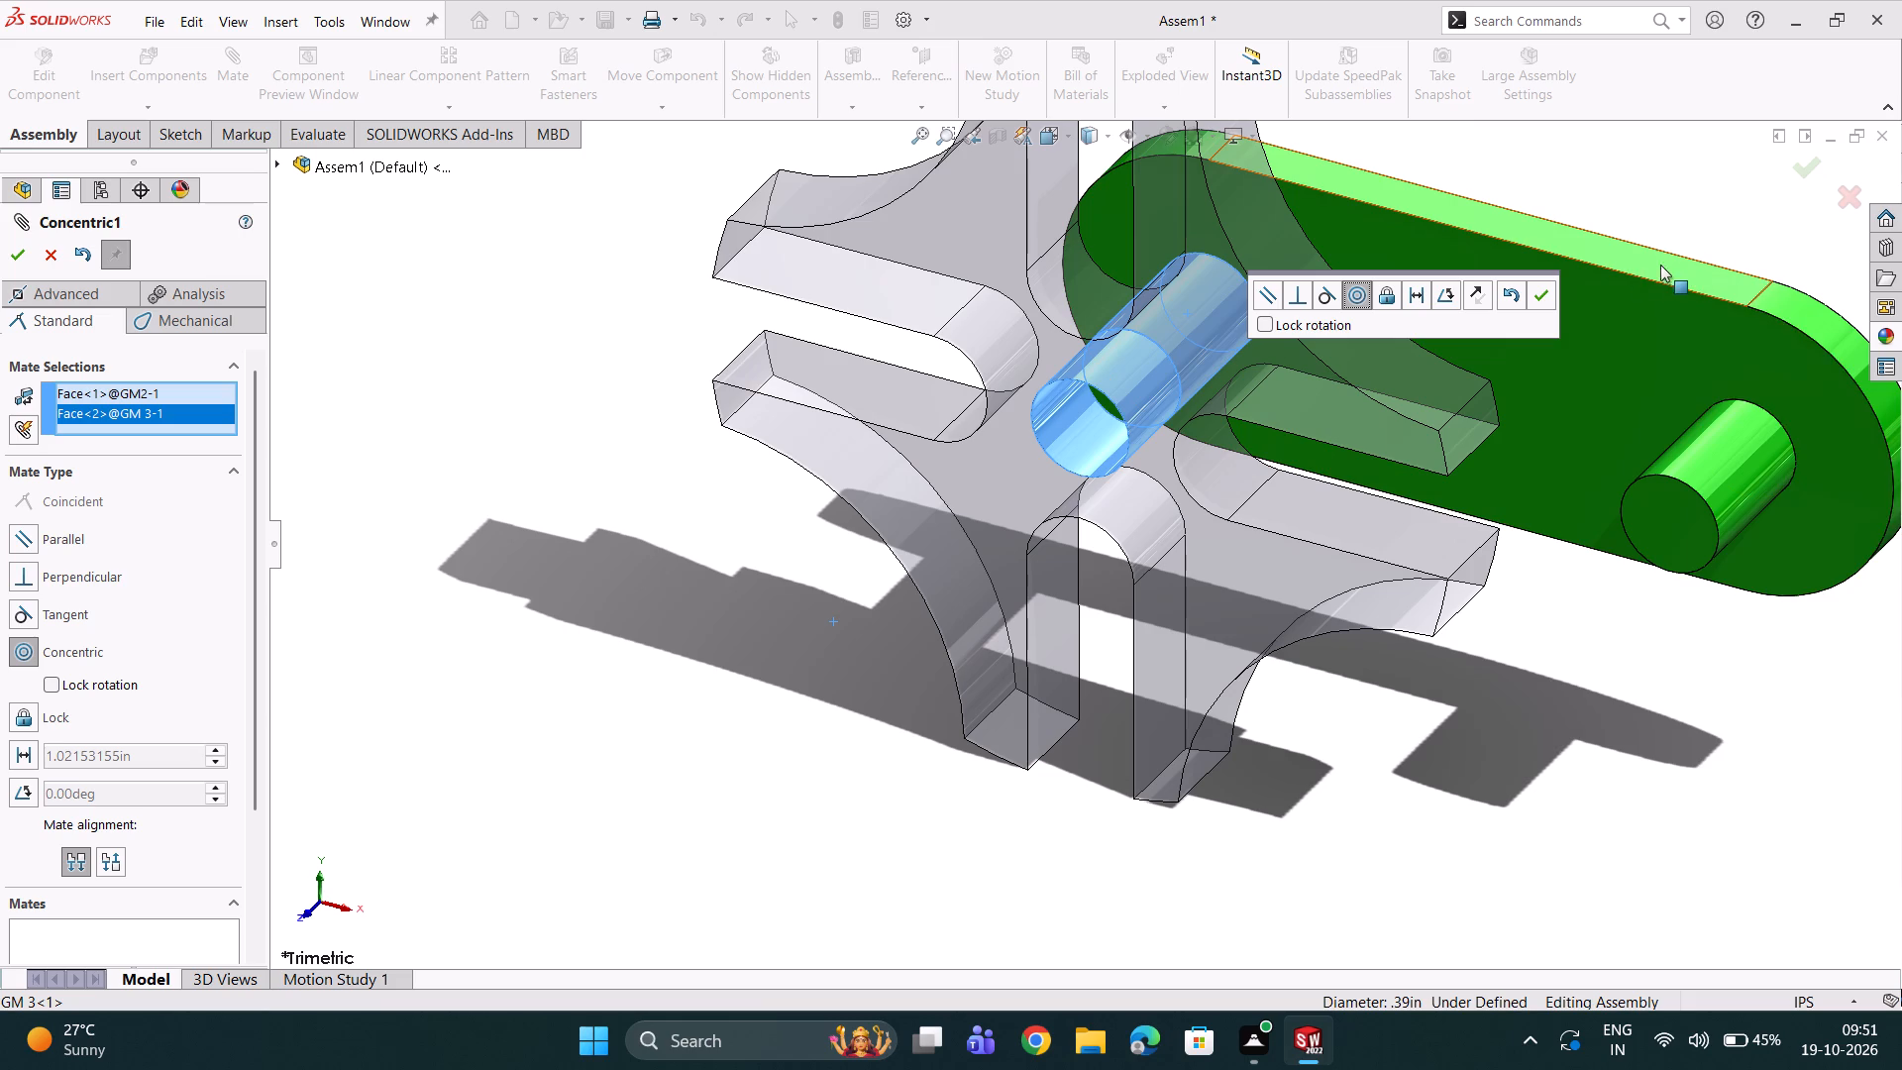
{"action": "left_click", "coordinate": [1537, 293]}
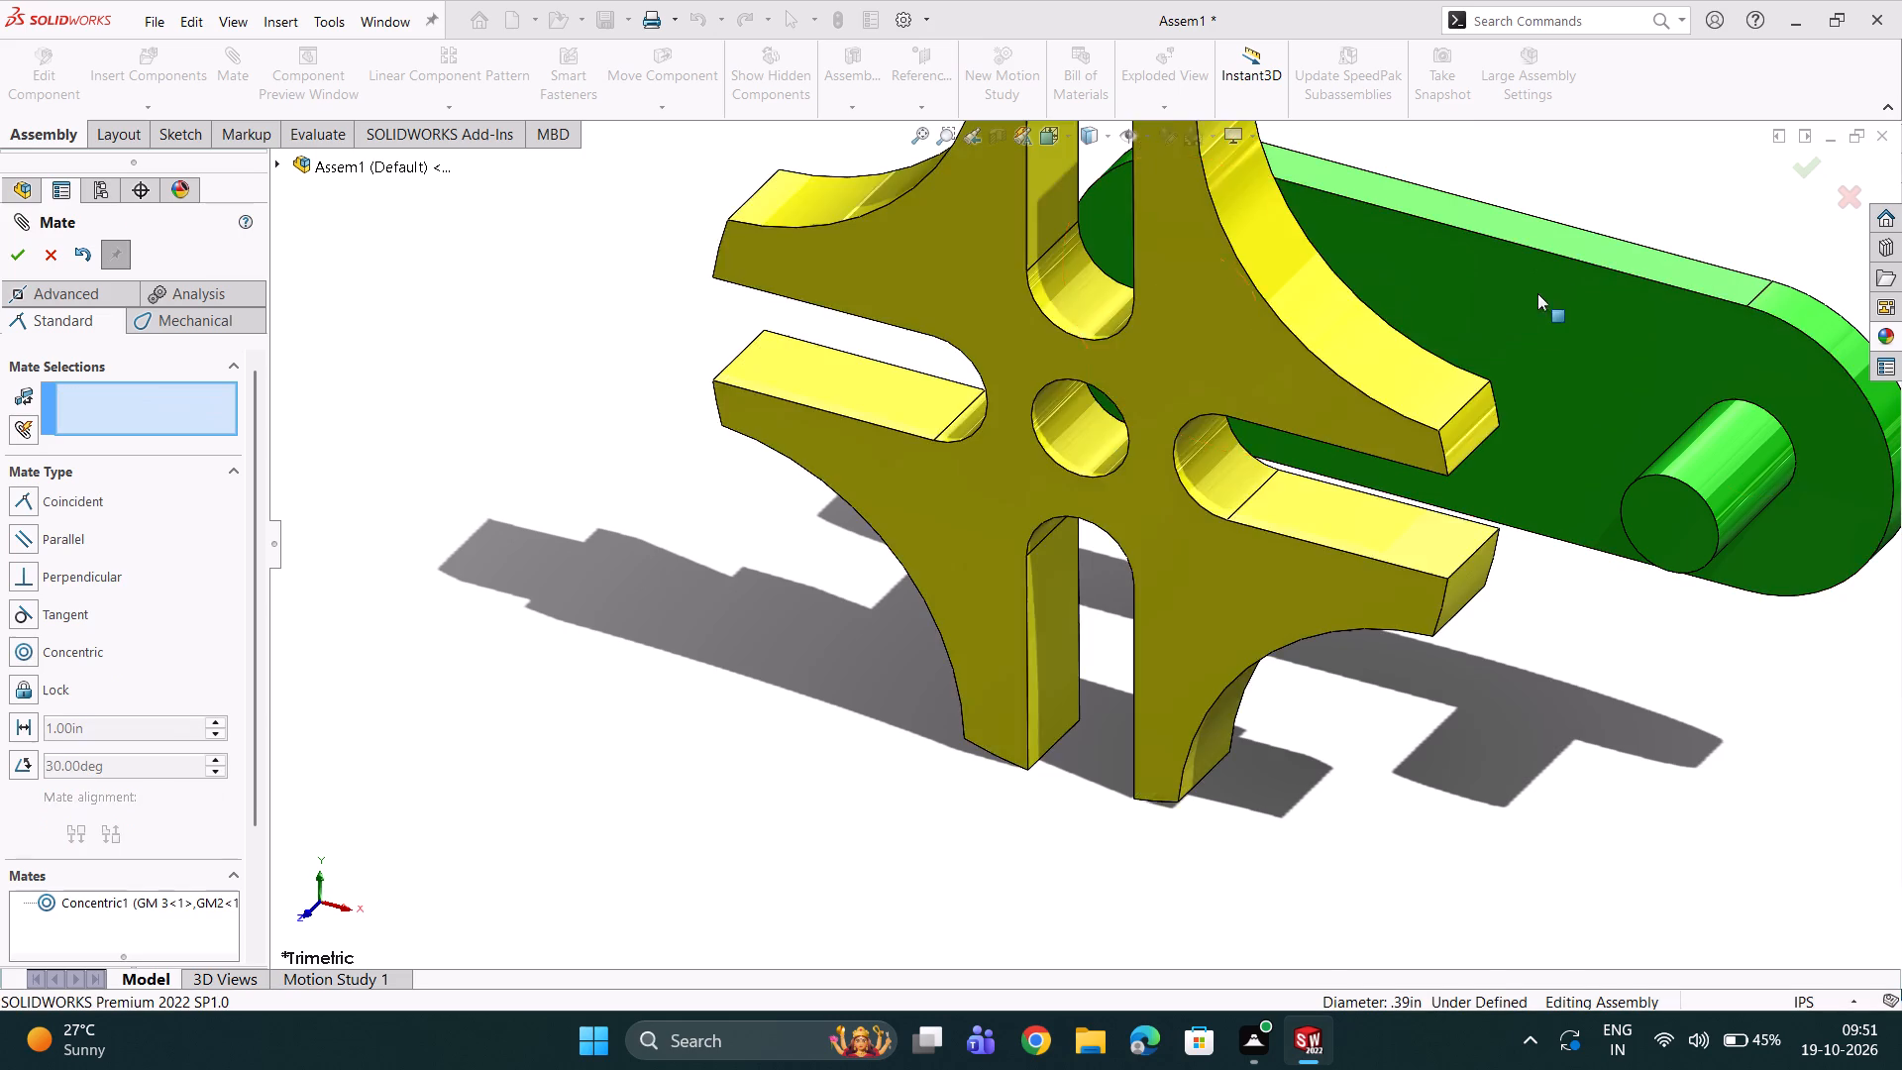
Add a coincident mate between GM2's flat front face and the end face of the GM 3 pin it sits on.
{"action": "scroll", "coordinate": [1404, 360], "scroll_direction": "down", "scroll_amount": 3}
{"action": "middle_click_drag", "start_coordinate": [1077, 387], "coordinate": [1056, 411]}
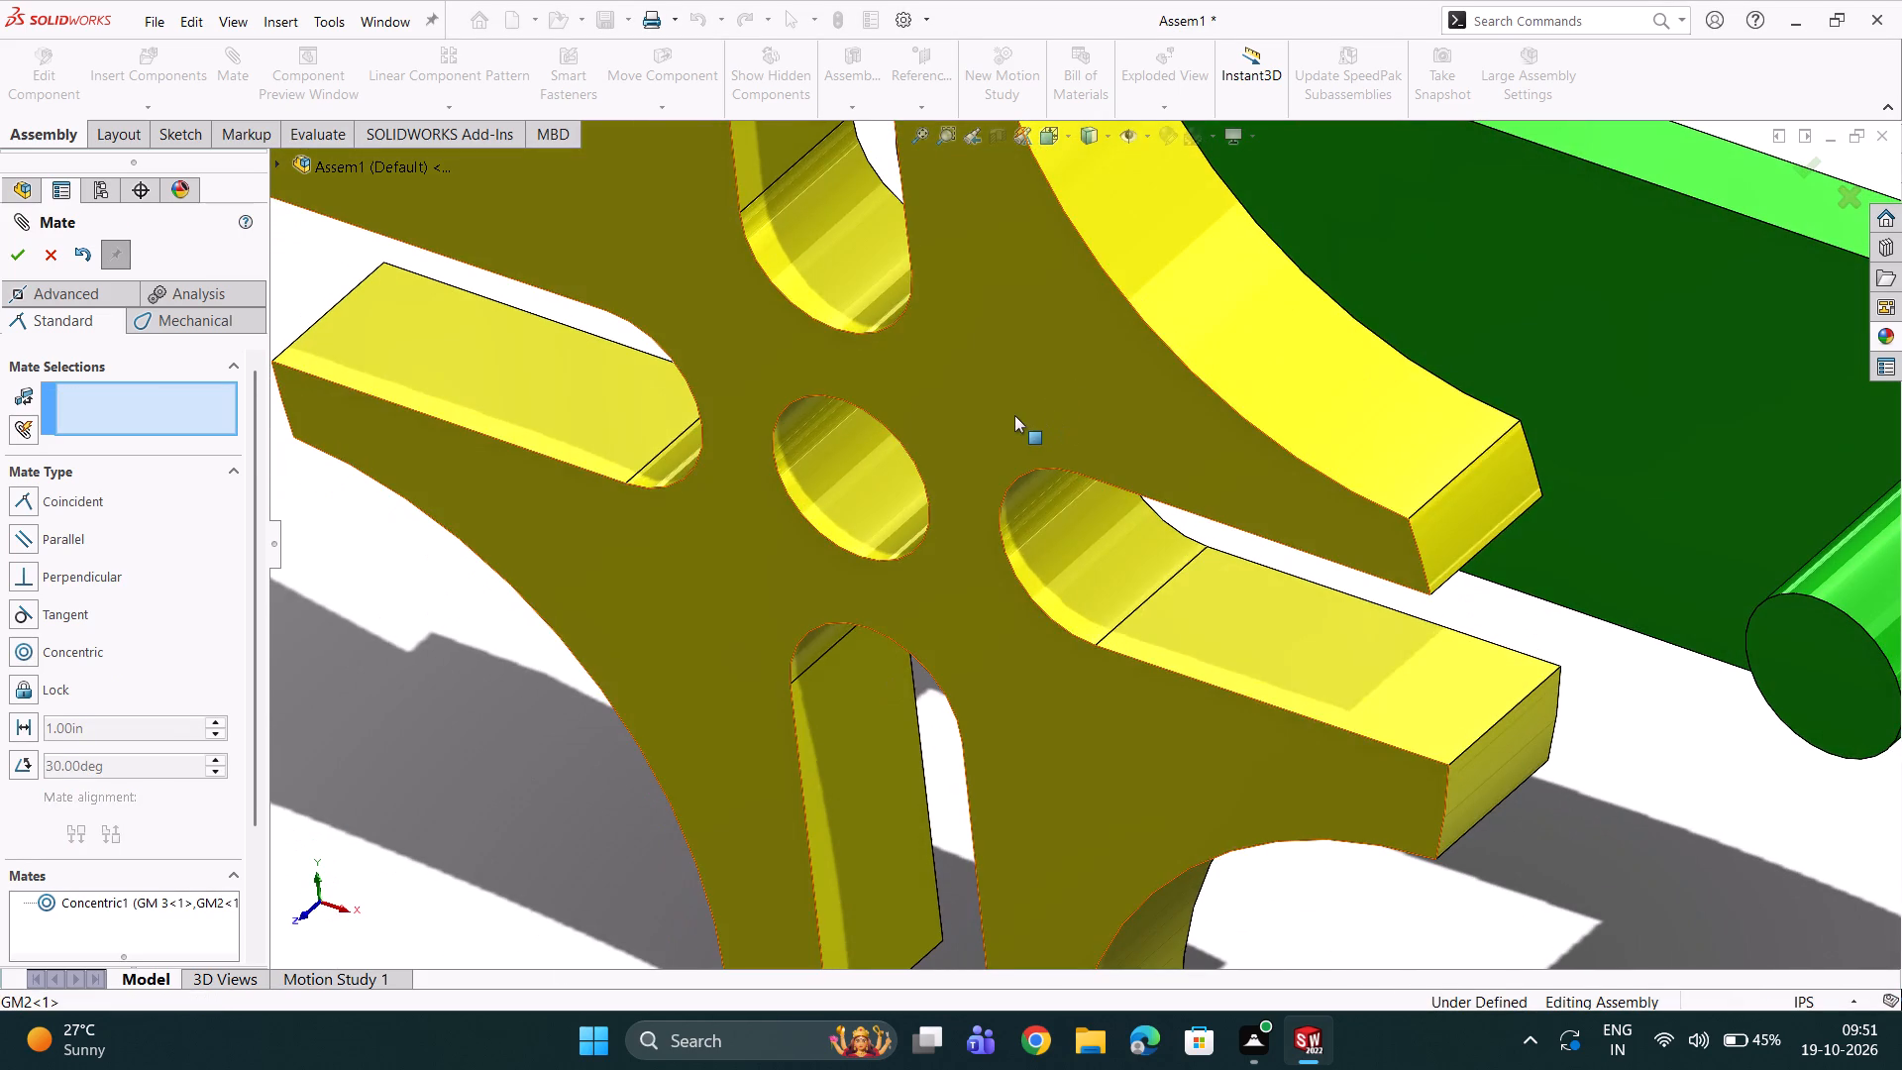
{"action": "left_click", "coordinate": [1014, 415]}
{"action": "scroll", "coordinate": [1137, 307], "scroll_direction": "up", "scroll_amount": 2}
{"action": "middle_click_drag", "start_coordinate": [1186, 295], "coordinate": [1177, 338]}
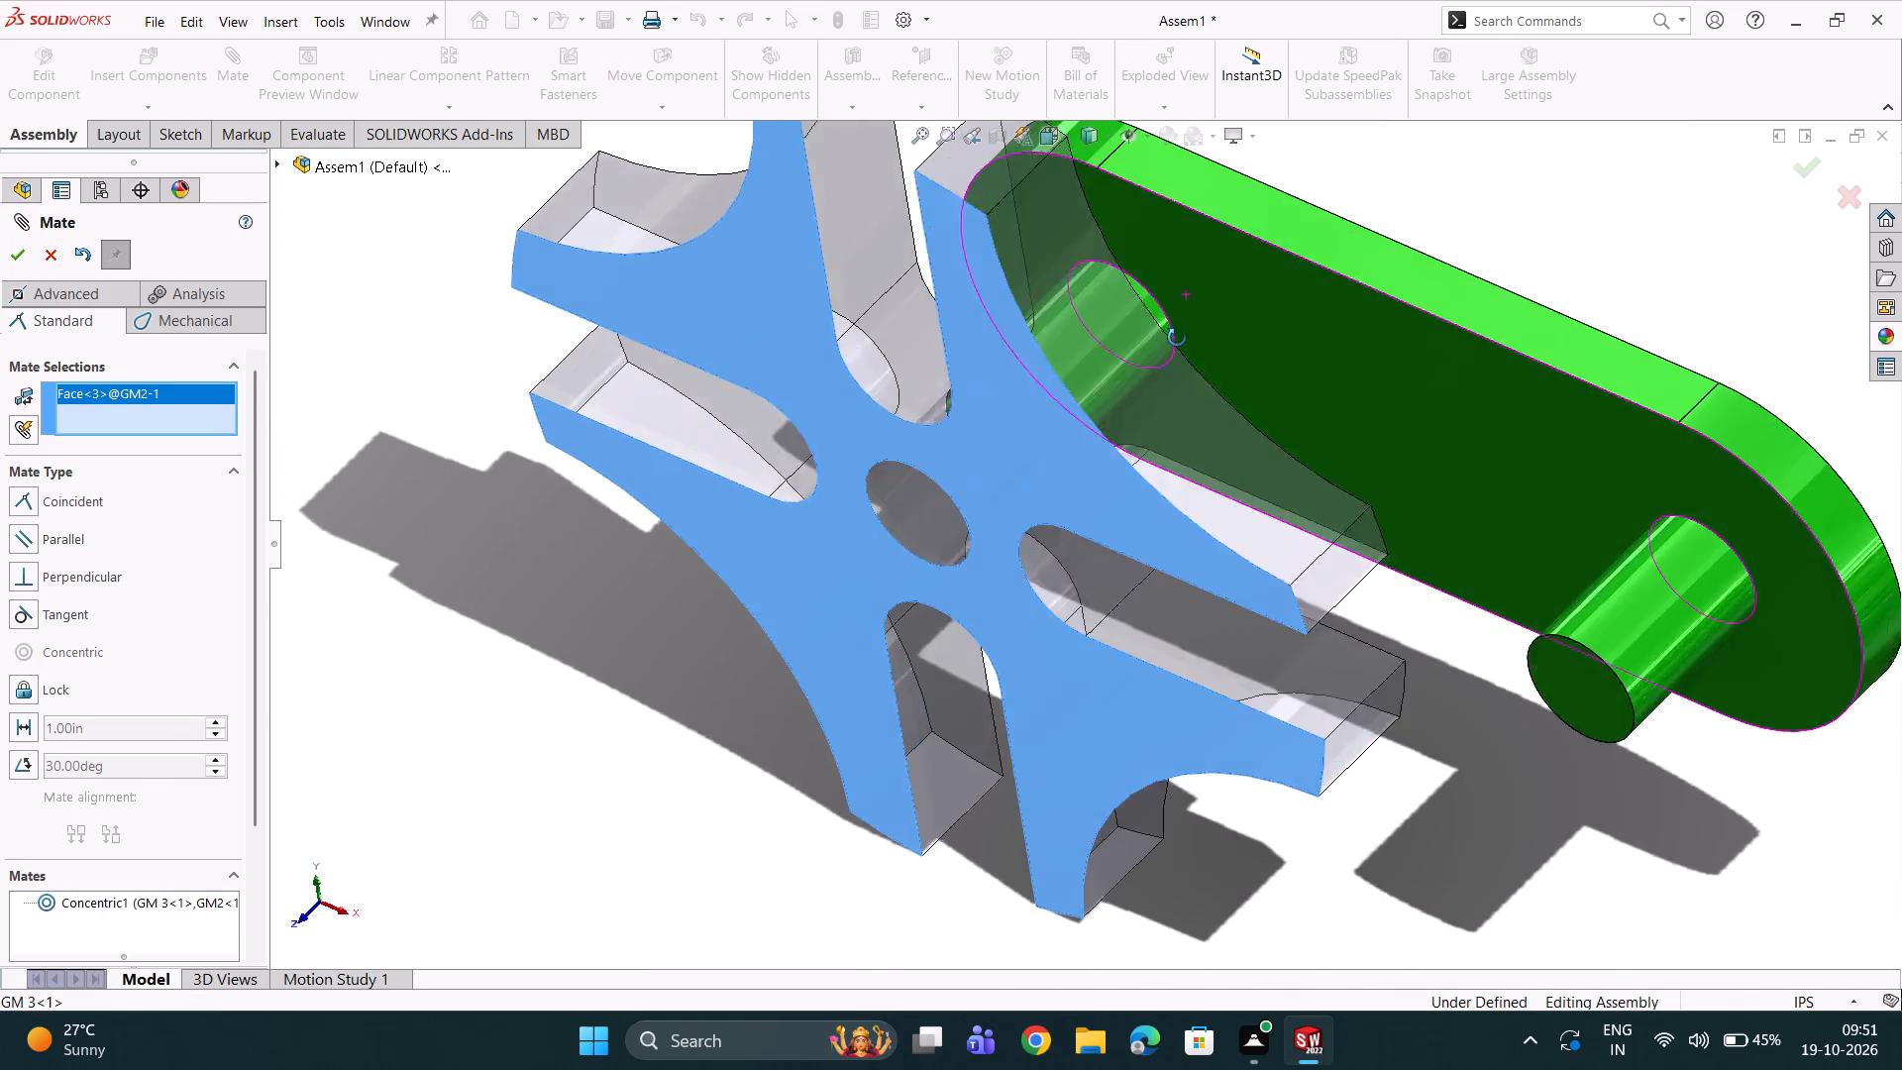
{"action": "middle_click_drag", "start_coordinate": [1177, 338], "coordinate": [1120, 389]}
{"action": "scroll", "coordinate": [1078, 403], "scroll_direction": "down", "scroll_amount": 3}
{"action": "middle_click_drag", "start_coordinate": [1027, 429], "coordinate": [1067, 387]}
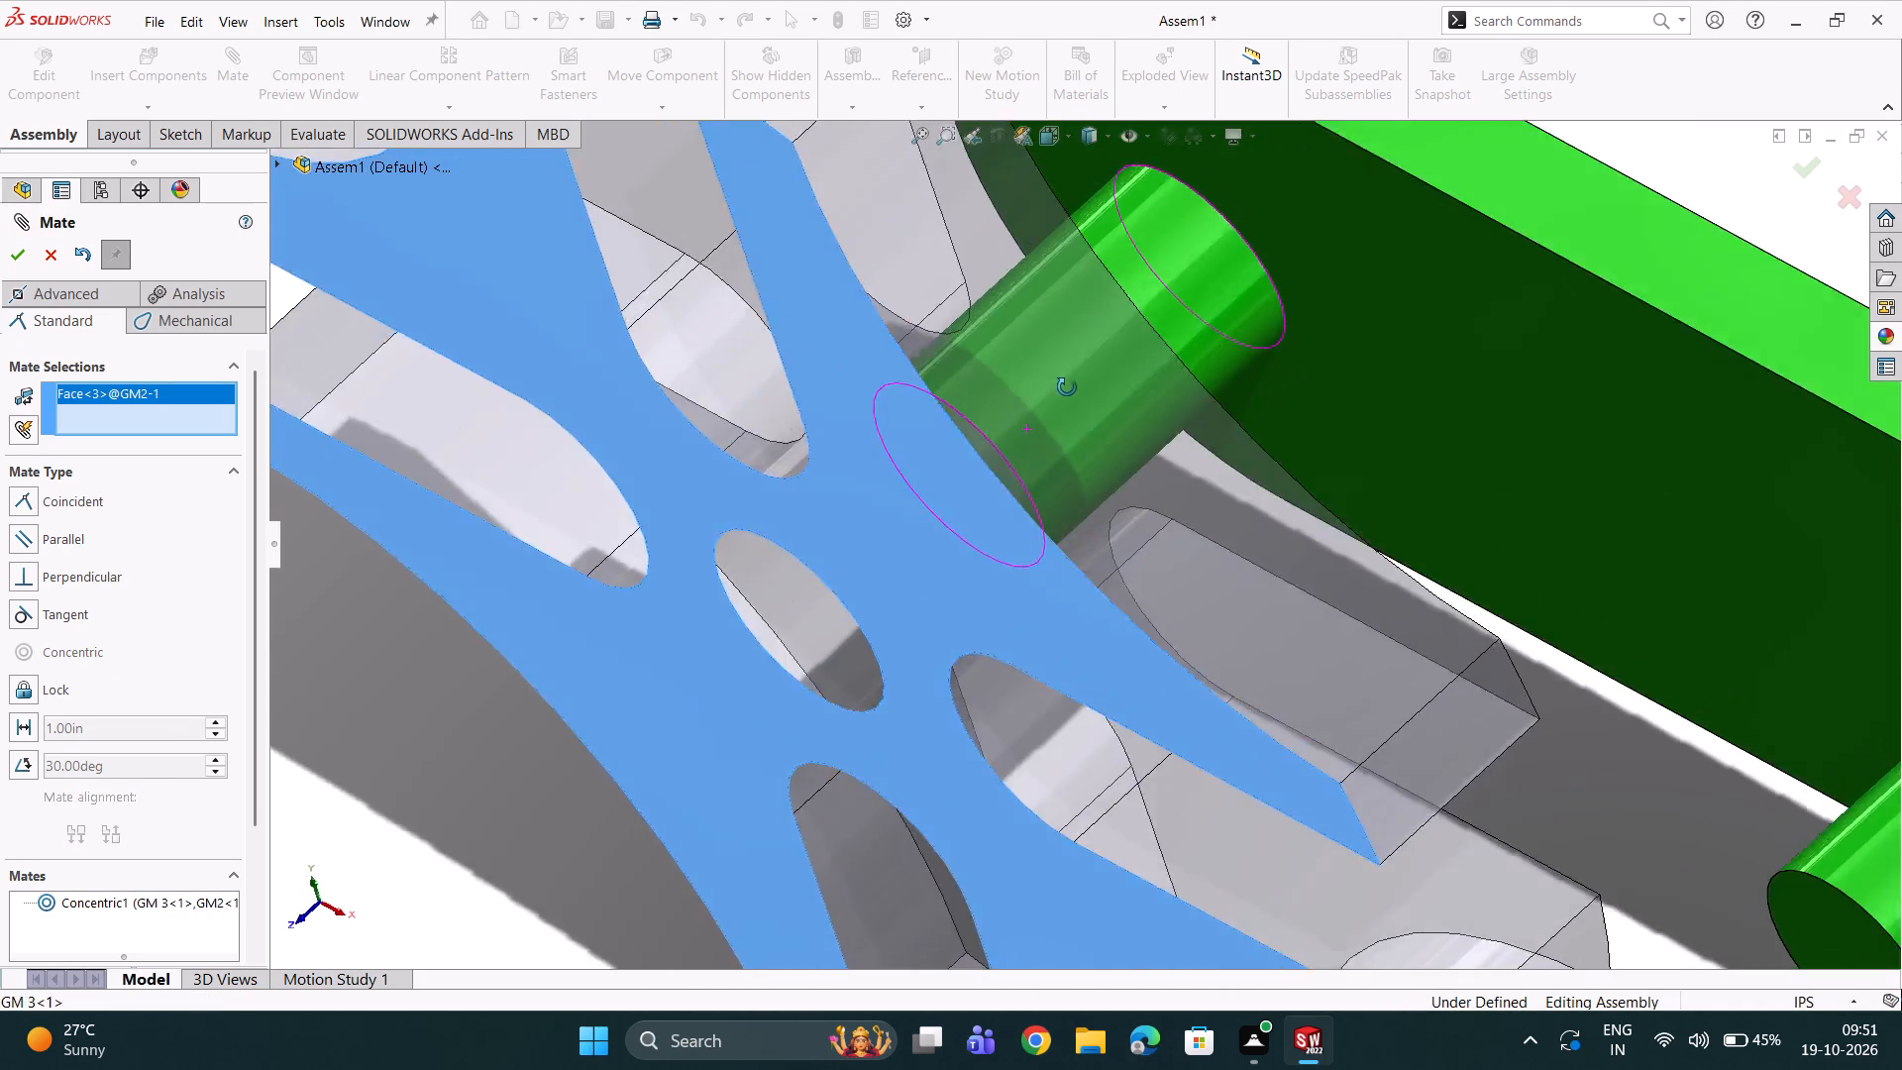
{"action": "middle_click_drag", "start_coordinate": [1067, 387], "coordinate": [1142, 264]}
{"action": "scroll", "coordinate": [1142, 264], "scroll_direction": "up", "scroll_amount": 1}
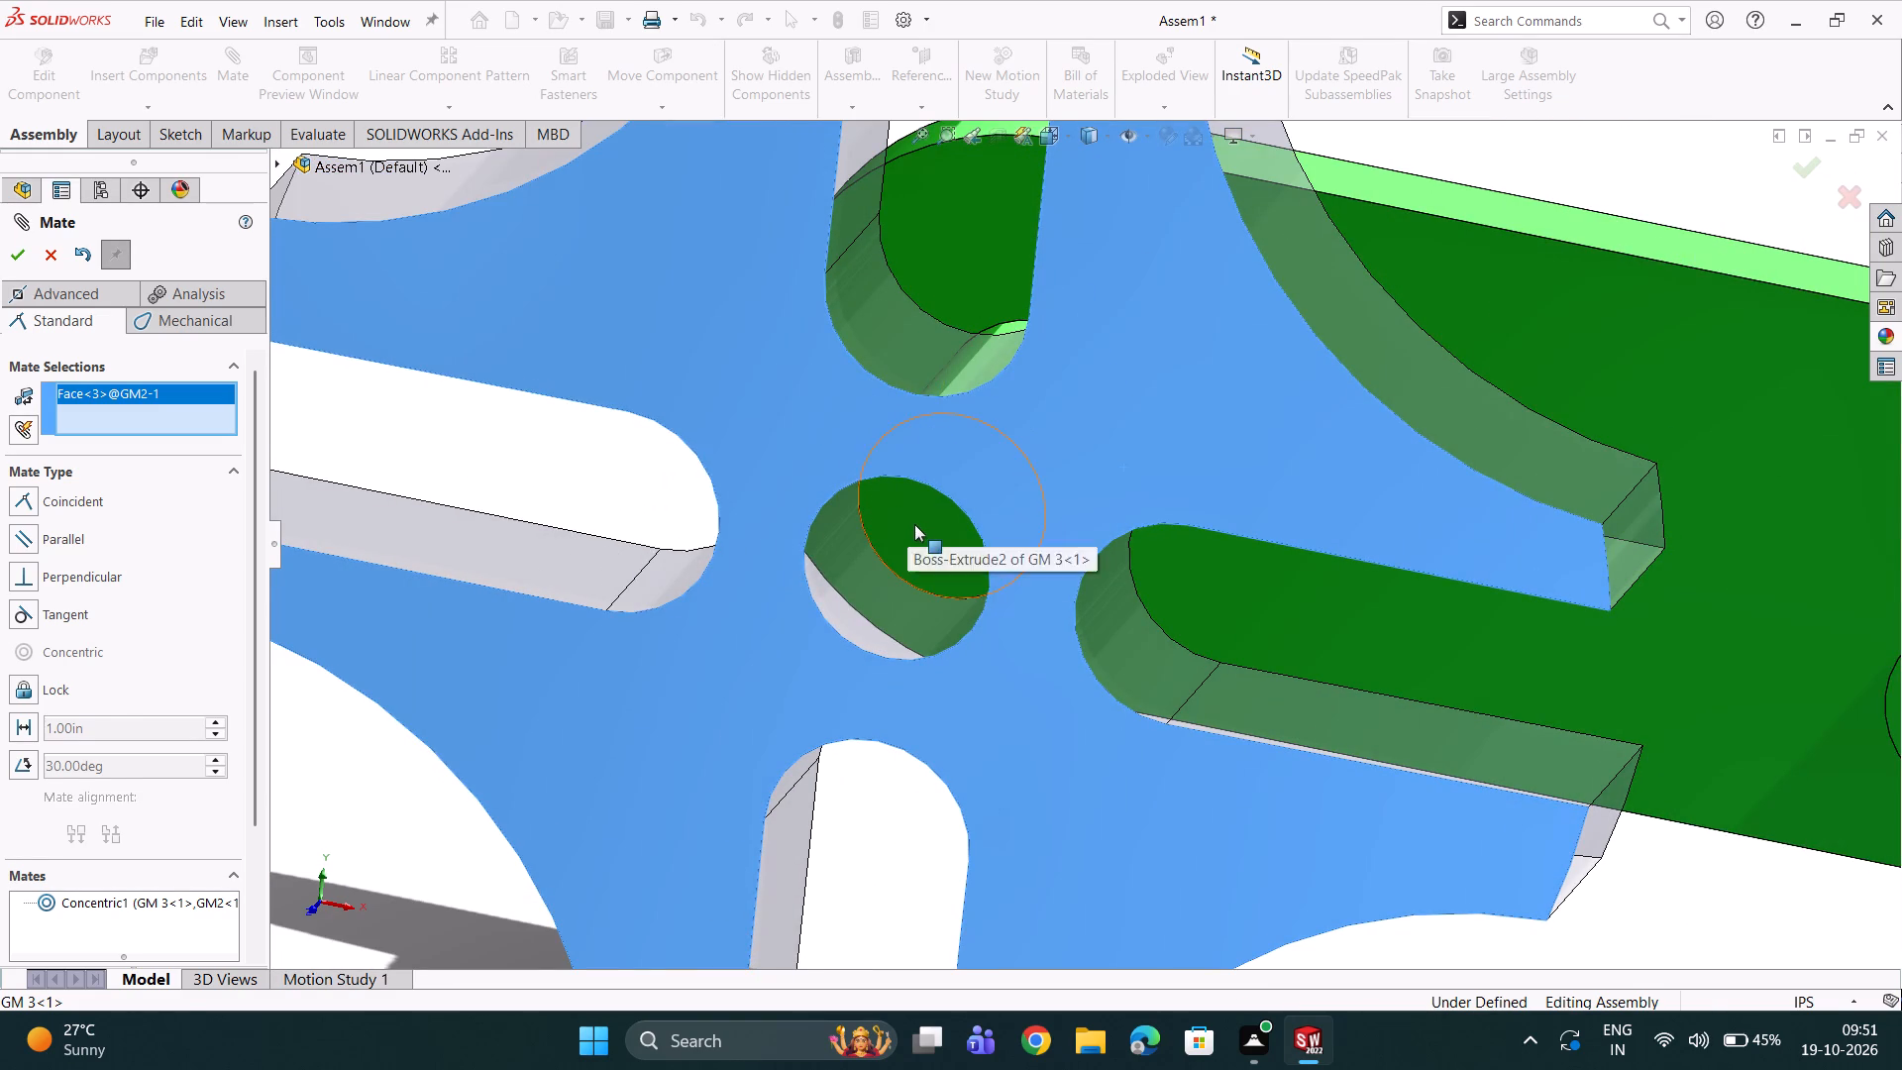
{"action": "left_click", "coordinate": [914, 524]}
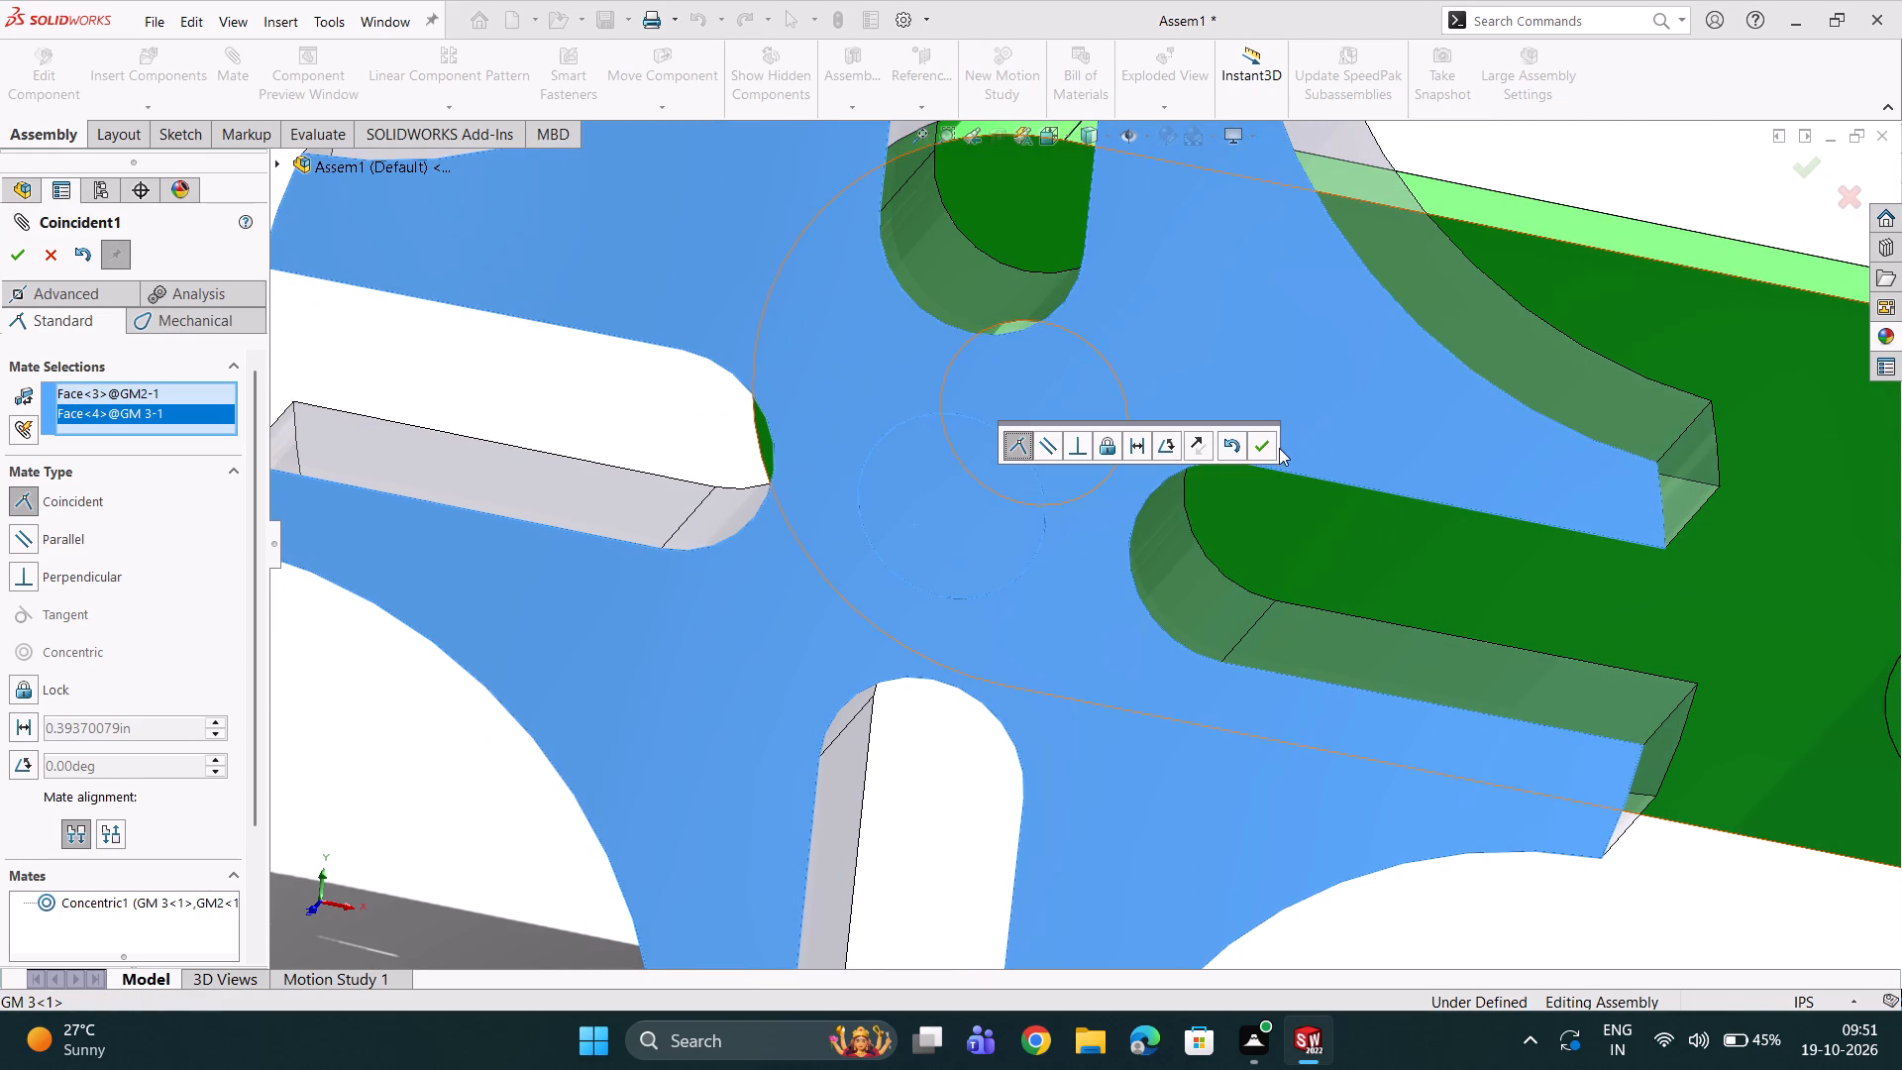
{"action": "left_click", "coordinate": [1270, 448]}
Turn GM2 back and forth about its pin to test that it rotates freely.
{"action": "scroll", "coordinate": [1098, 503], "scroll_direction": "up", "scroll_amount": 4}
{"action": "middle_click_drag", "start_coordinate": [1082, 518], "coordinate": [1067, 547]}
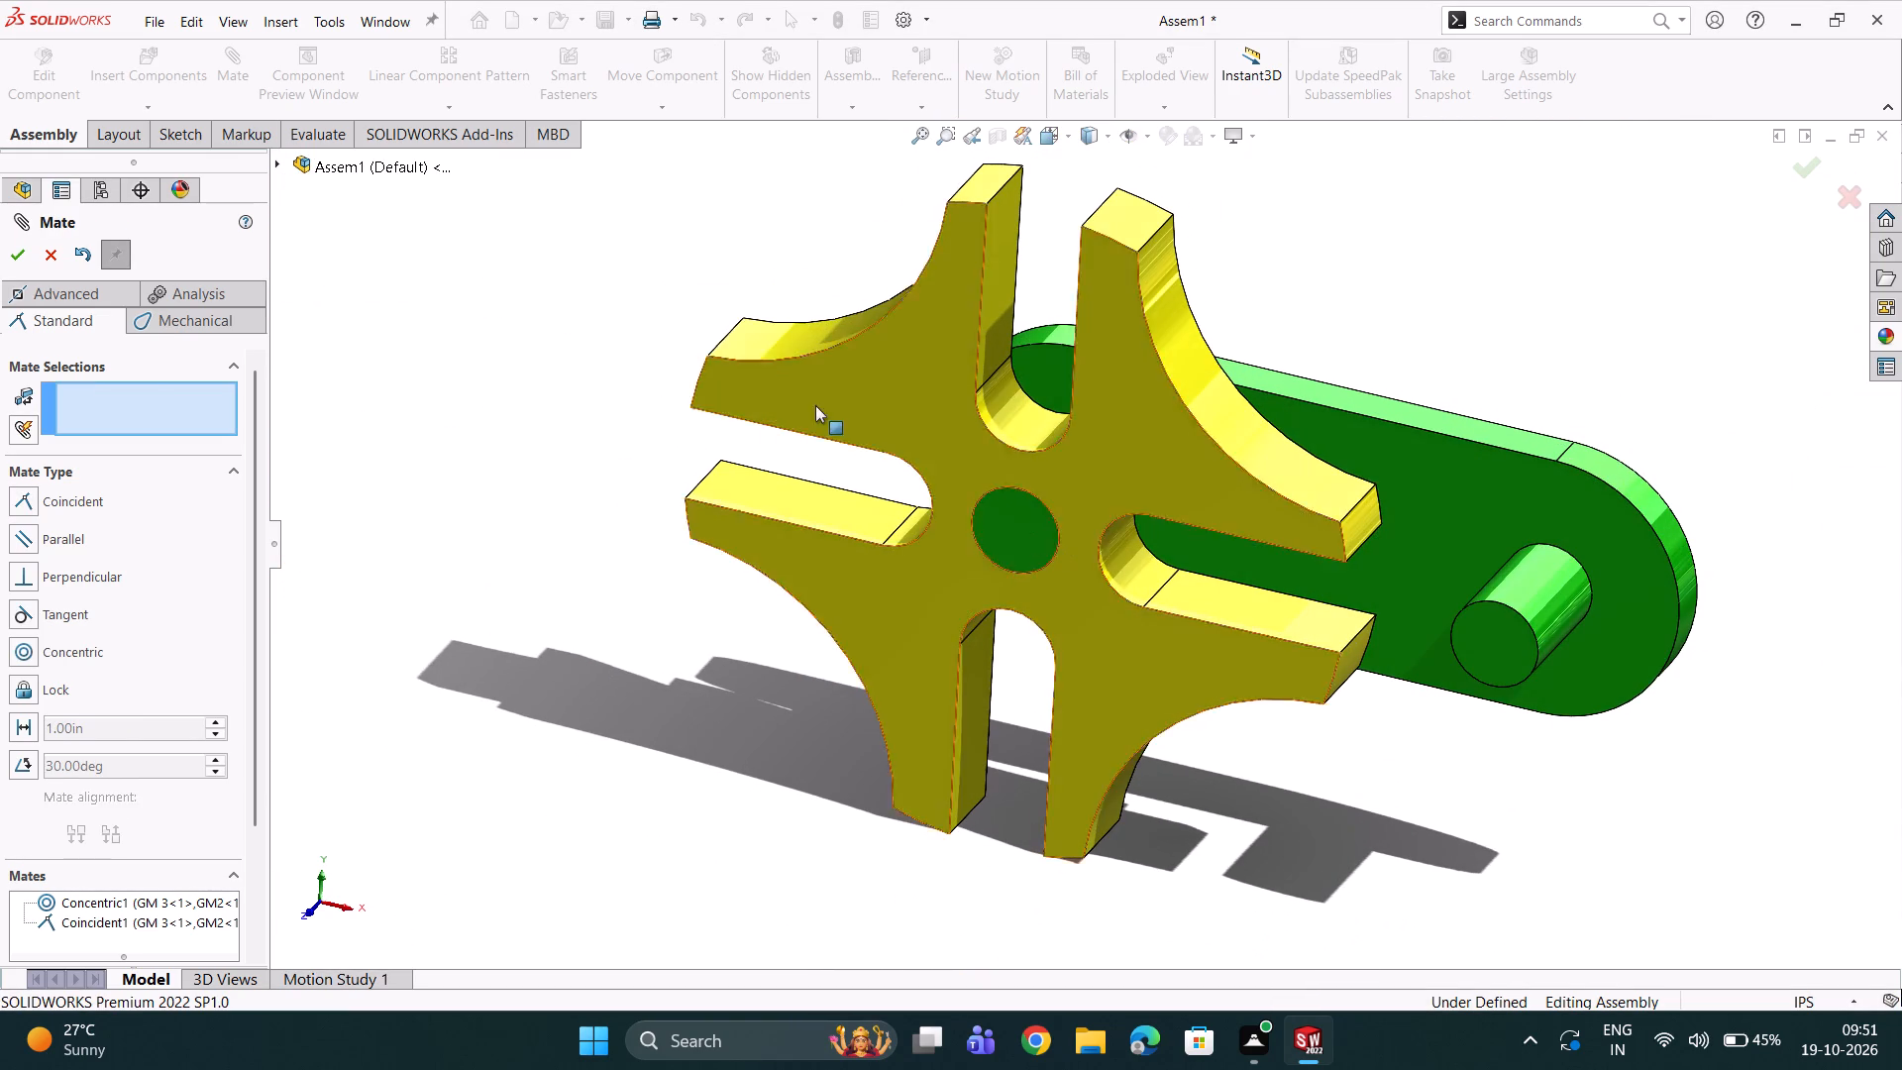
{"action": "left_click_drag", "start_coordinate": [740, 335], "coordinate": [1096, 439]}
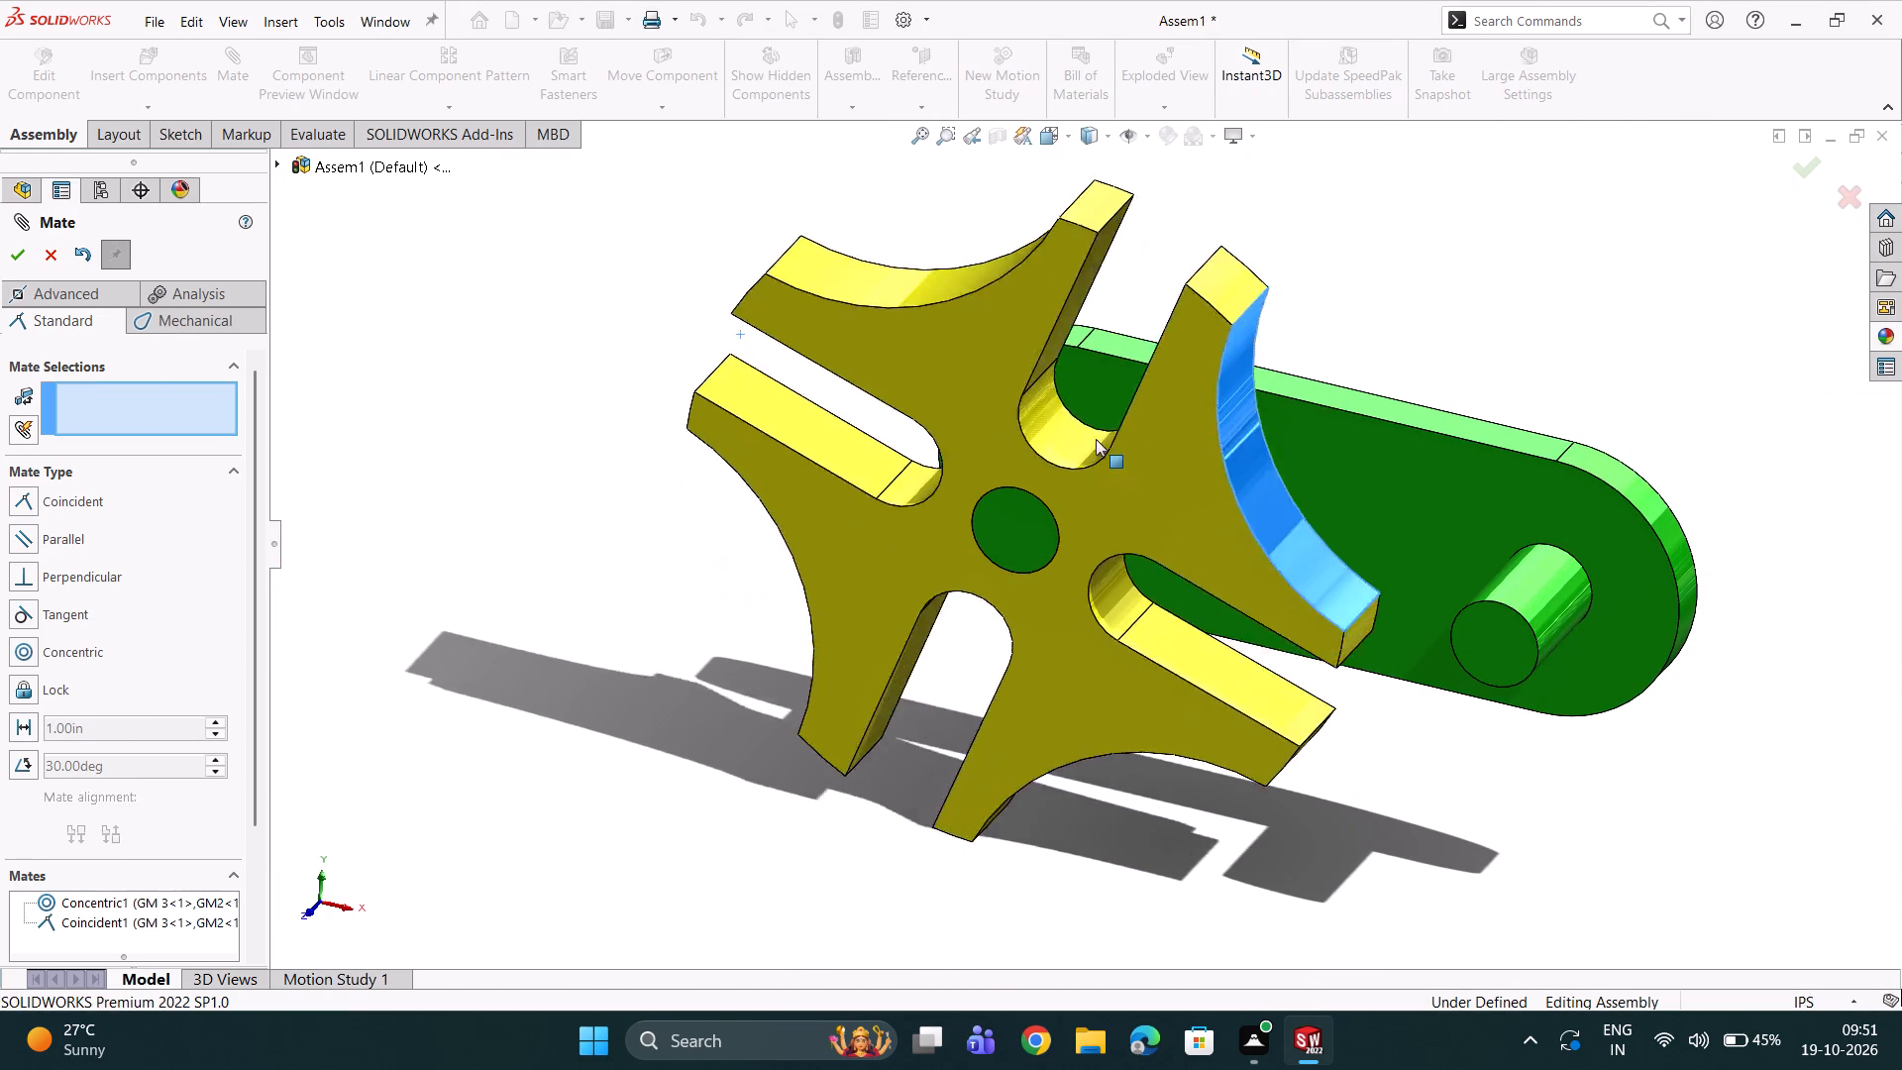
{"action": "left_click_drag", "start_coordinate": [1096, 439], "coordinate": [1111, 383]}
{"action": "scroll", "coordinate": [903, 452], "scroll_direction": "up", "scroll_amount": 4}
{"action": "middle_click_drag", "start_coordinate": [1080, 473], "coordinate": [1074, 450]}
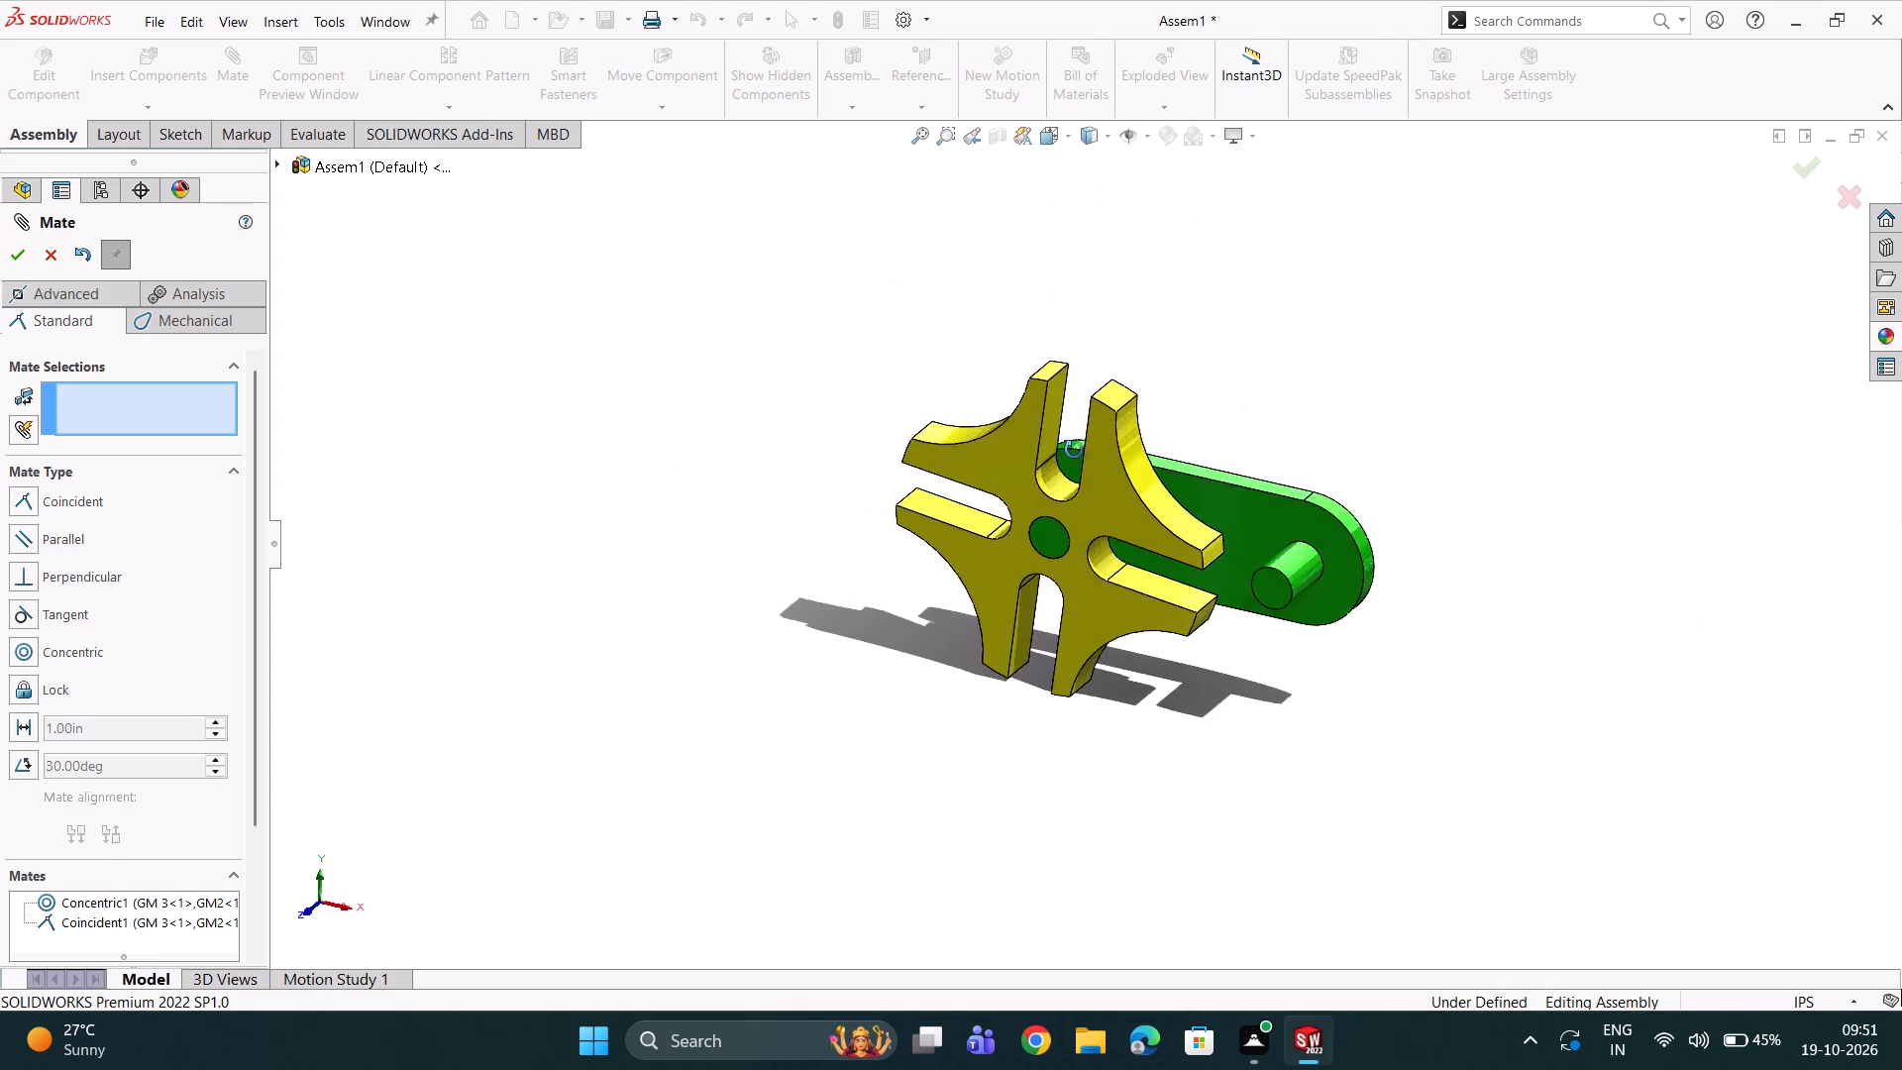
{"action": "middle_click_drag", "start_coordinate": [1074, 450], "coordinate": [1088, 411]}
{"action": "left_click", "coordinate": [40, 259]}
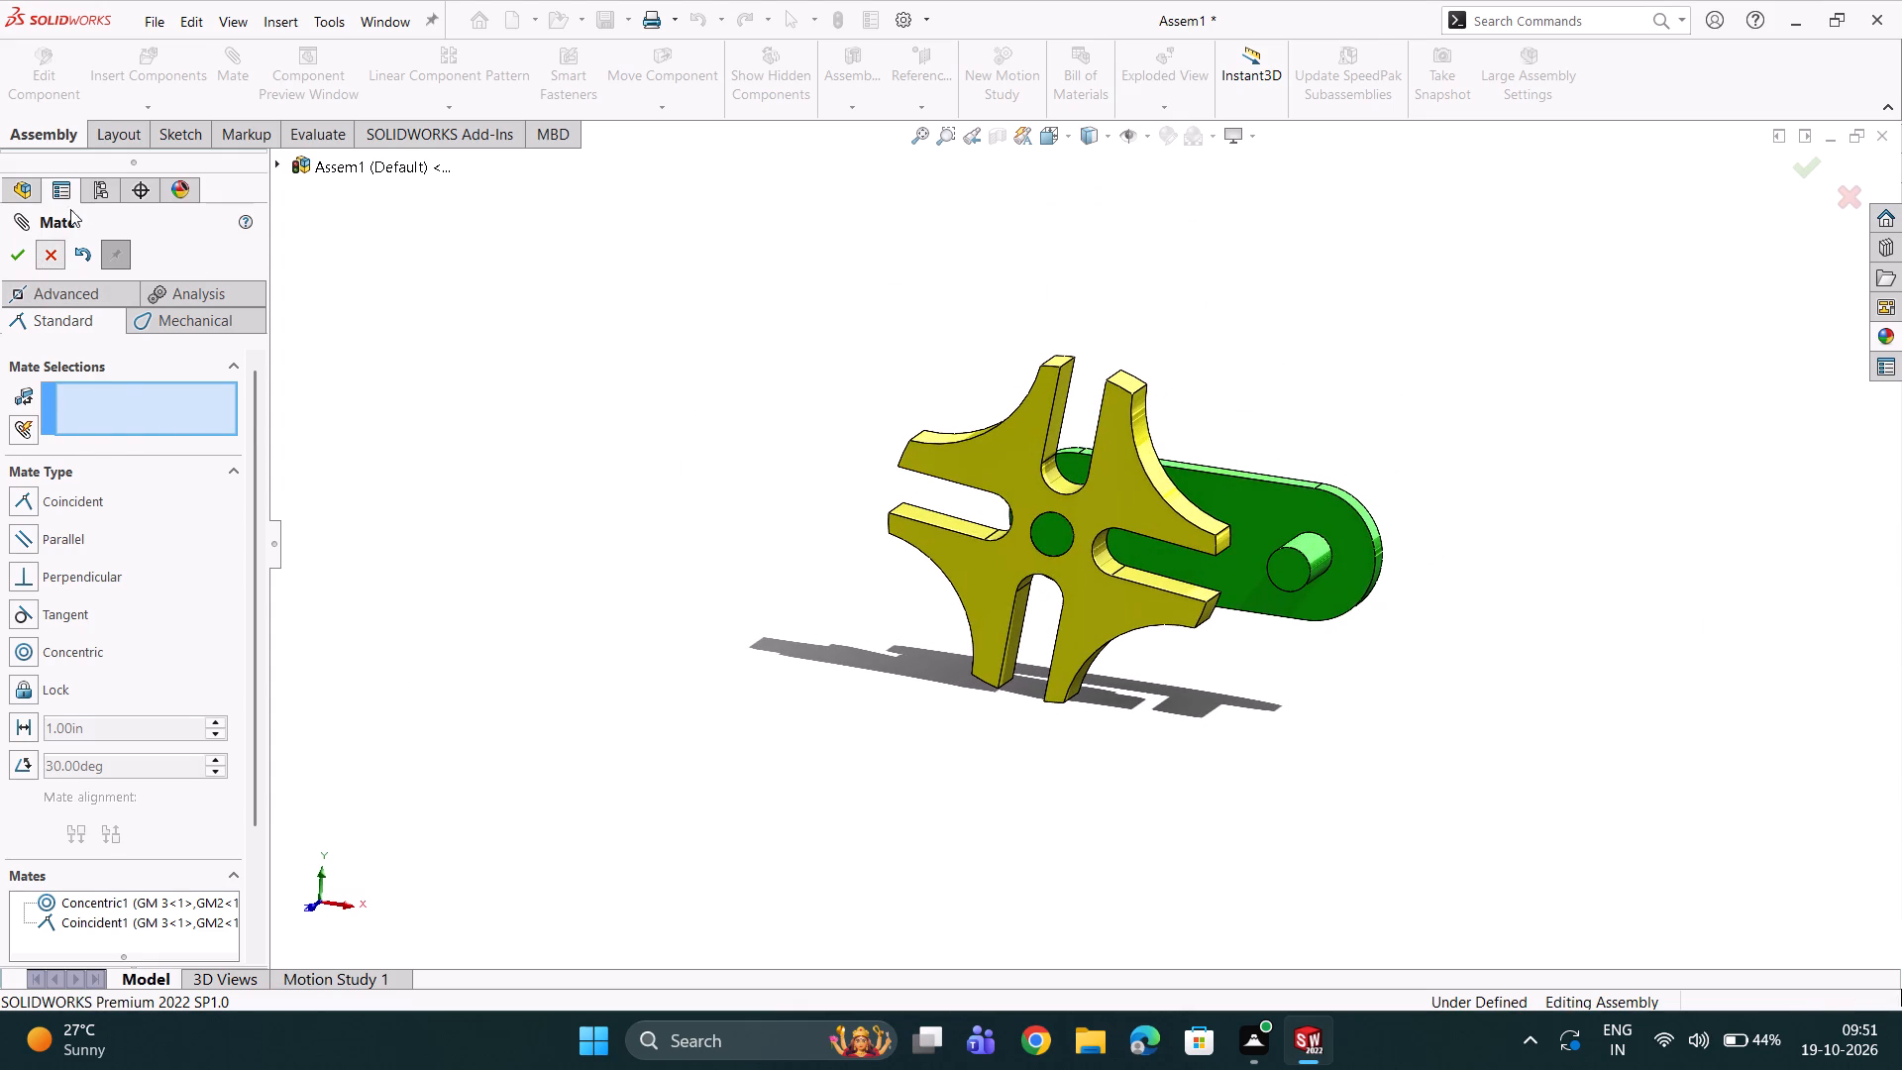
Insert the GM1 part from Documents and place it freely in front of the GM2 wheel.
{"action": "left_click", "coordinate": [158, 81]}
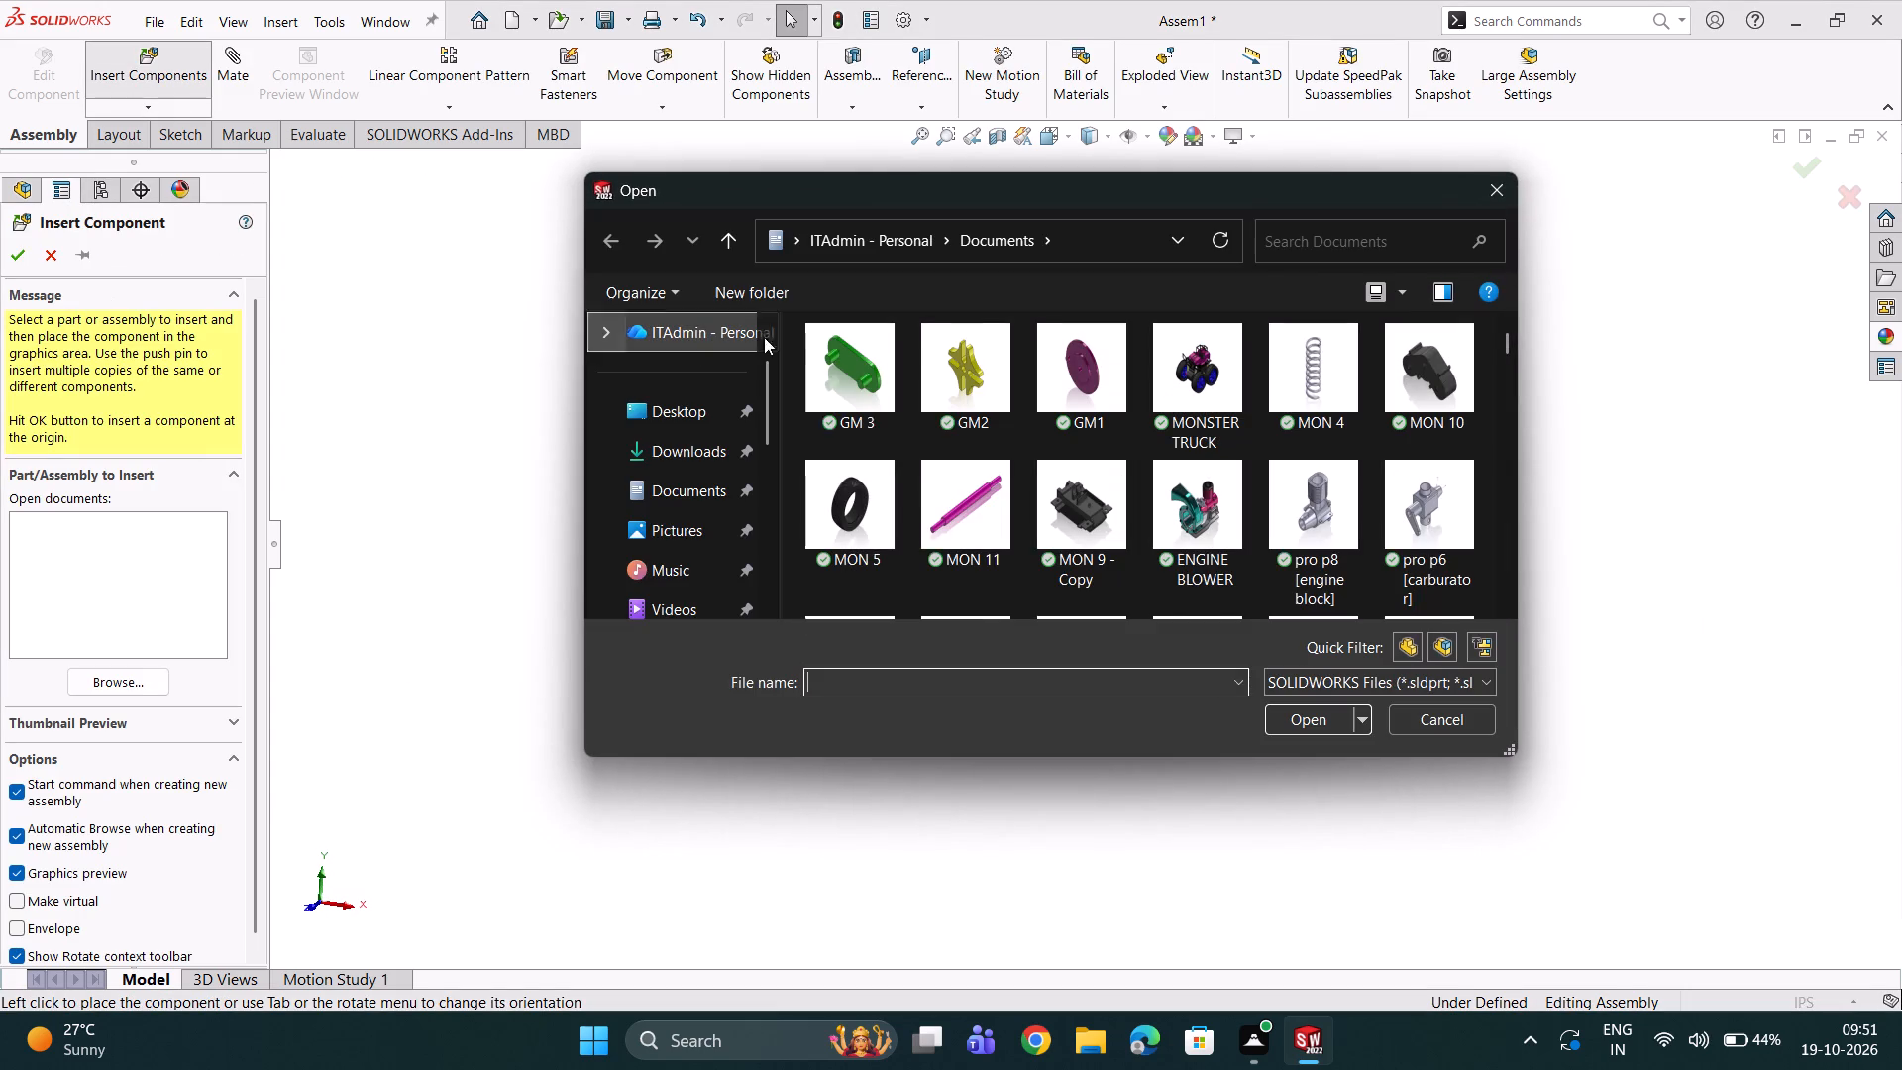
{"action": "left_click", "coordinate": [1053, 369]}
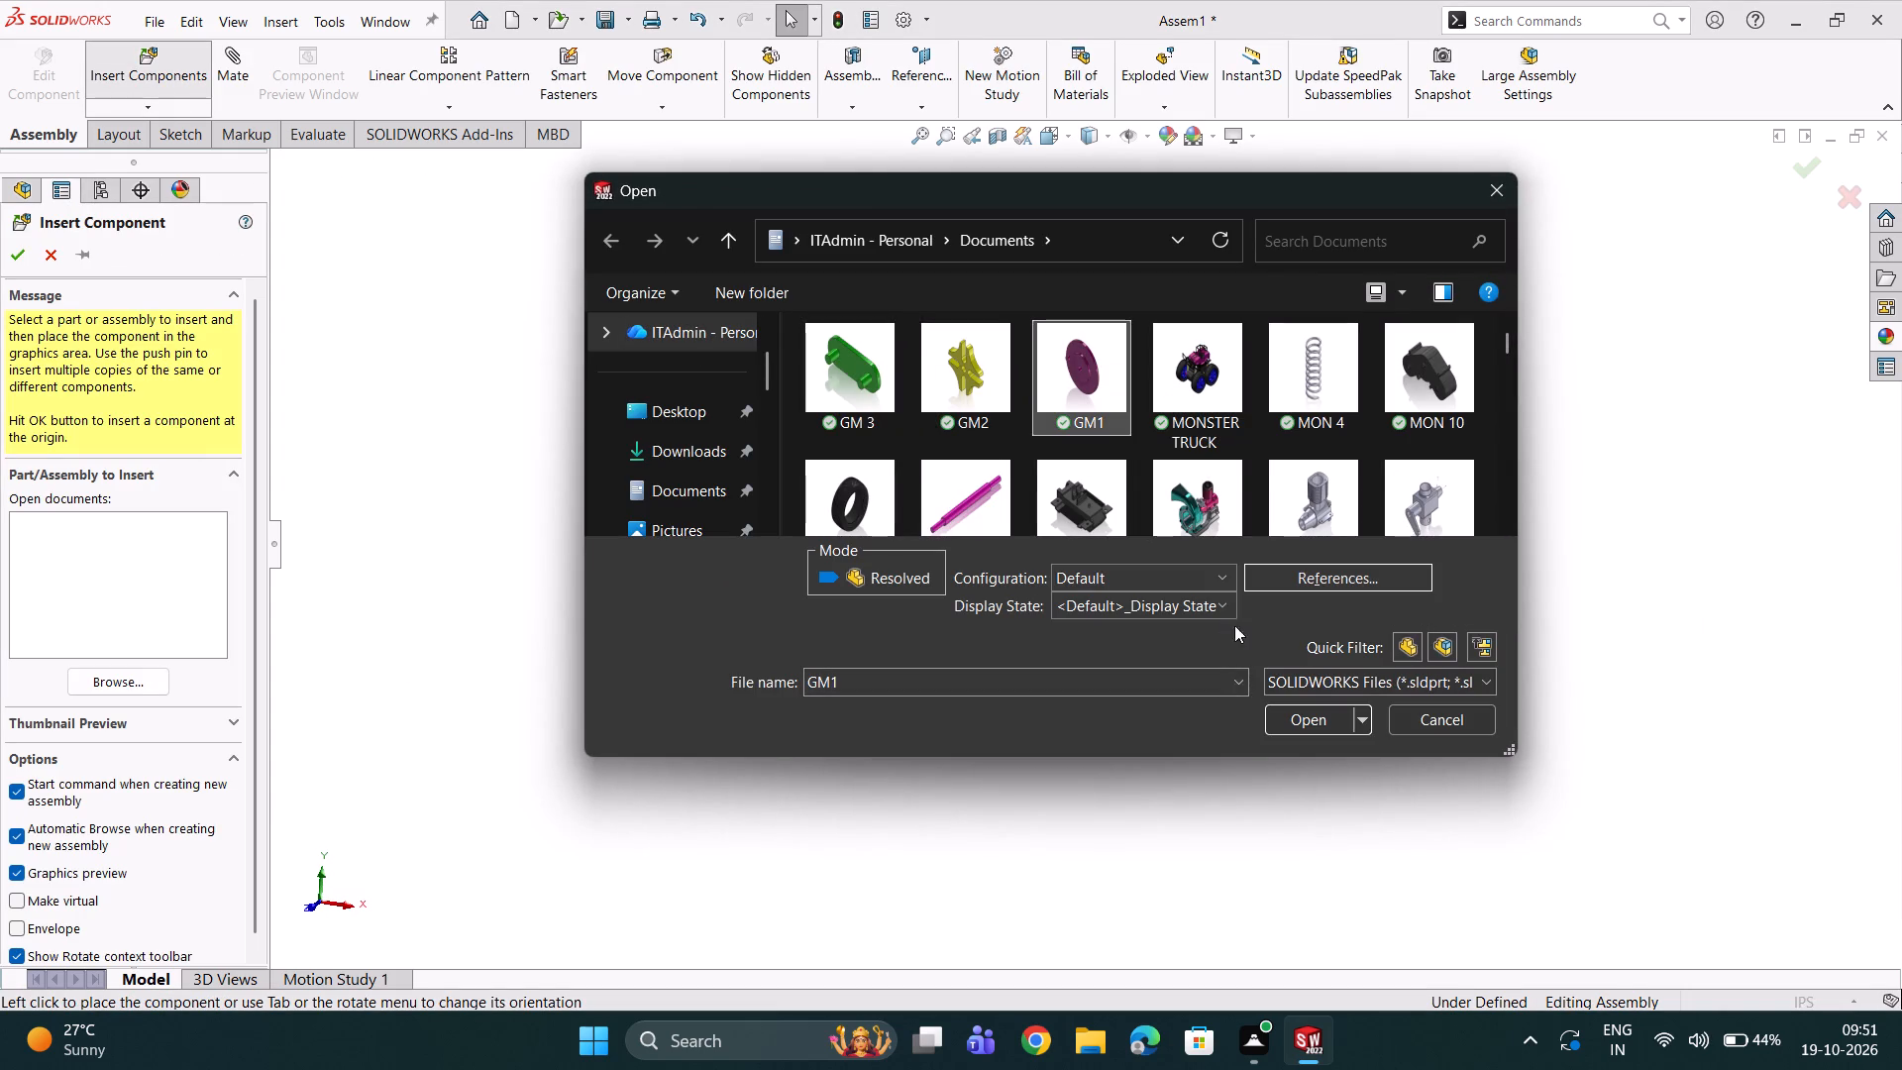
{"action": "left_click", "coordinate": [1320, 722]}
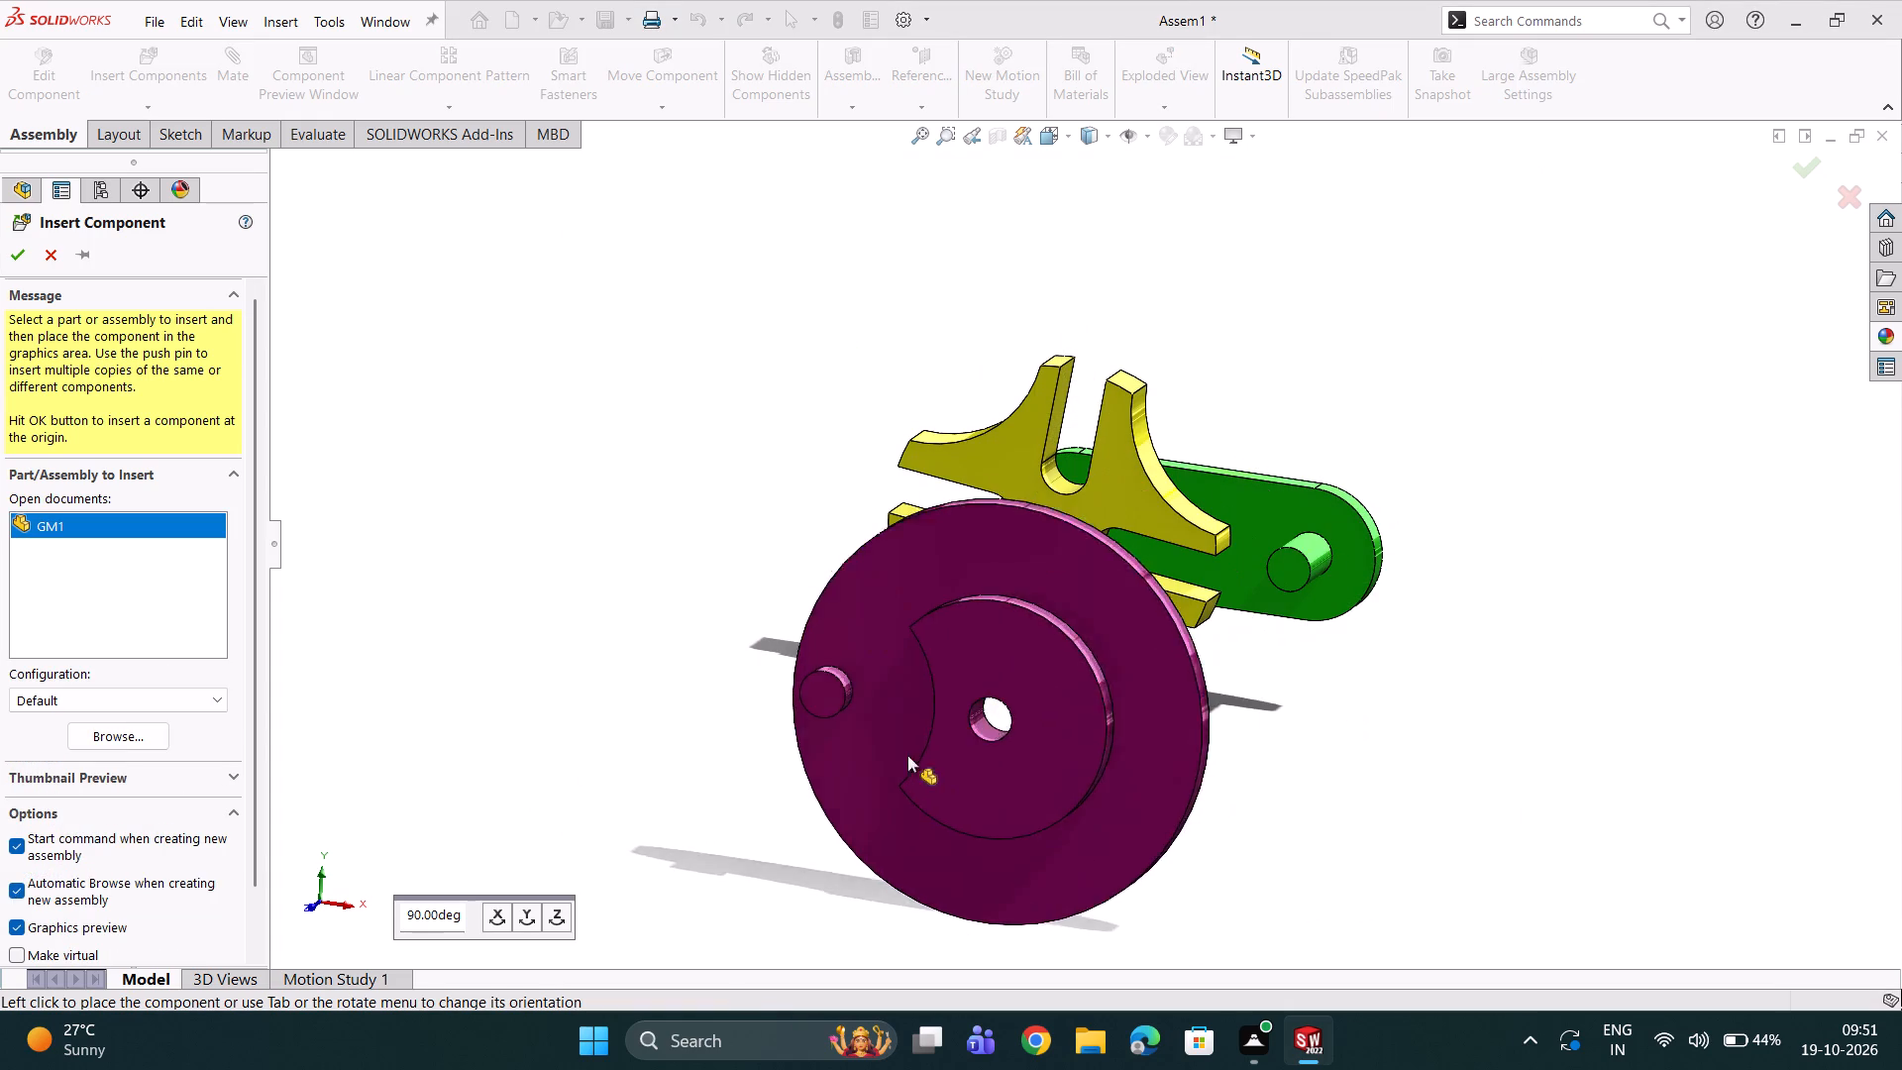
{"action": "left_click", "coordinate": [827, 768]}
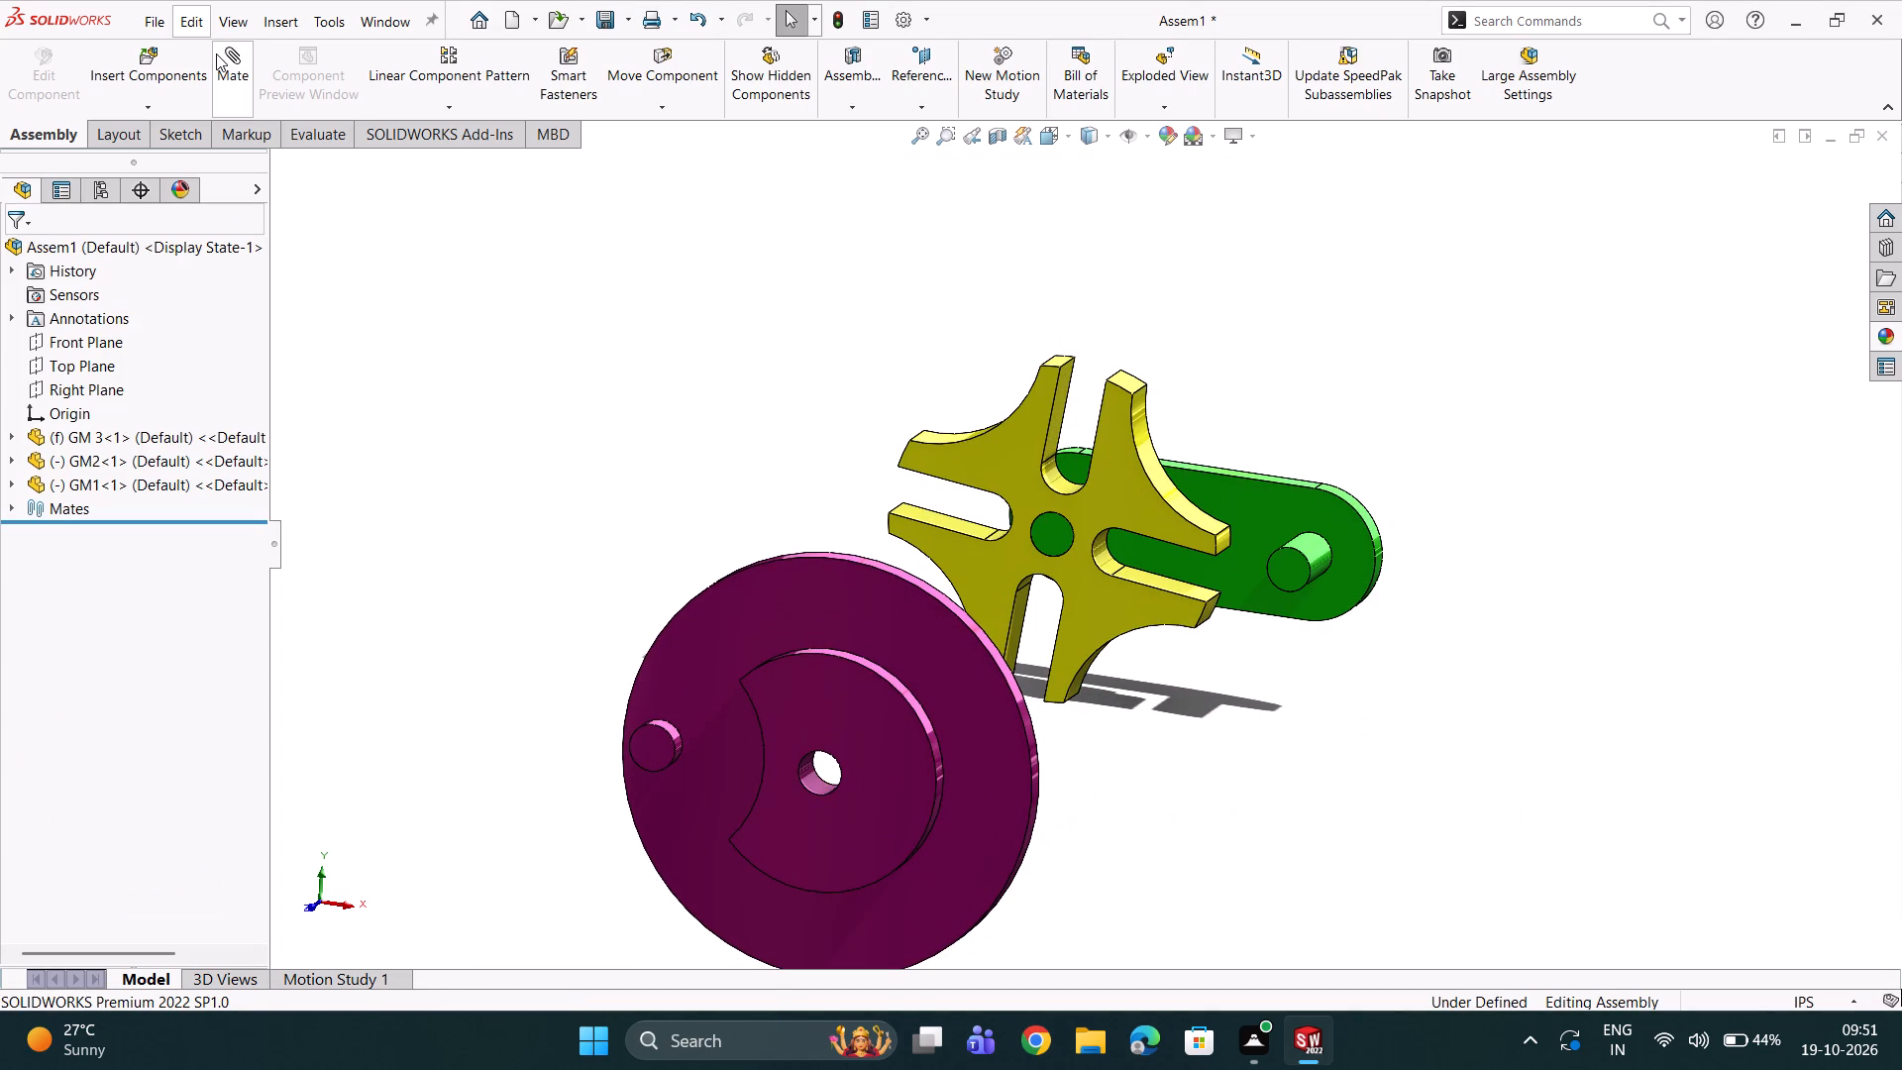
Add a concentric mate between GM1's central hole and the cylindrical face of GM 3's free pin.
{"action": "left_click", "coordinate": [216, 53]}
{"action": "scroll", "coordinate": [821, 849], "scroll_direction": "down", "scroll_amount": 1}
{"action": "scroll", "coordinate": [804, 760], "scroll_direction": "down", "scroll_amount": 2}
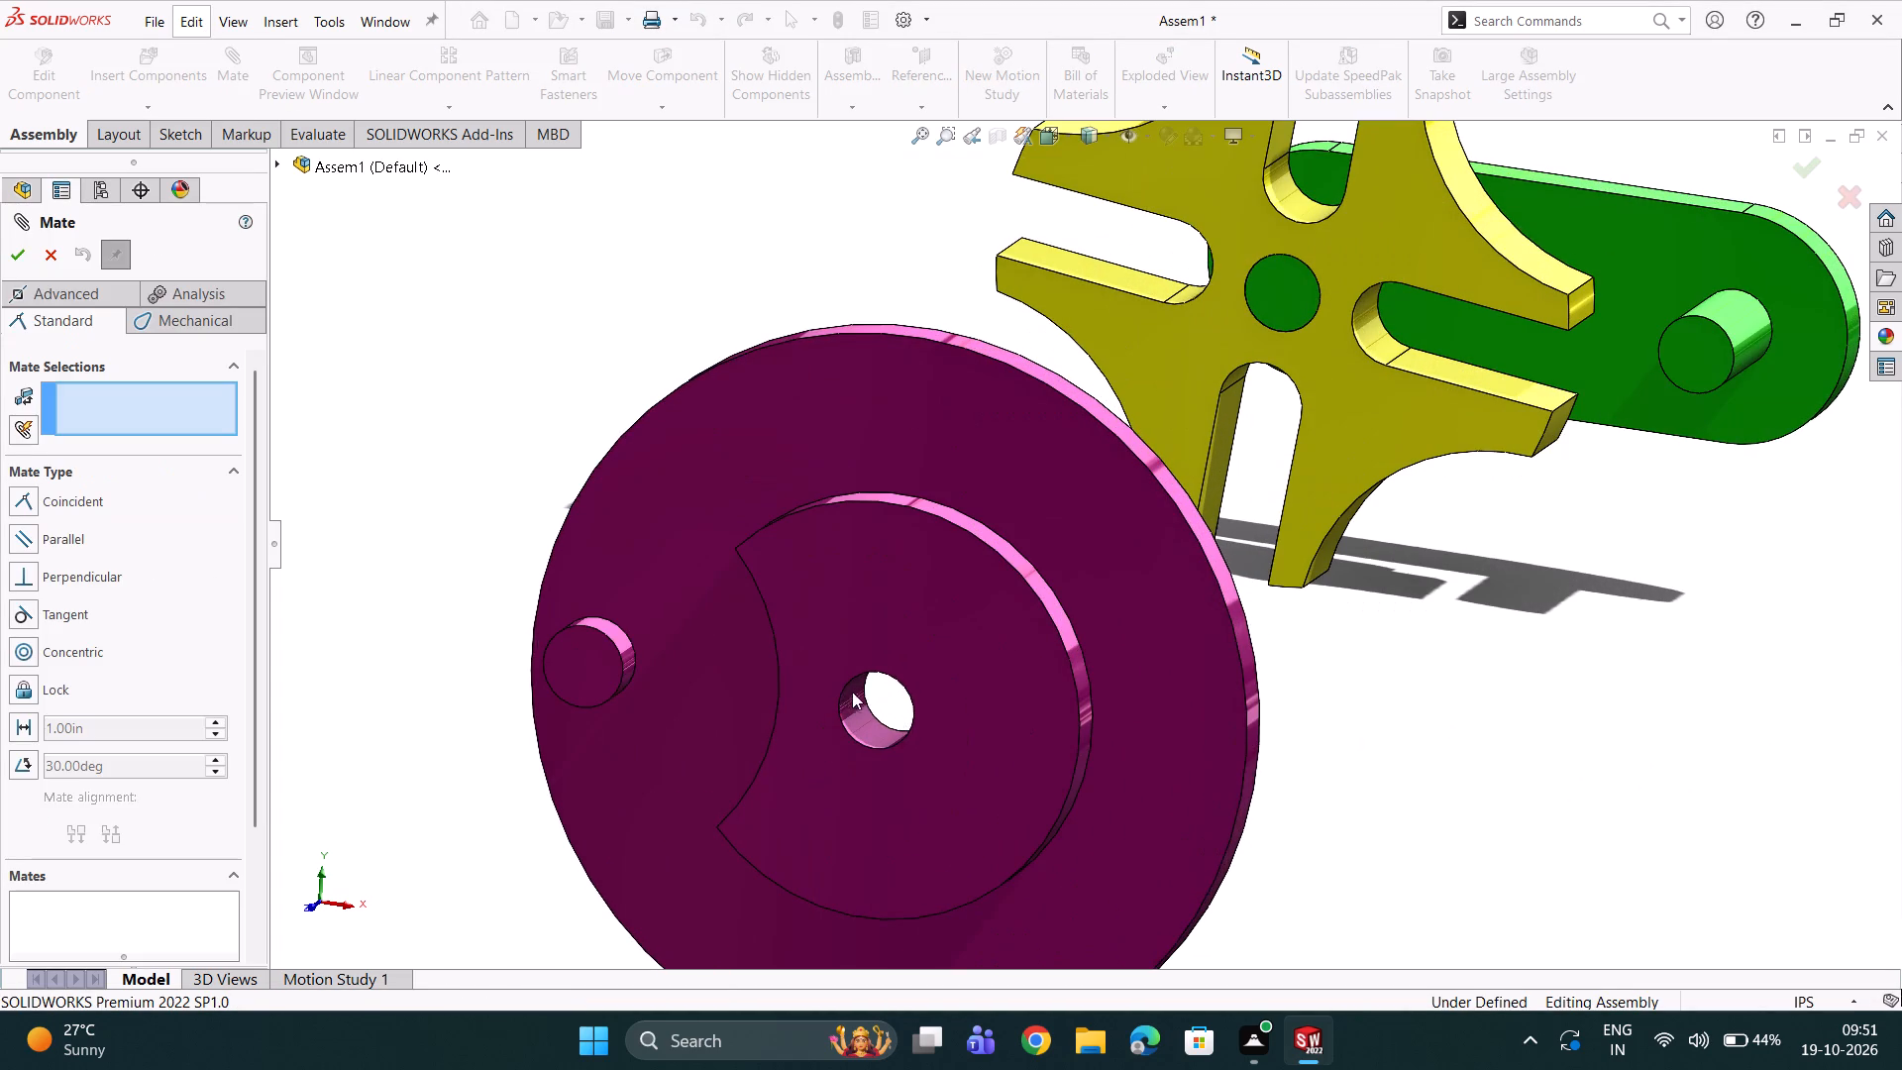
{"action": "left_click", "coordinate": [857, 707]}
{"action": "scroll", "coordinate": [1576, 347], "scroll_direction": "down", "scroll_amount": 2}
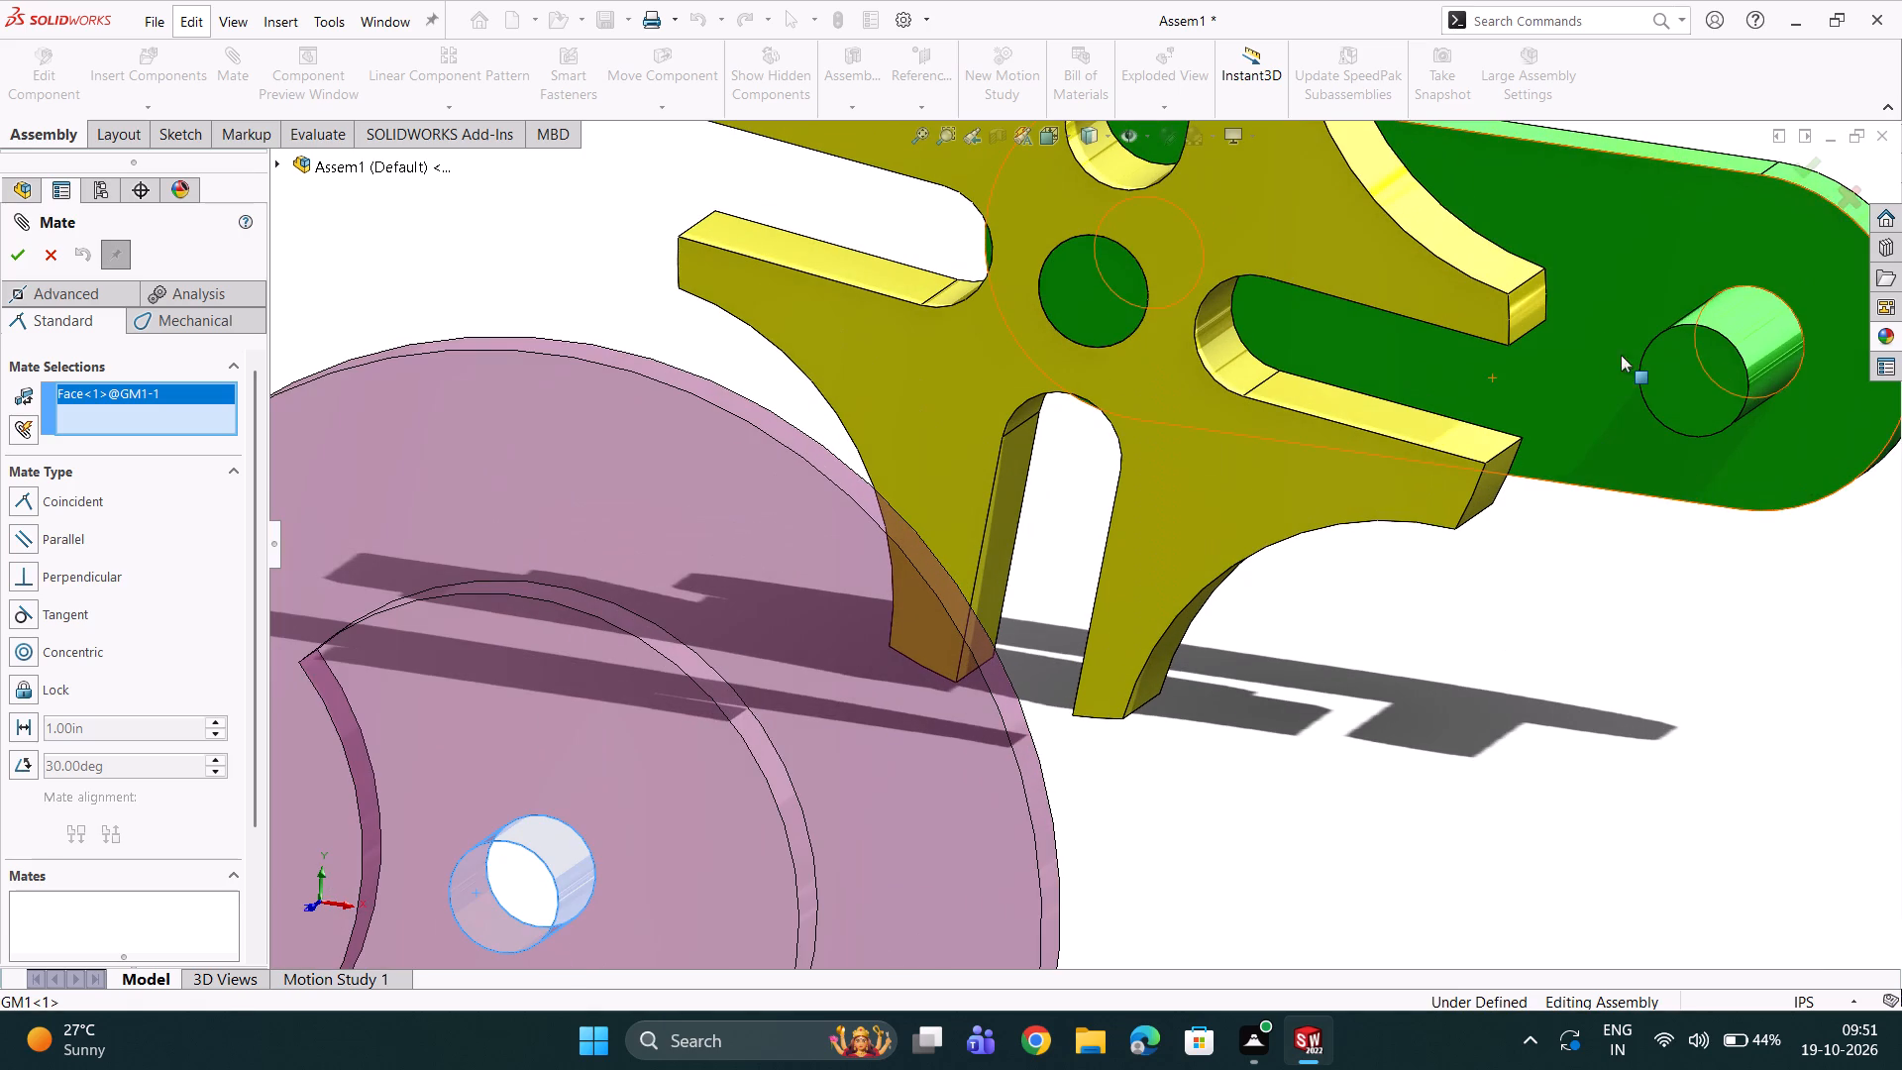
{"action": "left_click", "coordinate": [1783, 351]}
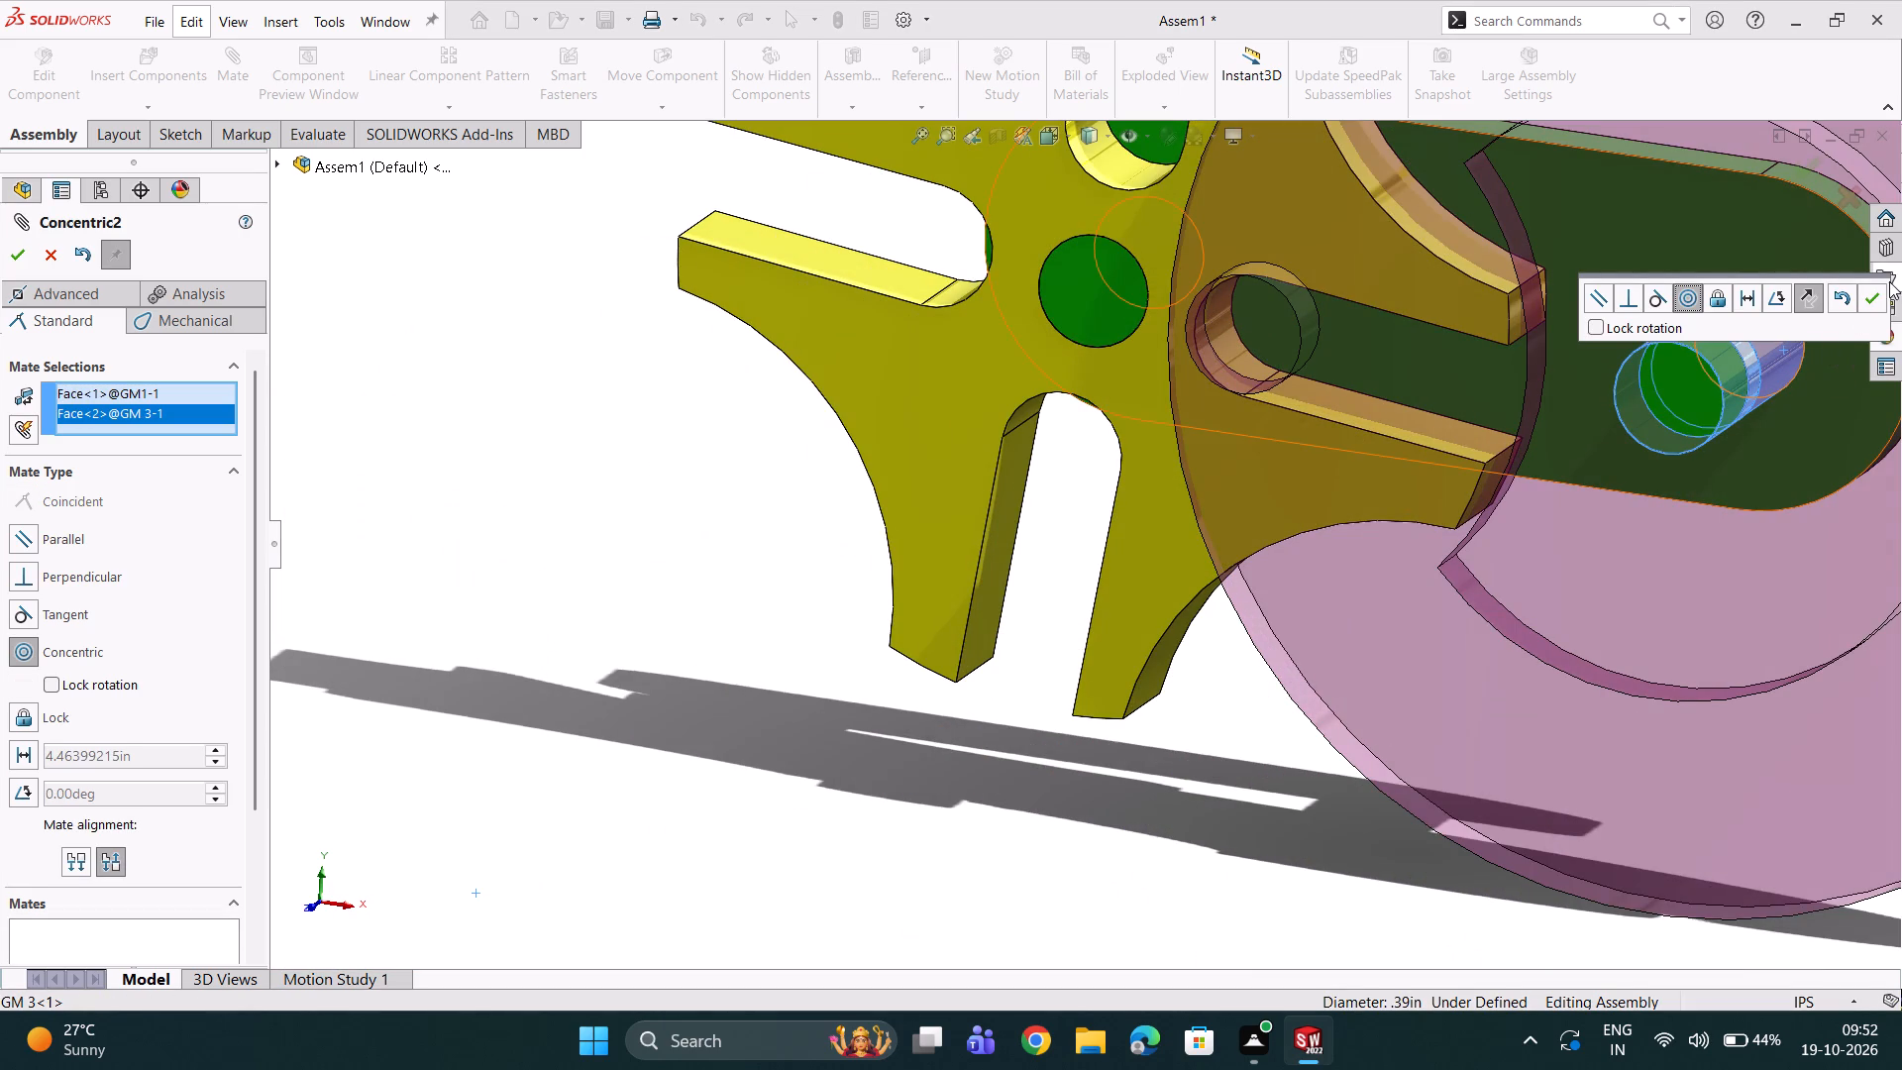
{"action": "left_click", "coordinate": [1880, 300]}
Add a parallel mate between the cylindrical face of GM1's drive pin and the rounded end face of GM2's adjacent slot.
{"action": "scroll", "coordinate": [1591, 336], "scroll_direction": "down", "scroll_amount": 2}
{"action": "scroll", "coordinate": [1565, 352], "scroll_direction": "up", "scroll_amount": 7}
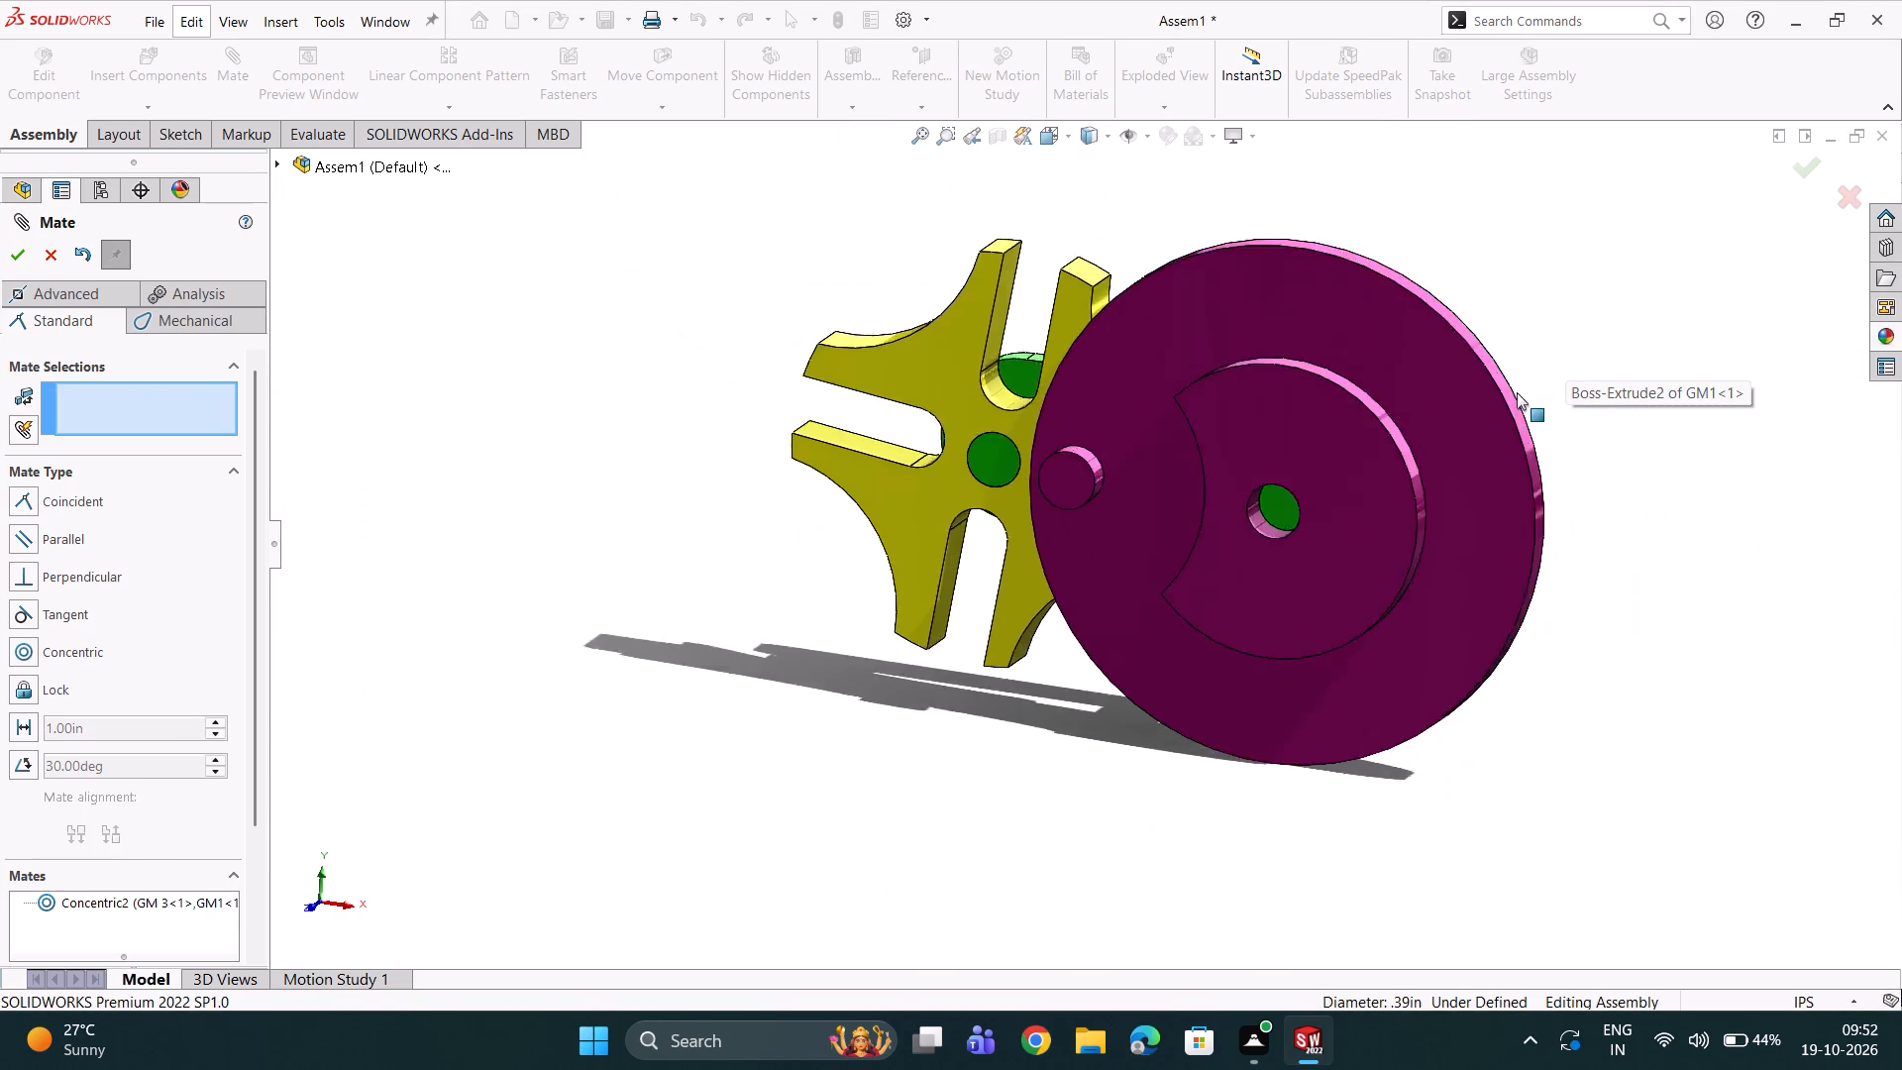
{"action": "scroll", "coordinate": [1517, 392], "scroll_direction": "up", "scroll_amount": 1}
{"action": "scroll", "coordinate": [1355, 440], "scroll_direction": "down", "scroll_amount": 2}
{"action": "scroll", "coordinate": [829, 455], "scroll_direction": "down", "scroll_amount": 2}
{"action": "scroll", "coordinate": [954, 563], "scroll_direction": "down", "scroll_amount": 5}
{"action": "scroll", "coordinate": [1037, 537], "scroll_direction": "down", "scroll_amount": 4}
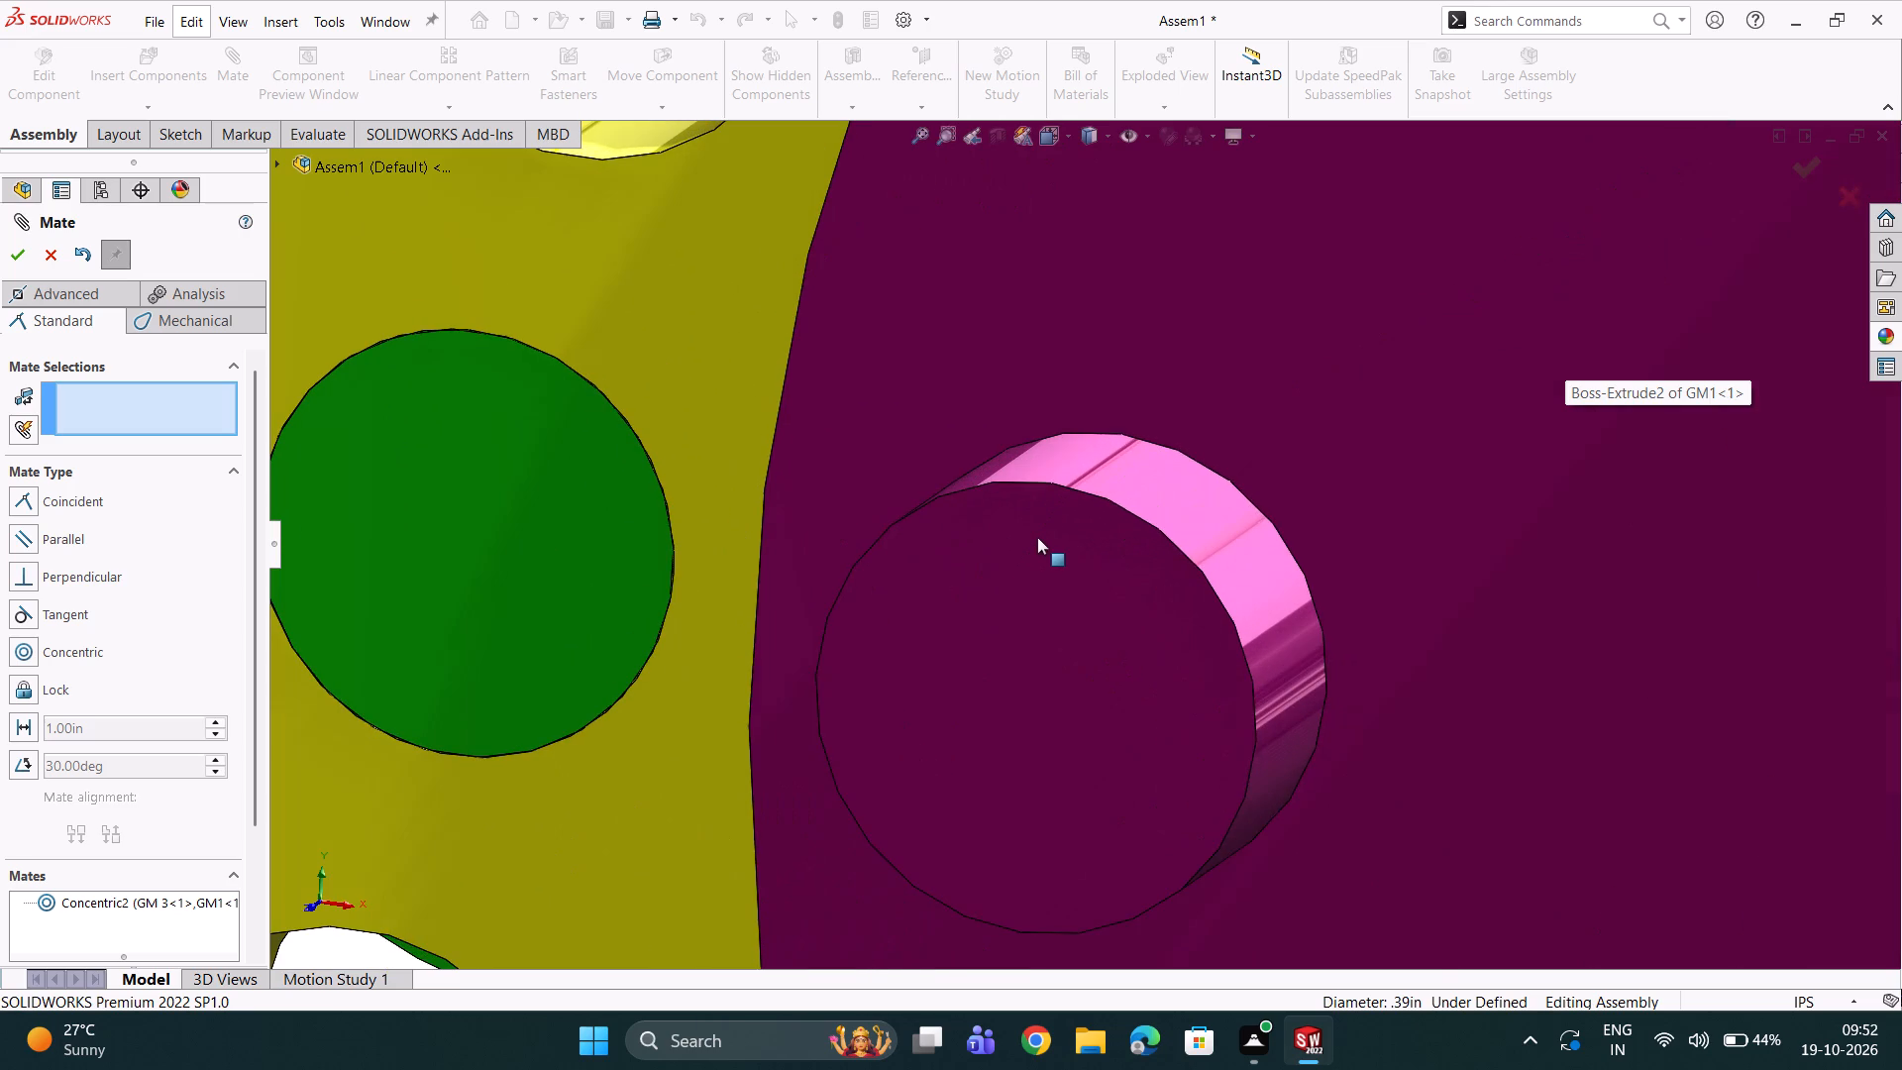
{"action": "left_click", "coordinate": [1124, 478]}
{"action": "scroll", "coordinate": [1175, 548], "scroll_direction": "up", "scroll_amount": 5}
{"action": "scroll", "coordinate": [1091, 583], "scroll_direction": "down", "scroll_amount": 2}
{"action": "left_click", "coordinate": [1004, 567]}
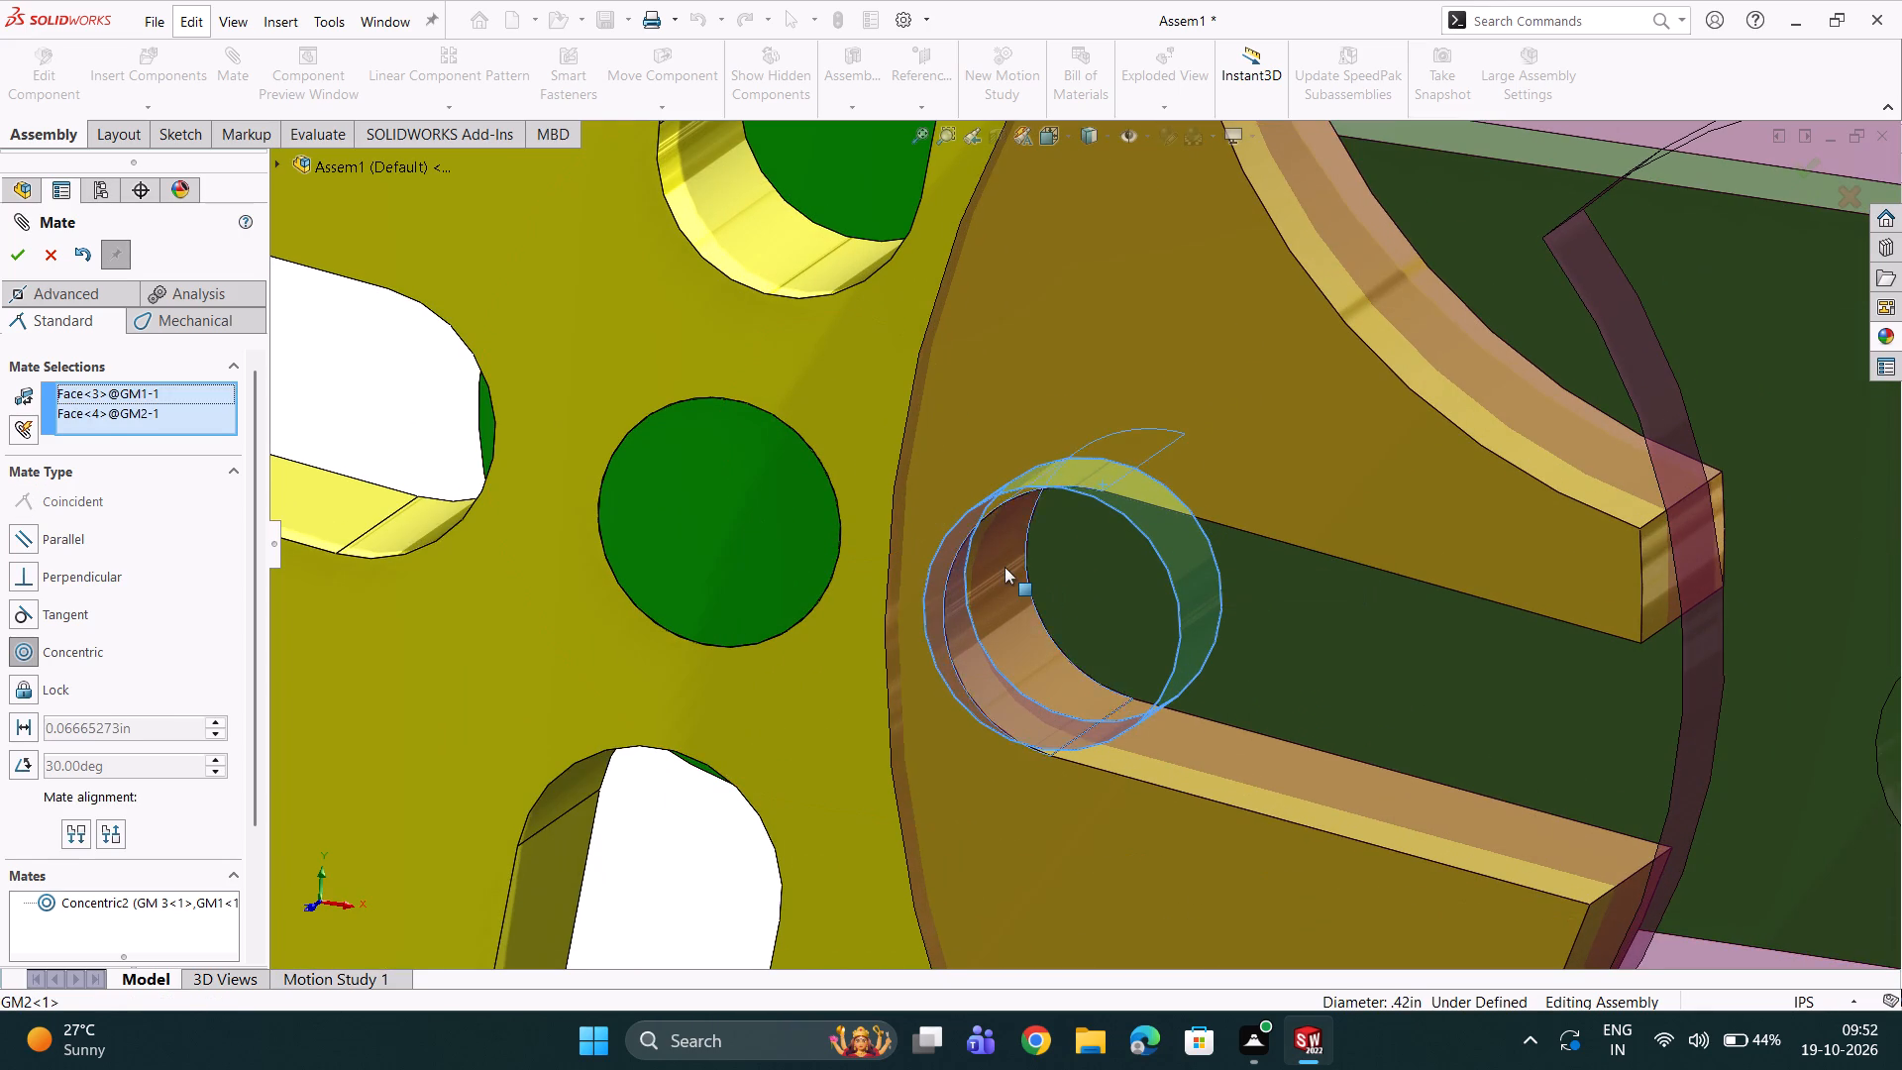
{"action": "scroll", "coordinate": [1097, 543], "scroll_direction": "up", "scroll_amount": 3}
{"action": "left_click", "coordinate": [1320, 600]}
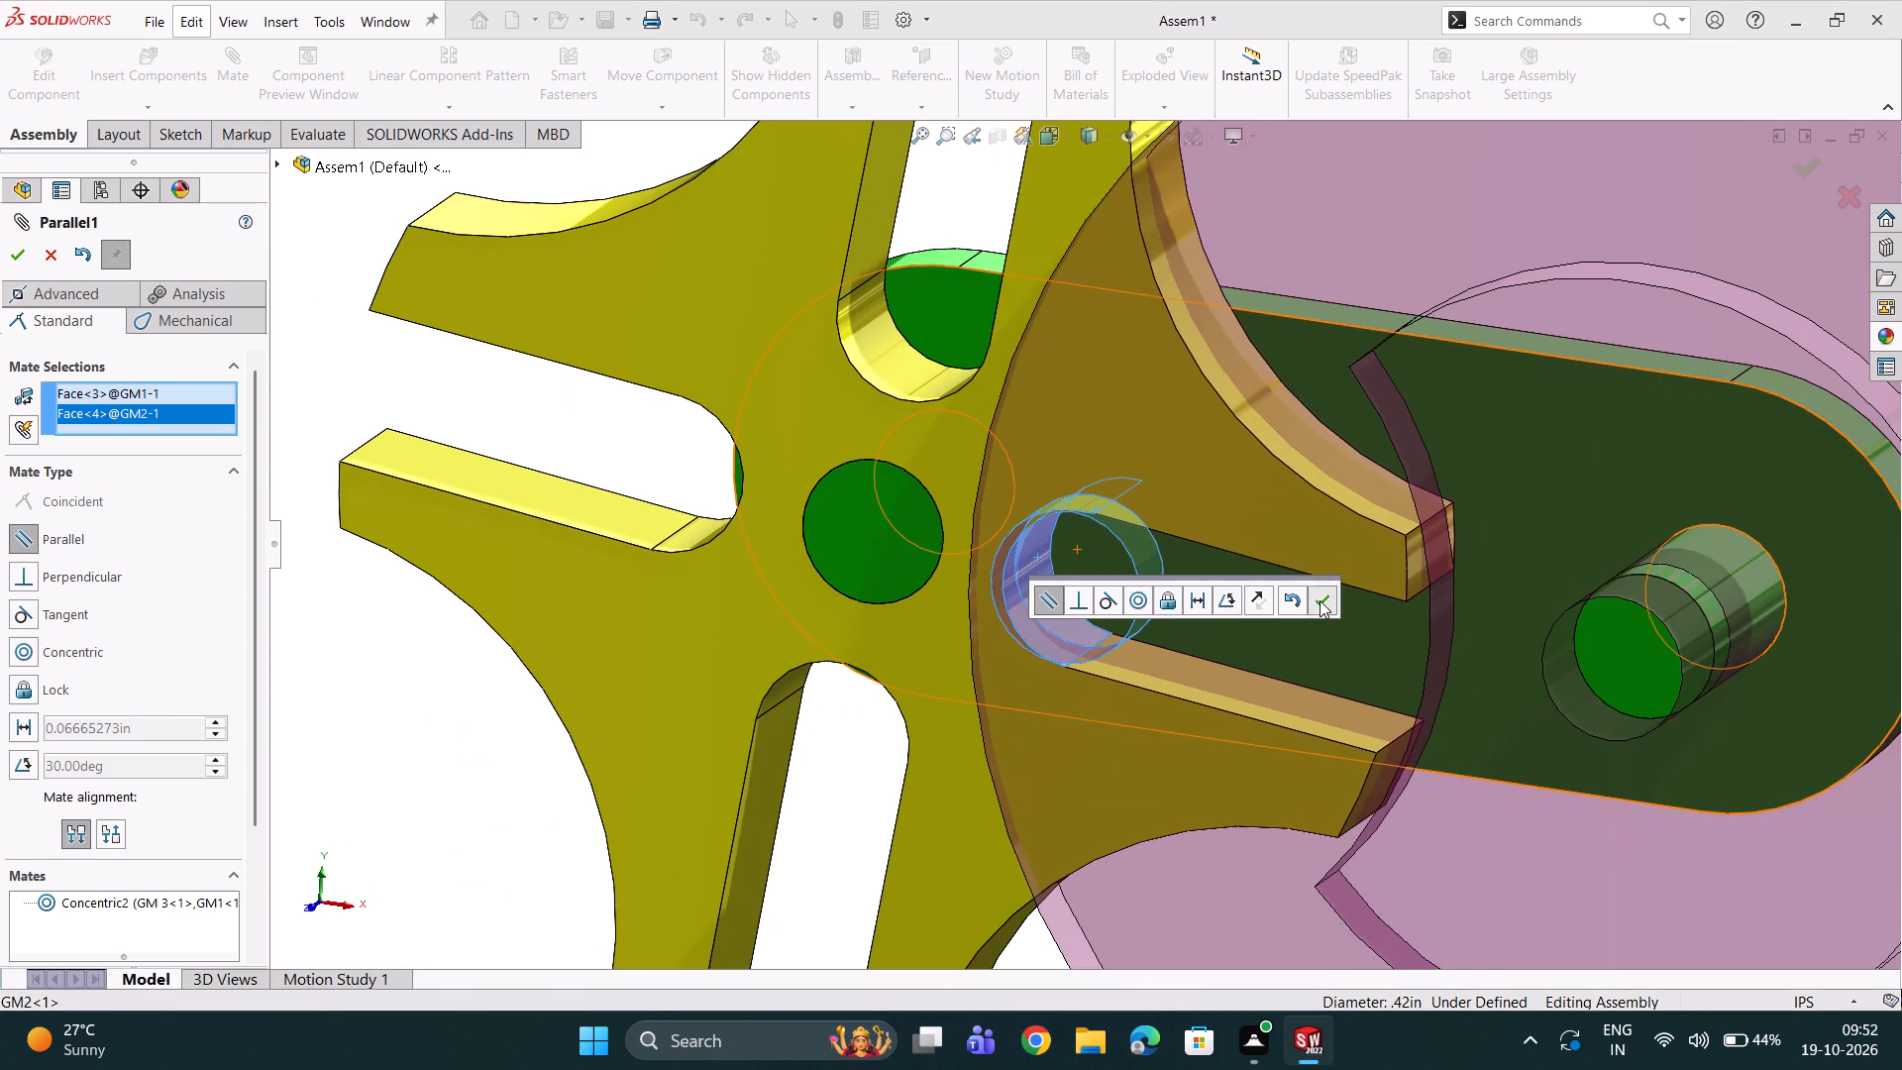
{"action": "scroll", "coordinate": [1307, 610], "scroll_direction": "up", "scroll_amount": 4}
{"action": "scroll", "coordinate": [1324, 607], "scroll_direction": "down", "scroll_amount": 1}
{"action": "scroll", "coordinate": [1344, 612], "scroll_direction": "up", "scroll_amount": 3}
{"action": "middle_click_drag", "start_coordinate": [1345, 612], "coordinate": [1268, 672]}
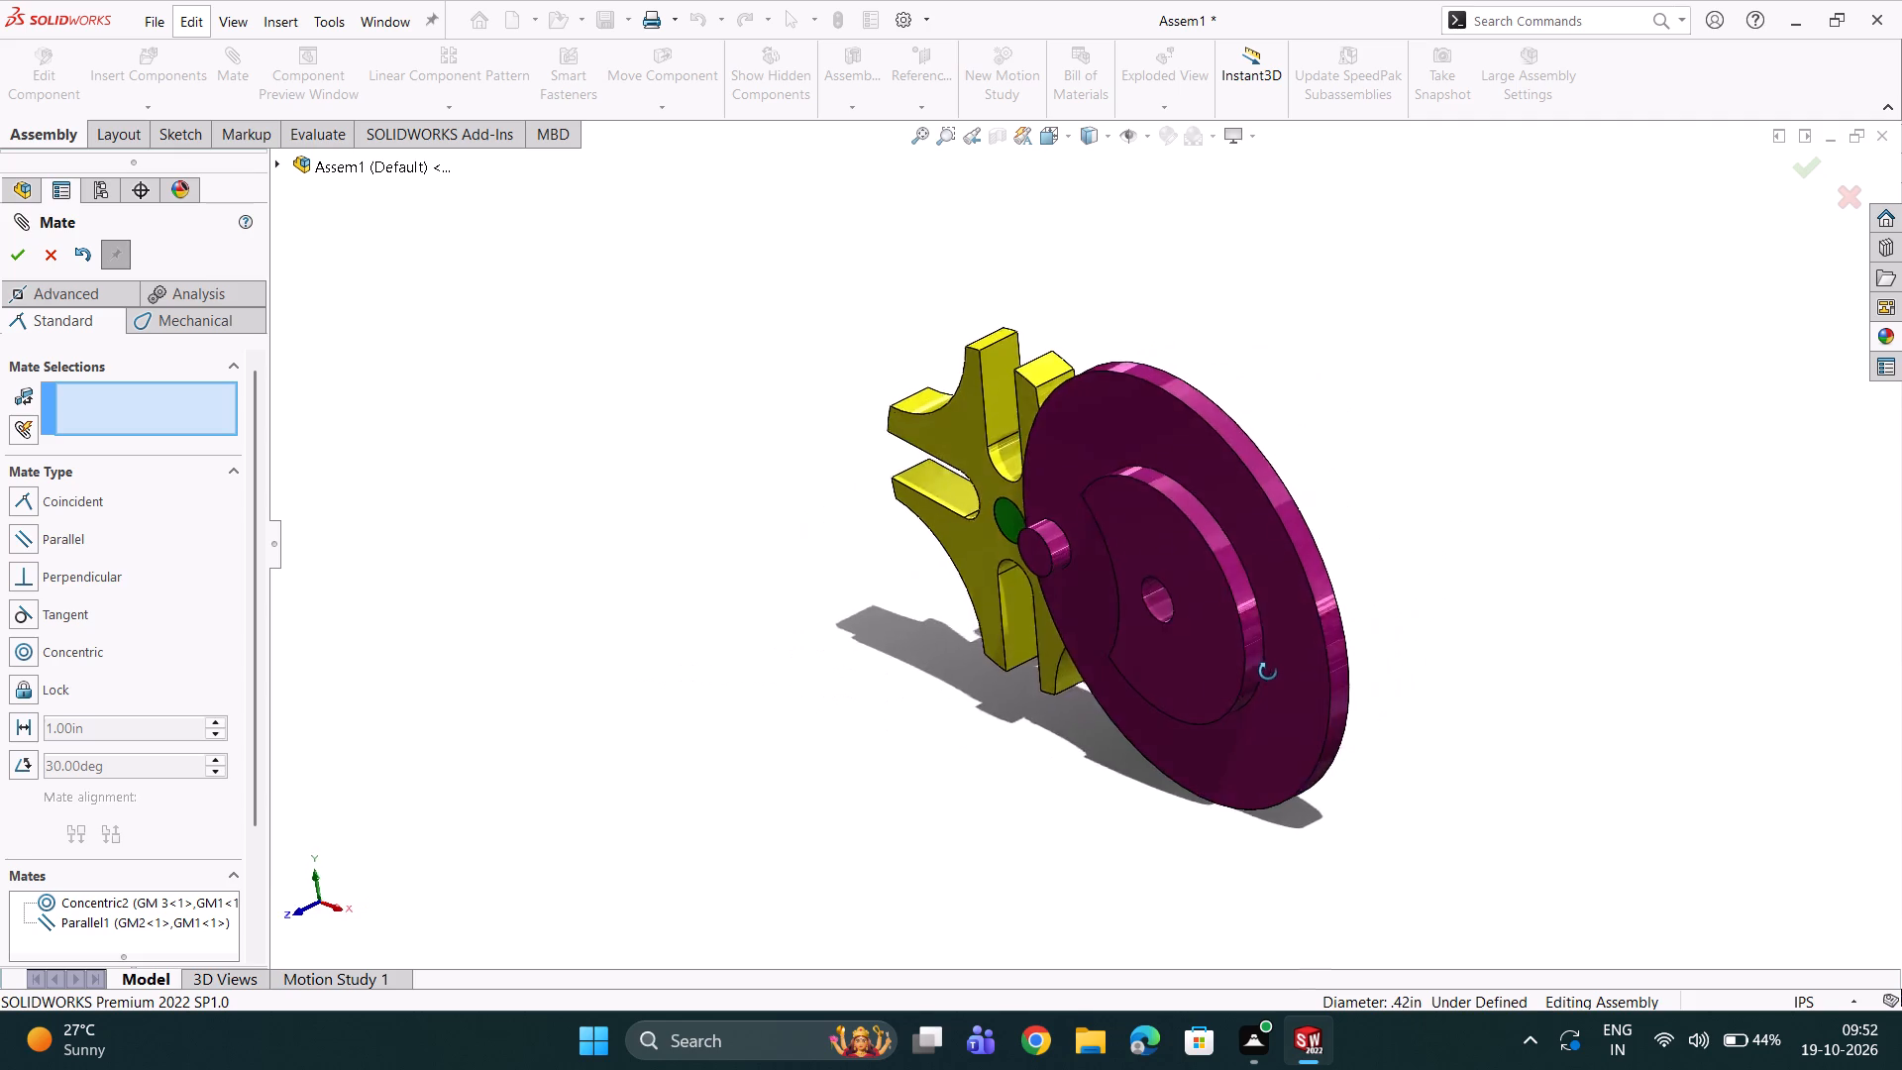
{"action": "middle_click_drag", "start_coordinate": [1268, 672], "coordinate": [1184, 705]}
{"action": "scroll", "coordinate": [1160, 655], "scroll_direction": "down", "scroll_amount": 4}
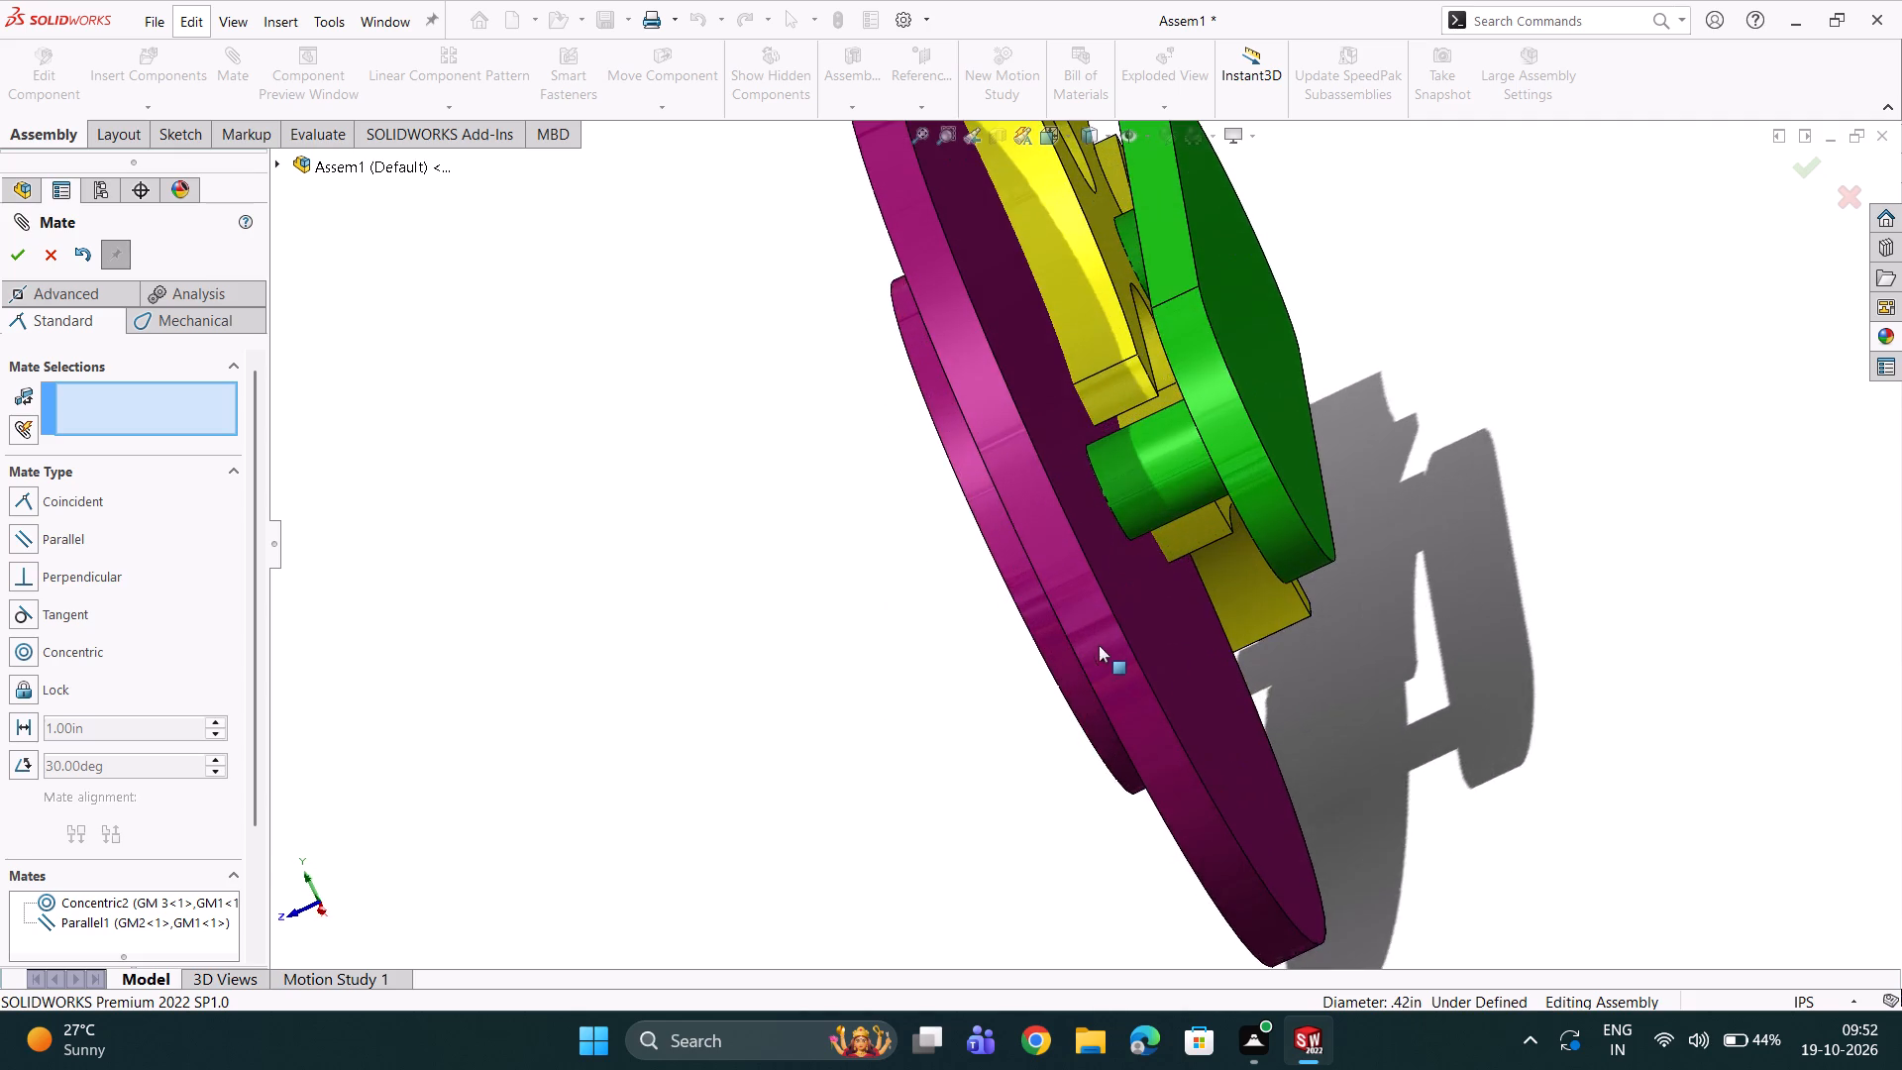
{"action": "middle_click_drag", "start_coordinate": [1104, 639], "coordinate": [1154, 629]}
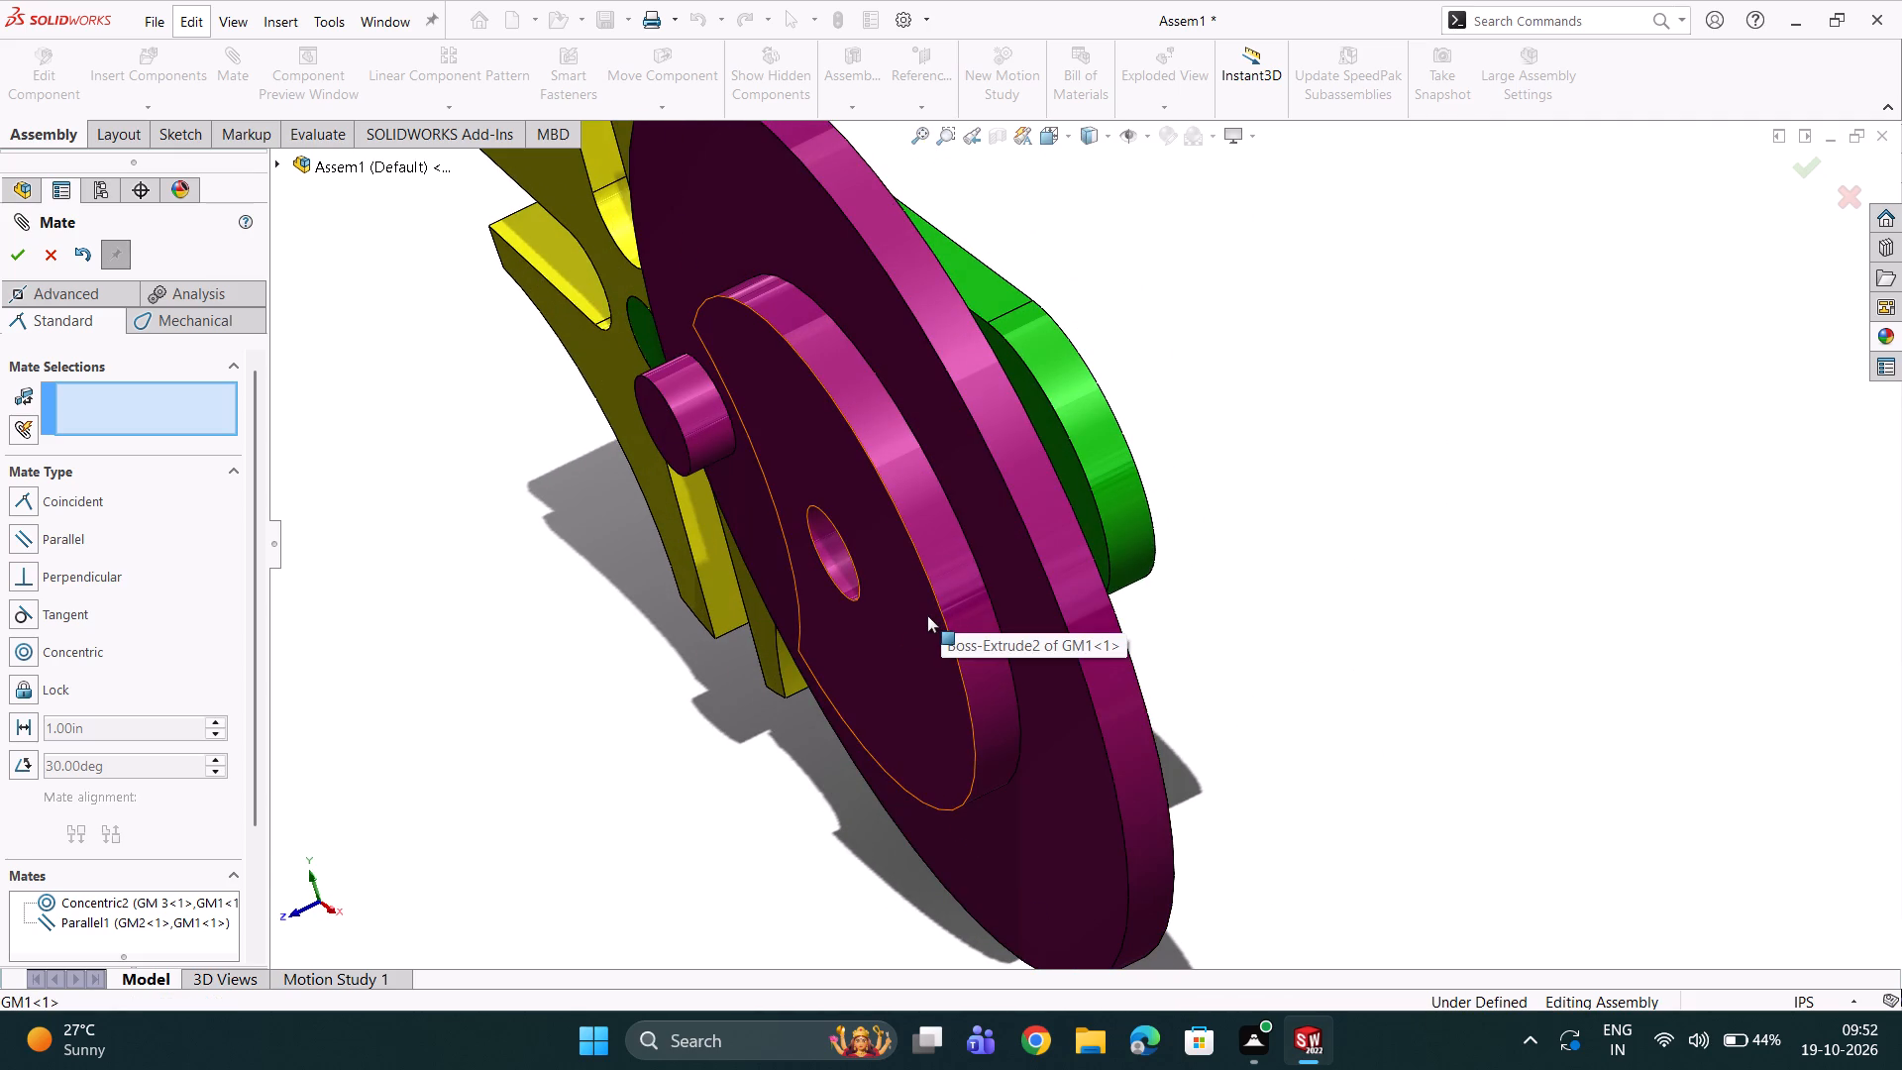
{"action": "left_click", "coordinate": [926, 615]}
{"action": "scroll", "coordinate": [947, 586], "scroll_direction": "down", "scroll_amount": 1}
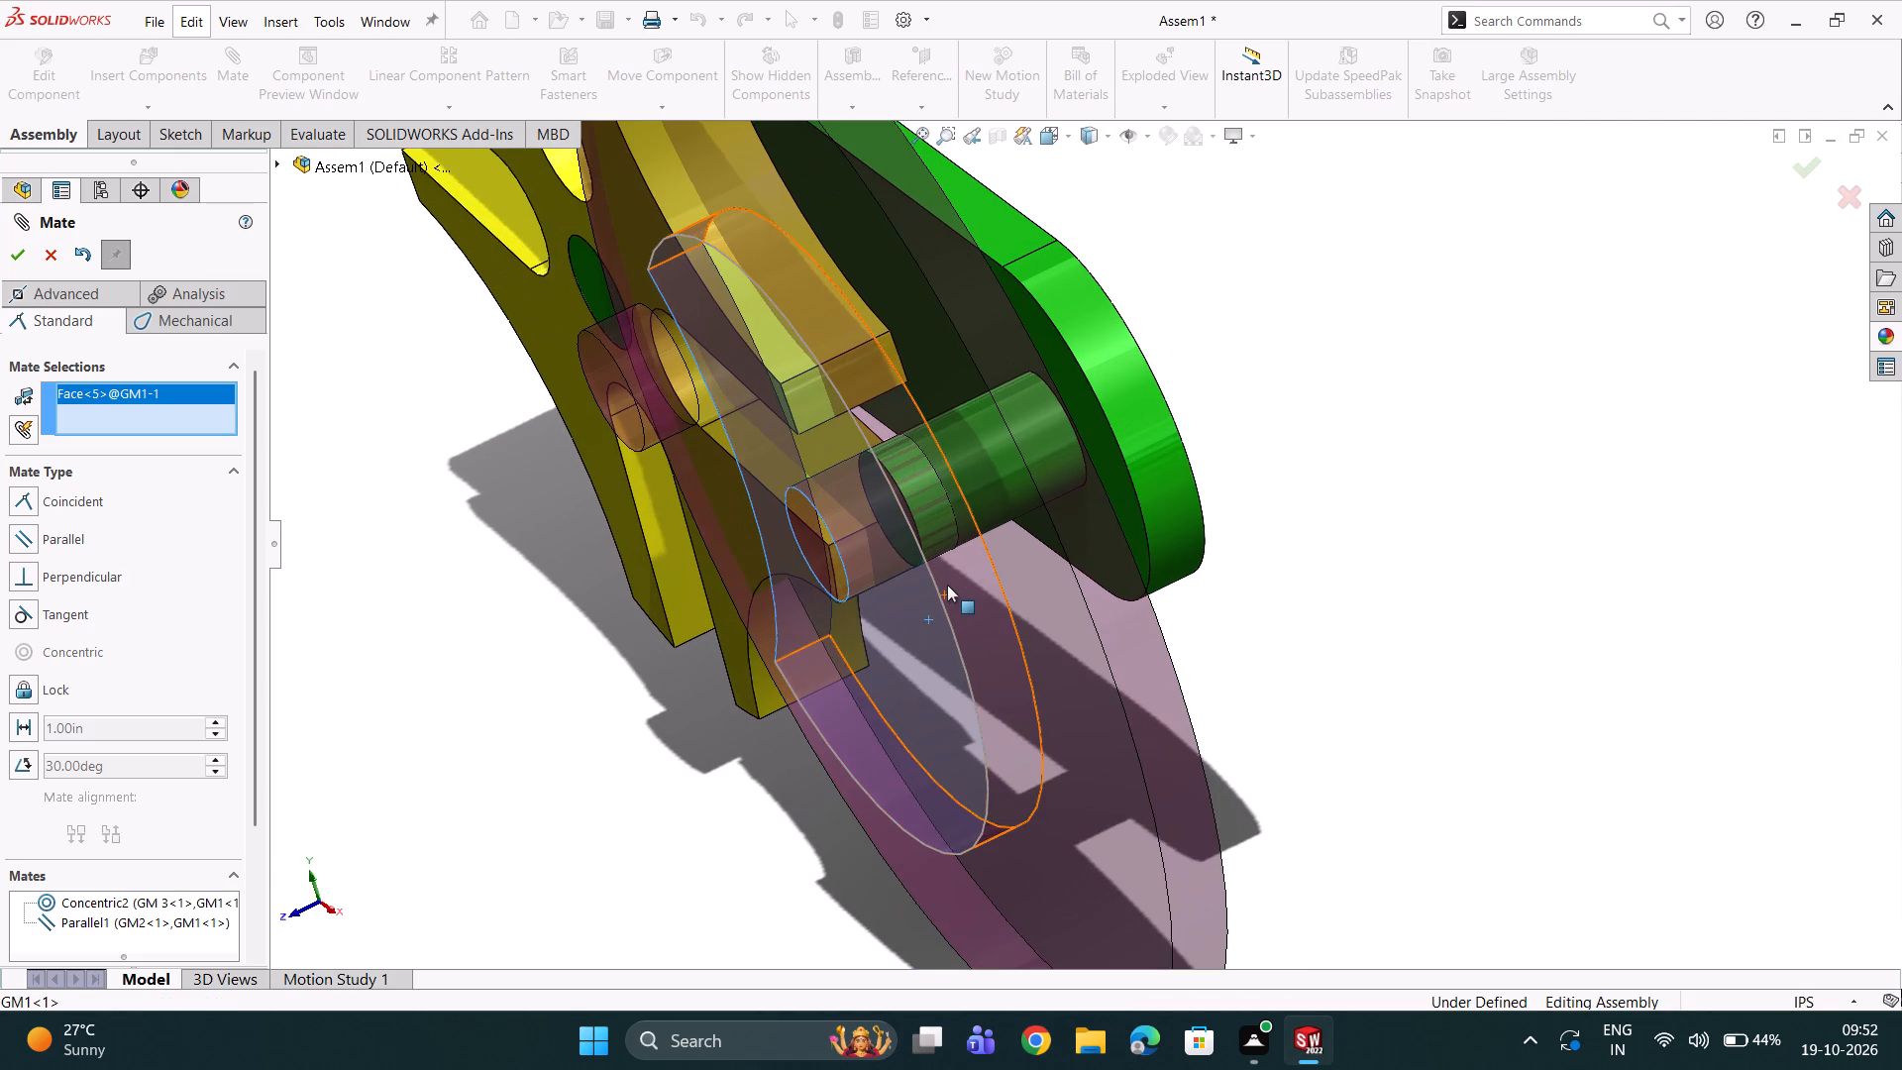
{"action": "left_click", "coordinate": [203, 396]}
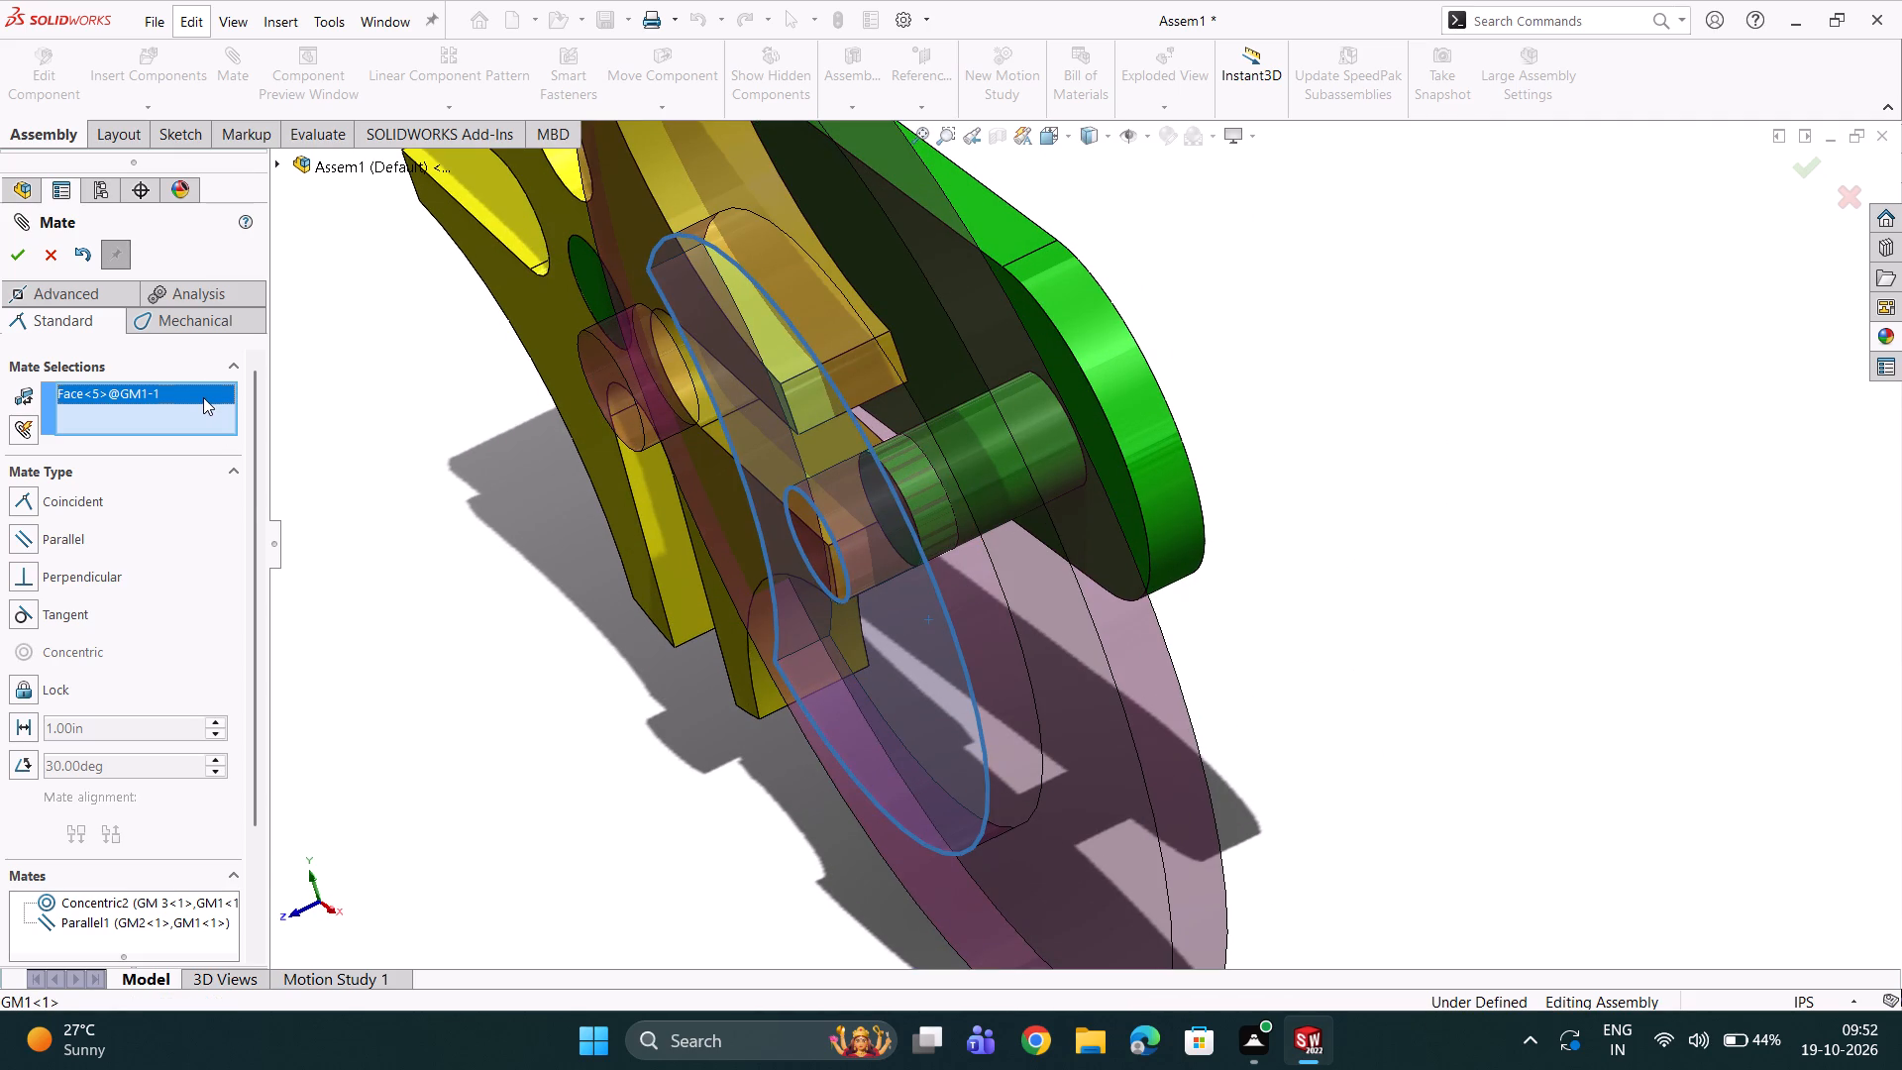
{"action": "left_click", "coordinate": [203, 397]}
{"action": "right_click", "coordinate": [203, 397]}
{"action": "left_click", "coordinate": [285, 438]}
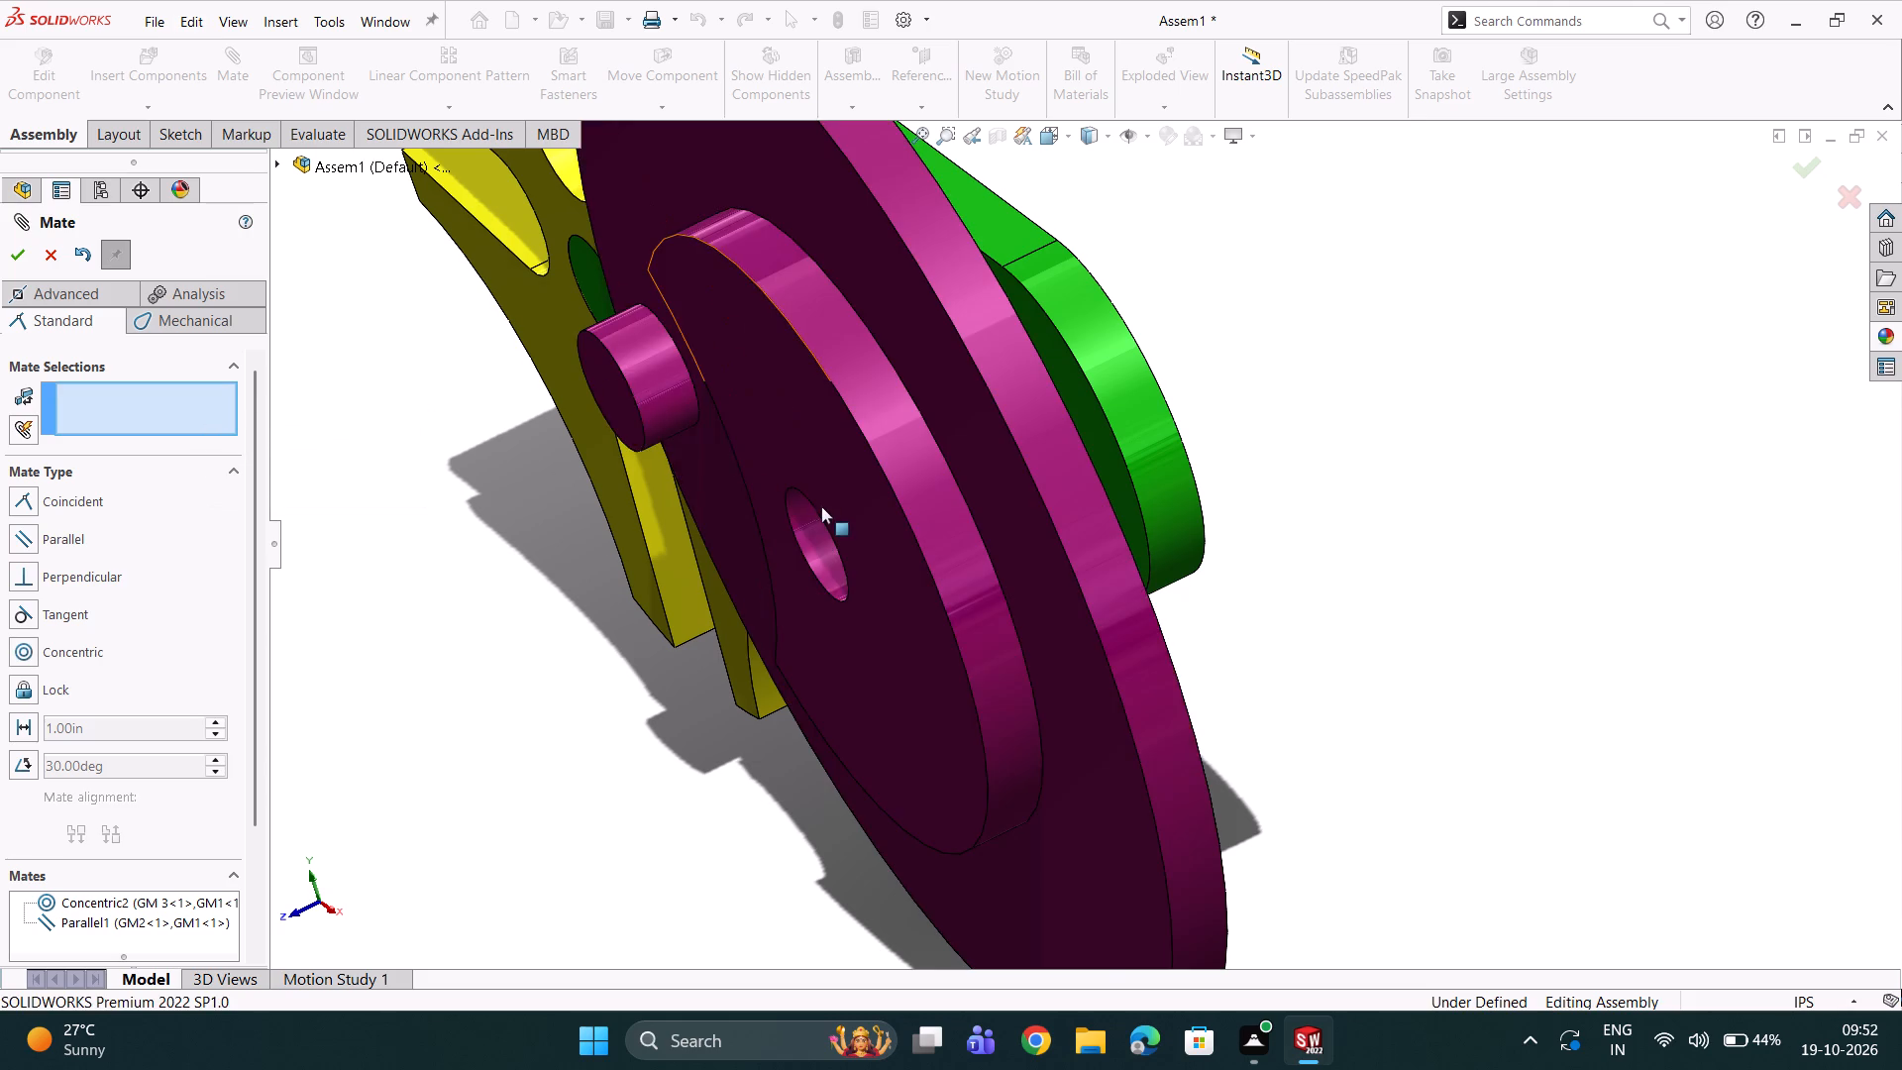
Add a coincident mate between the back face of GM1's large disc and GM 3's flat face on the pin side.
{"action": "middle_click_drag", "start_coordinate": [821, 507], "coordinate": [766, 540]}
{"action": "left_click", "coordinate": [864, 472]}
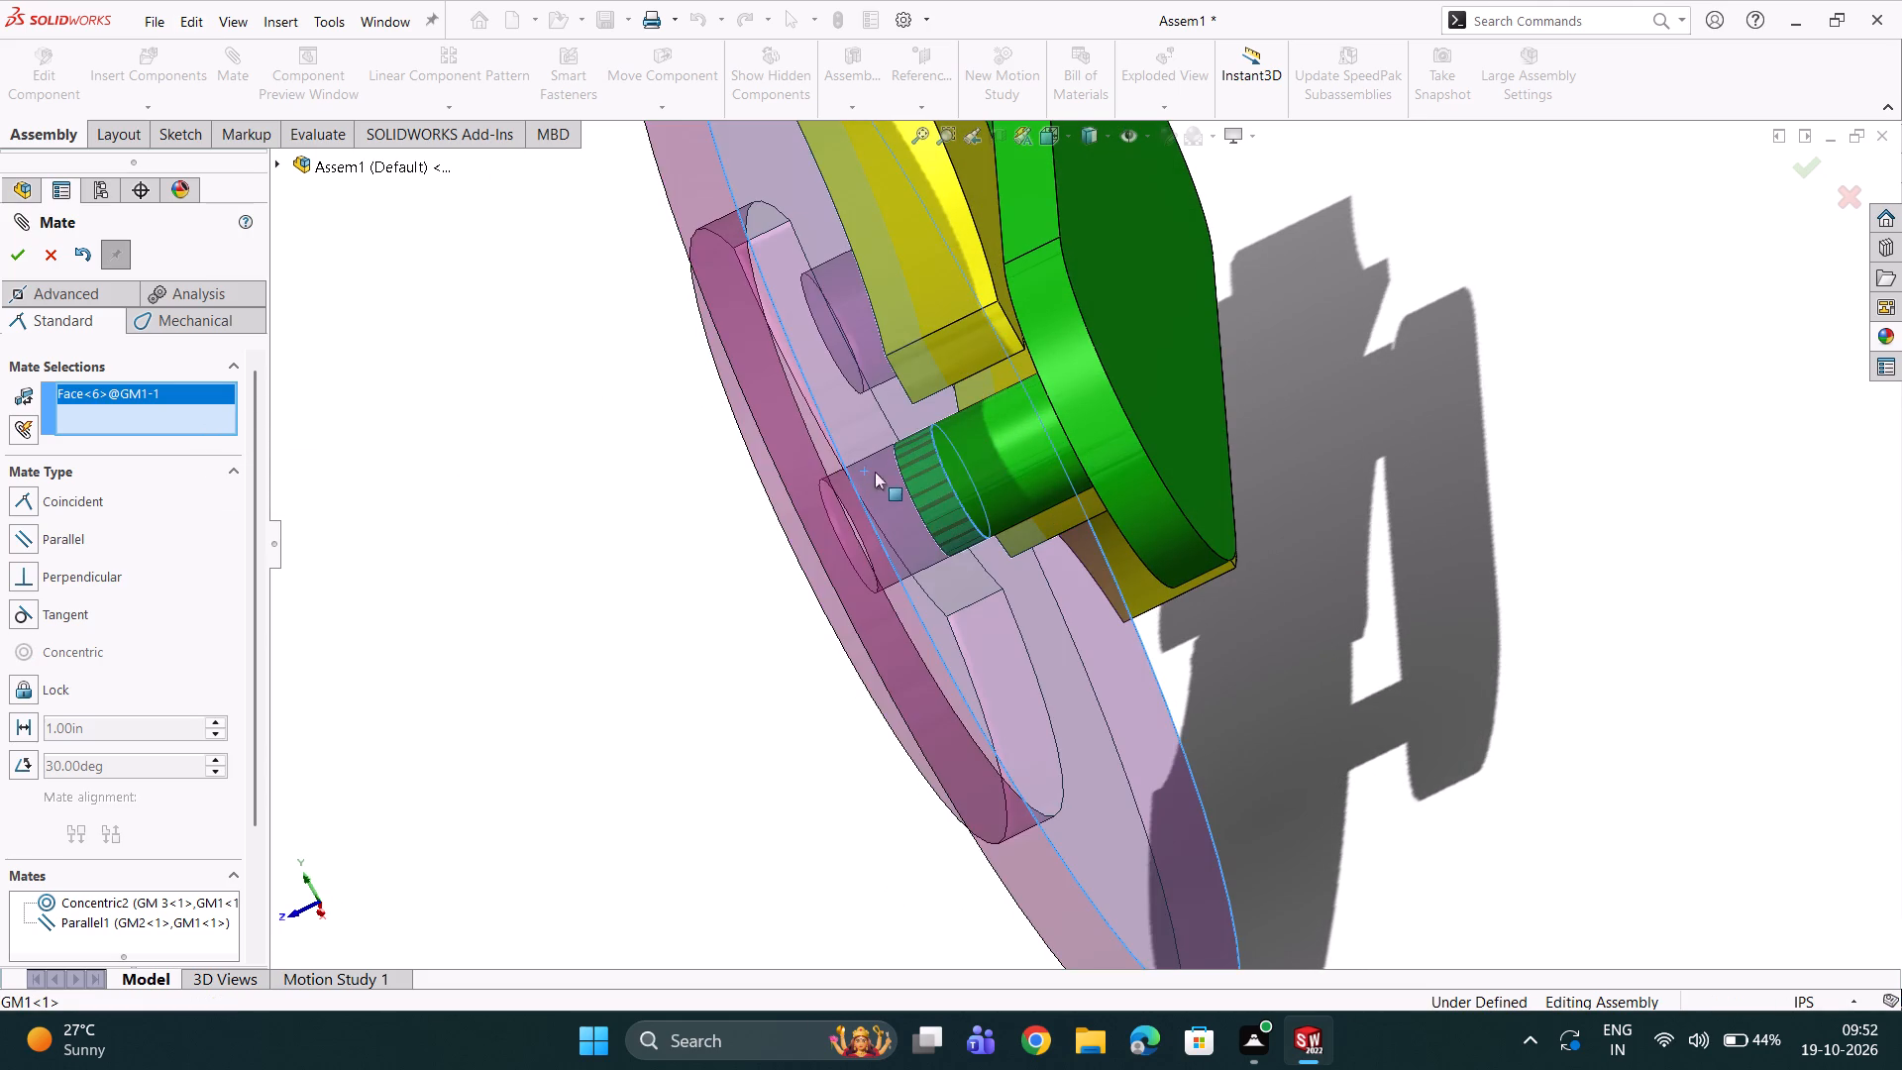
{"action": "scroll", "coordinate": [1029, 484], "scroll_direction": "up", "scroll_amount": 1}
{"action": "middle_click_drag", "start_coordinate": [1029, 484], "coordinate": [1074, 417]}
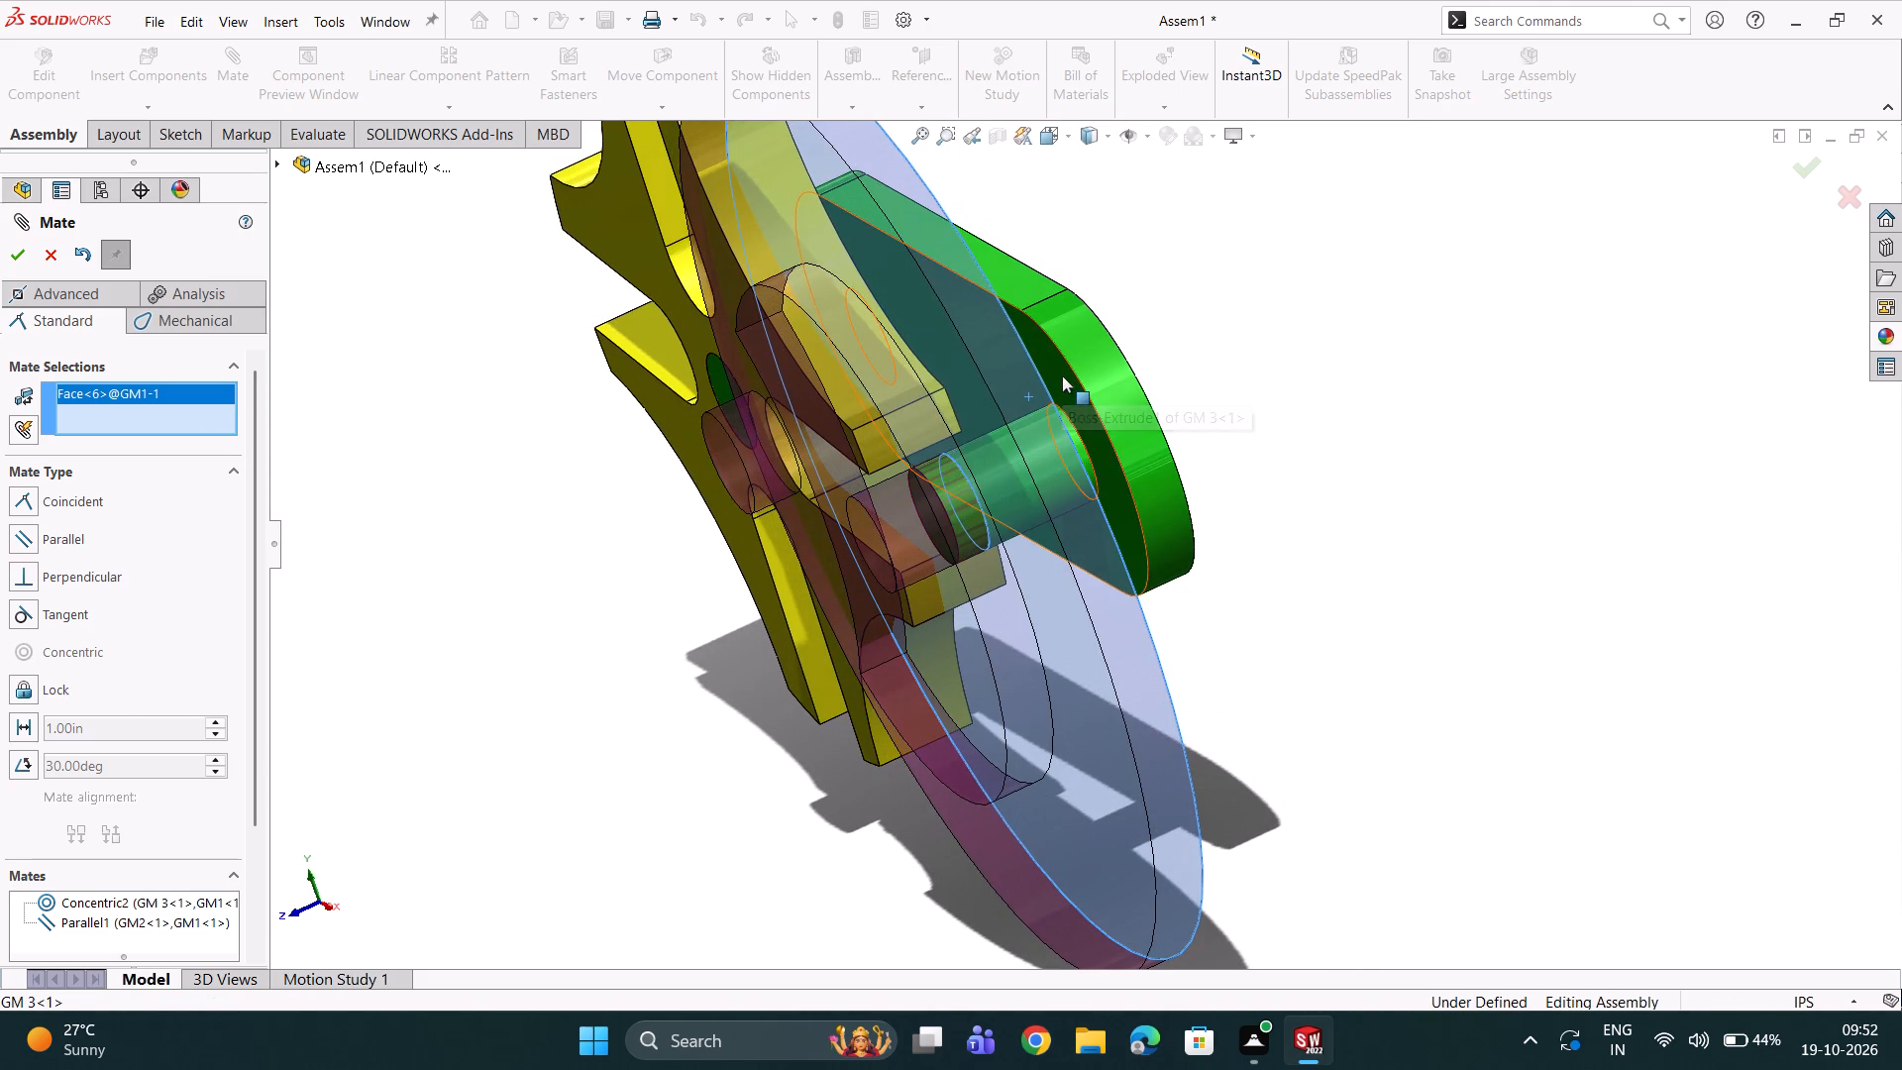
{"action": "left_click", "coordinate": [1062, 375]}
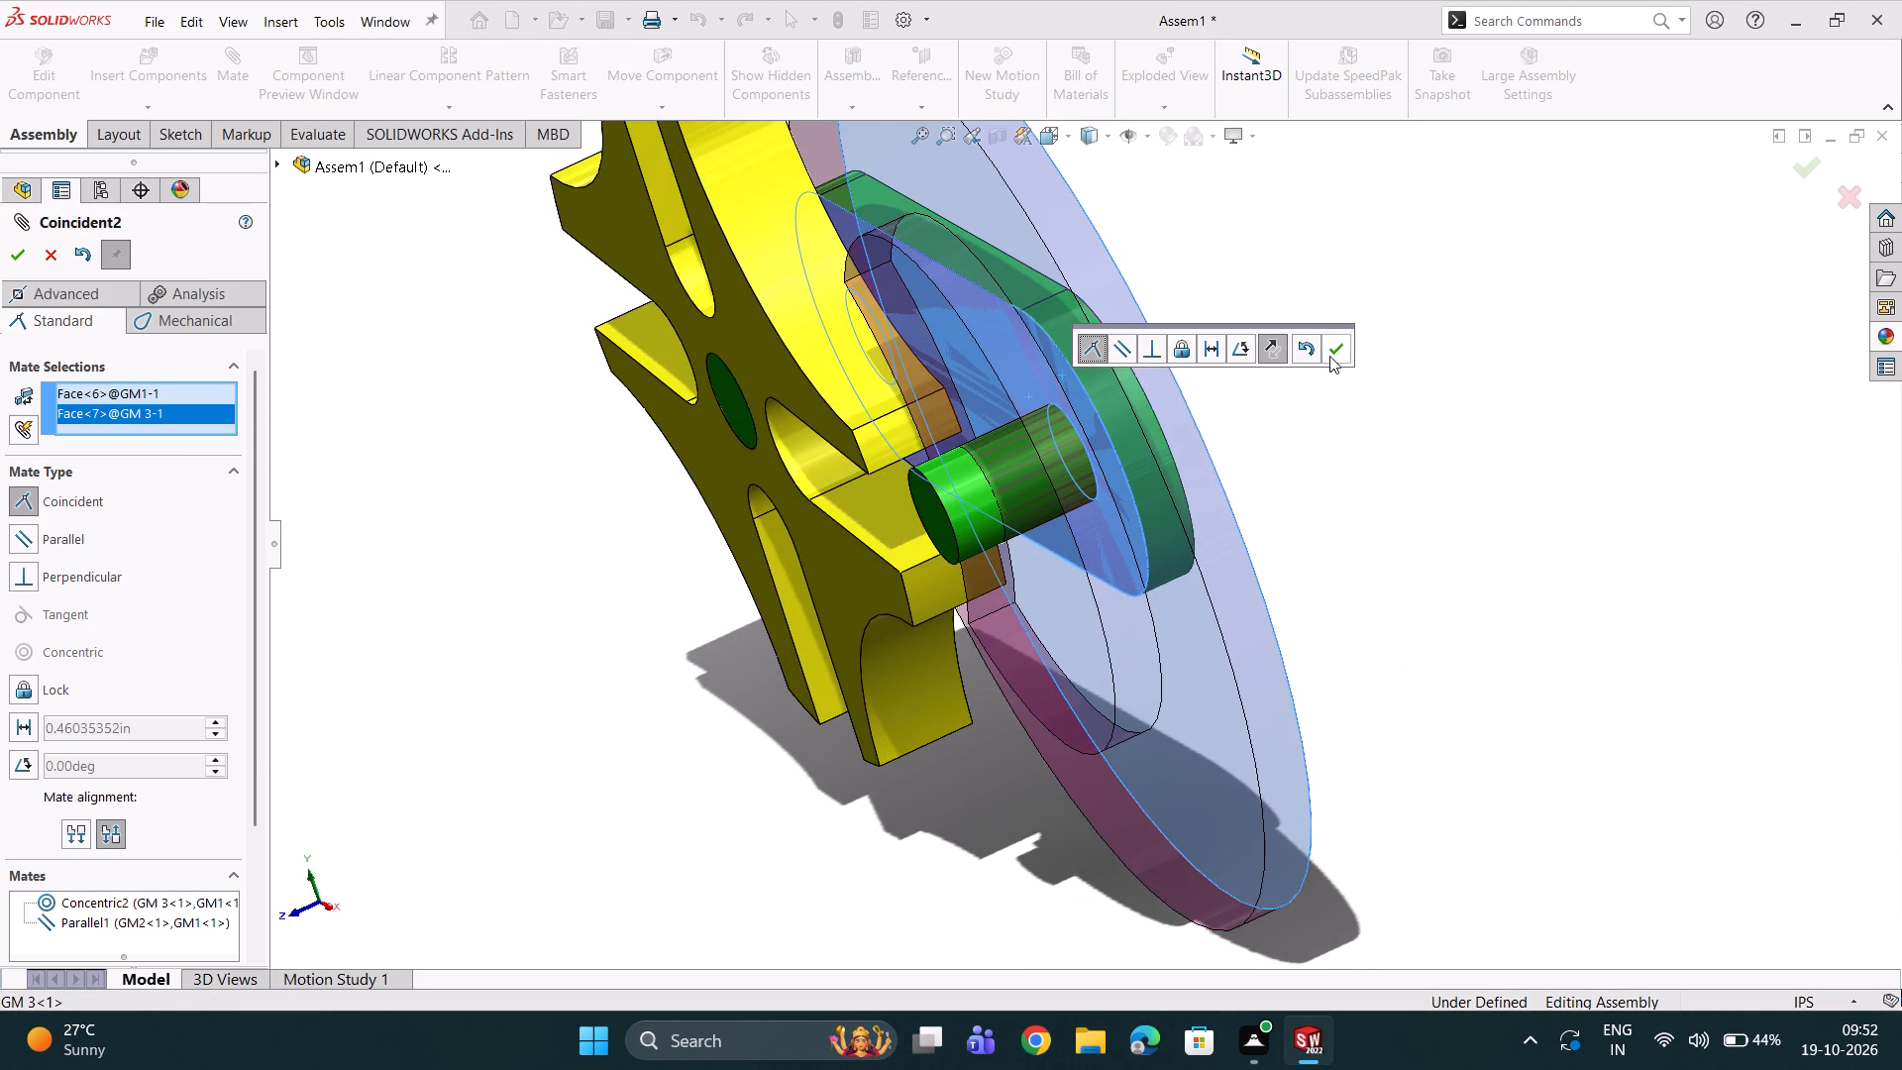
{"action": "left_click", "coordinate": [1331, 345]}
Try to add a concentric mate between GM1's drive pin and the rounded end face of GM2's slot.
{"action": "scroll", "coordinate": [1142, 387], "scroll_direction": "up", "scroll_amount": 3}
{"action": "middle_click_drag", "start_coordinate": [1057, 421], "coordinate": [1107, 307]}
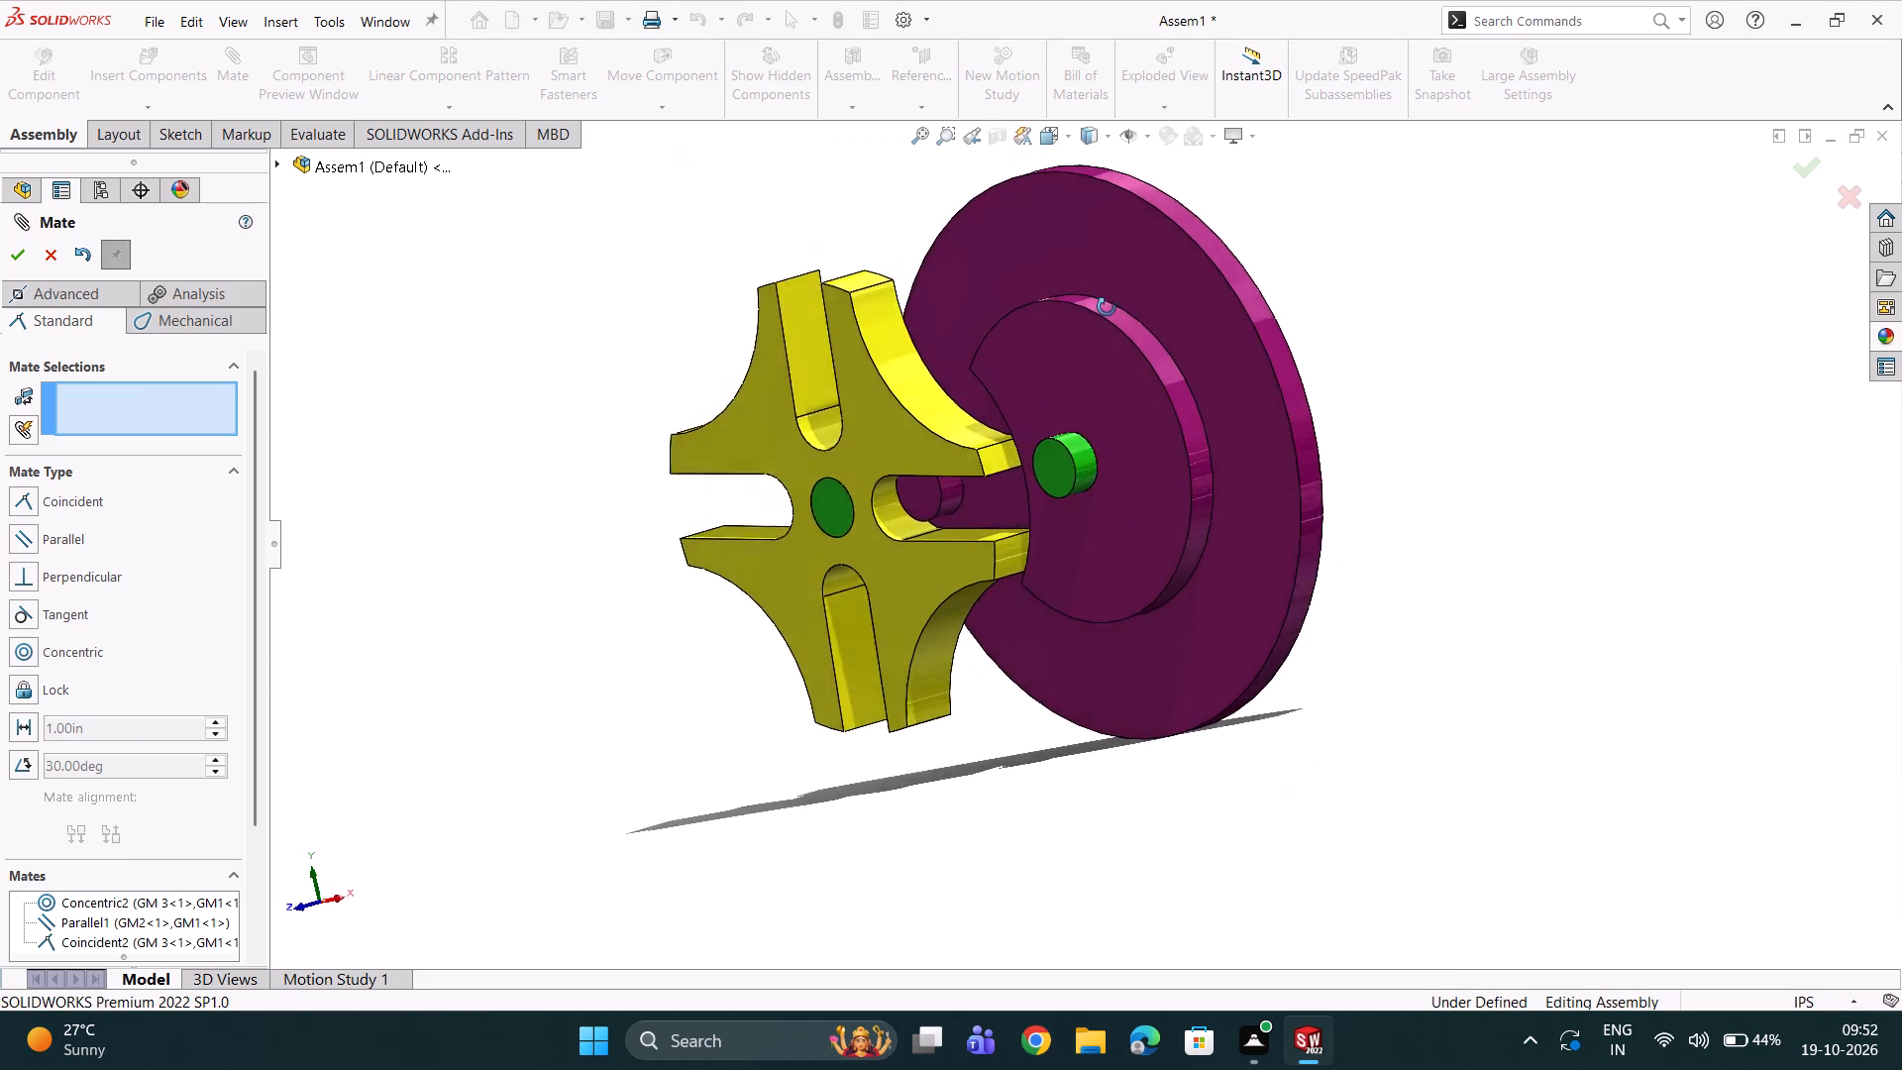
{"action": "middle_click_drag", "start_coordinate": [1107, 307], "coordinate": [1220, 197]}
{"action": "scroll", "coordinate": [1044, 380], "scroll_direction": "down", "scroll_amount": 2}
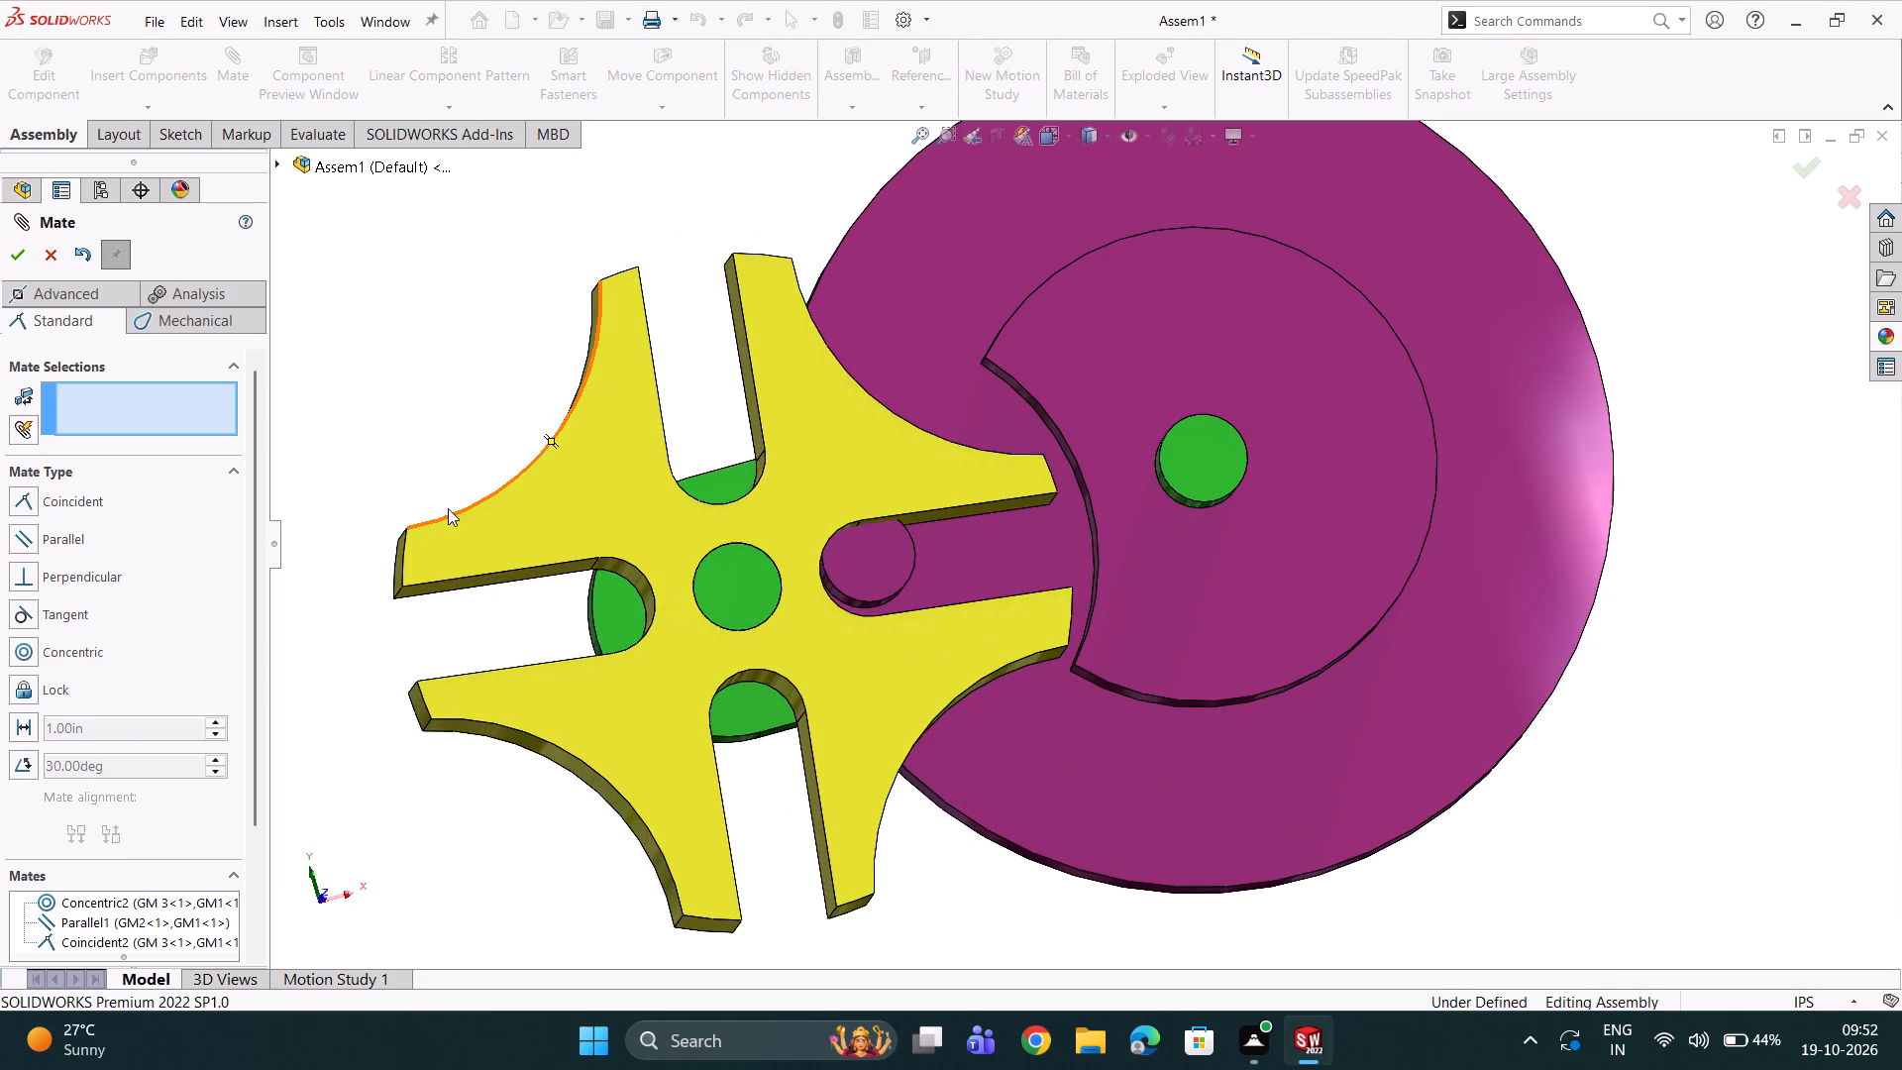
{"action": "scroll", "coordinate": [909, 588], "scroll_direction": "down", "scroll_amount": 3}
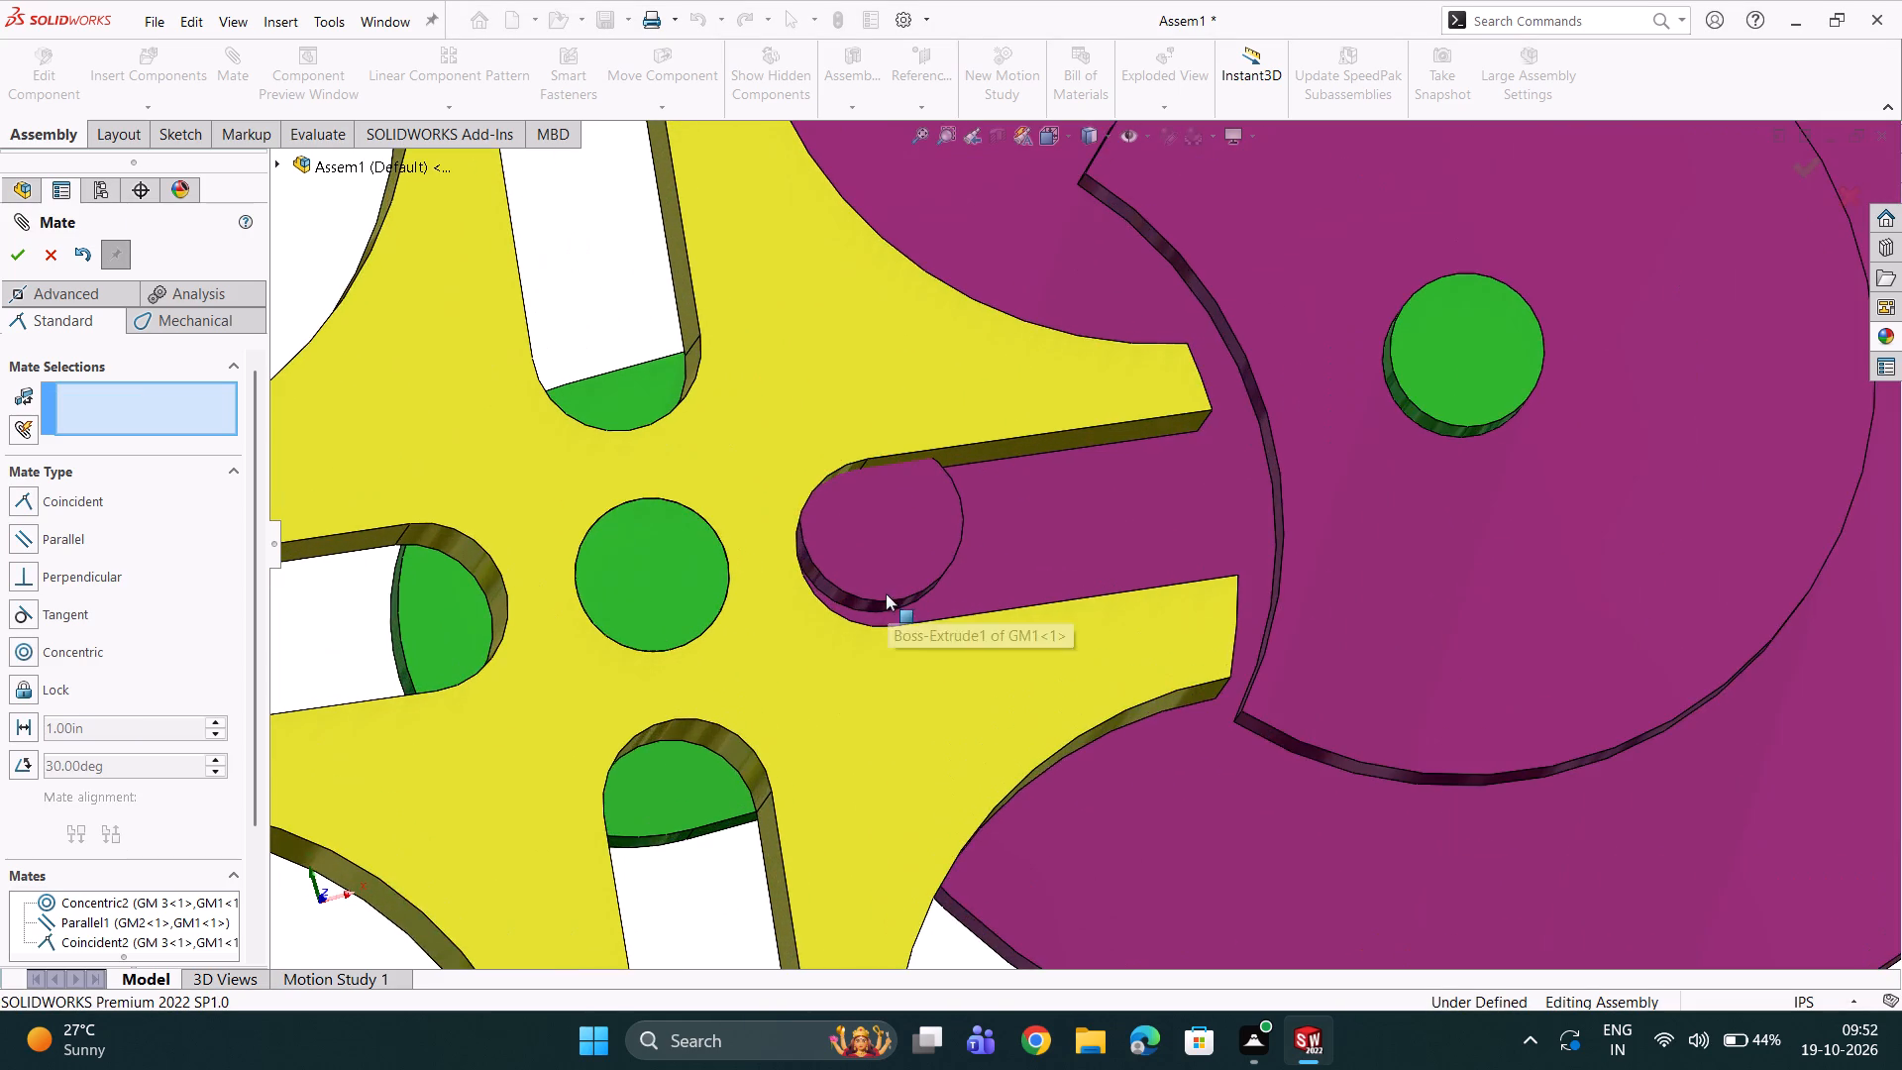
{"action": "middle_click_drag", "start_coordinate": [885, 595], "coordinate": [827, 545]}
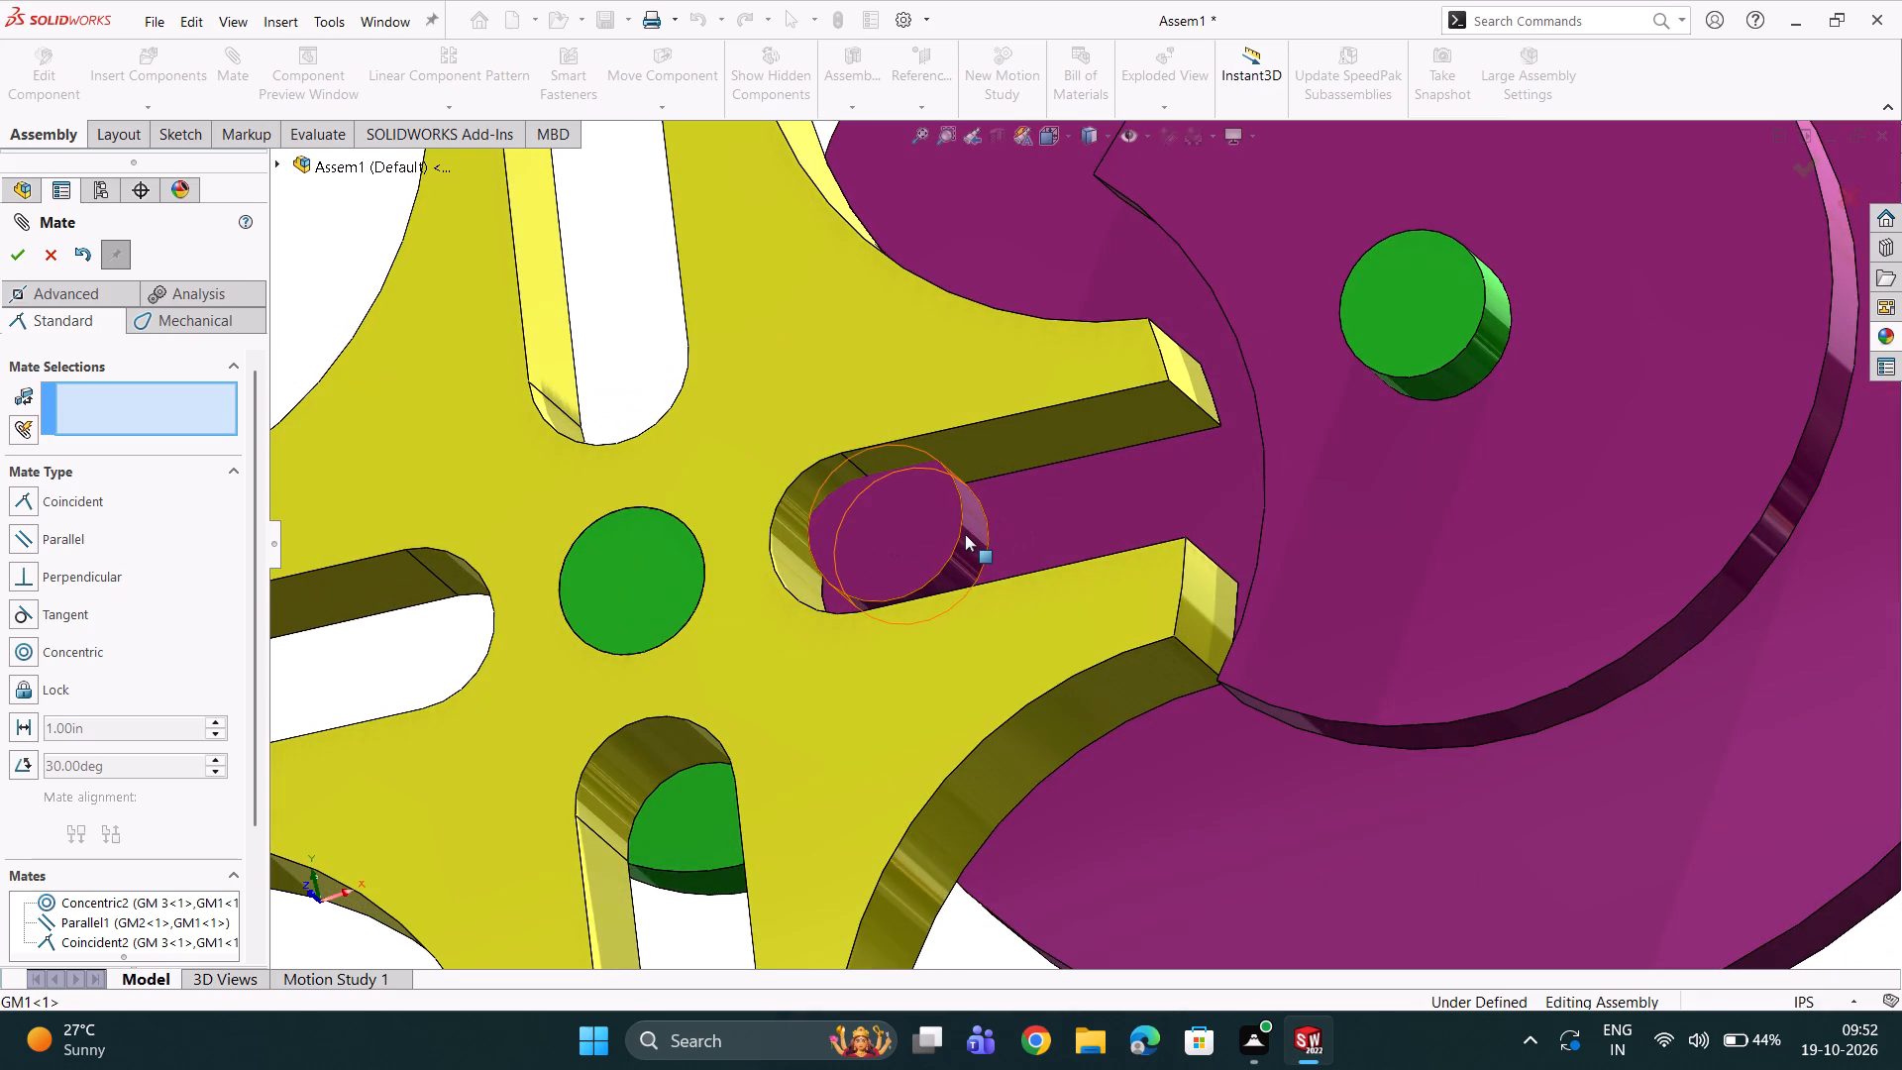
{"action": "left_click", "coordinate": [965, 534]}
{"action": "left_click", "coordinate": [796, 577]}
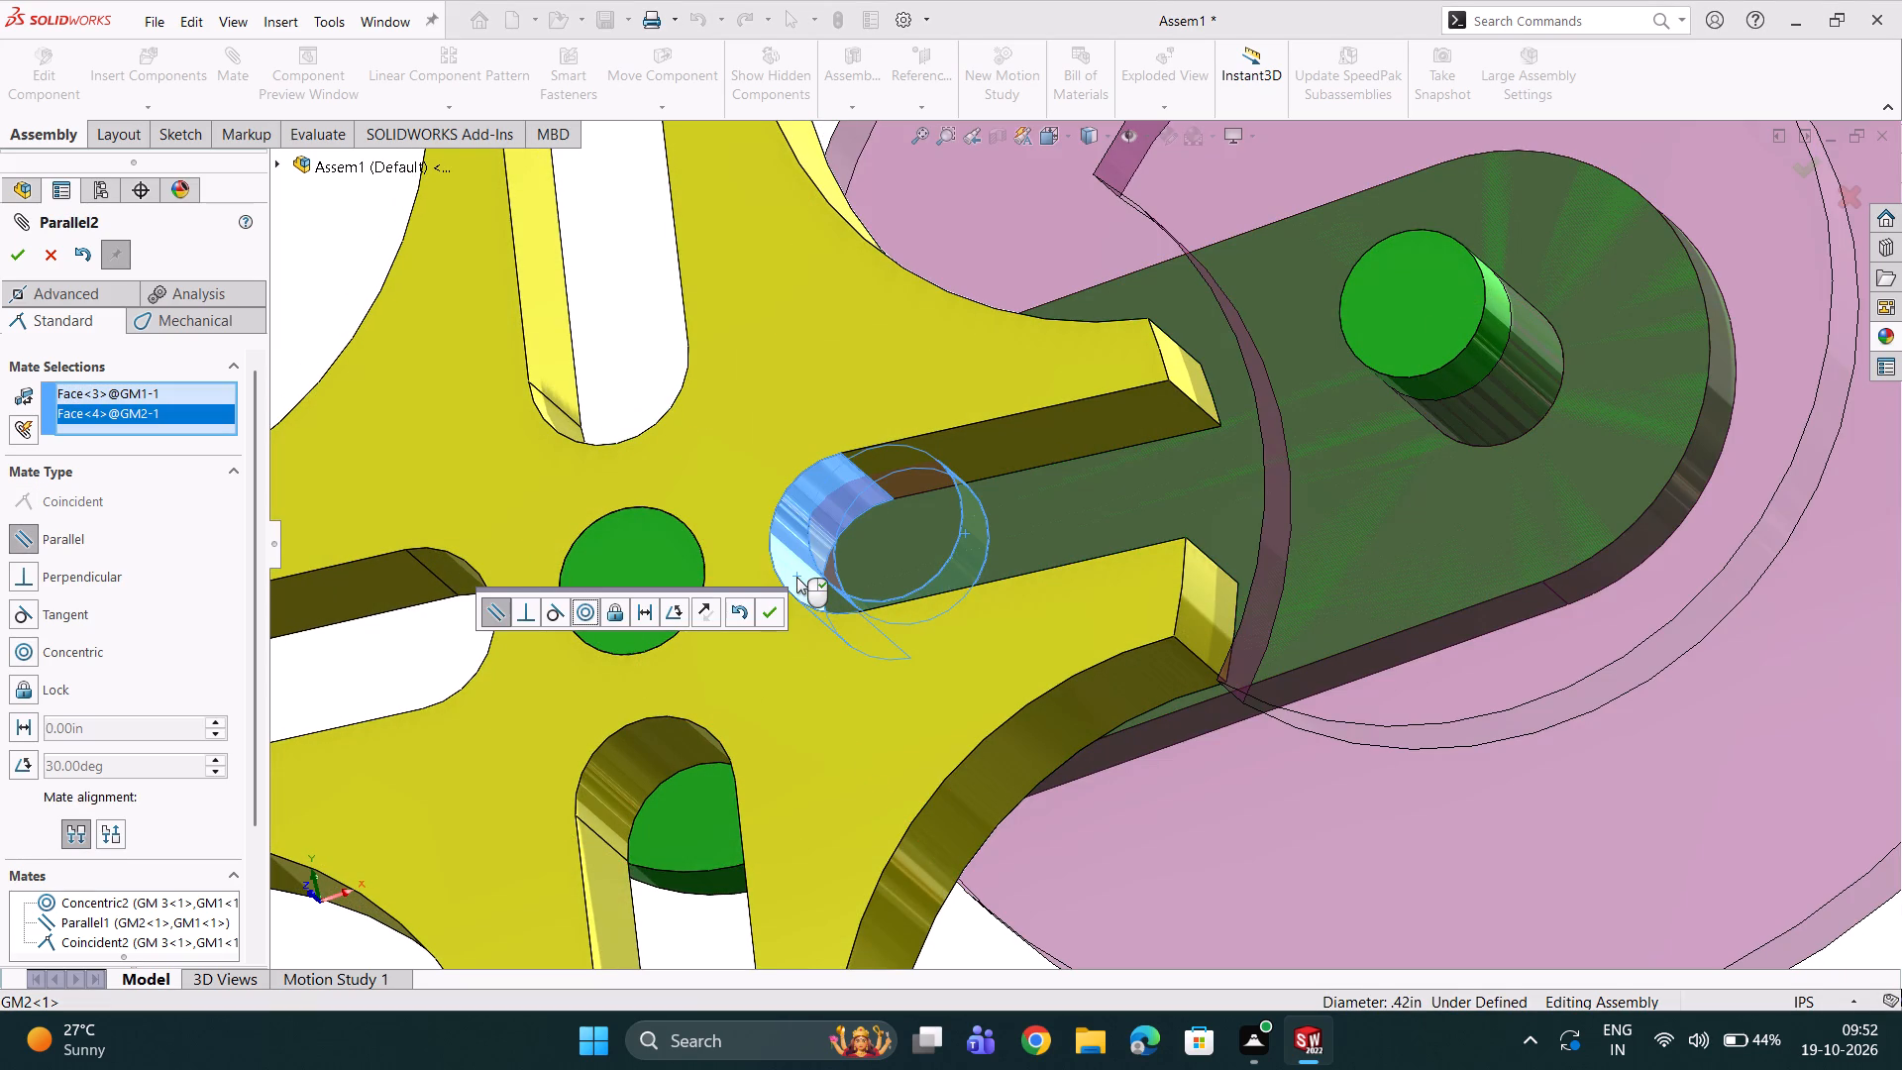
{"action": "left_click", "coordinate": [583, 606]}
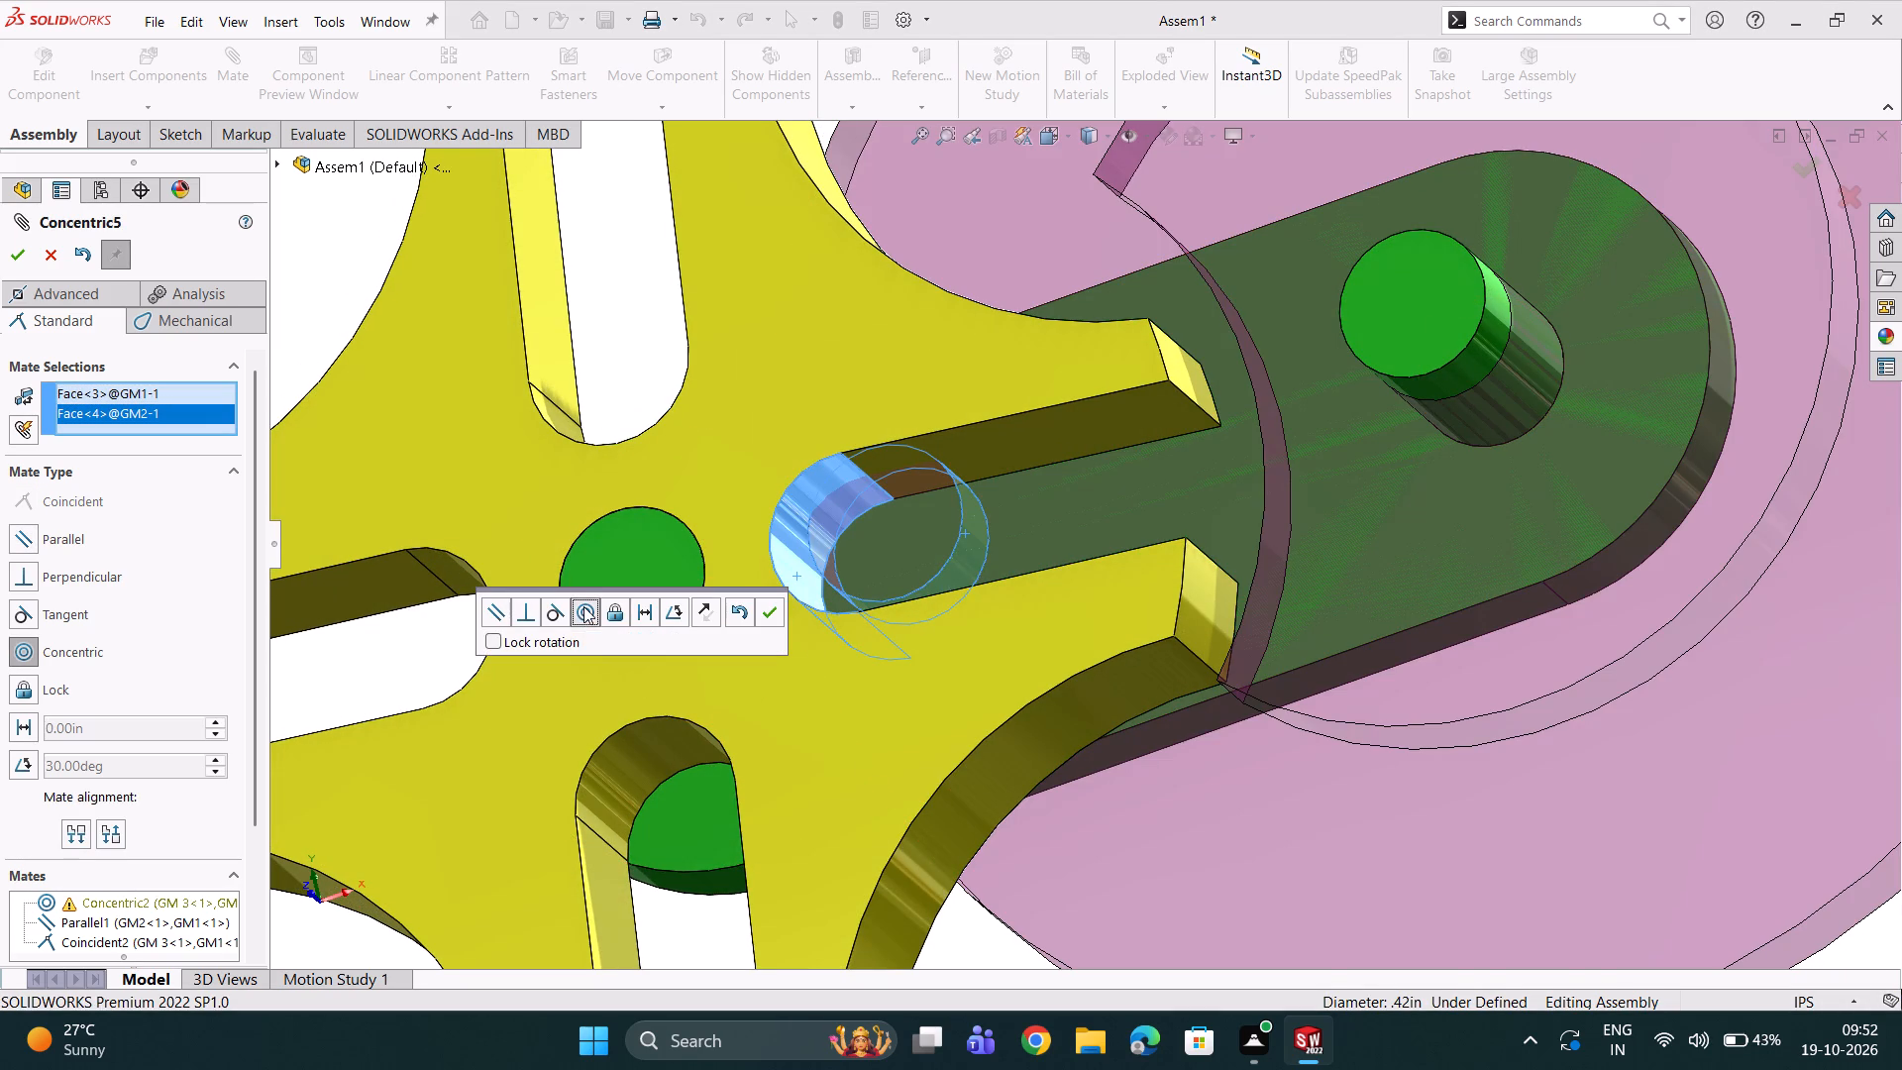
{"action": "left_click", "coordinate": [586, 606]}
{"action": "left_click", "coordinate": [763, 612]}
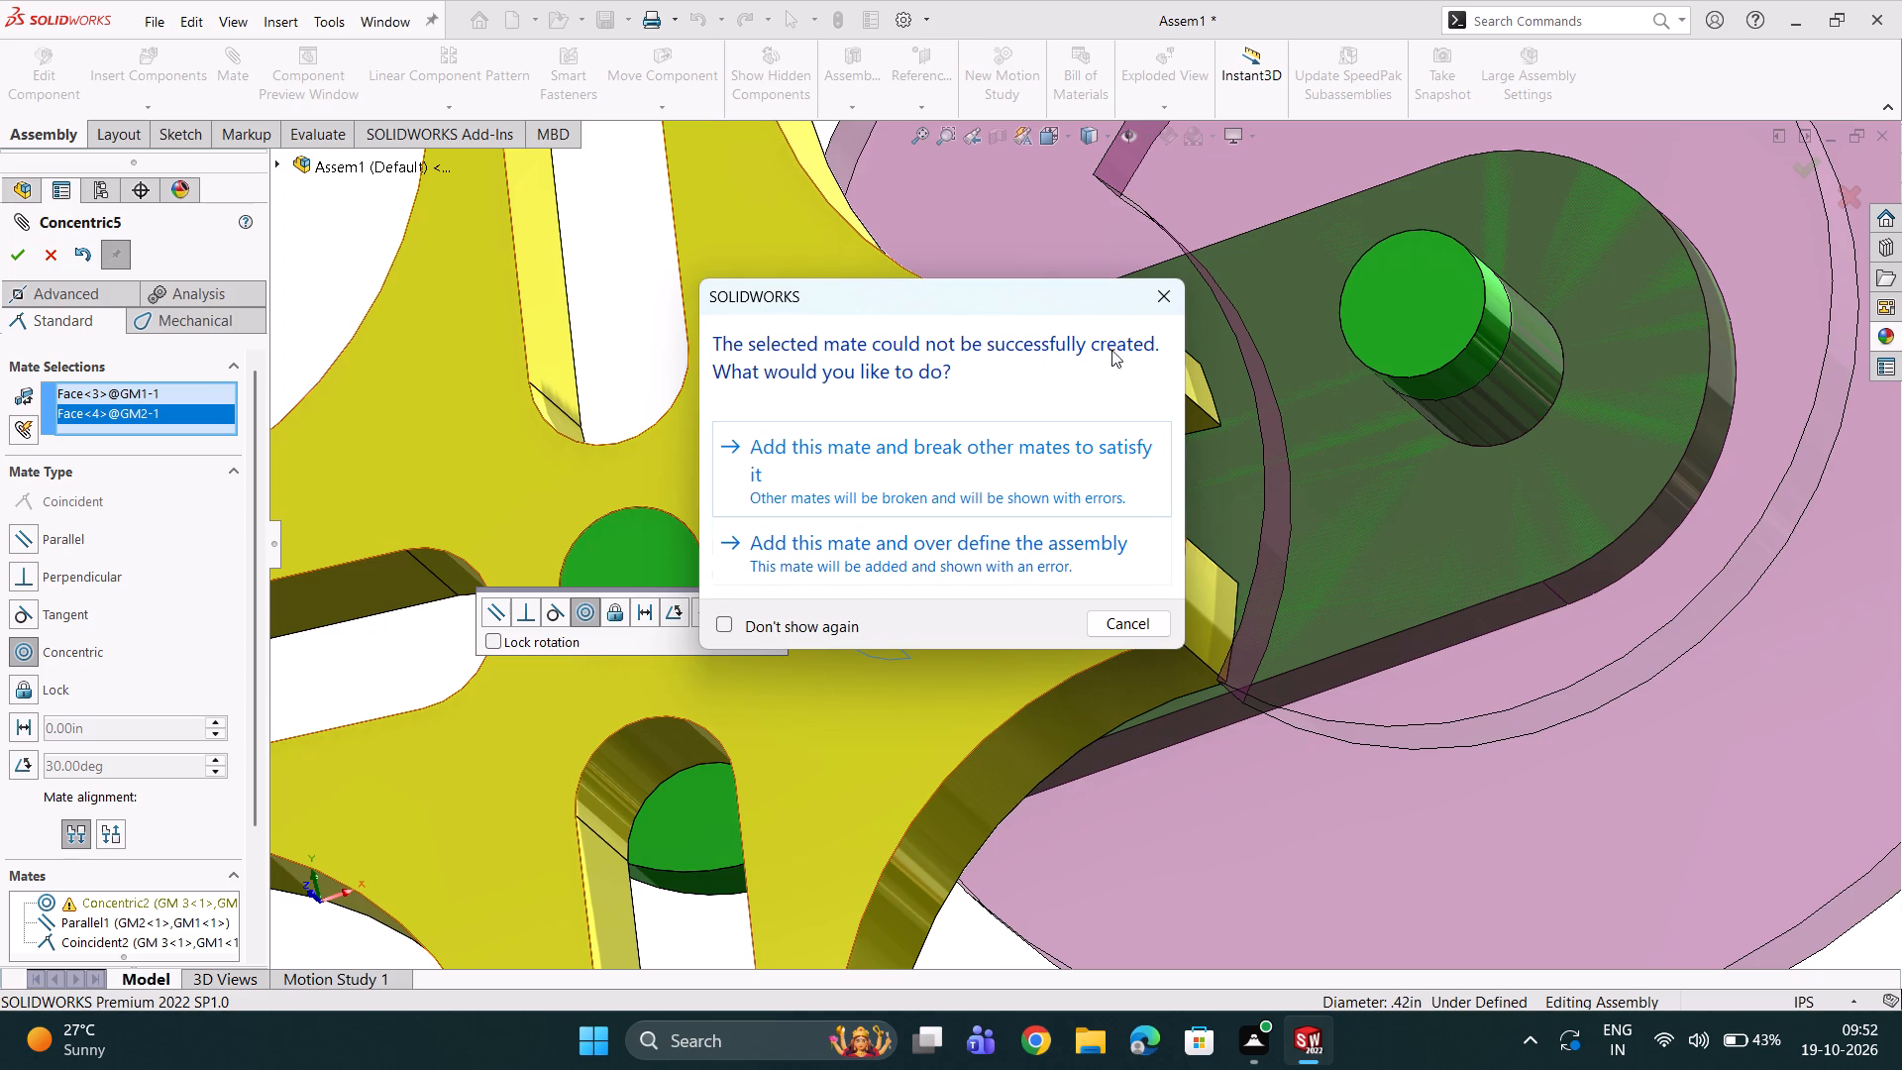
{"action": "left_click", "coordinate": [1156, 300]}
Delete the parallel mate between GM2 and GM1.
{"action": "scroll", "coordinate": [77, 939], "scroll_direction": "down", "scroll_amount": 1}
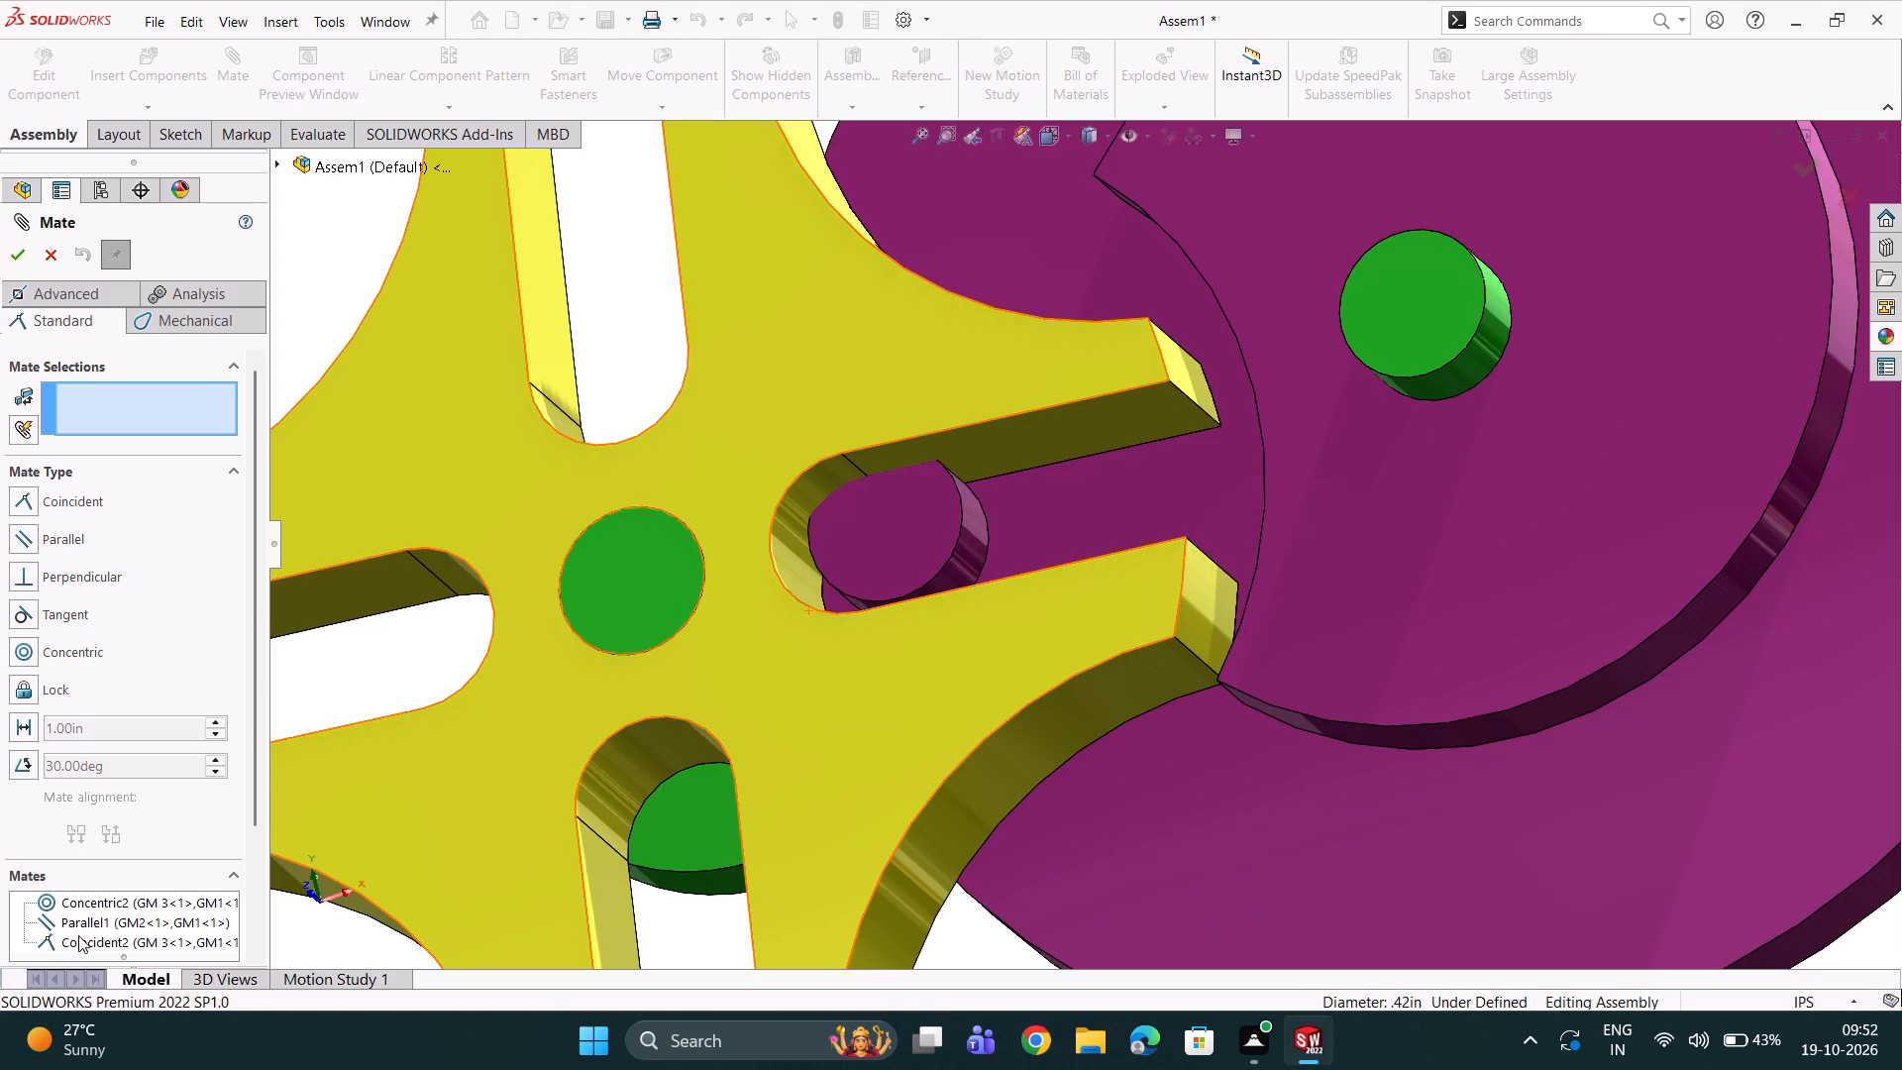
{"action": "double_click", "coordinate": [83, 919]}
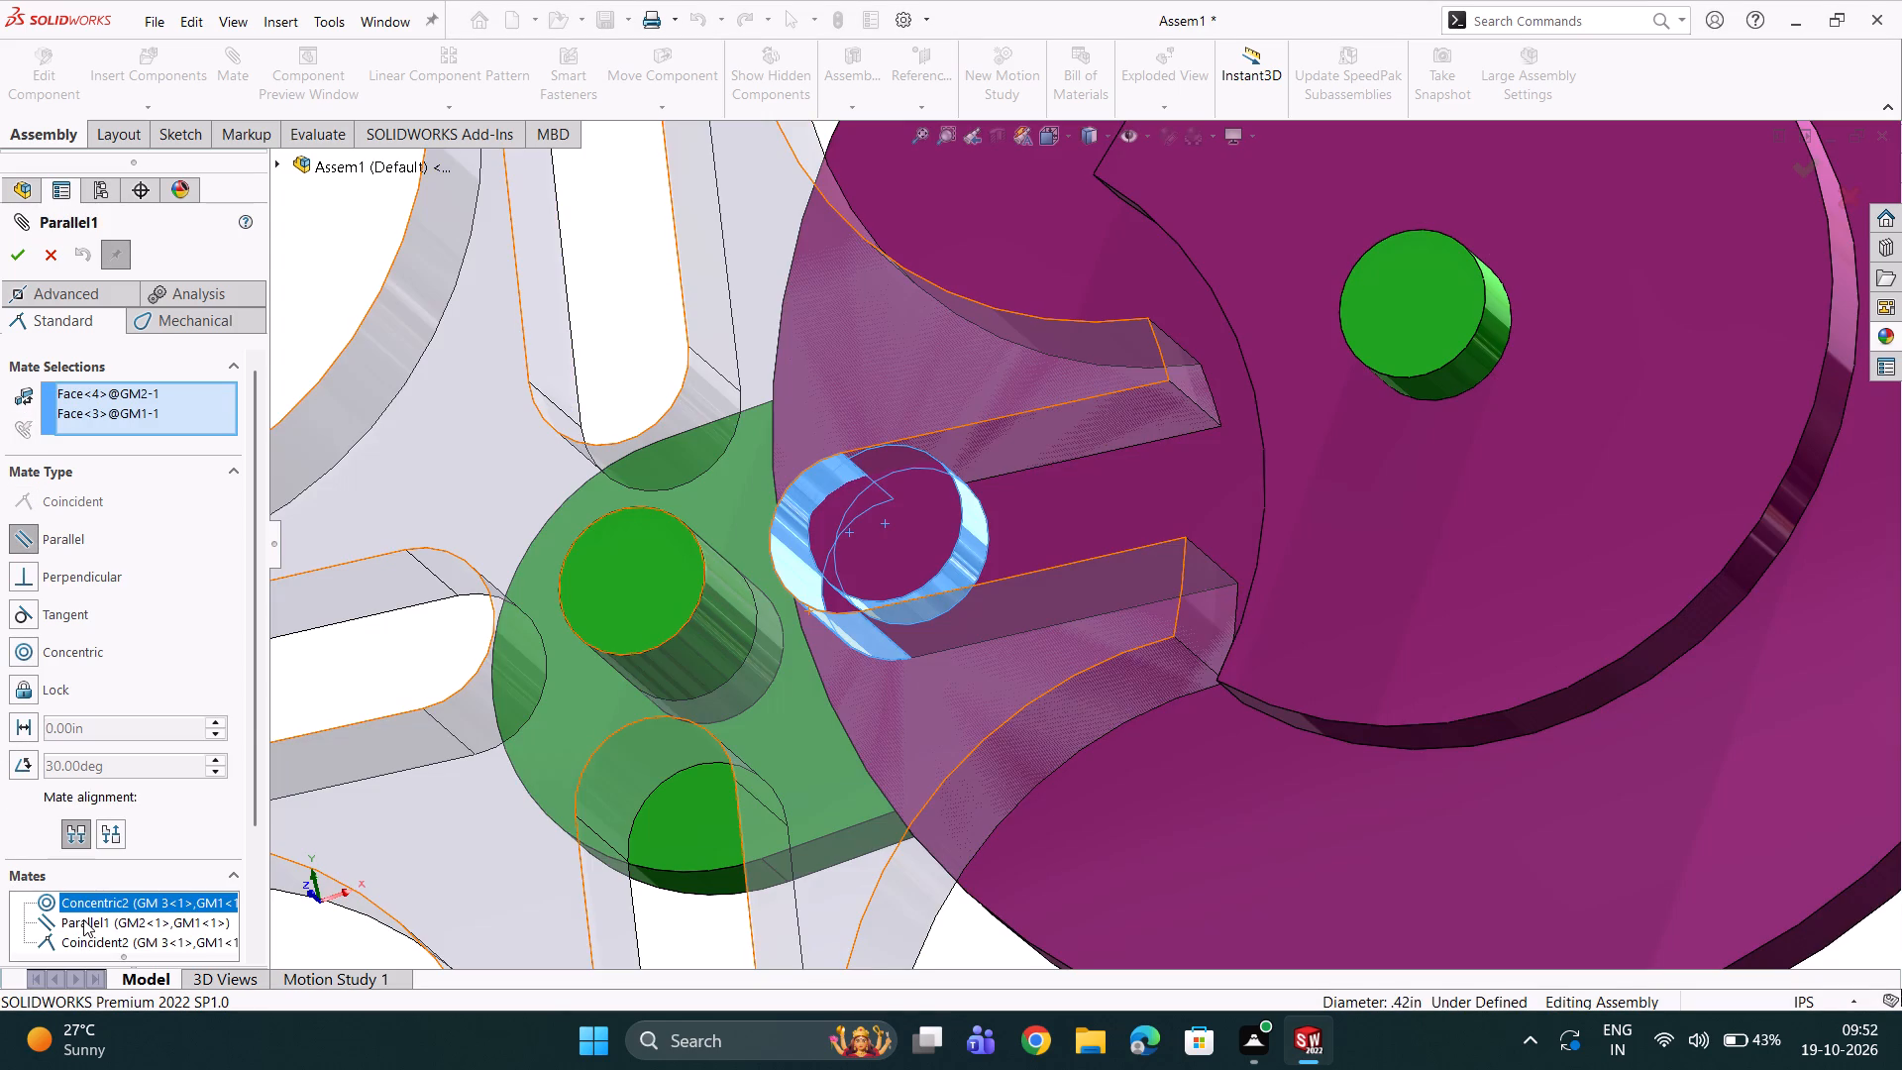
{"action": "left_click", "coordinate": [83, 919]}
{"action": "left_click", "coordinate": [83, 919]}
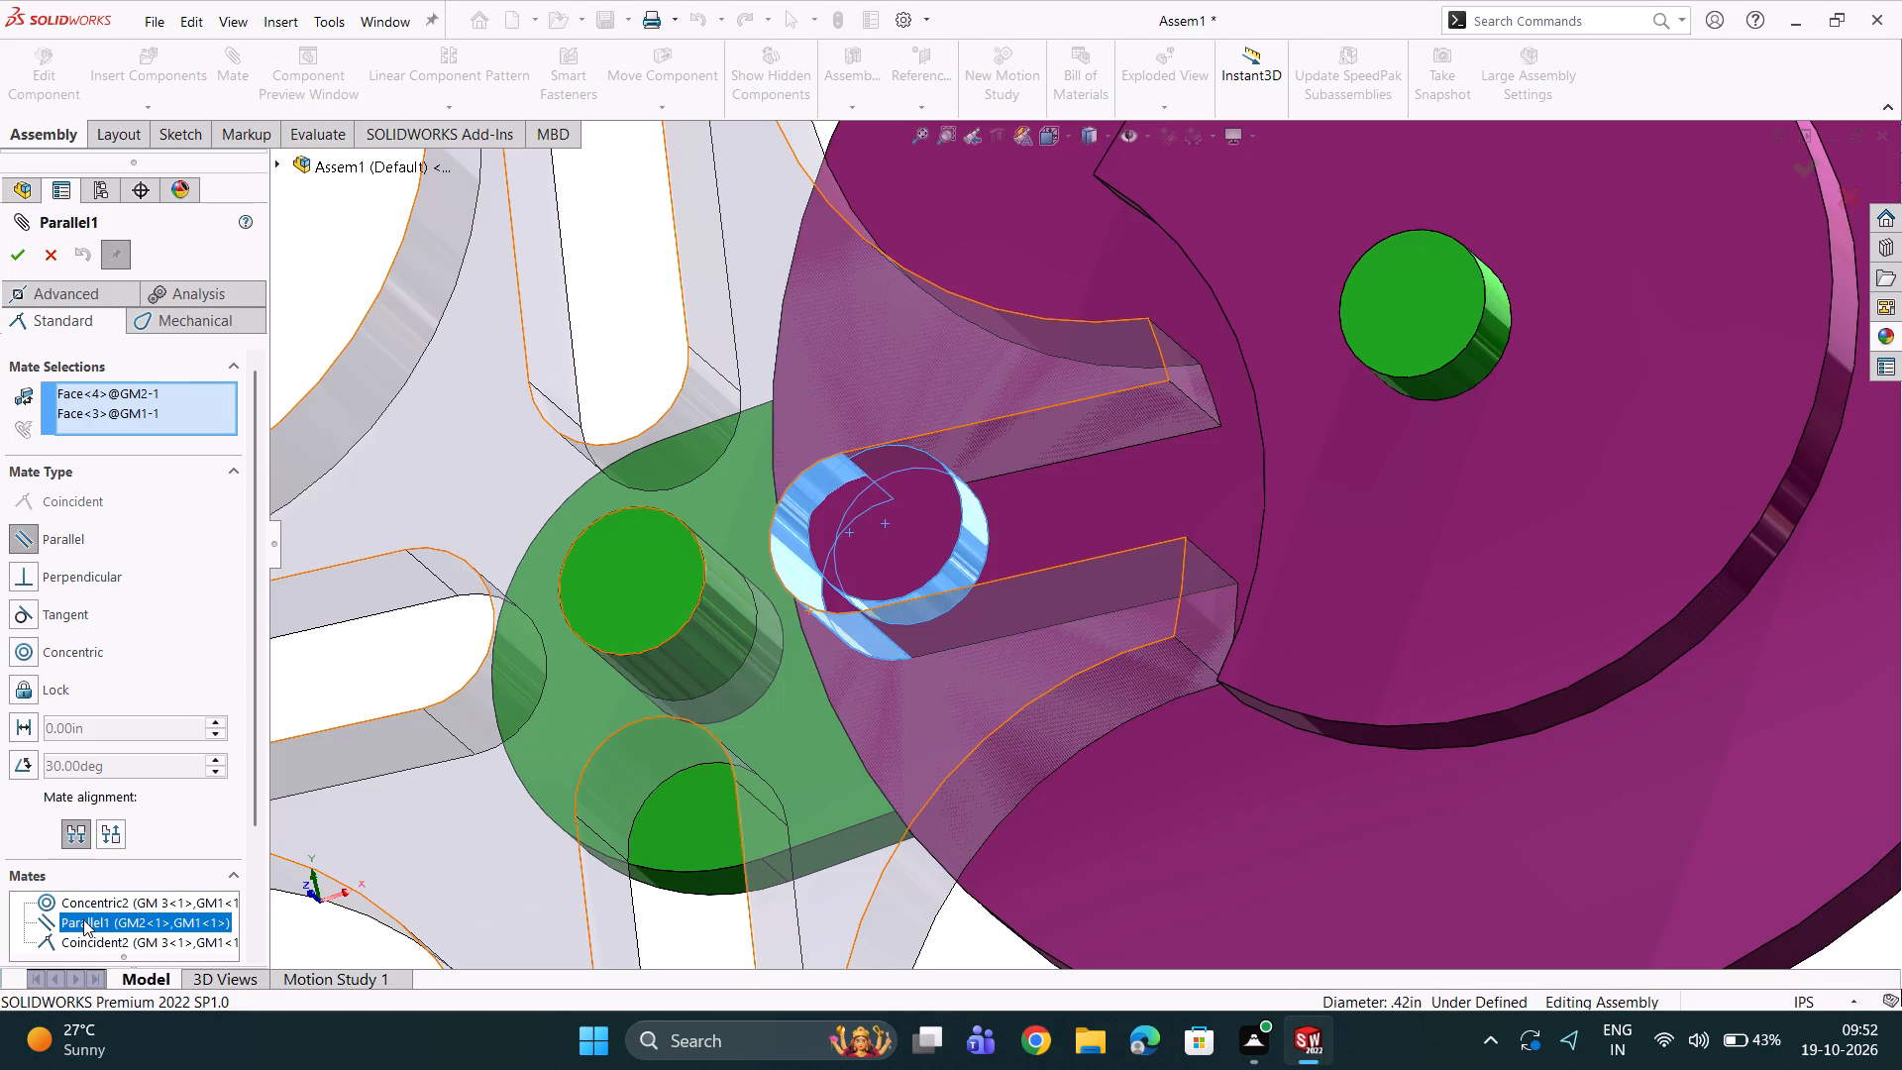
{"action": "right_click", "coordinate": [83, 919]}
{"action": "double_click", "coordinate": [107, 935]}
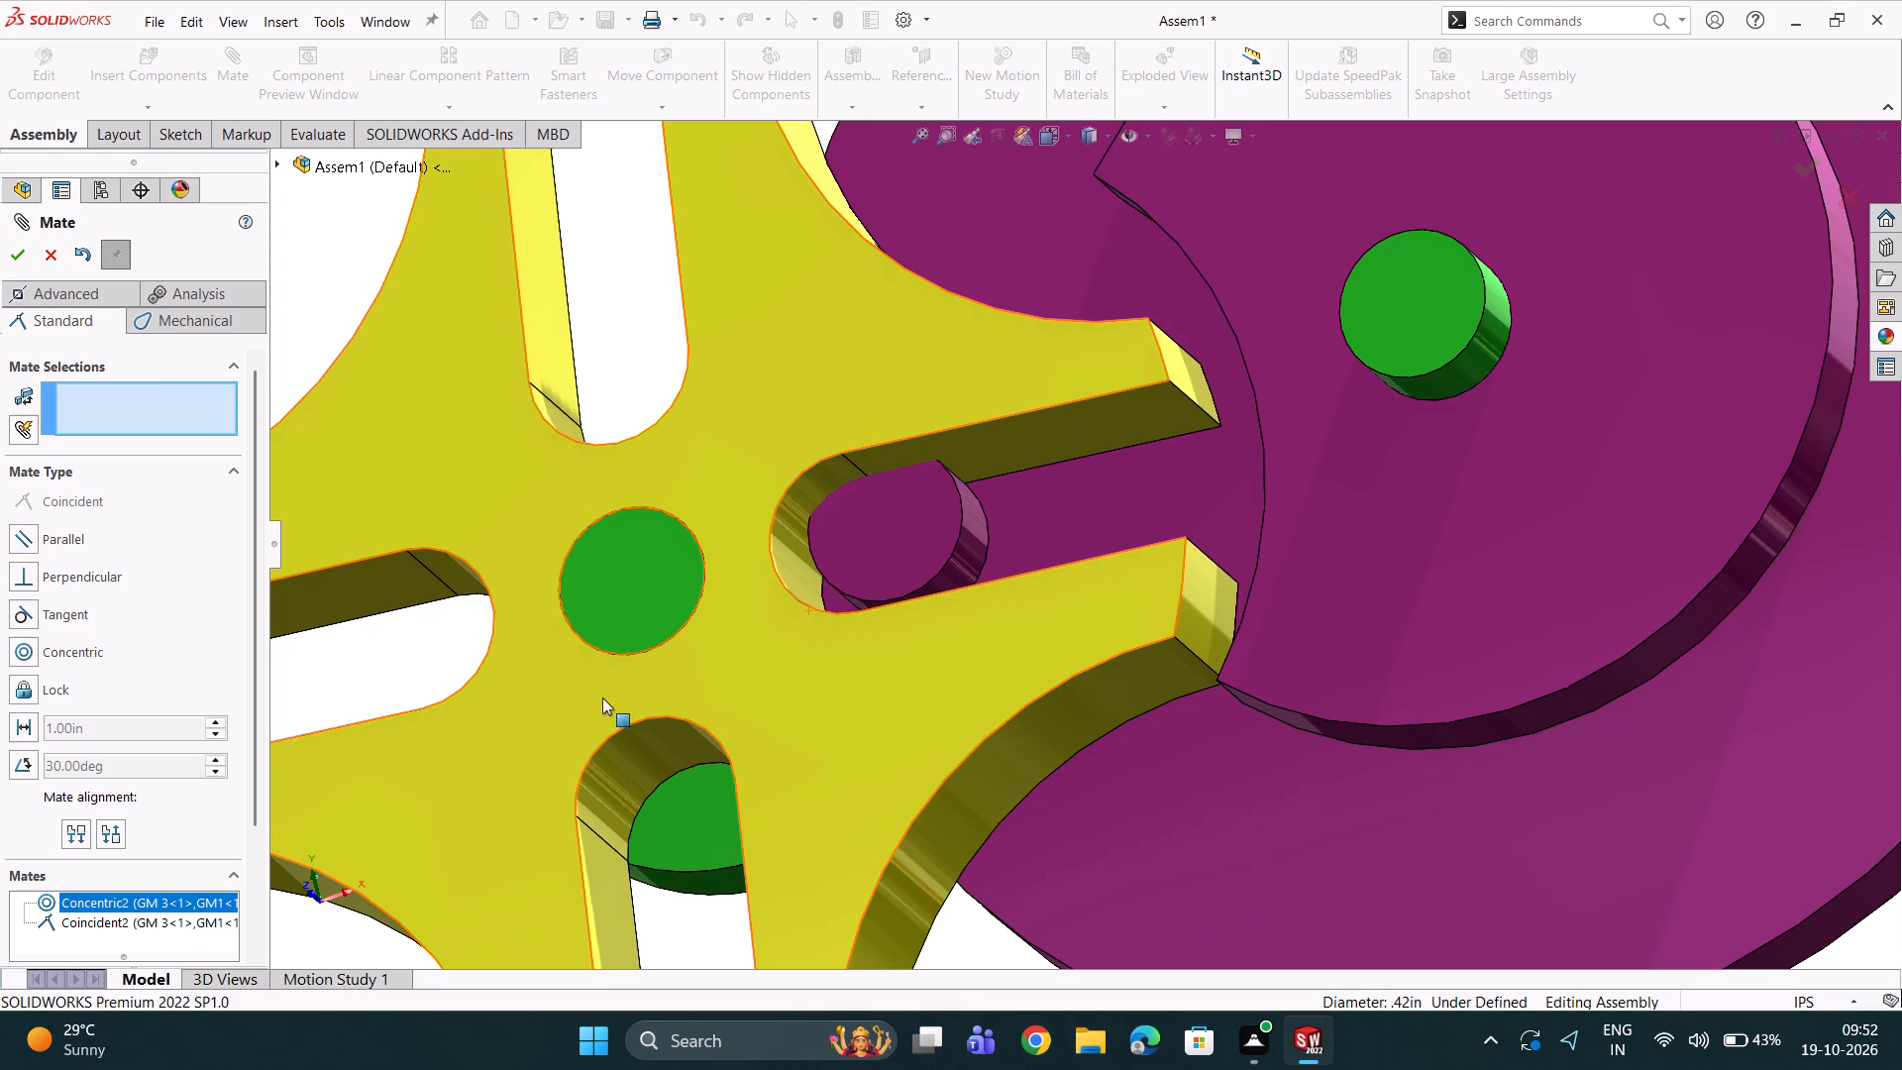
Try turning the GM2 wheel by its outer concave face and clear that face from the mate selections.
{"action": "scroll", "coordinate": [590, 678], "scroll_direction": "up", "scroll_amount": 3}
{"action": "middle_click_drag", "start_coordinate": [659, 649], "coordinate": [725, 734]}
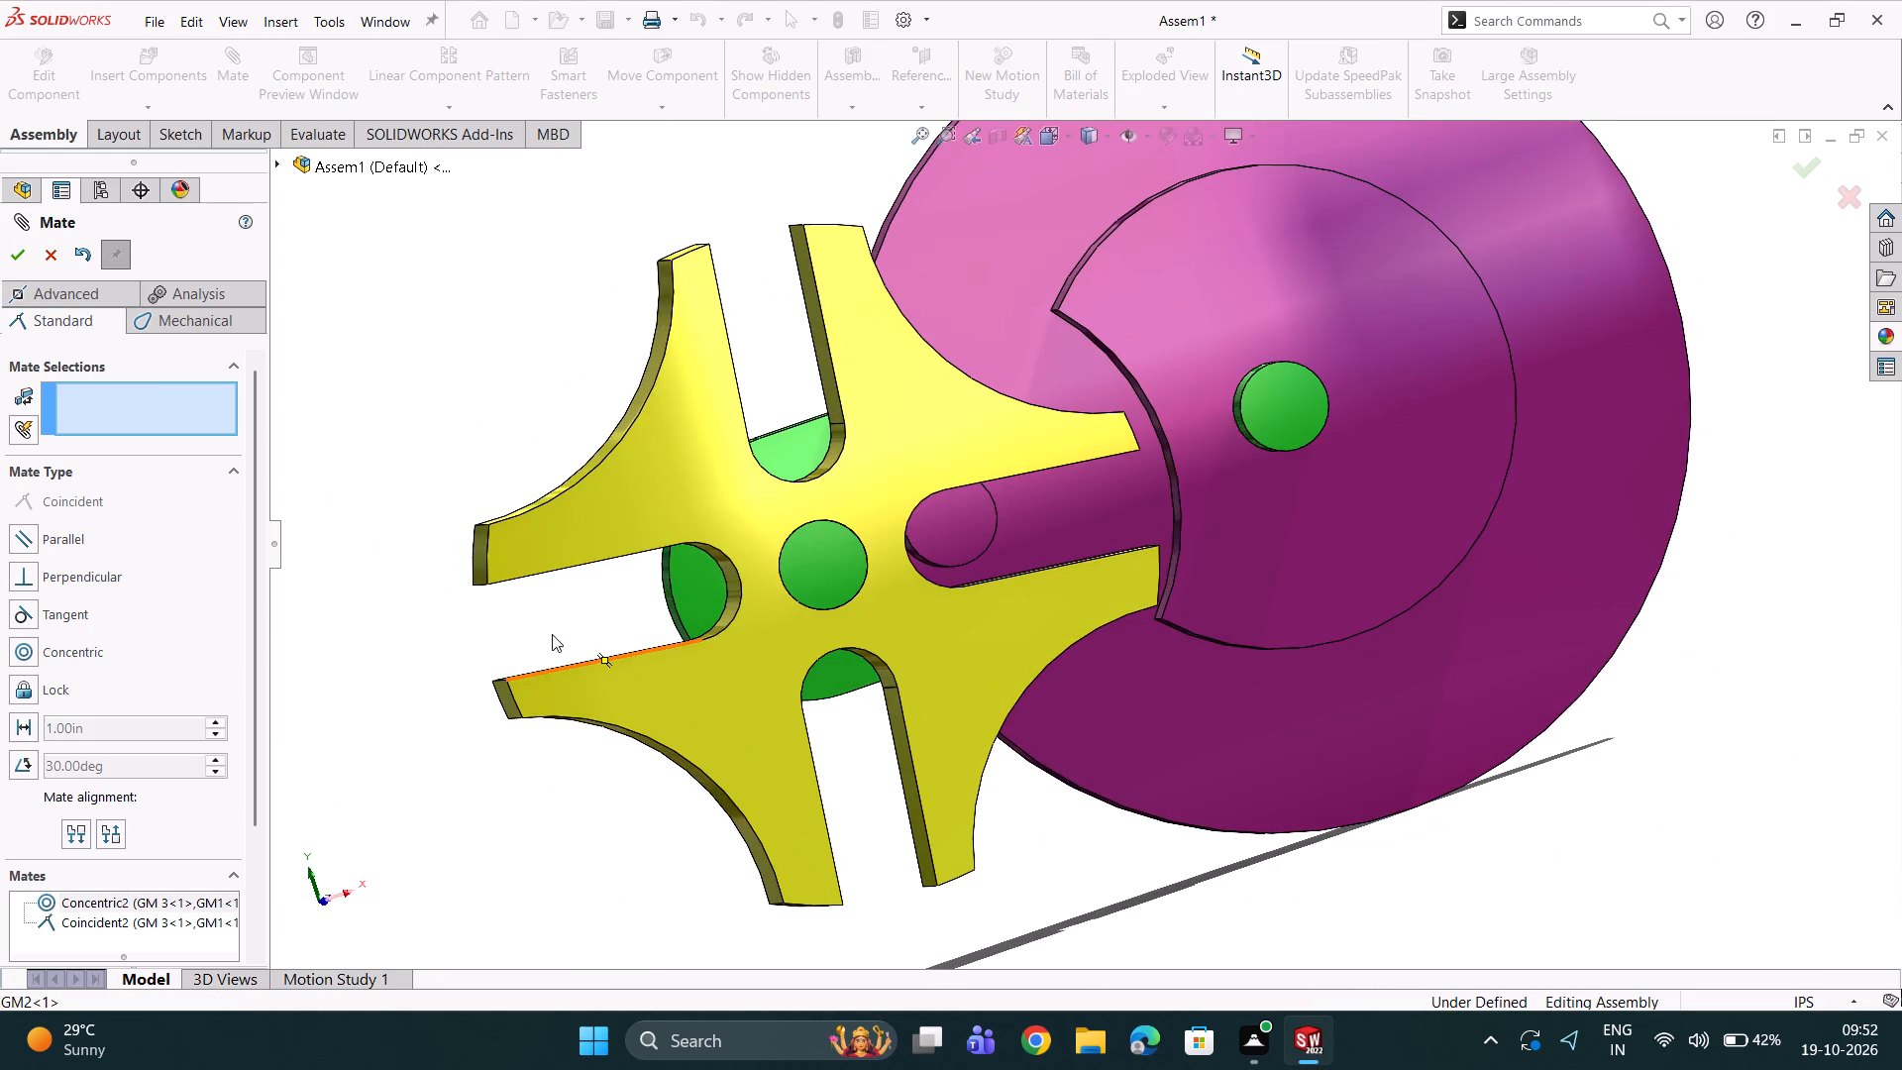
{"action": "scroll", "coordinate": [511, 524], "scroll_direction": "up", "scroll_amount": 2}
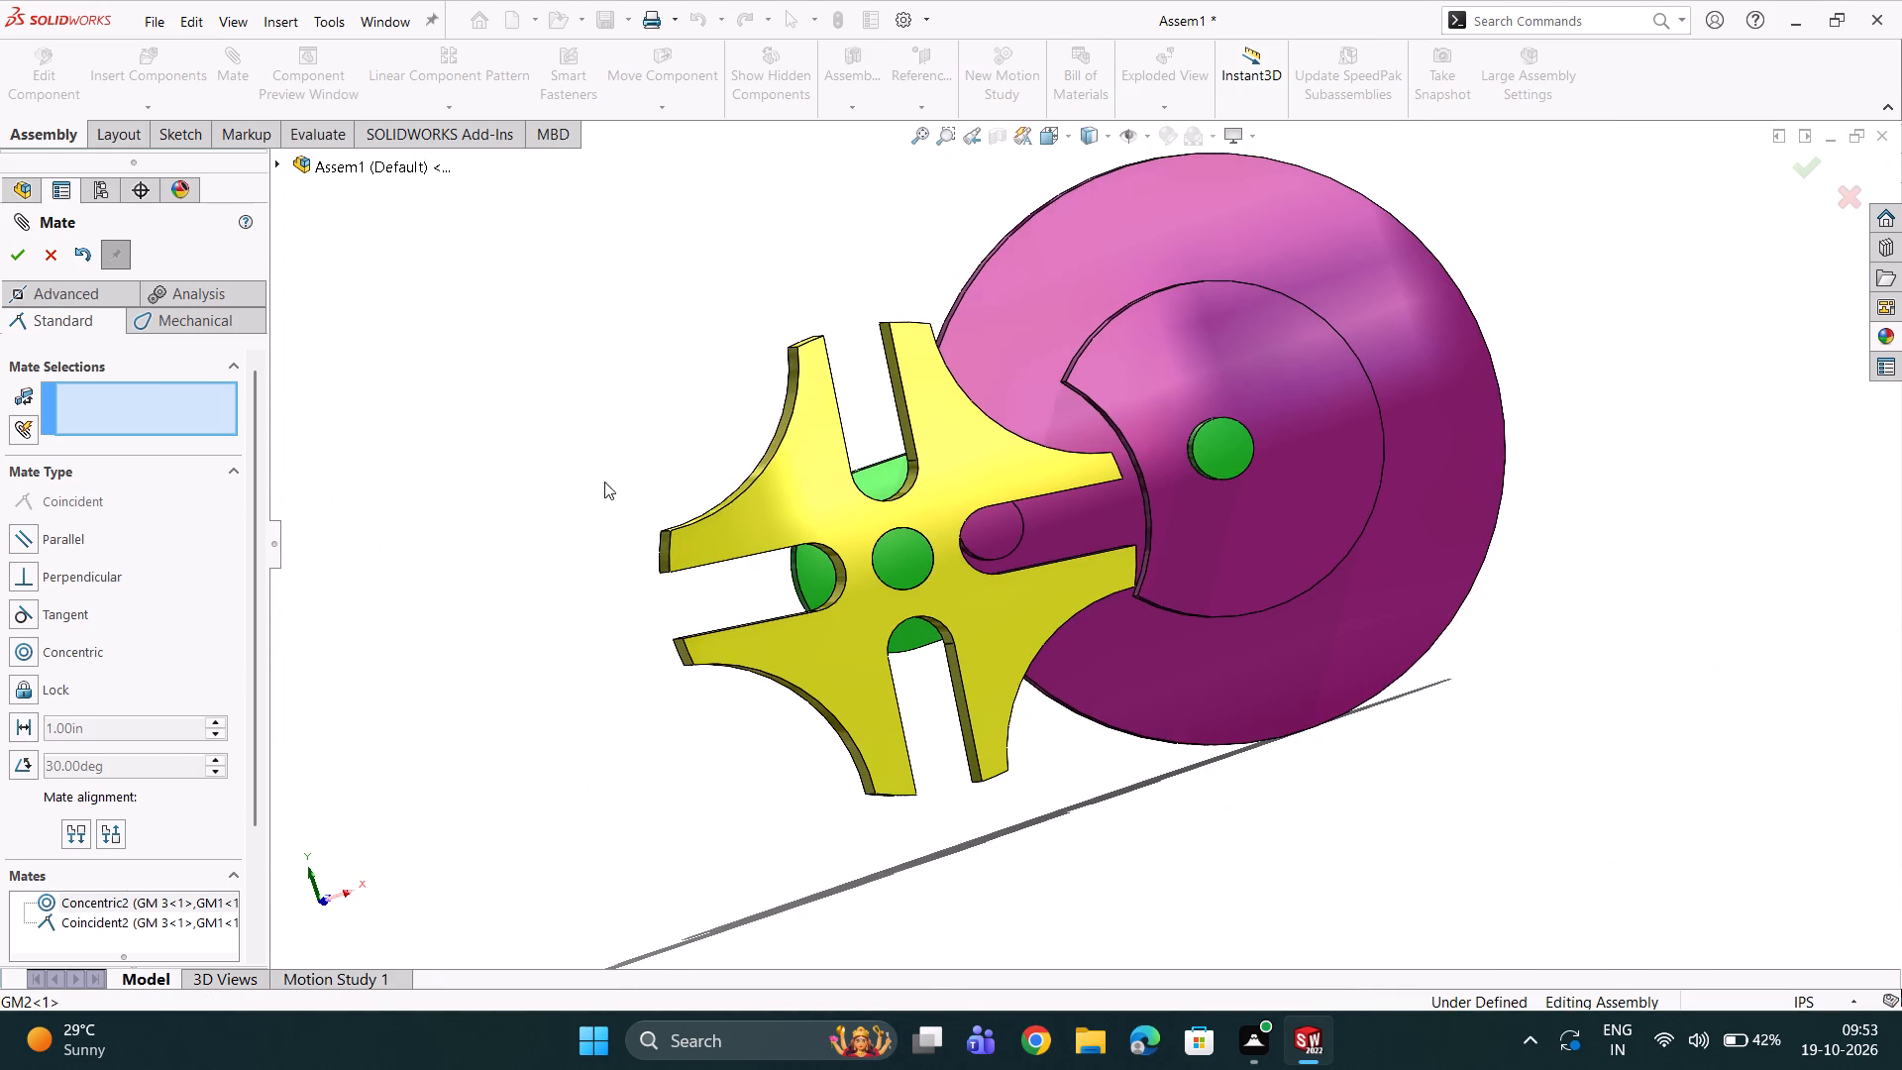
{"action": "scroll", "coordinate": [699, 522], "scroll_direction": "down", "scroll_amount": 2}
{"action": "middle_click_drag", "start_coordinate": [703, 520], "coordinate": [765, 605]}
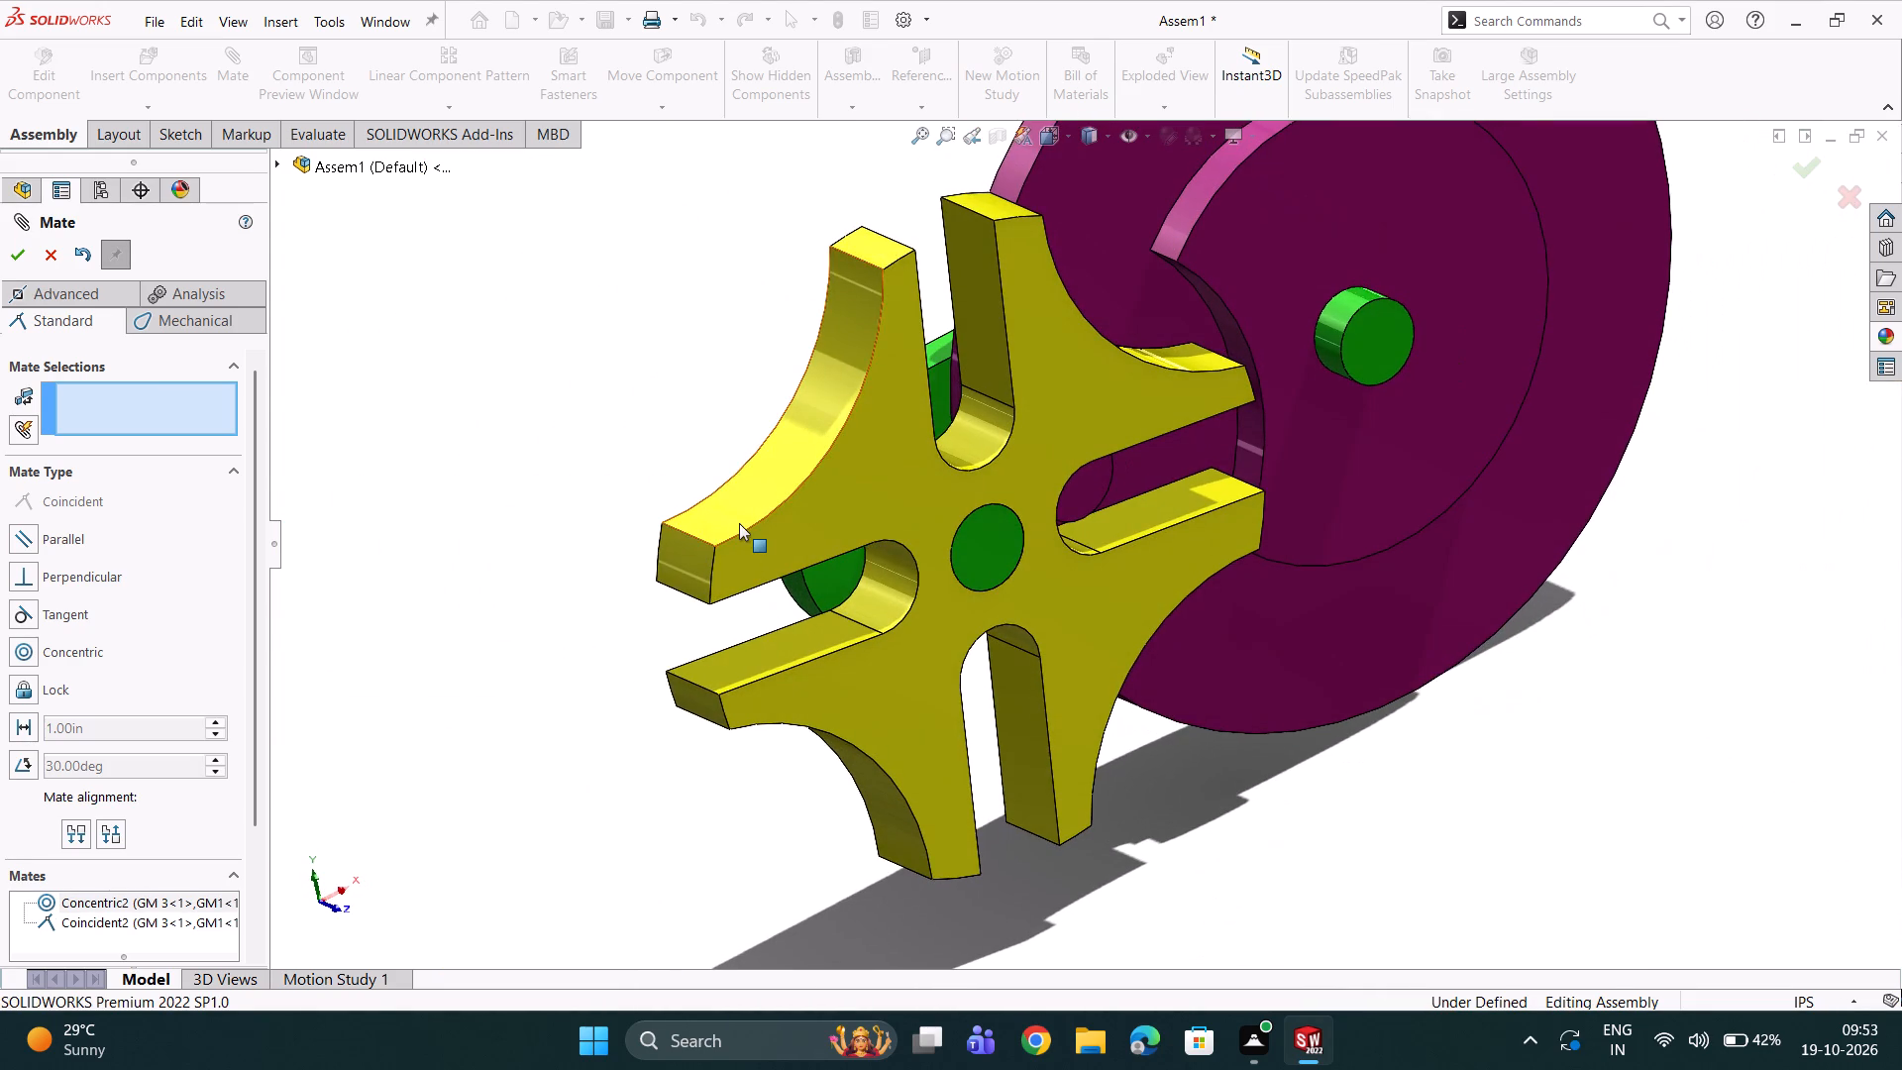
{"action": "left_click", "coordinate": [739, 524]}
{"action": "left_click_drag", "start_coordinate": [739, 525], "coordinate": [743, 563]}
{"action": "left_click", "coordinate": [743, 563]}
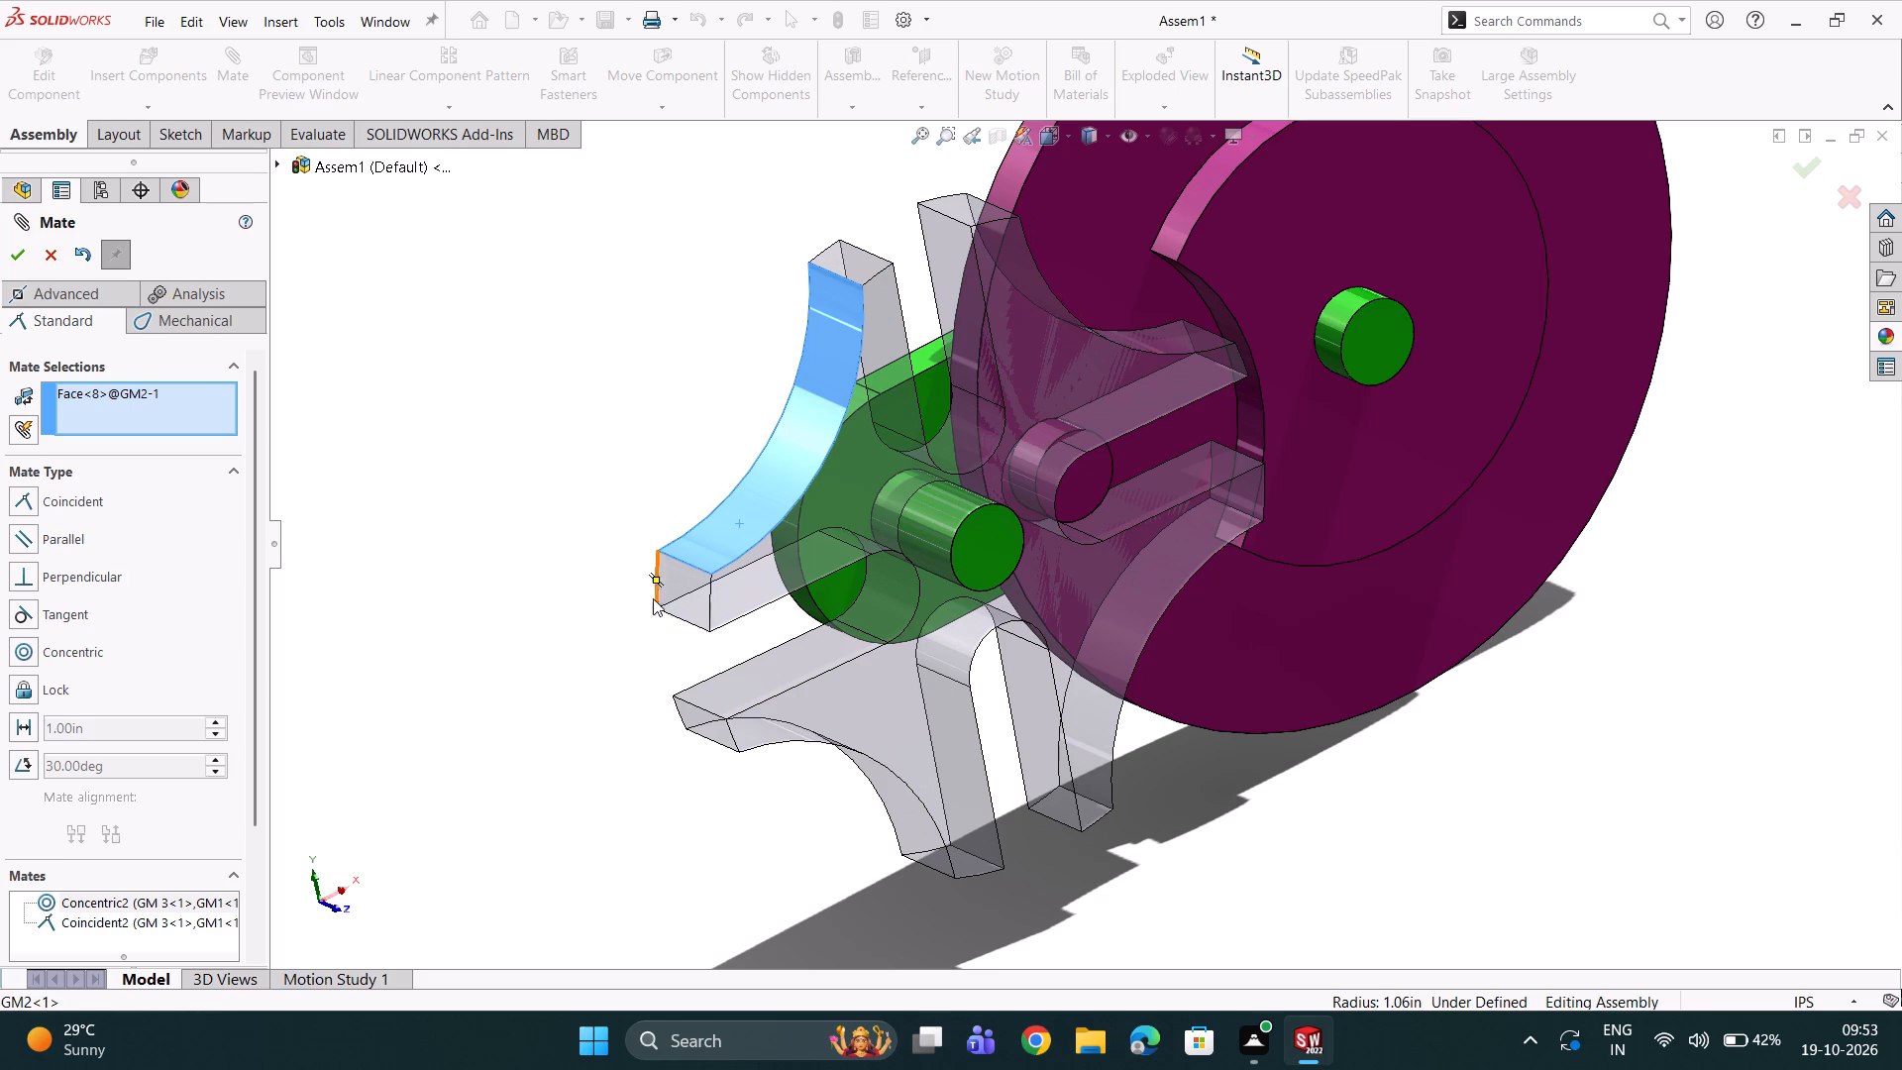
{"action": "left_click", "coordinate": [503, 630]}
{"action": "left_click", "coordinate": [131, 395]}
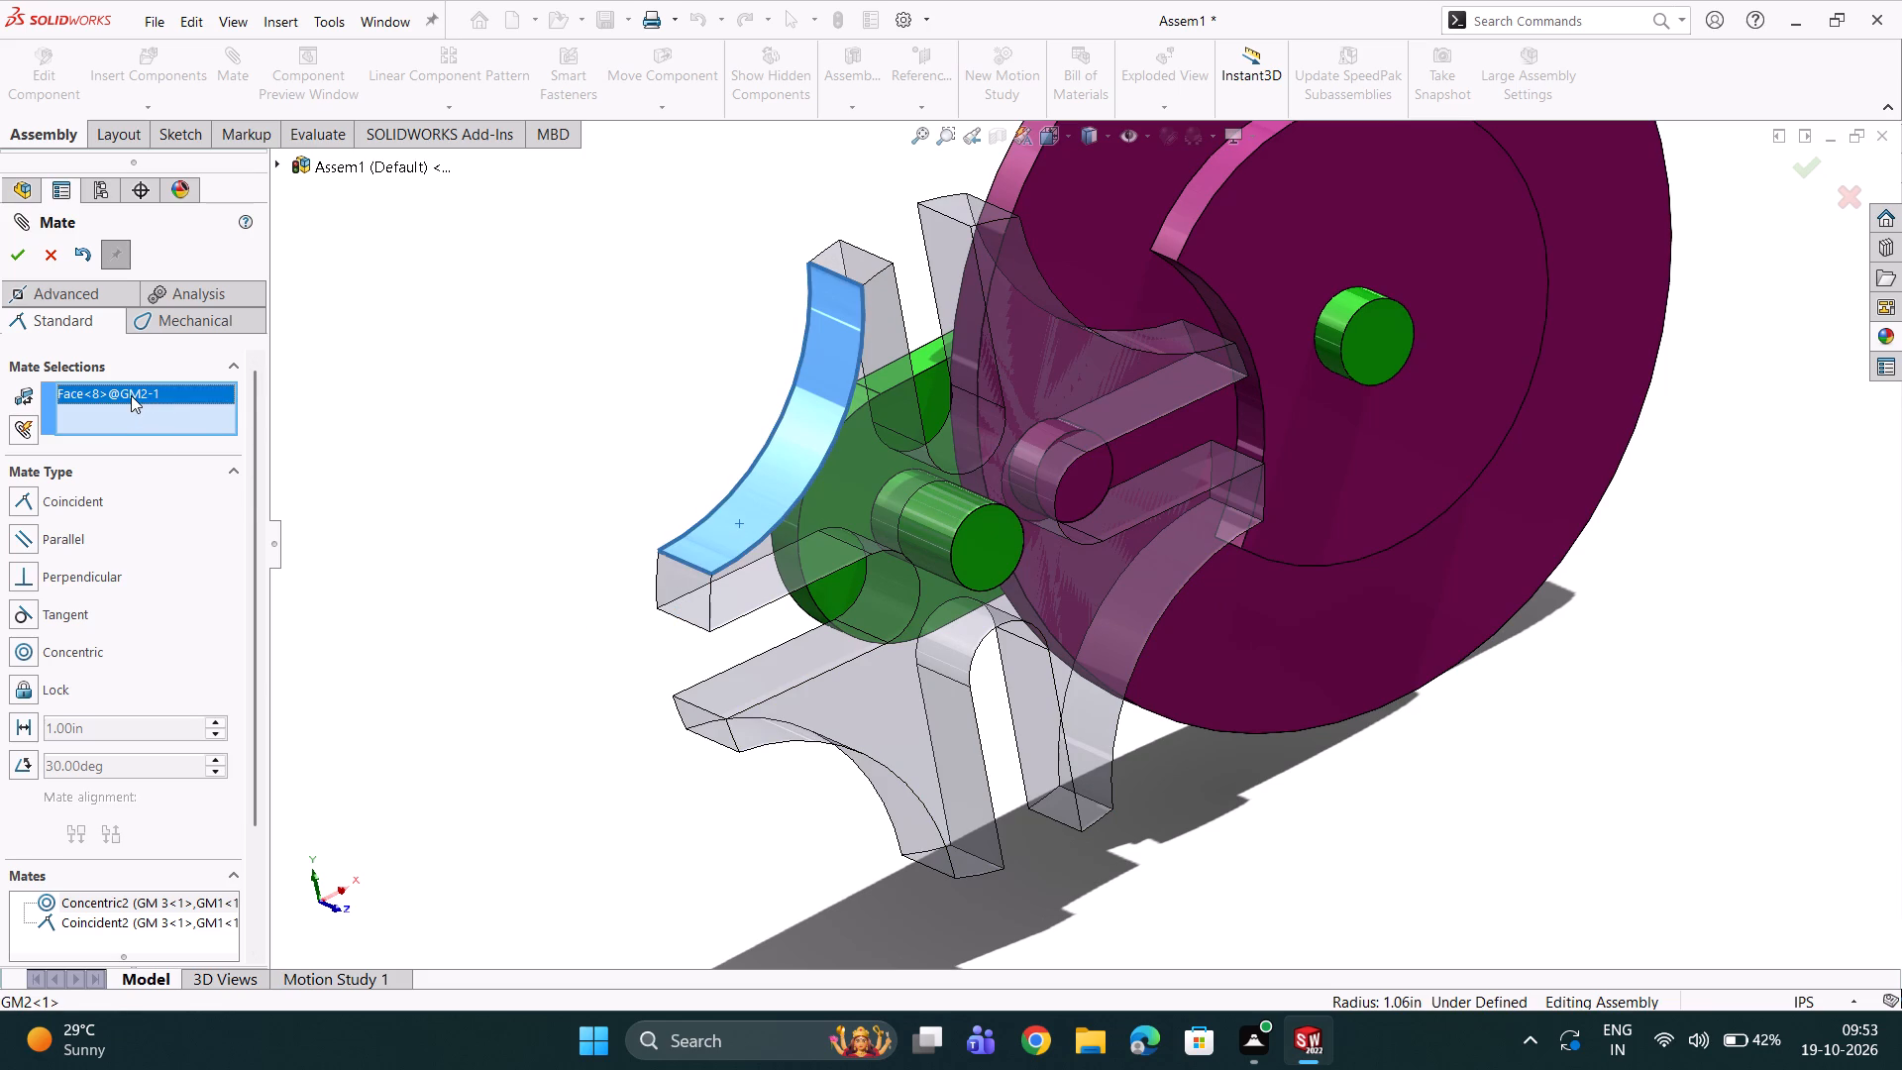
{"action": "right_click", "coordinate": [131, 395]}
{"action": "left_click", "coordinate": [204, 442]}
Turn the GM2 wheel slightly about its centre pin, keeping its slot around GM1's drive pin.
{"action": "scroll", "coordinate": [728, 599], "scroll_direction": "up", "scroll_amount": 1}
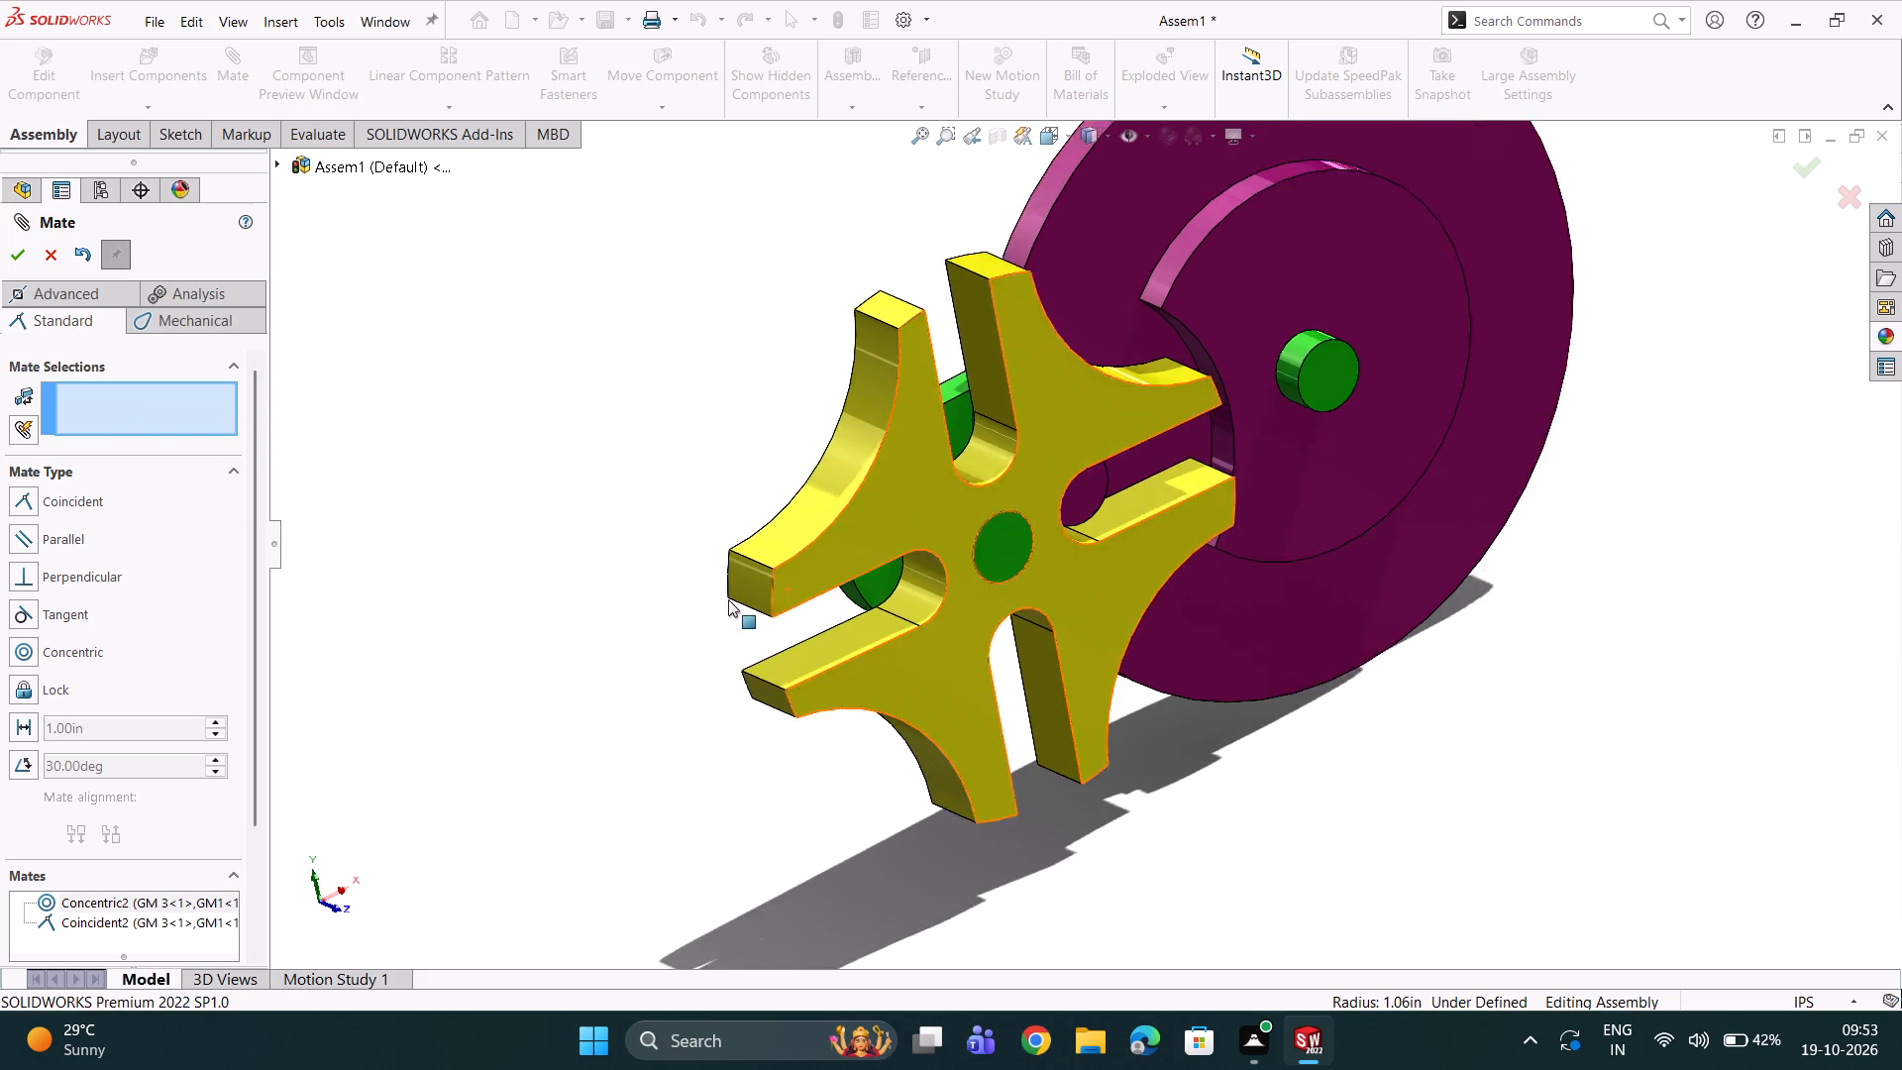
{"action": "scroll", "coordinate": [728, 599], "scroll_direction": "up", "scroll_amount": 1}
{"action": "middle_click_drag", "start_coordinate": [728, 598], "coordinate": [636, 549]}
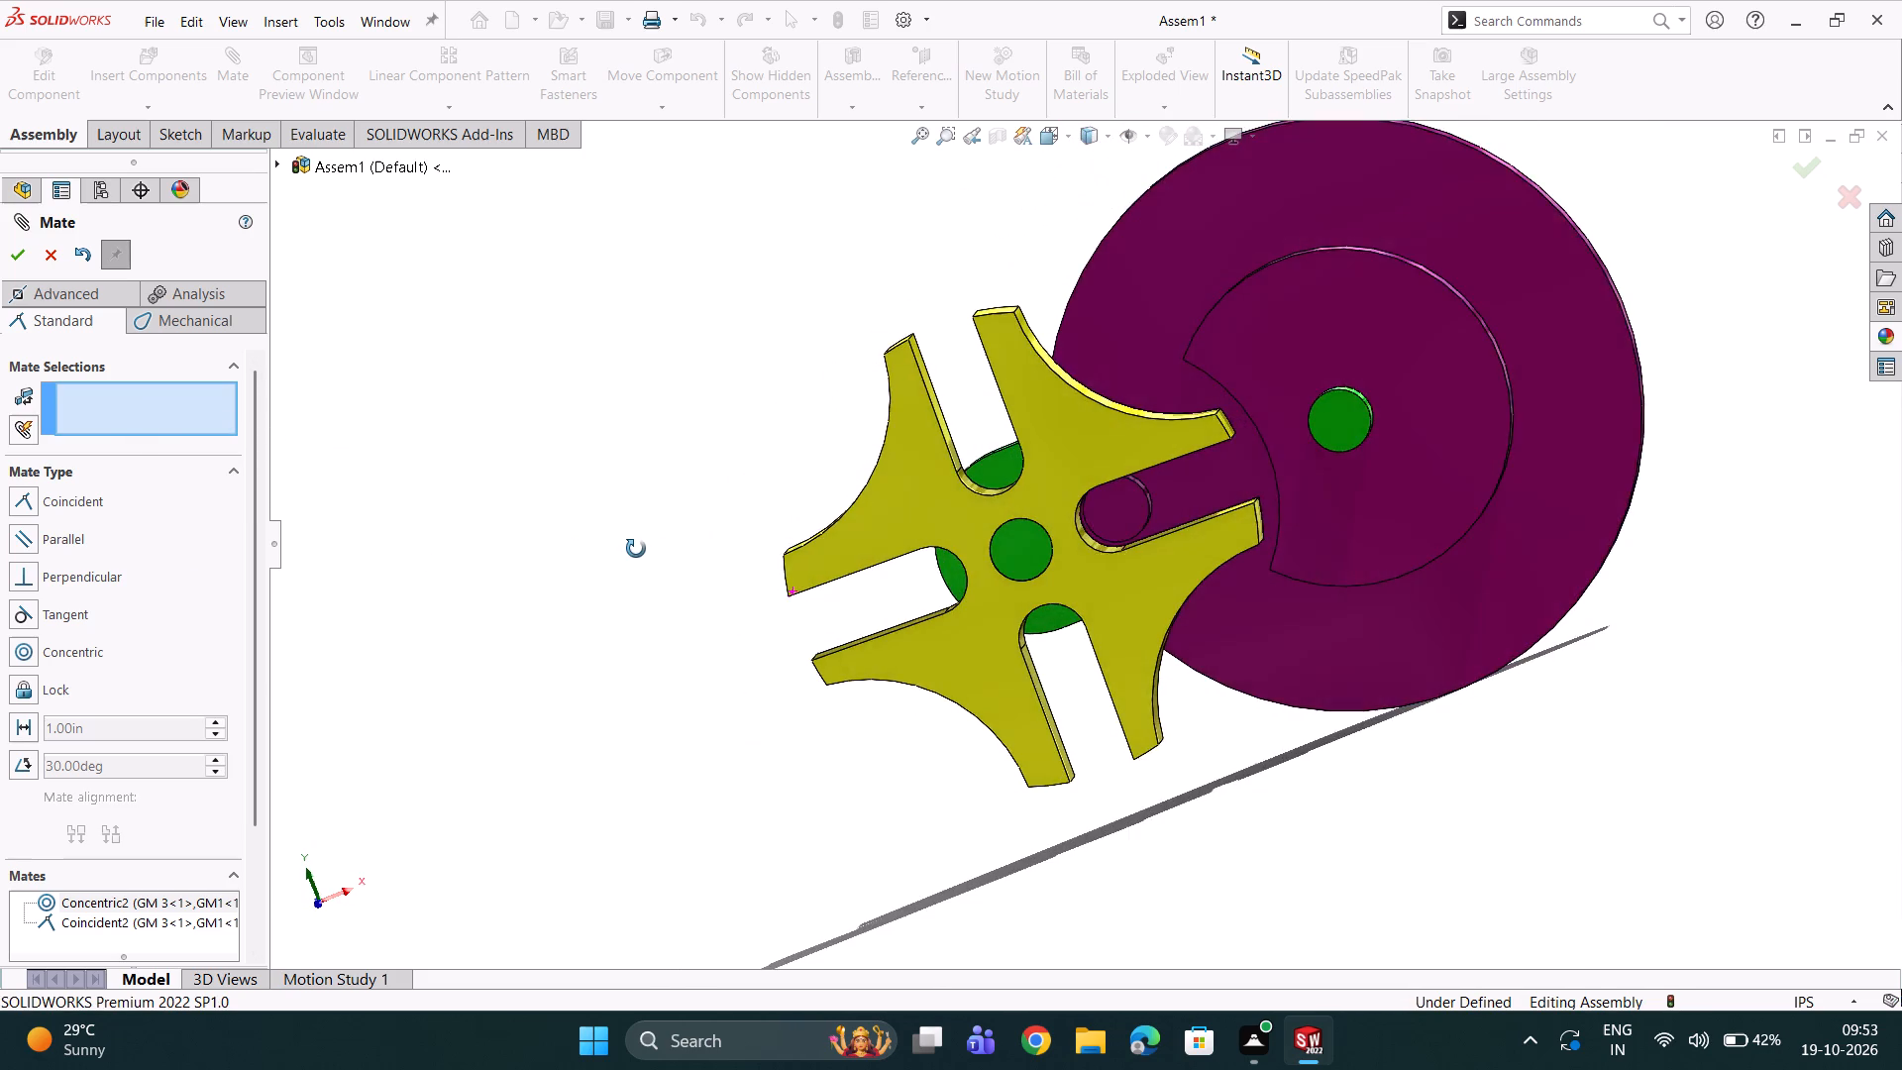
{"action": "middle_click_drag", "start_coordinate": [636, 549], "coordinate": [639, 568]}
{"action": "scroll", "coordinate": [654, 571], "scroll_direction": "up", "scroll_amount": 1}
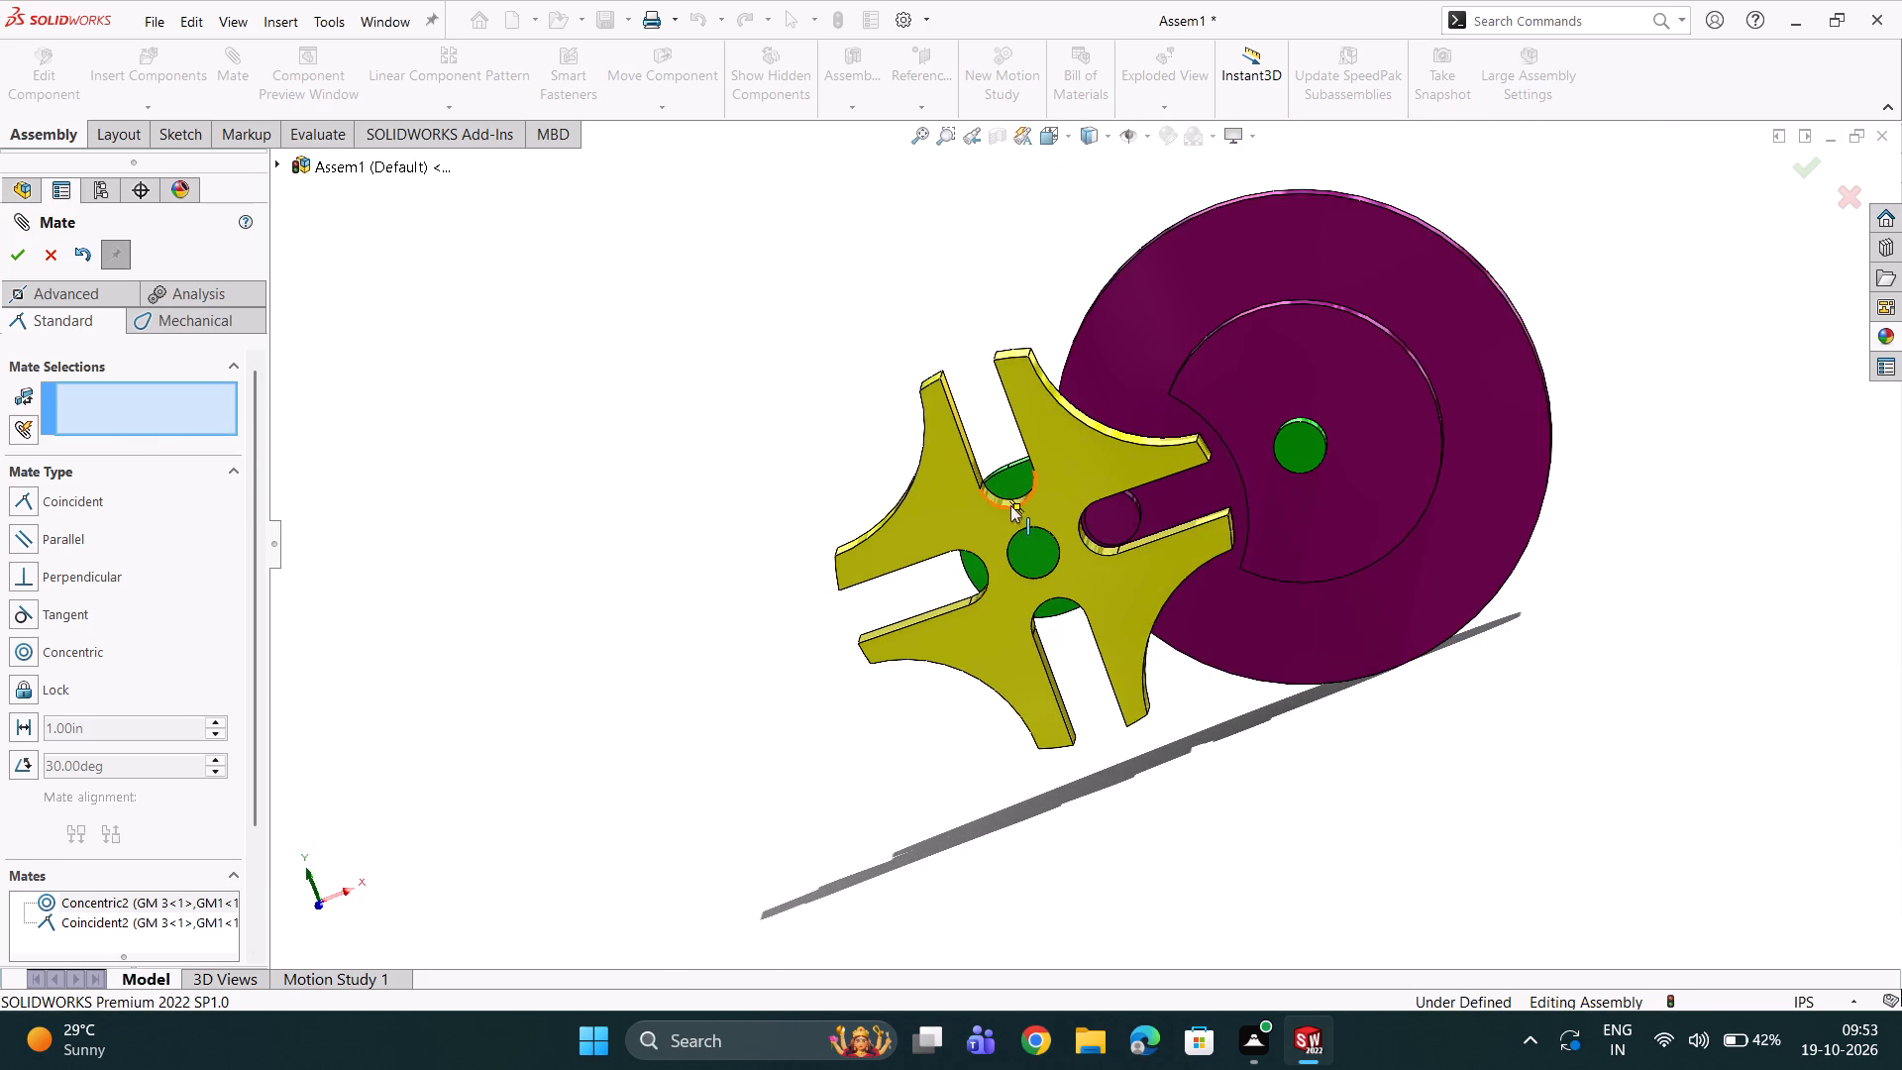
{"action": "scroll", "coordinate": [1030, 519], "scroll_direction": "down", "scroll_amount": 3}
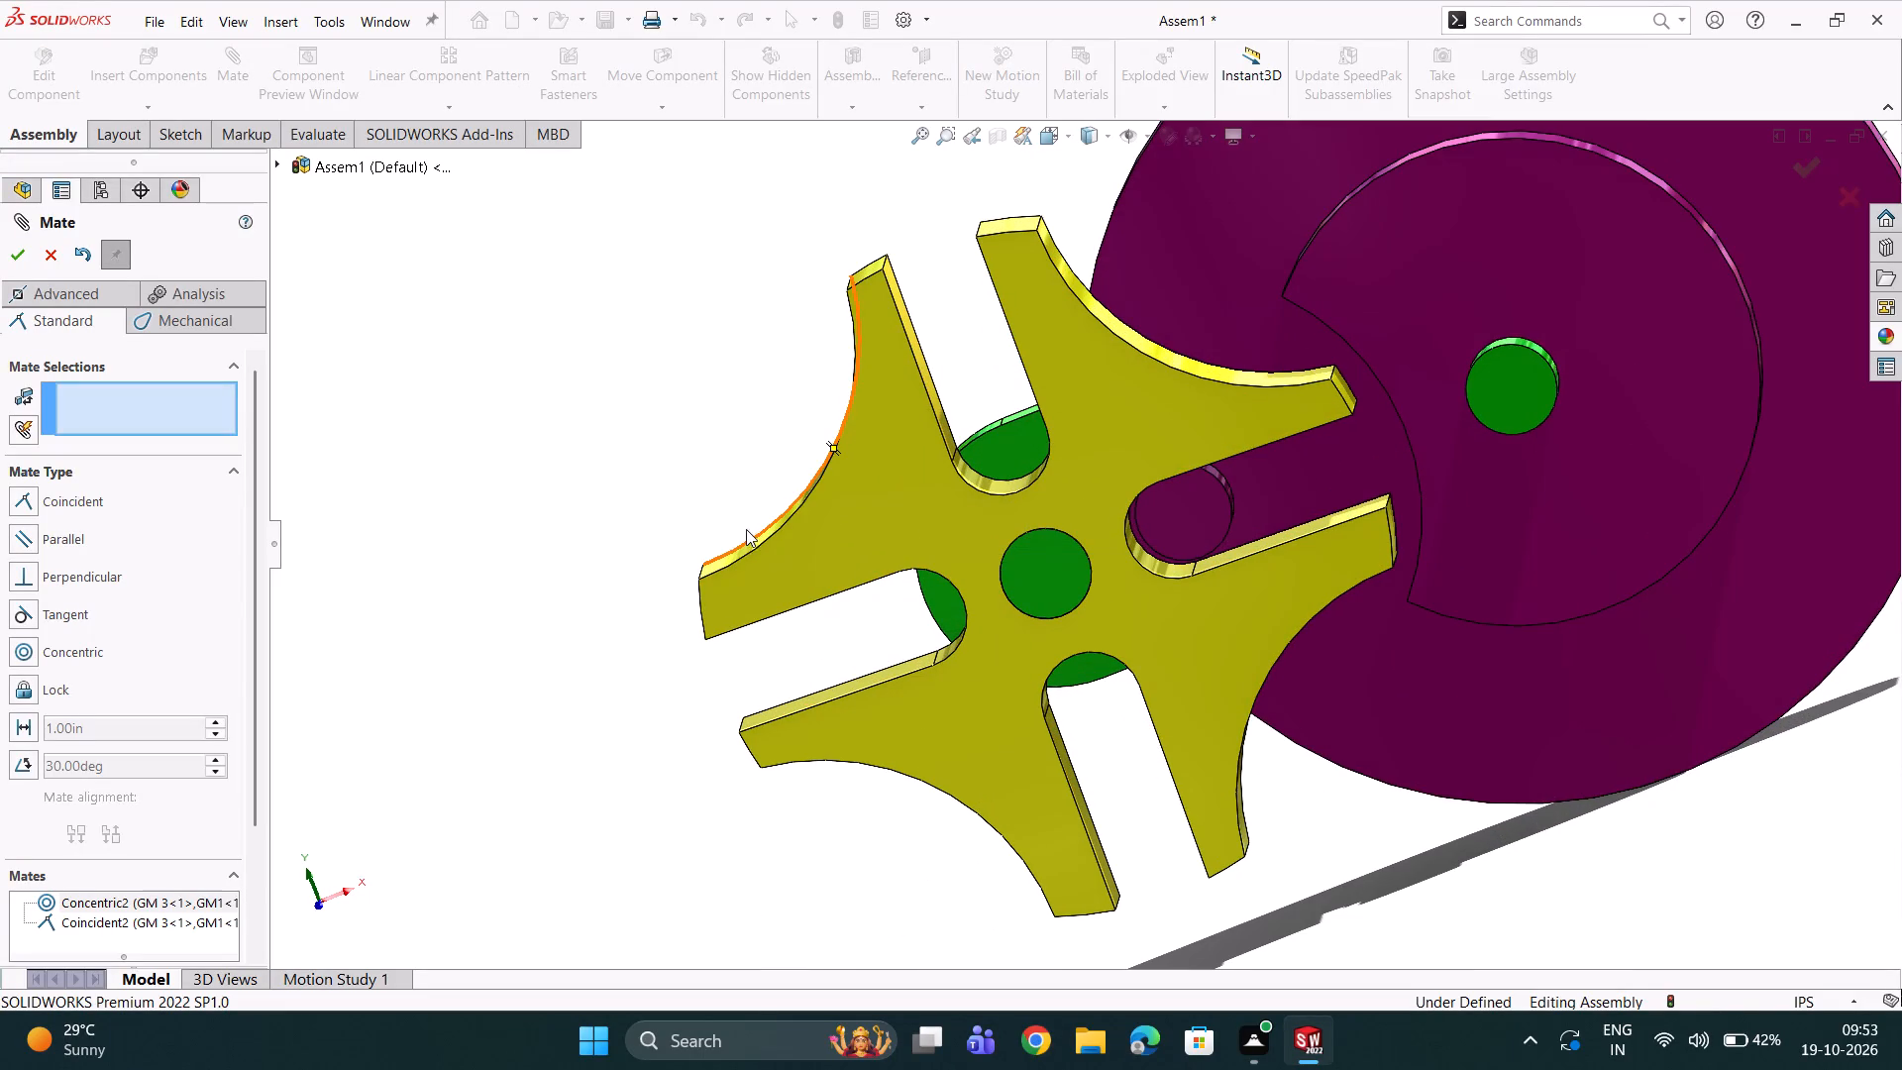
{"action": "left_click_drag", "start_coordinate": [739, 551], "coordinate": [746, 580]}
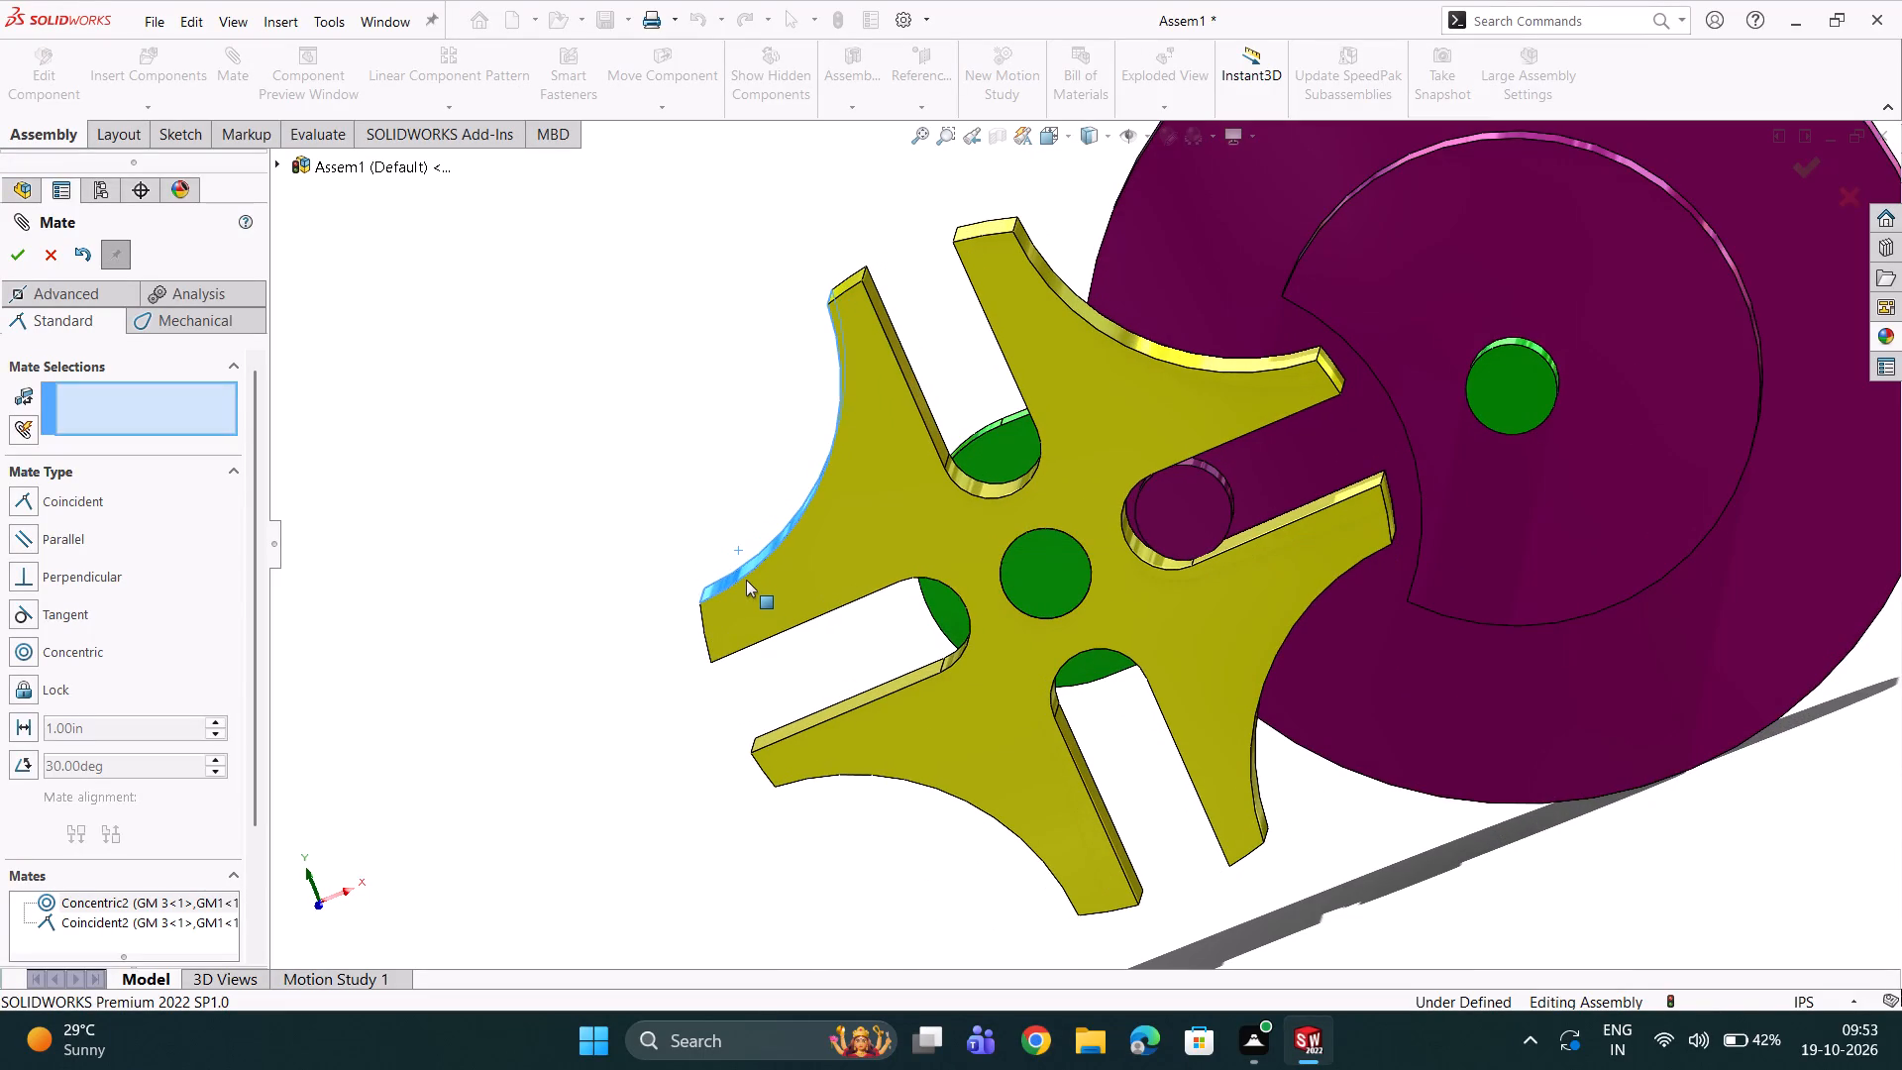
{"action": "left_click_drag", "start_coordinate": [746, 580], "coordinate": [746, 571]}
Add a concentric mate between GM1's drive pin and the rounded end of GM2's slot, breaking other mates to satisfy it.
{"action": "scroll", "coordinate": [1275, 588], "scroll_direction": "down", "scroll_amount": 4}
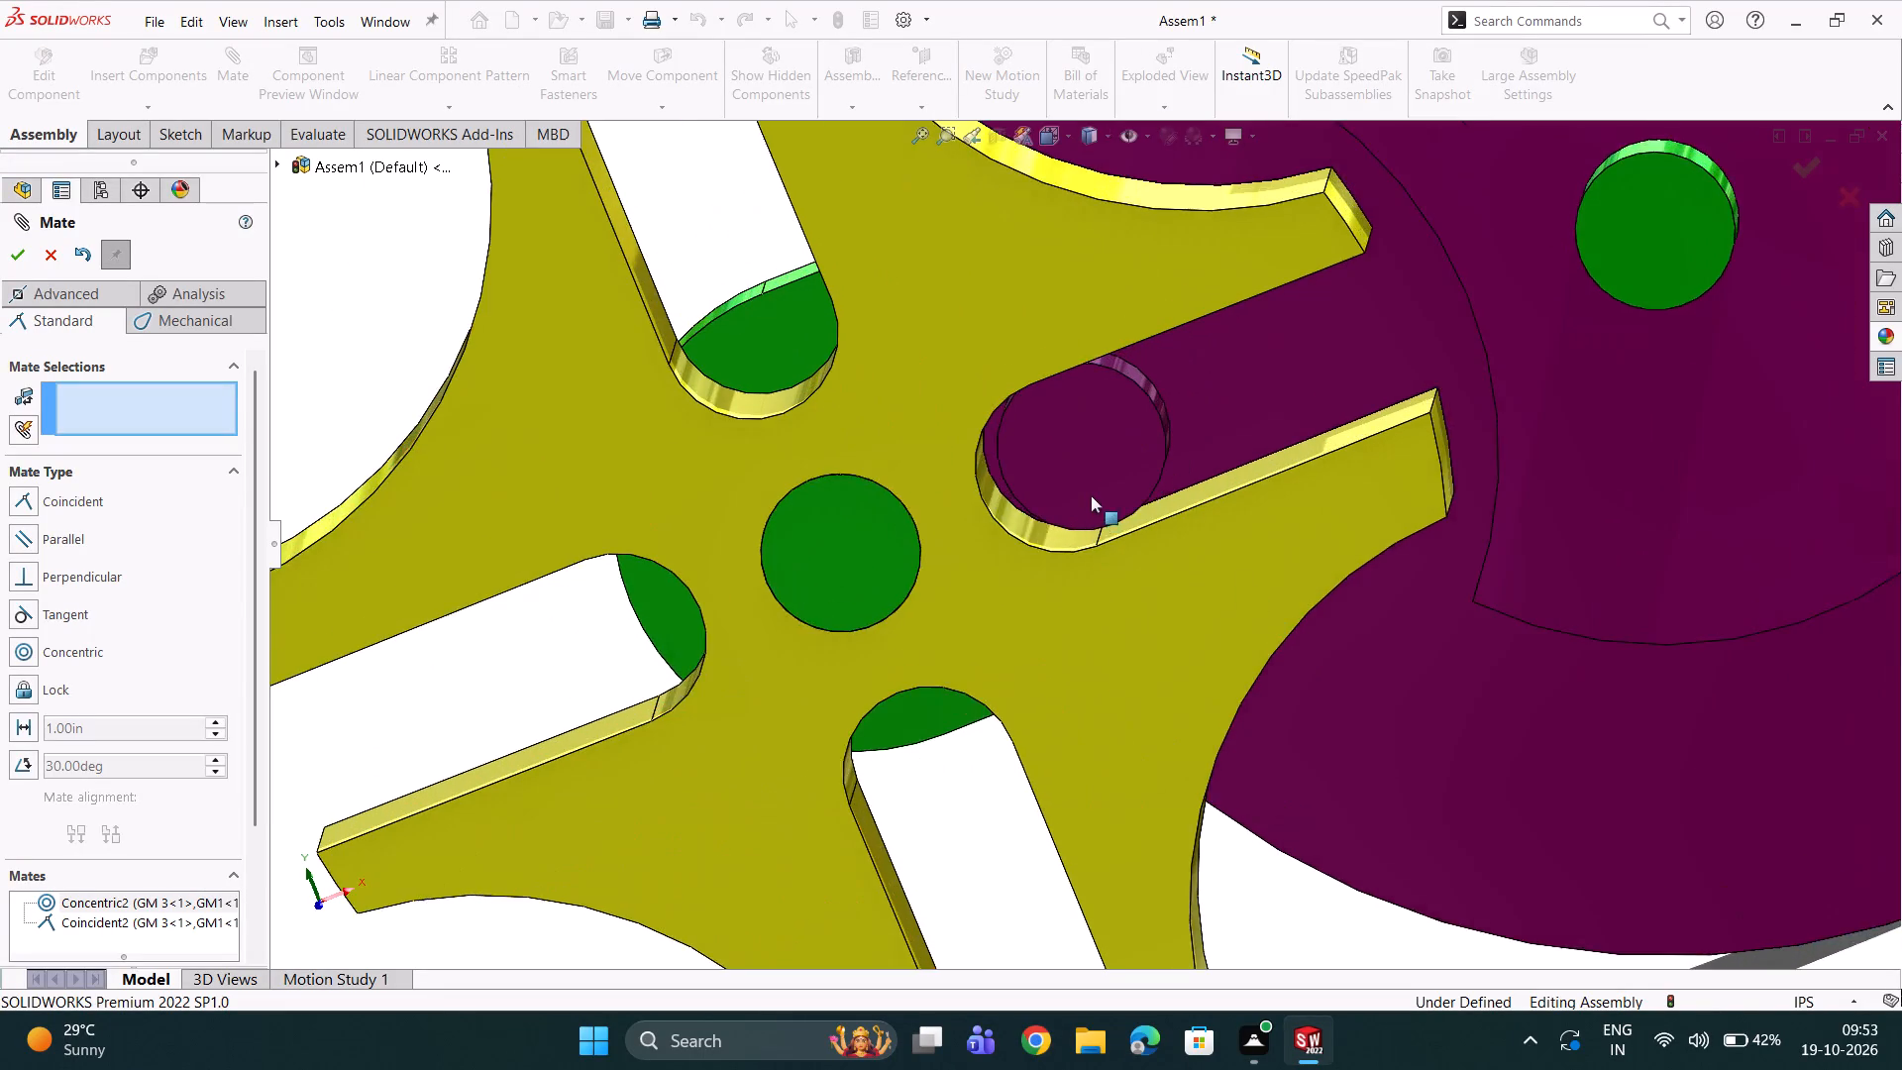
{"action": "scroll", "coordinate": [1091, 495], "scroll_direction": "down", "scroll_amount": 2}
{"action": "middle_click_drag", "start_coordinate": [1091, 487], "coordinate": [1066, 457]}
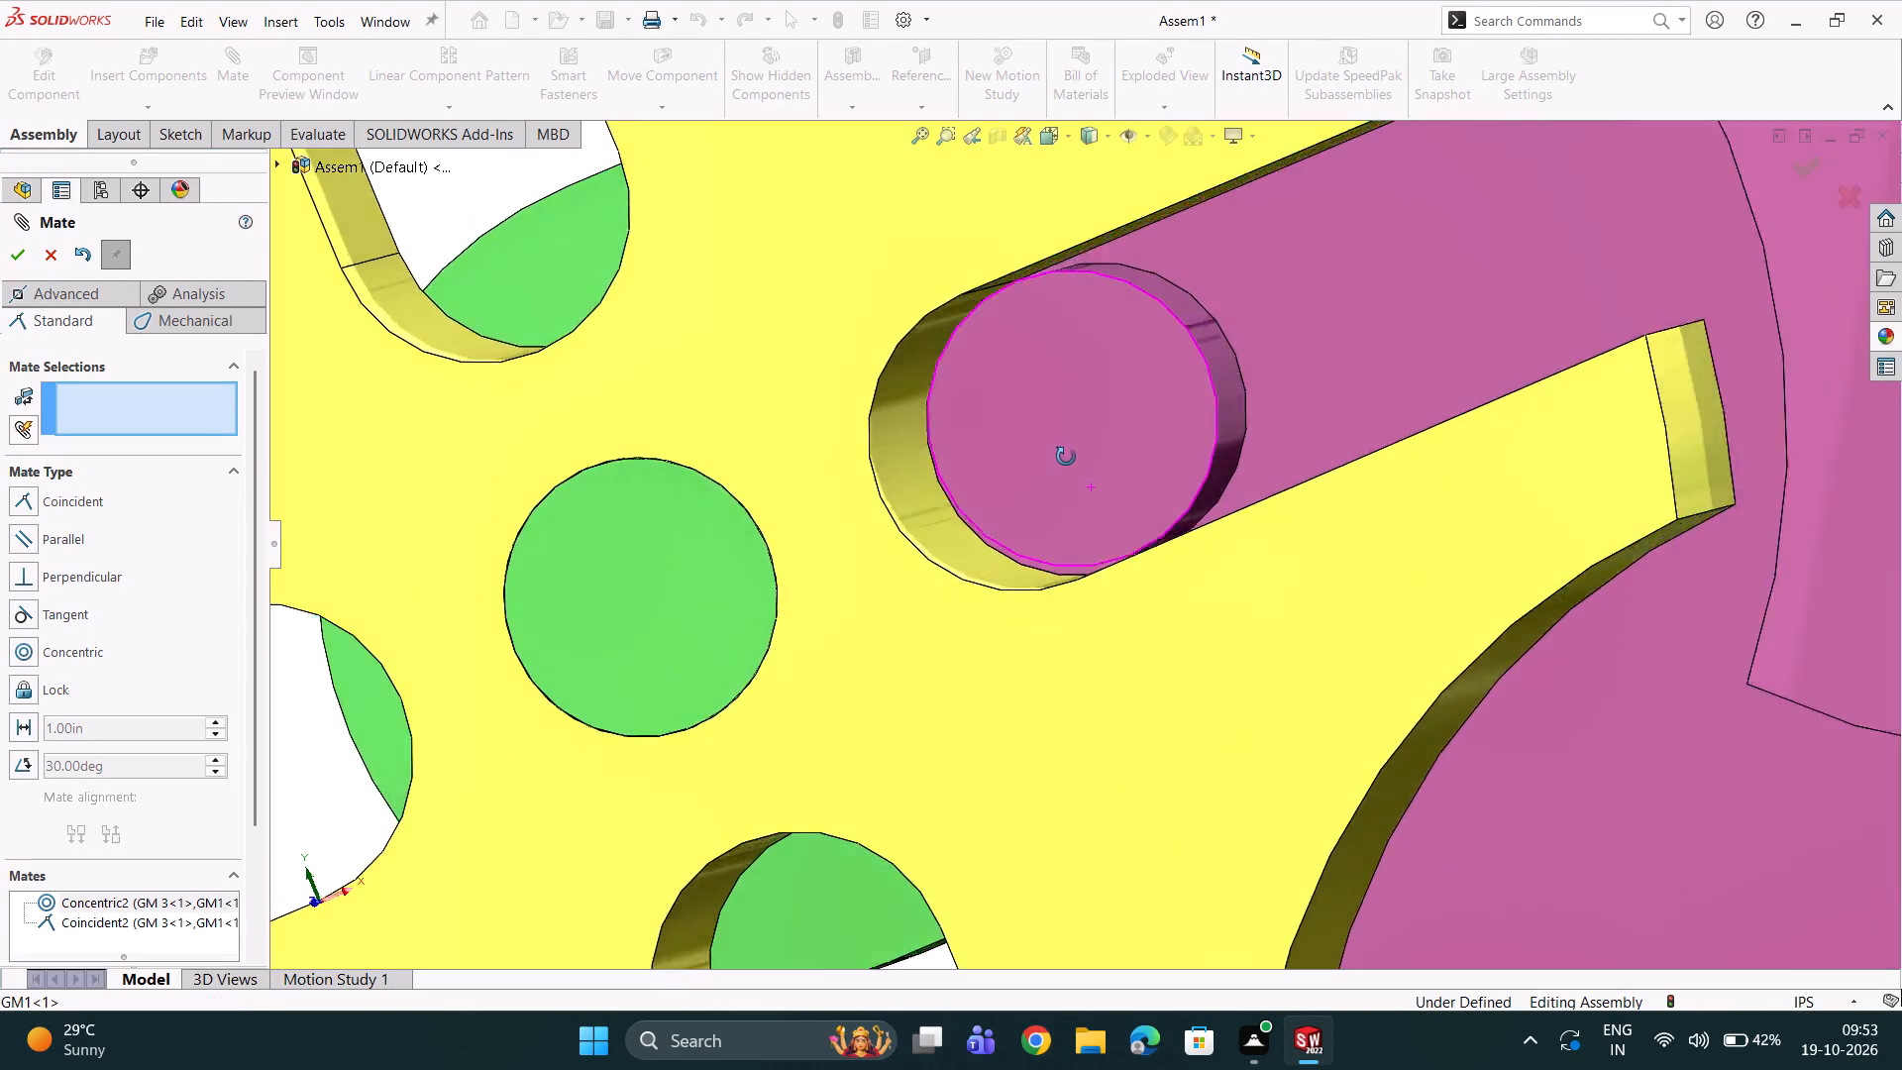
{"action": "middle_click_drag", "start_coordinate": [1066, 457], "coordinate": [983, 536]}
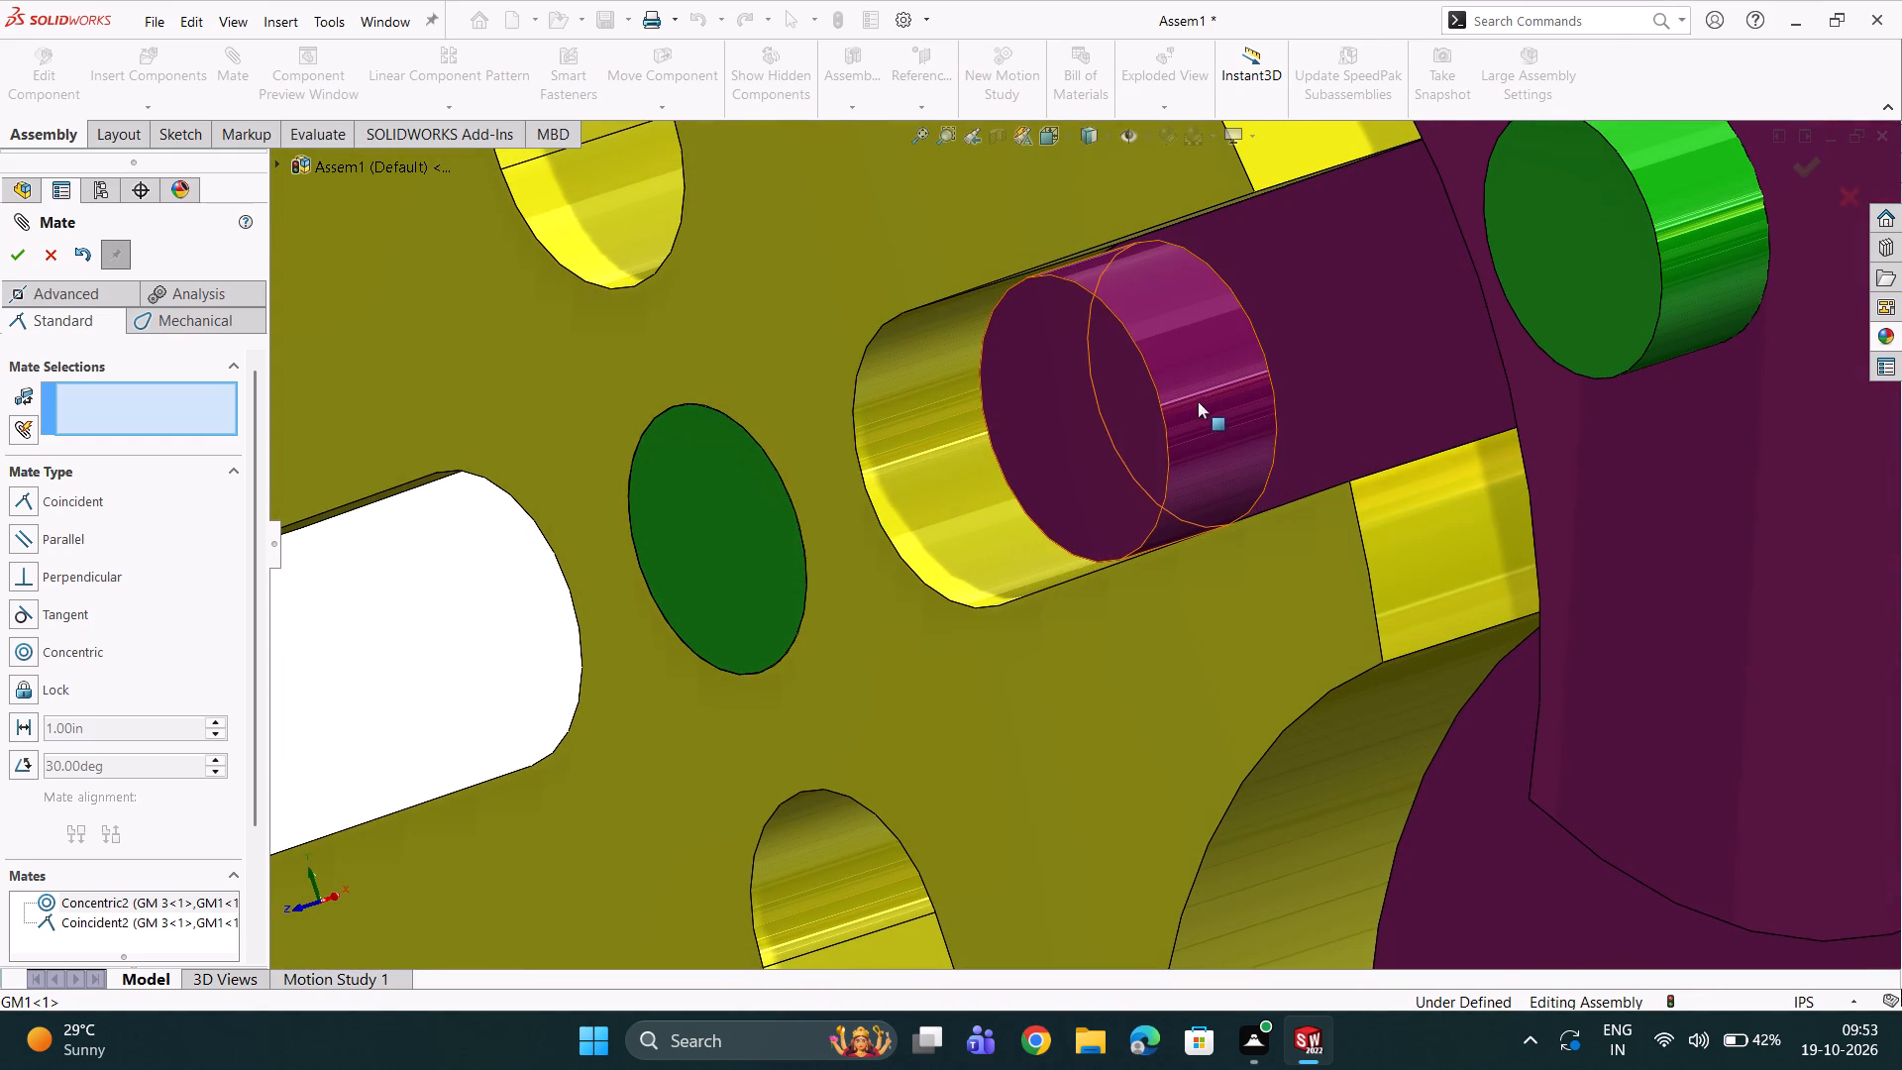
{"action": "left_click", "coordinate": [1200, 405]}
{"action": "left_click", "coordinate": [977, 484]}
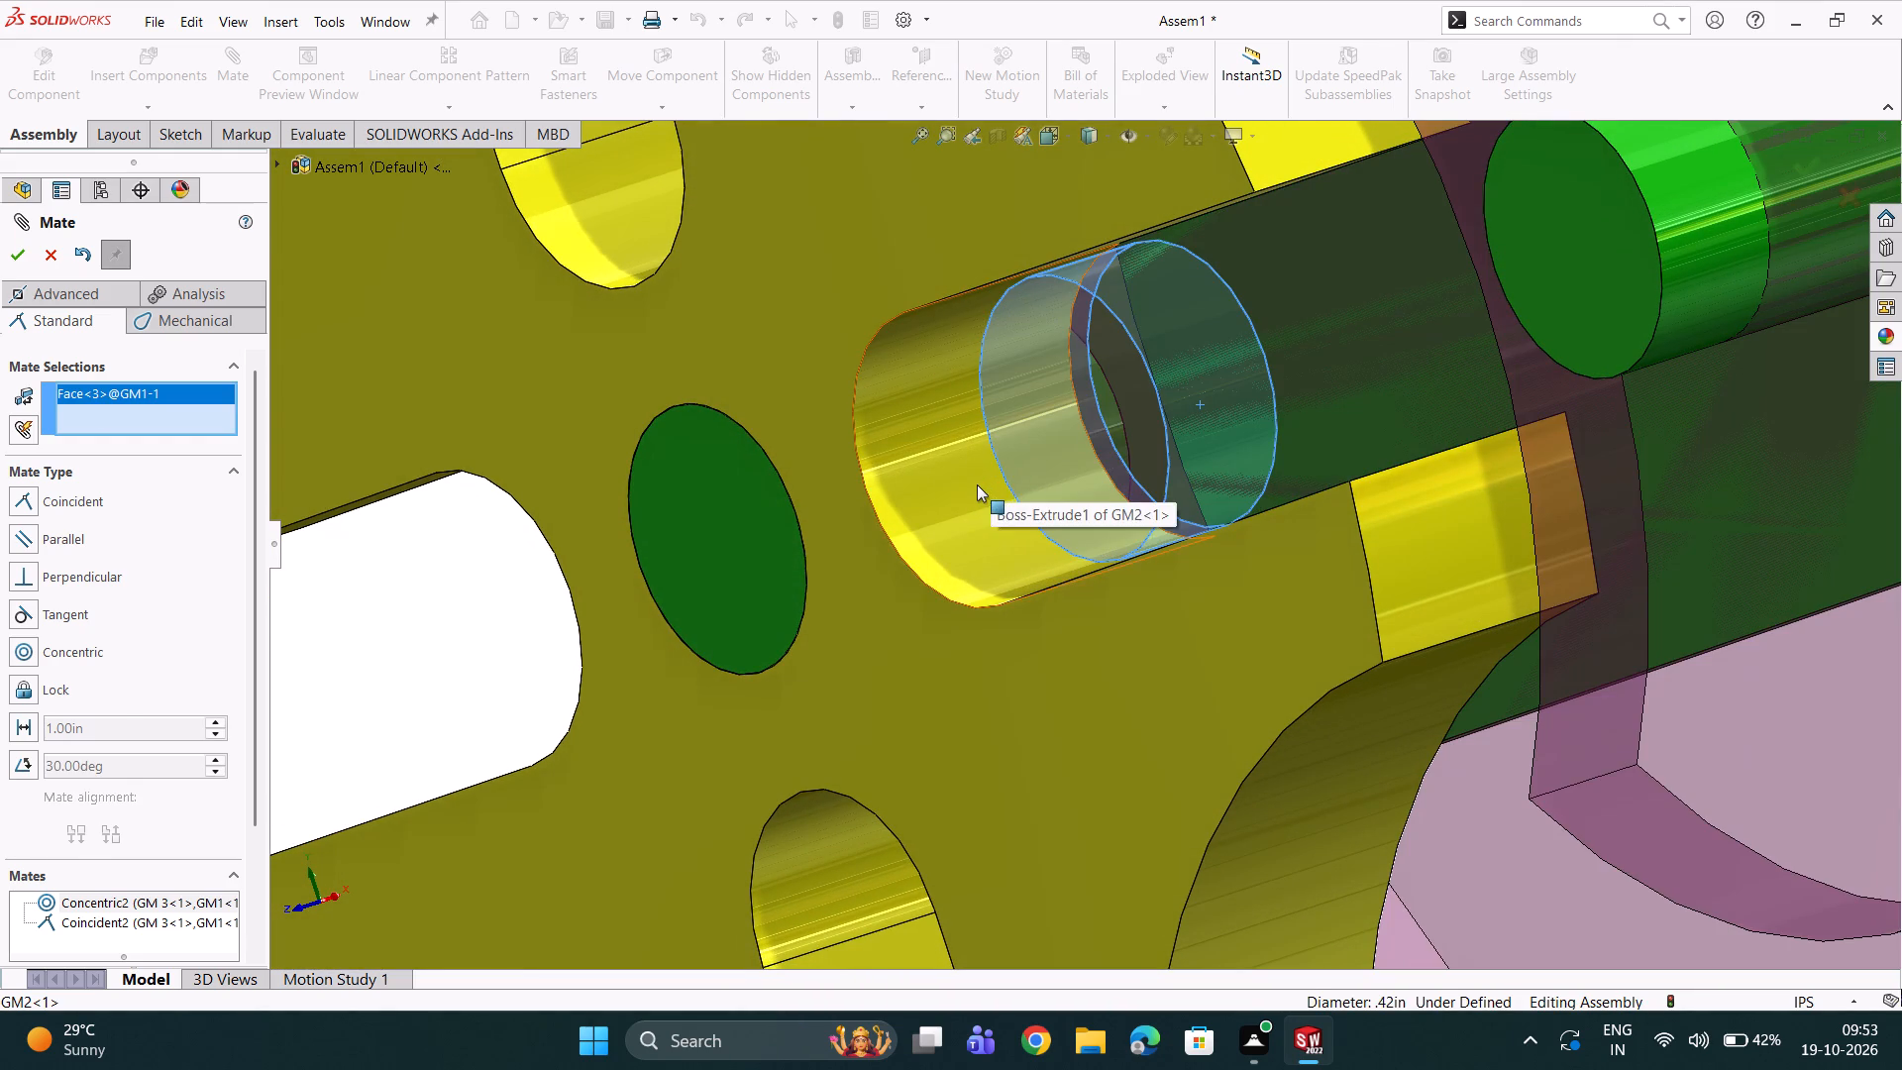
{"action": "left_click", "coordinate": [1097, 455]}
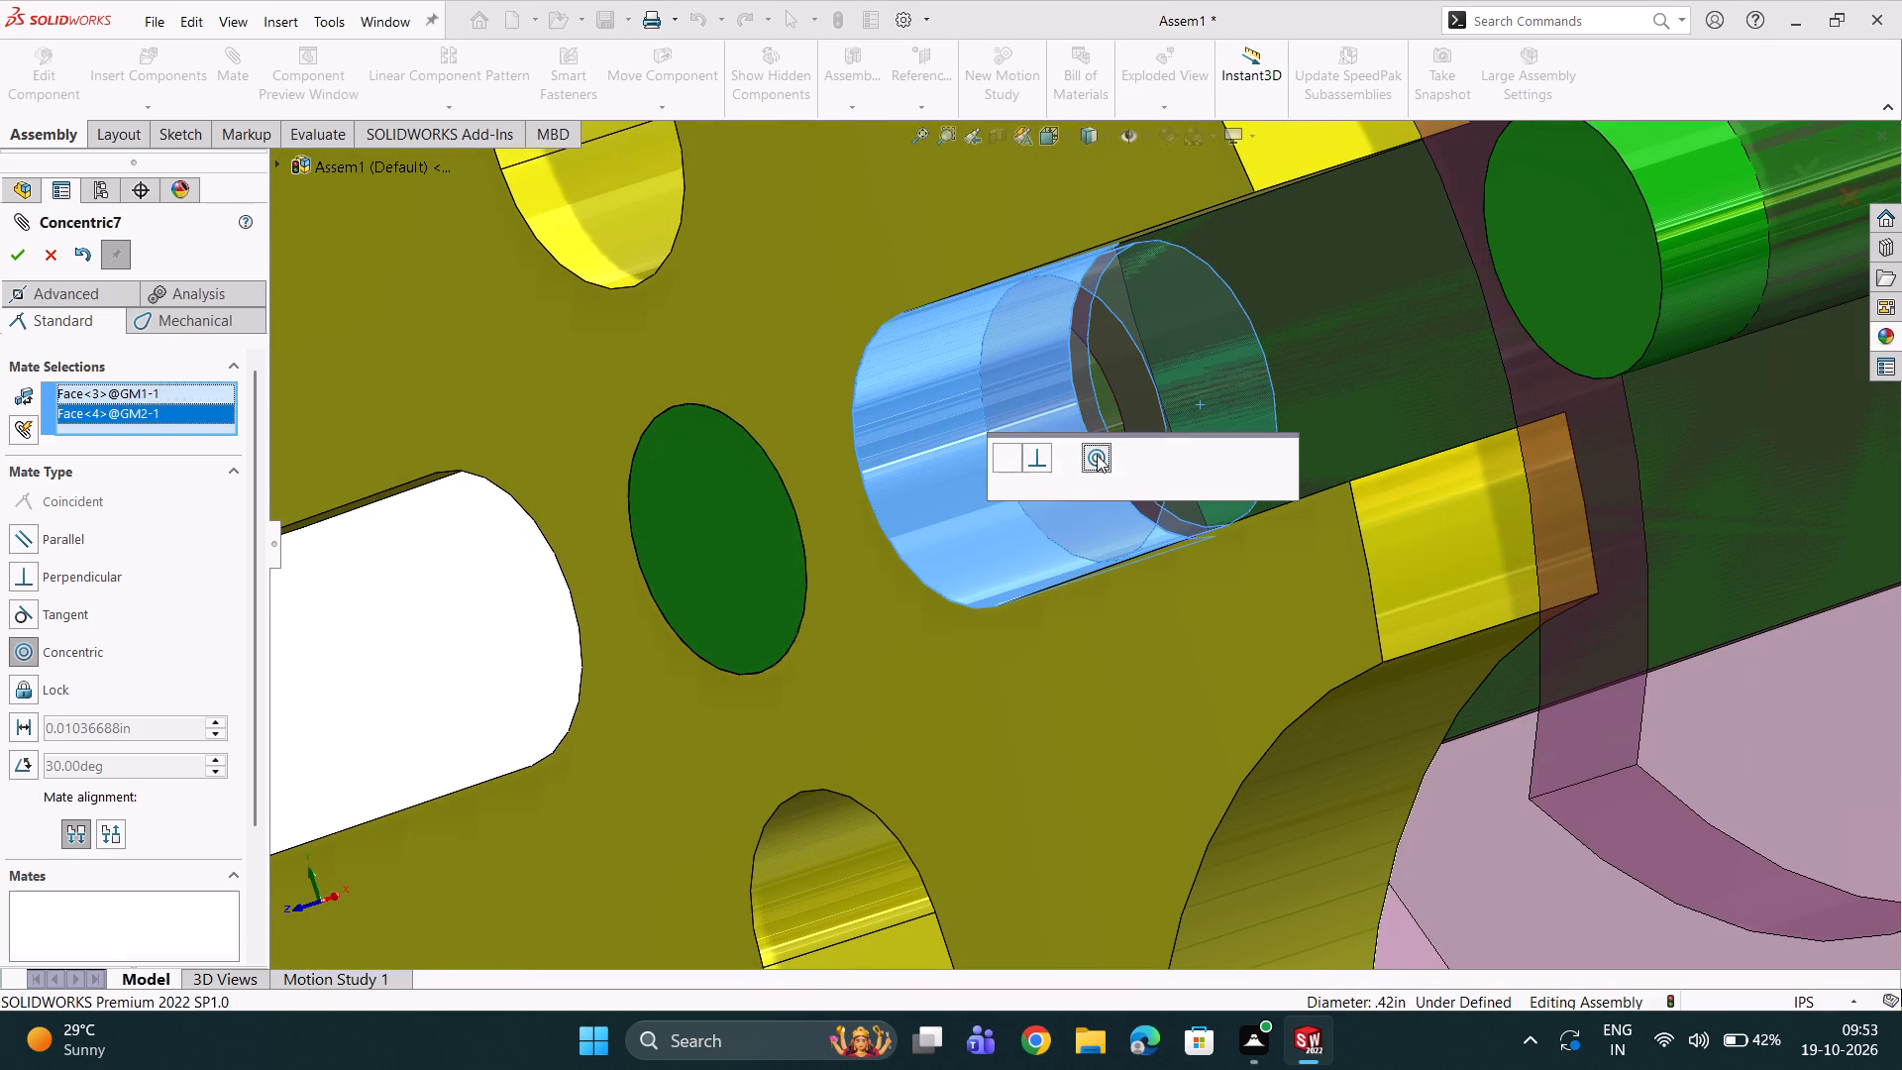
{"action": "left_click", "coordinate": [1289, 457]}
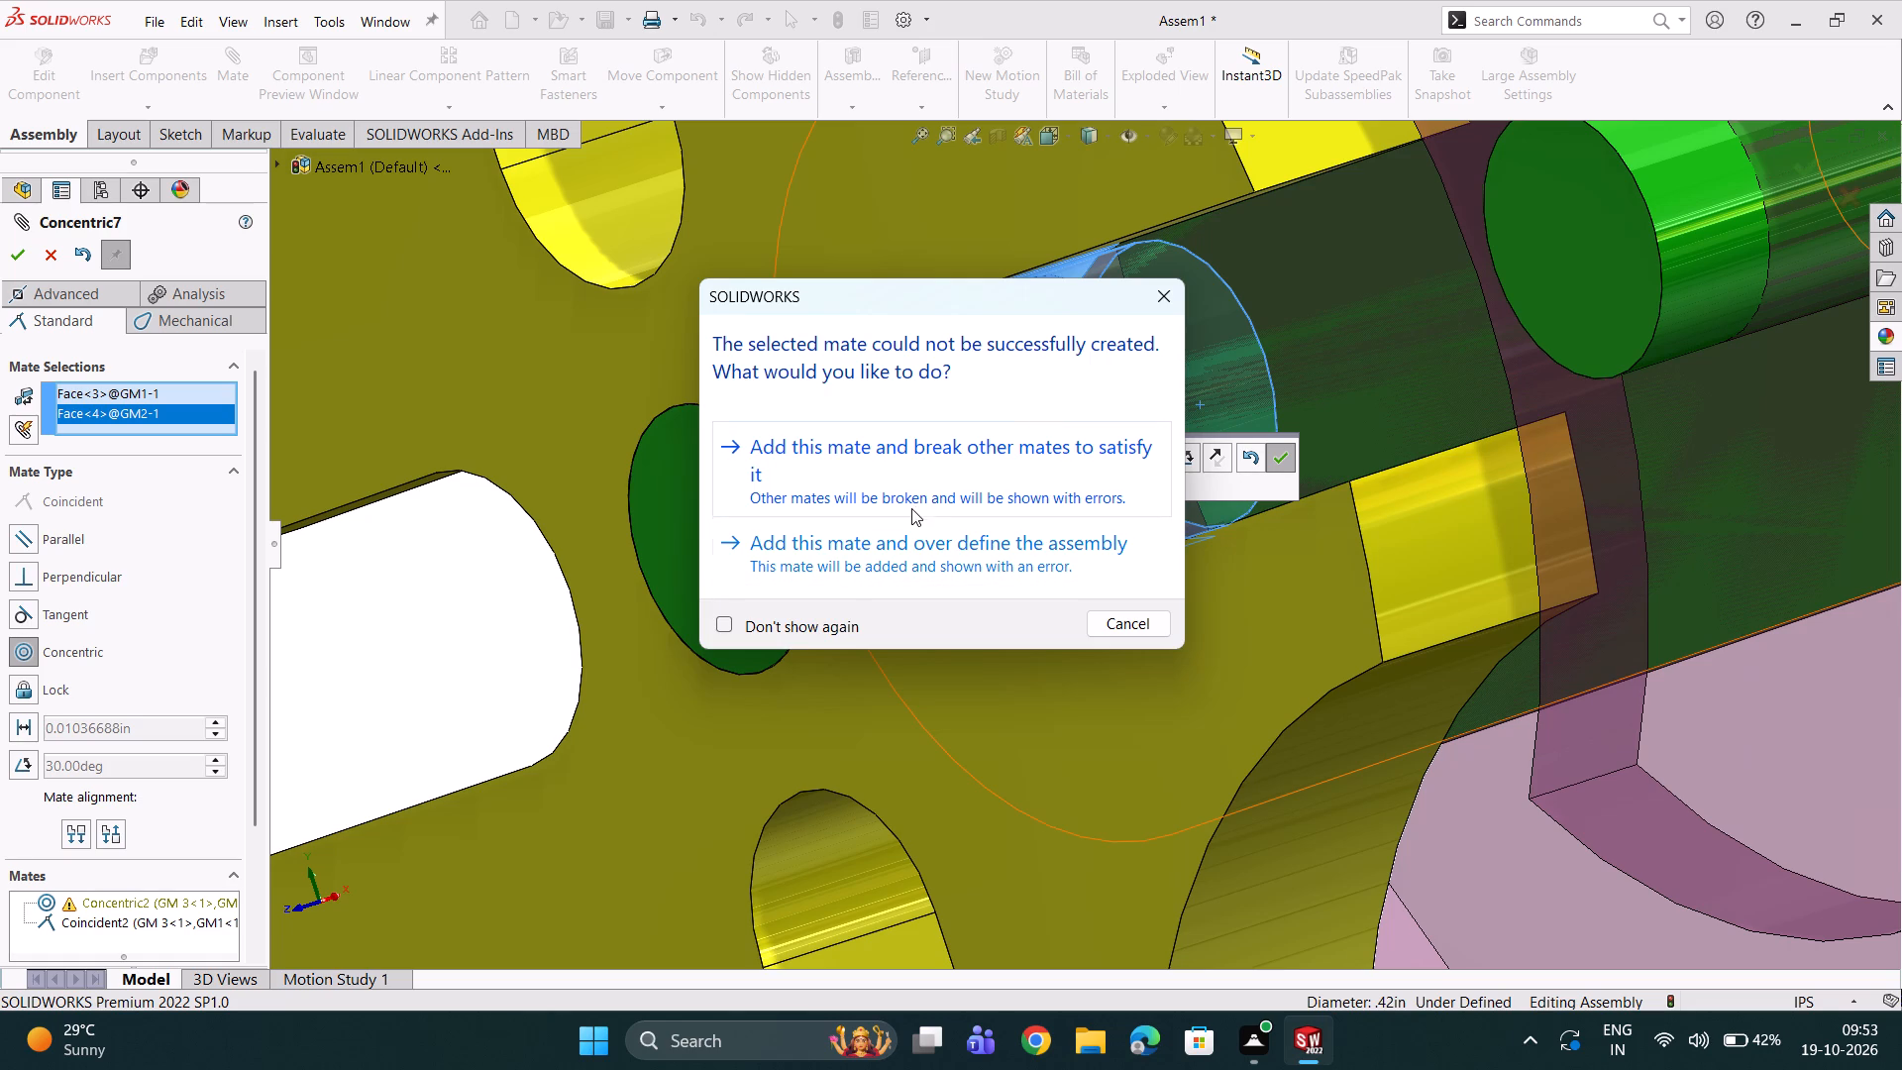
{"action": "left_click", "coordinate": [928, 467]}
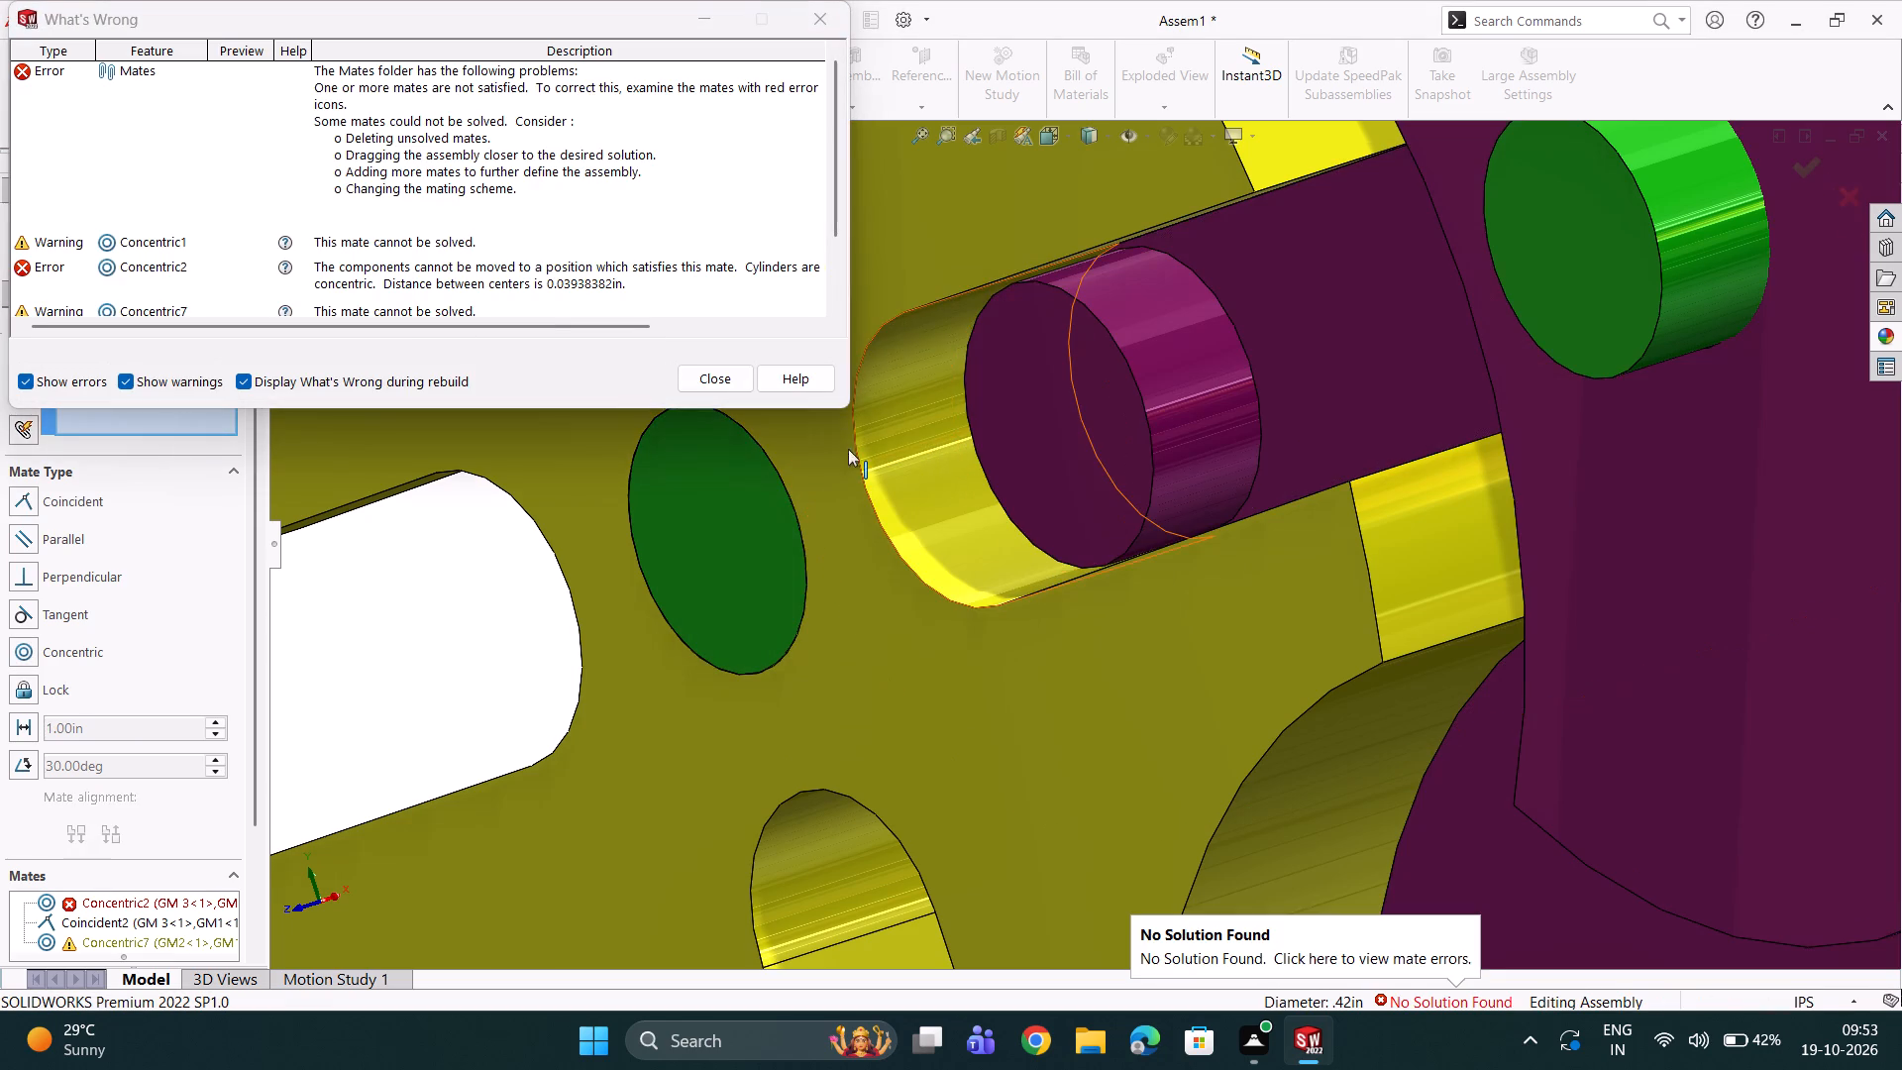
{"action": "left_click", "coordinate": [719, 372]}
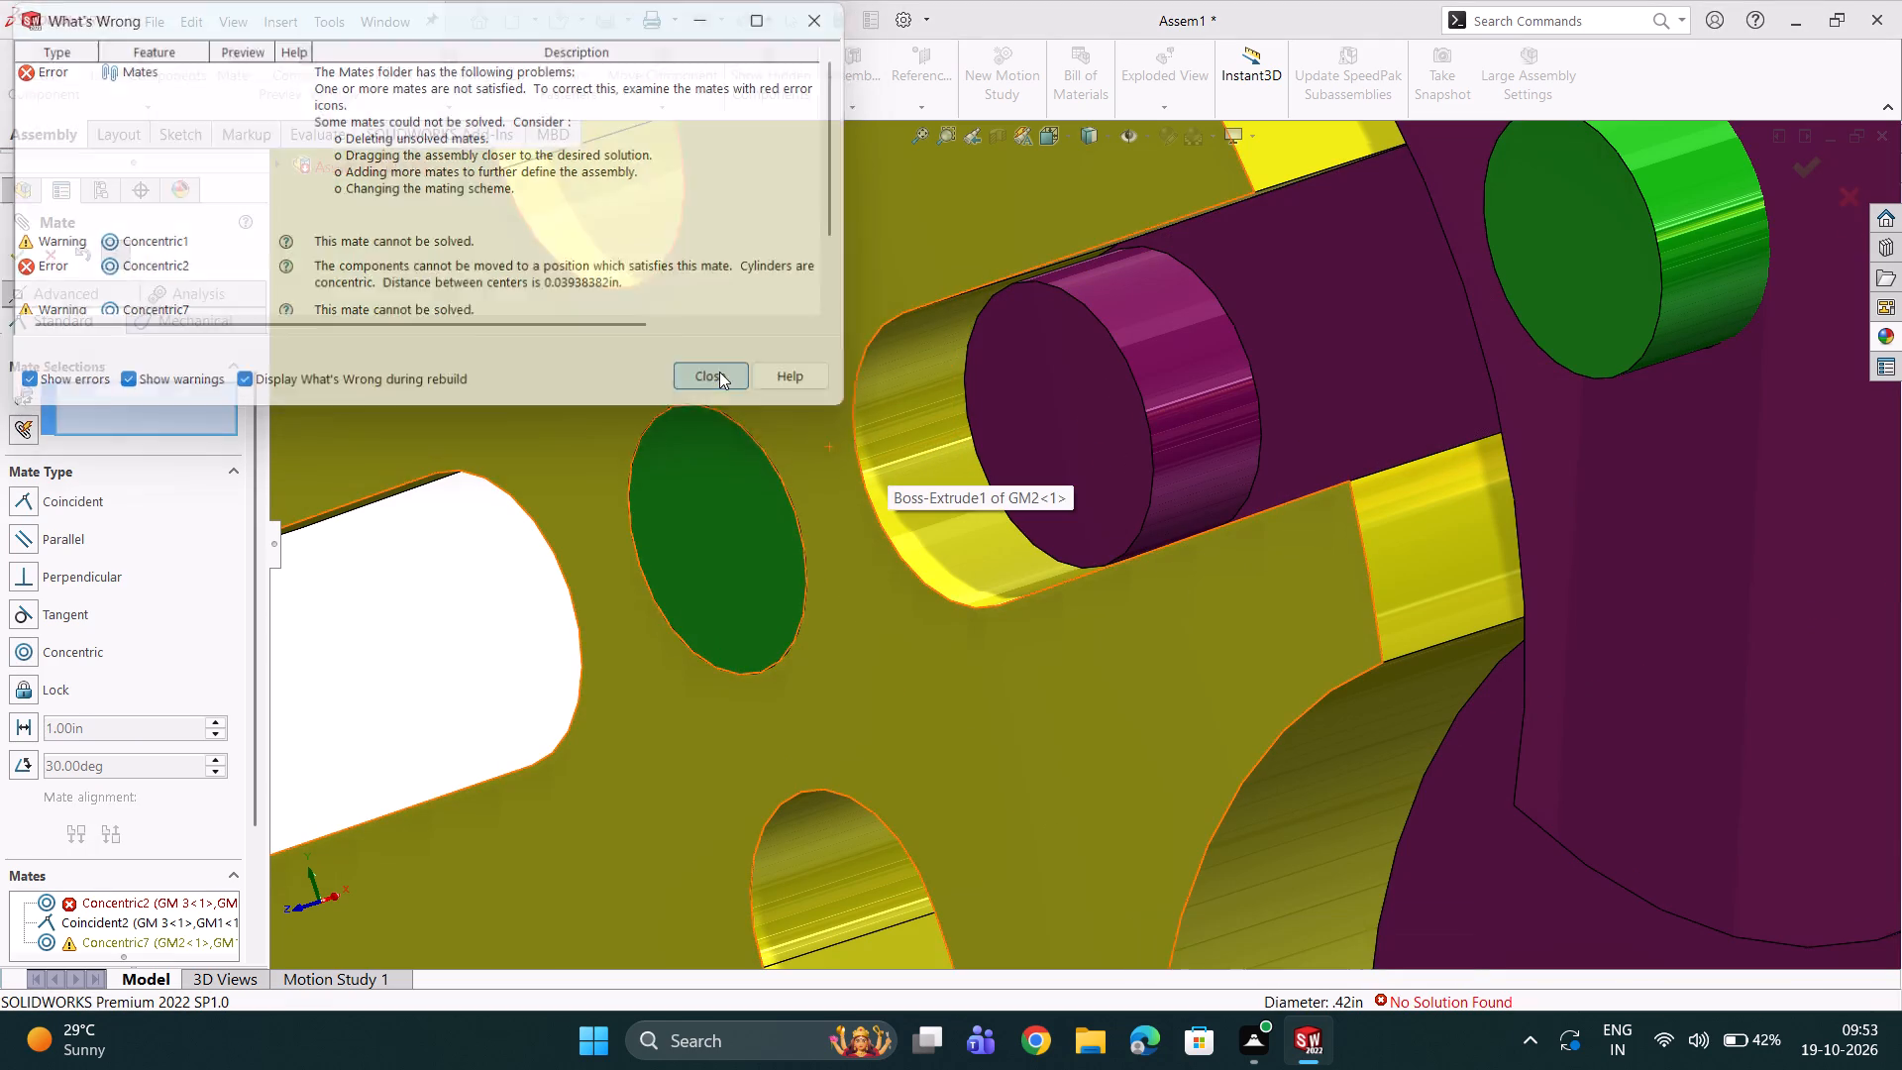
Delete the concentric mate between GM 3's pin and GM1's central hole.
{"action": "scroll", "coordinate": [353, 721], "scroll_direction": "up", "scroll_amount": 4}
{"action": "scroll", "coordinate": [770, 616], "scroll_direction": "up", "scroll_amount": 3}
{"action": "middle_click_drag", "start_coordinate": [790, 606], "coordinate": [901, 620]}
{"action": "left_click", "coordinate": [162, 902]}
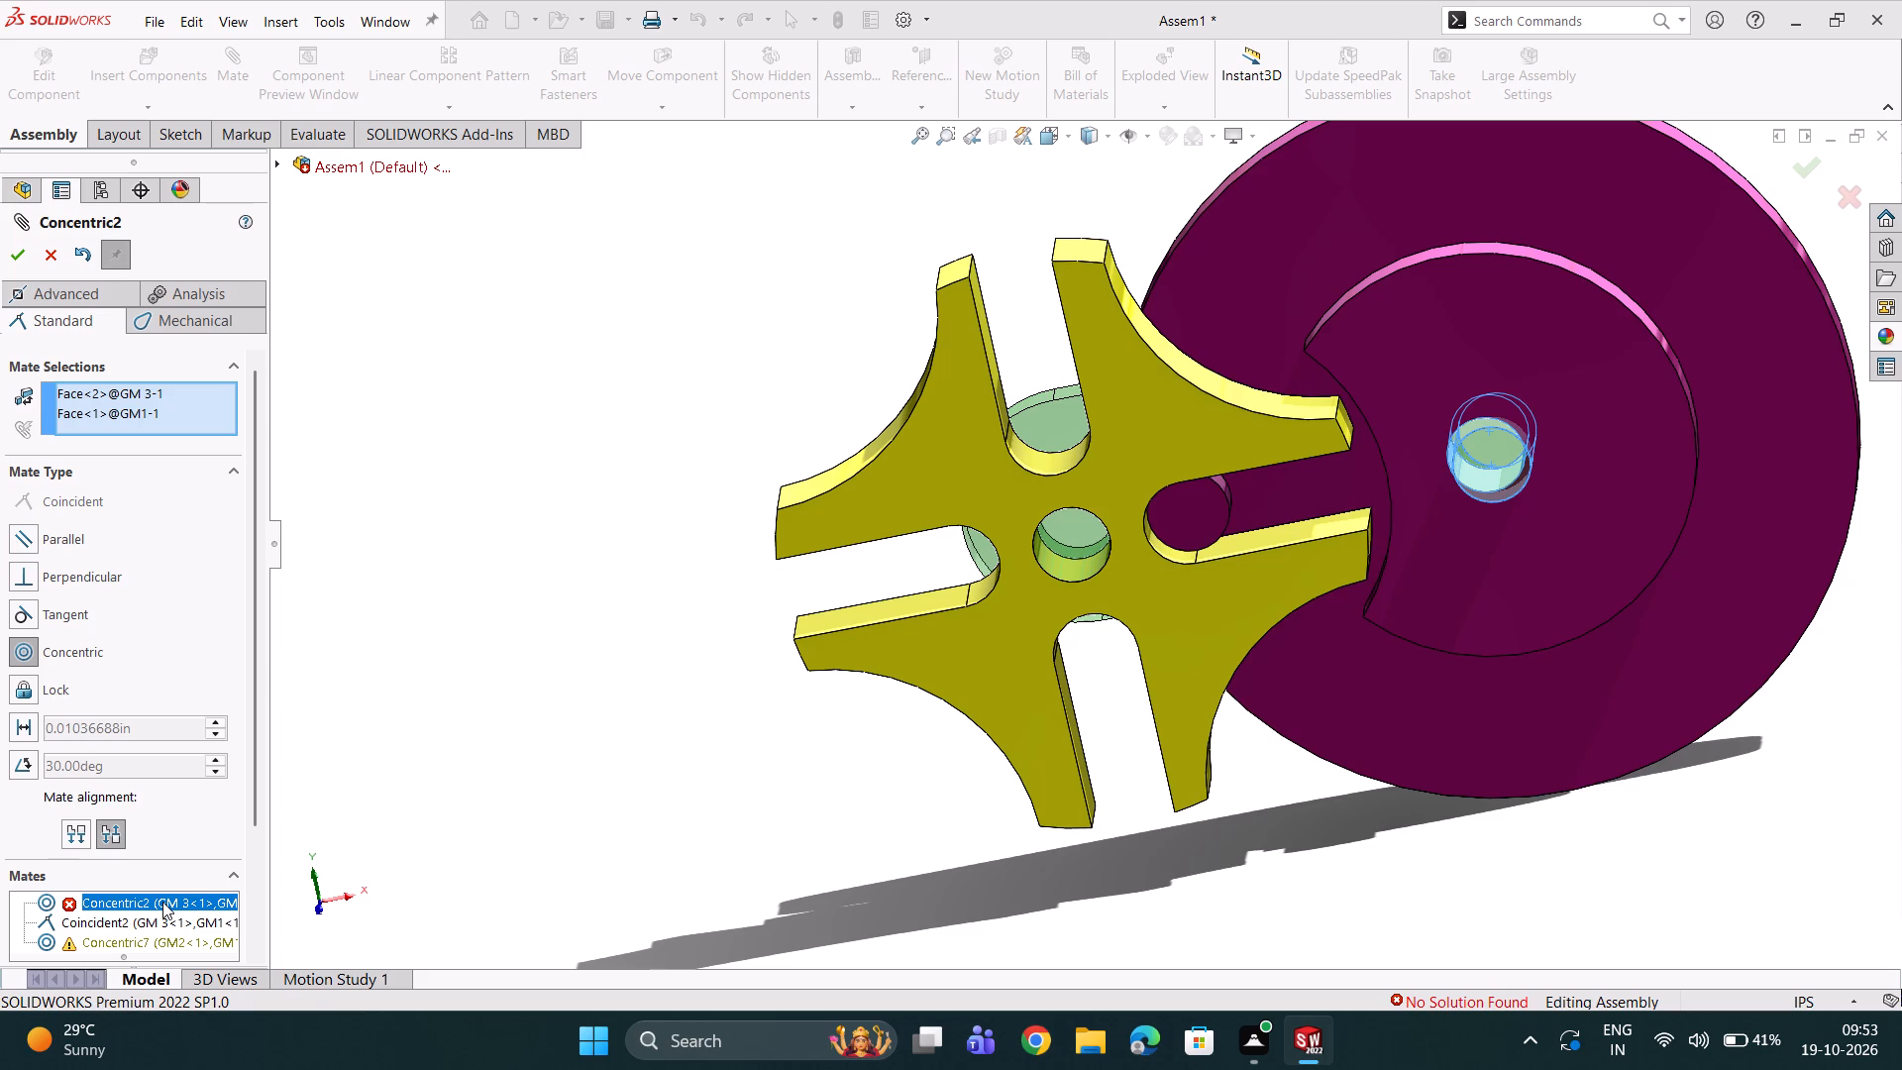
{"action": "right_click", "coordinate": [162, 902]}
{"action": "left_click", "coordinate": [194, 915]}
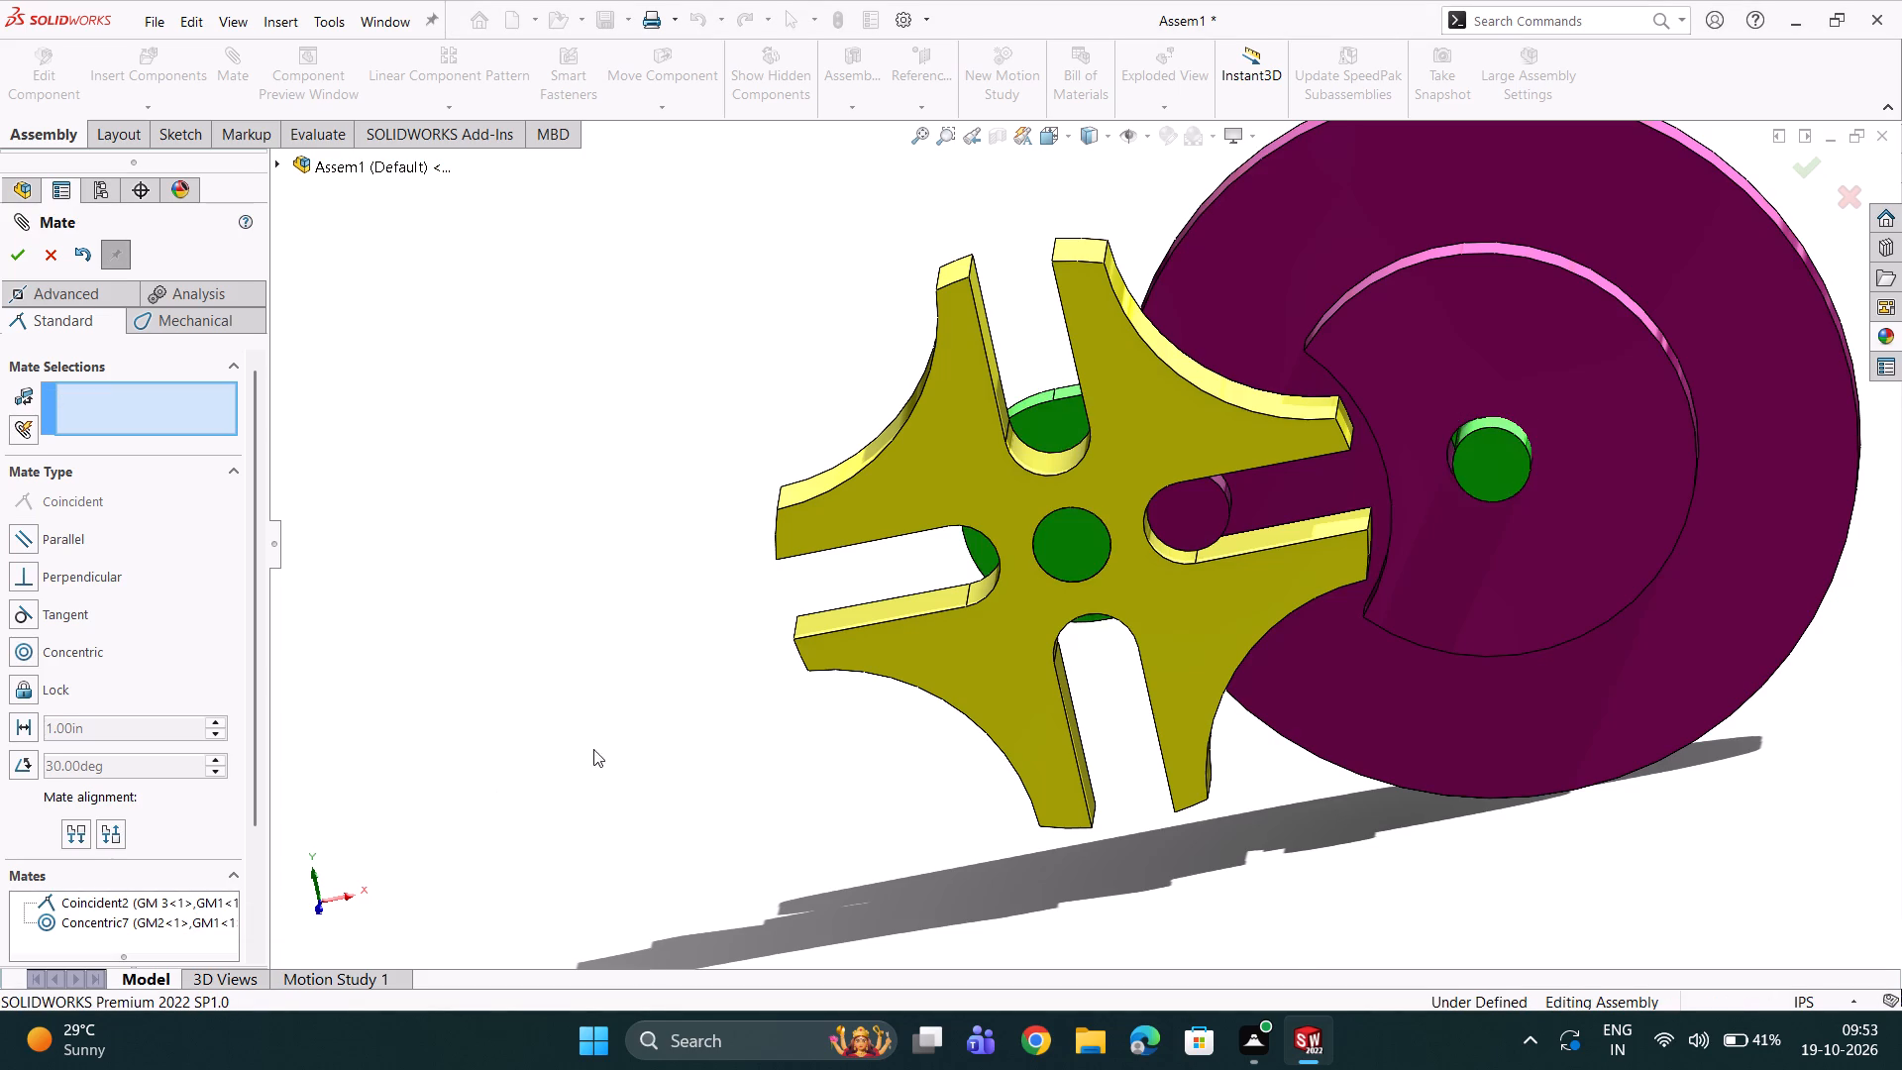
Rotate the GM2 wheel back and forth to check how GM1 moves with it.
{"action": "scroll", "coordinate": [631, 720], "scroll_direction": "down", "scroll_amount": 2}
{"action": "scroll", "coordinate": [787, 600], "scroll_direction": "up", "scroll_amount": 4}
{"action": "scroll", "coordinate": [925, 568], "scroll_direction": "up", "scroll_amount": 4}
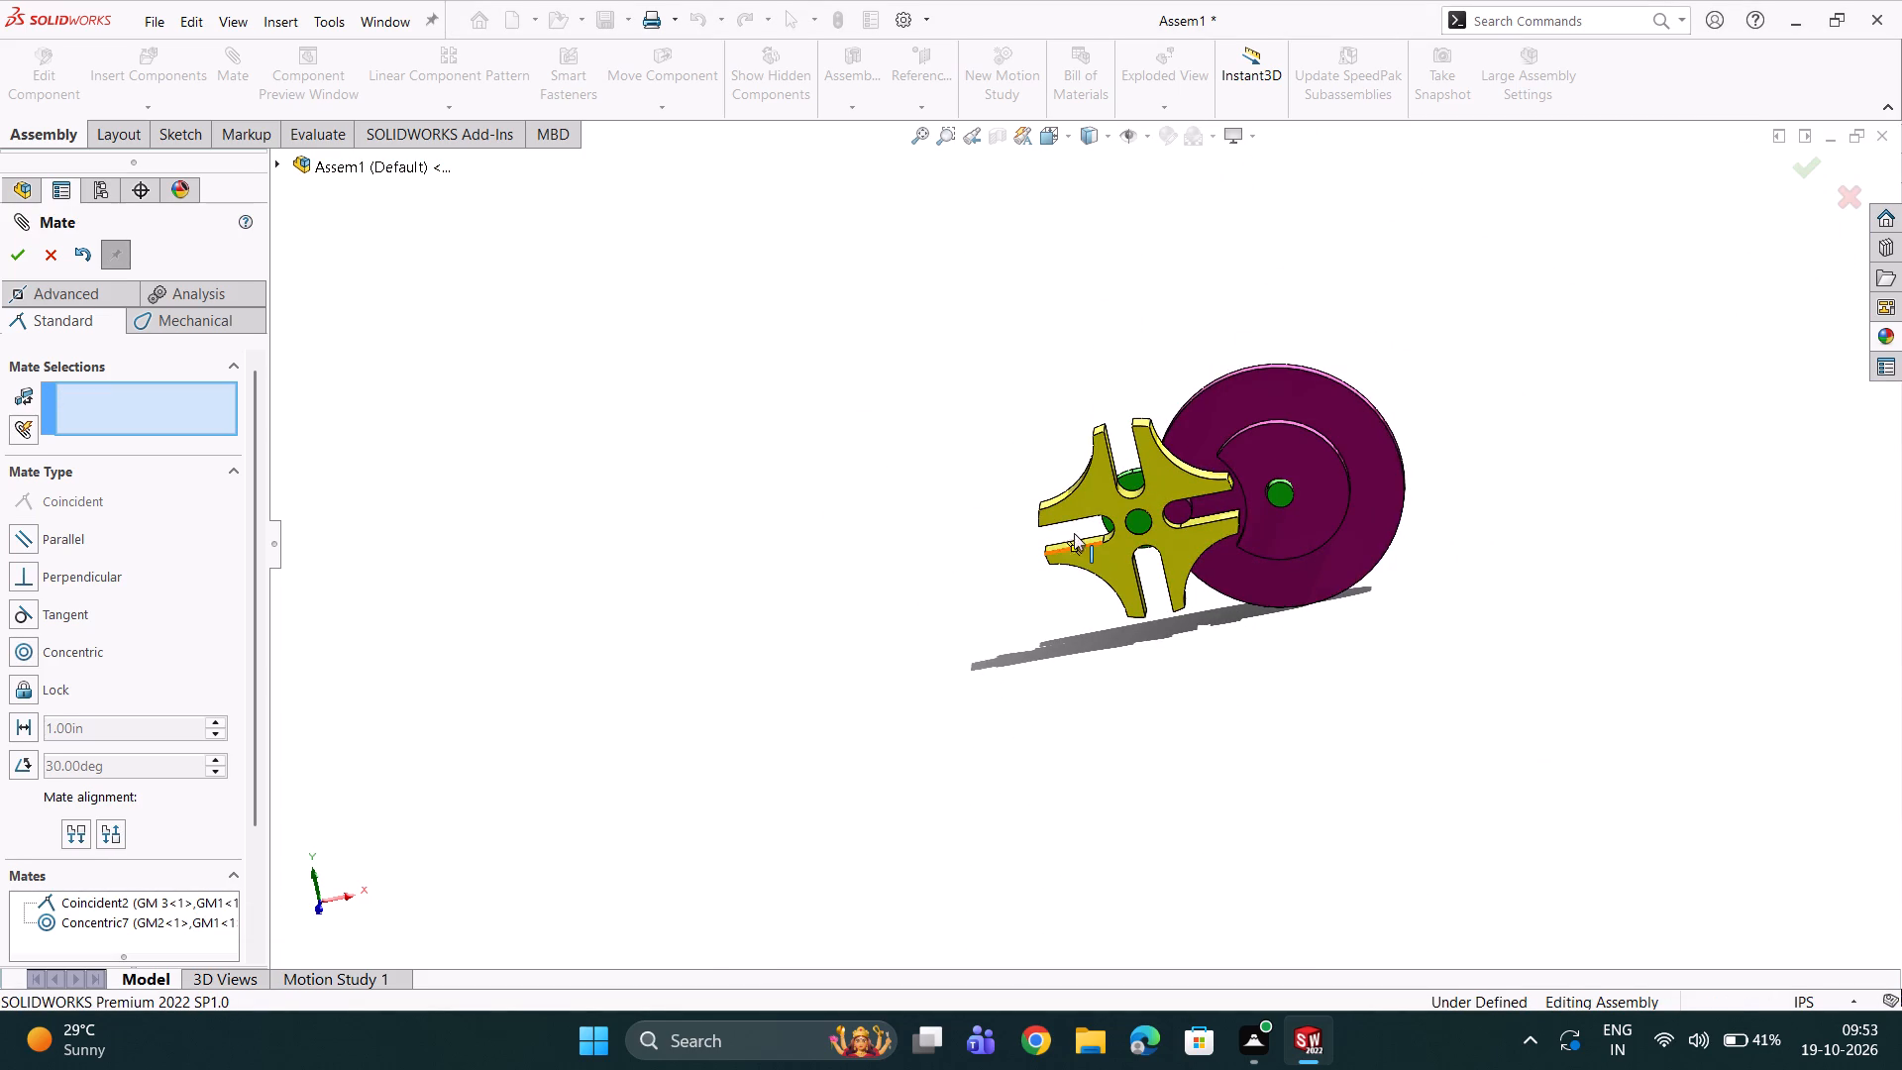
{"action": "left_click_drag", "start_coordinate": [1078, 543], "coordinate": [1164, 591]}
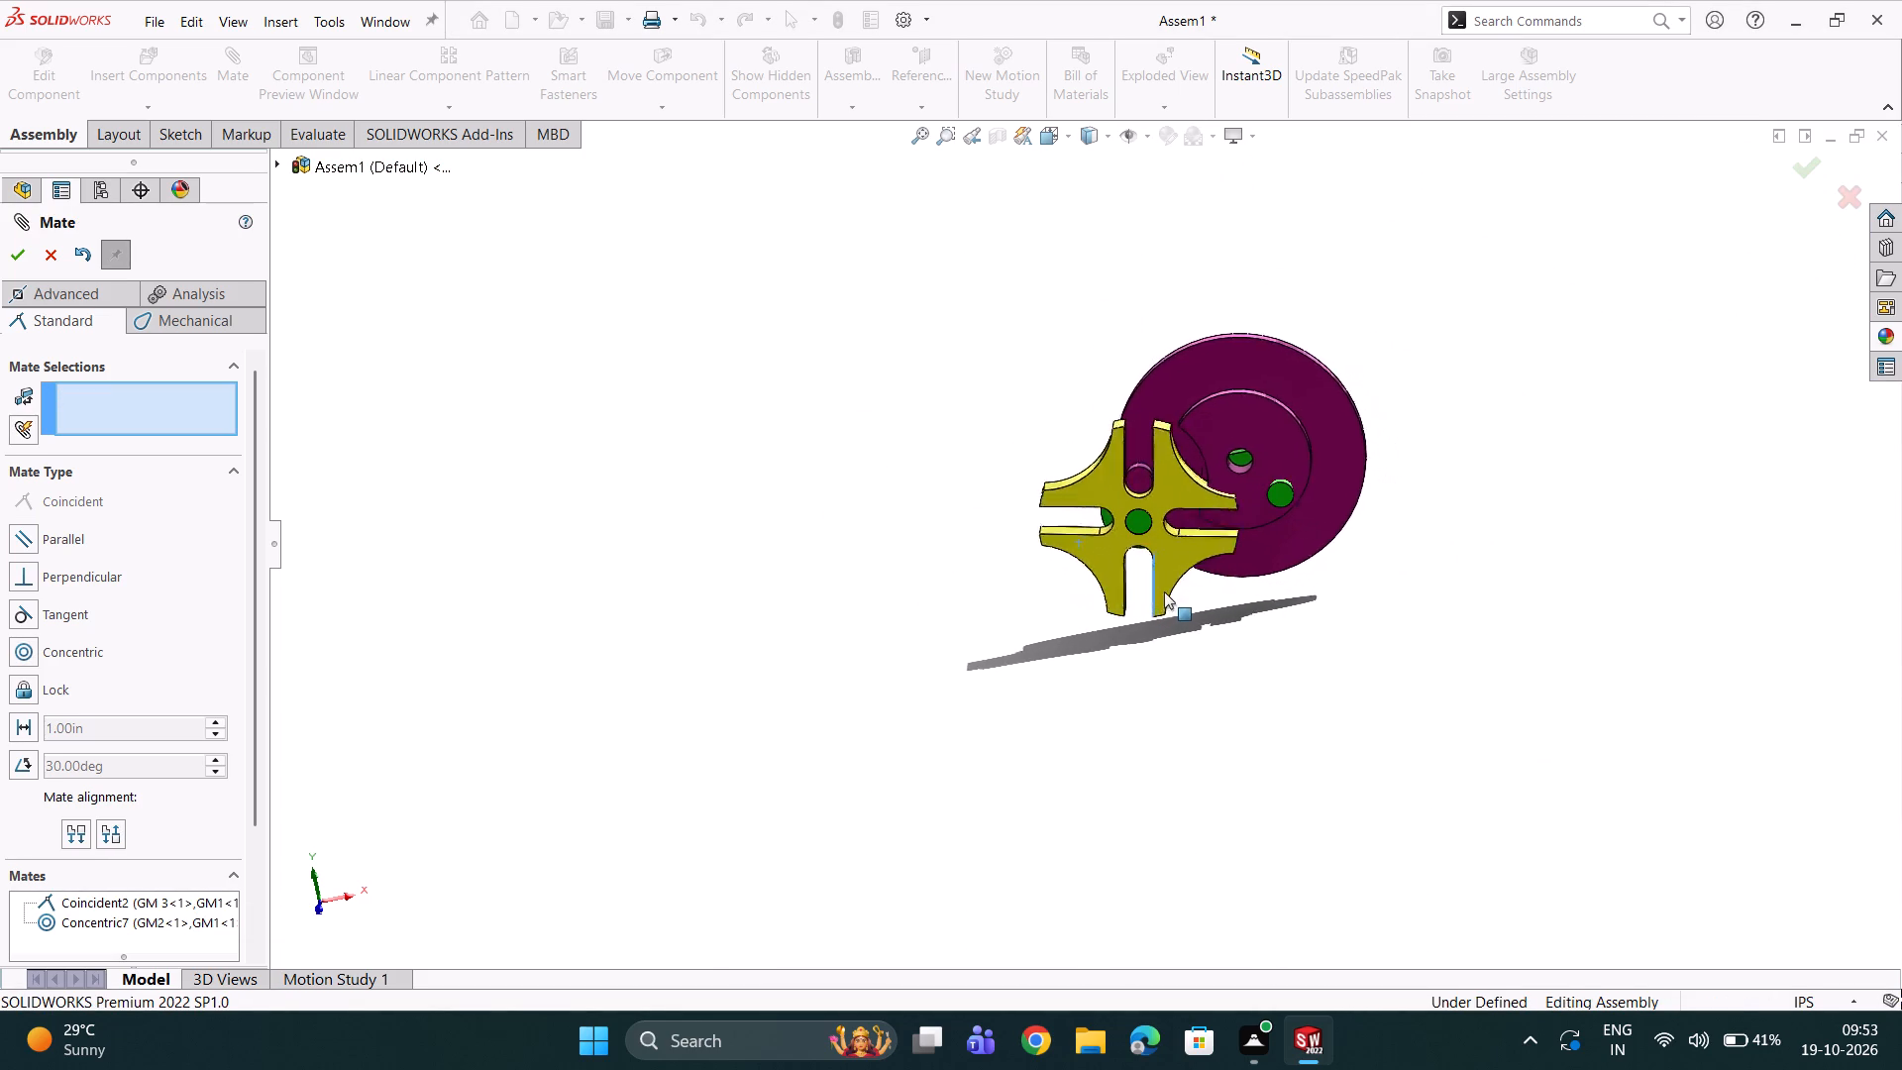
{"action": "left_click_drag", "start_coordinate": [1164, 591], "coordinate": [1086, 647]}
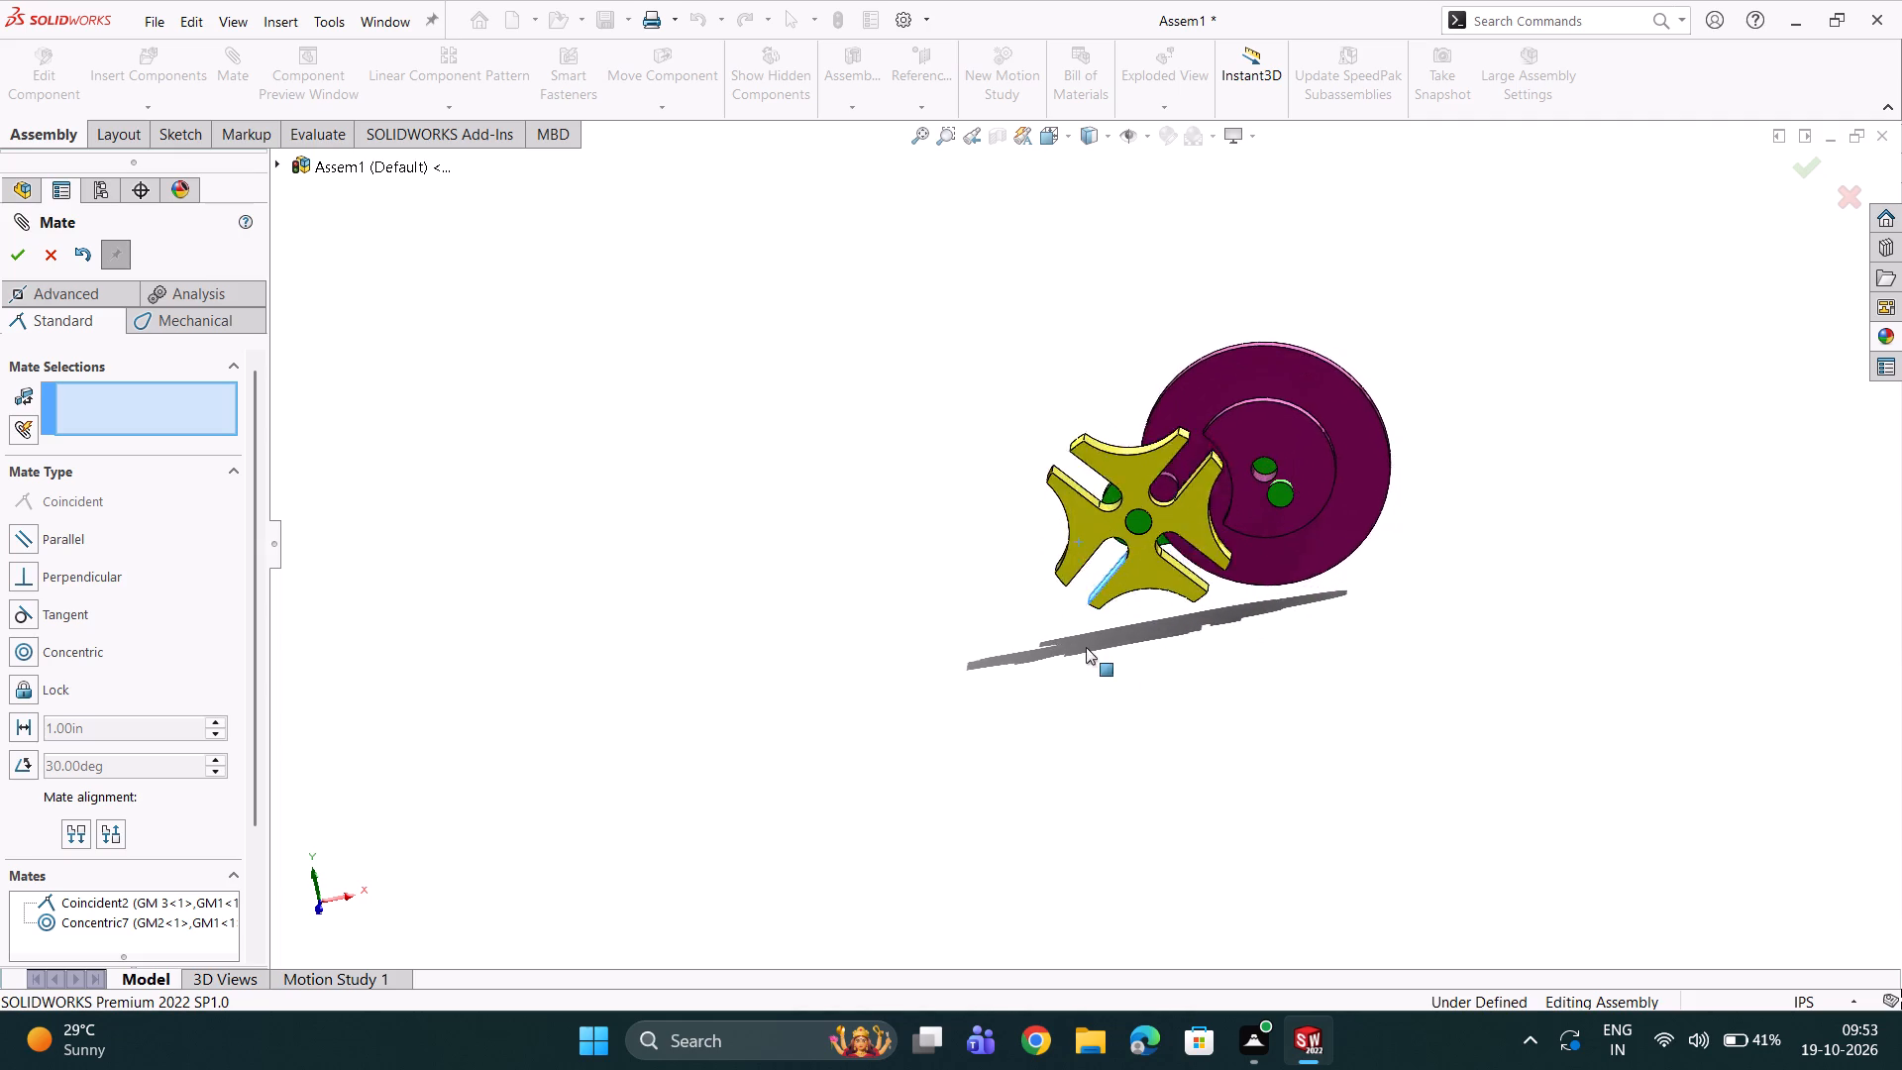
Continue turning the GM2 wheel about its centre pin to check how the GM1 disc follows its slot.
{"action": "left_click_drag", "start_coordinate": [1086, 647], "coordinate": [1127, 558]}
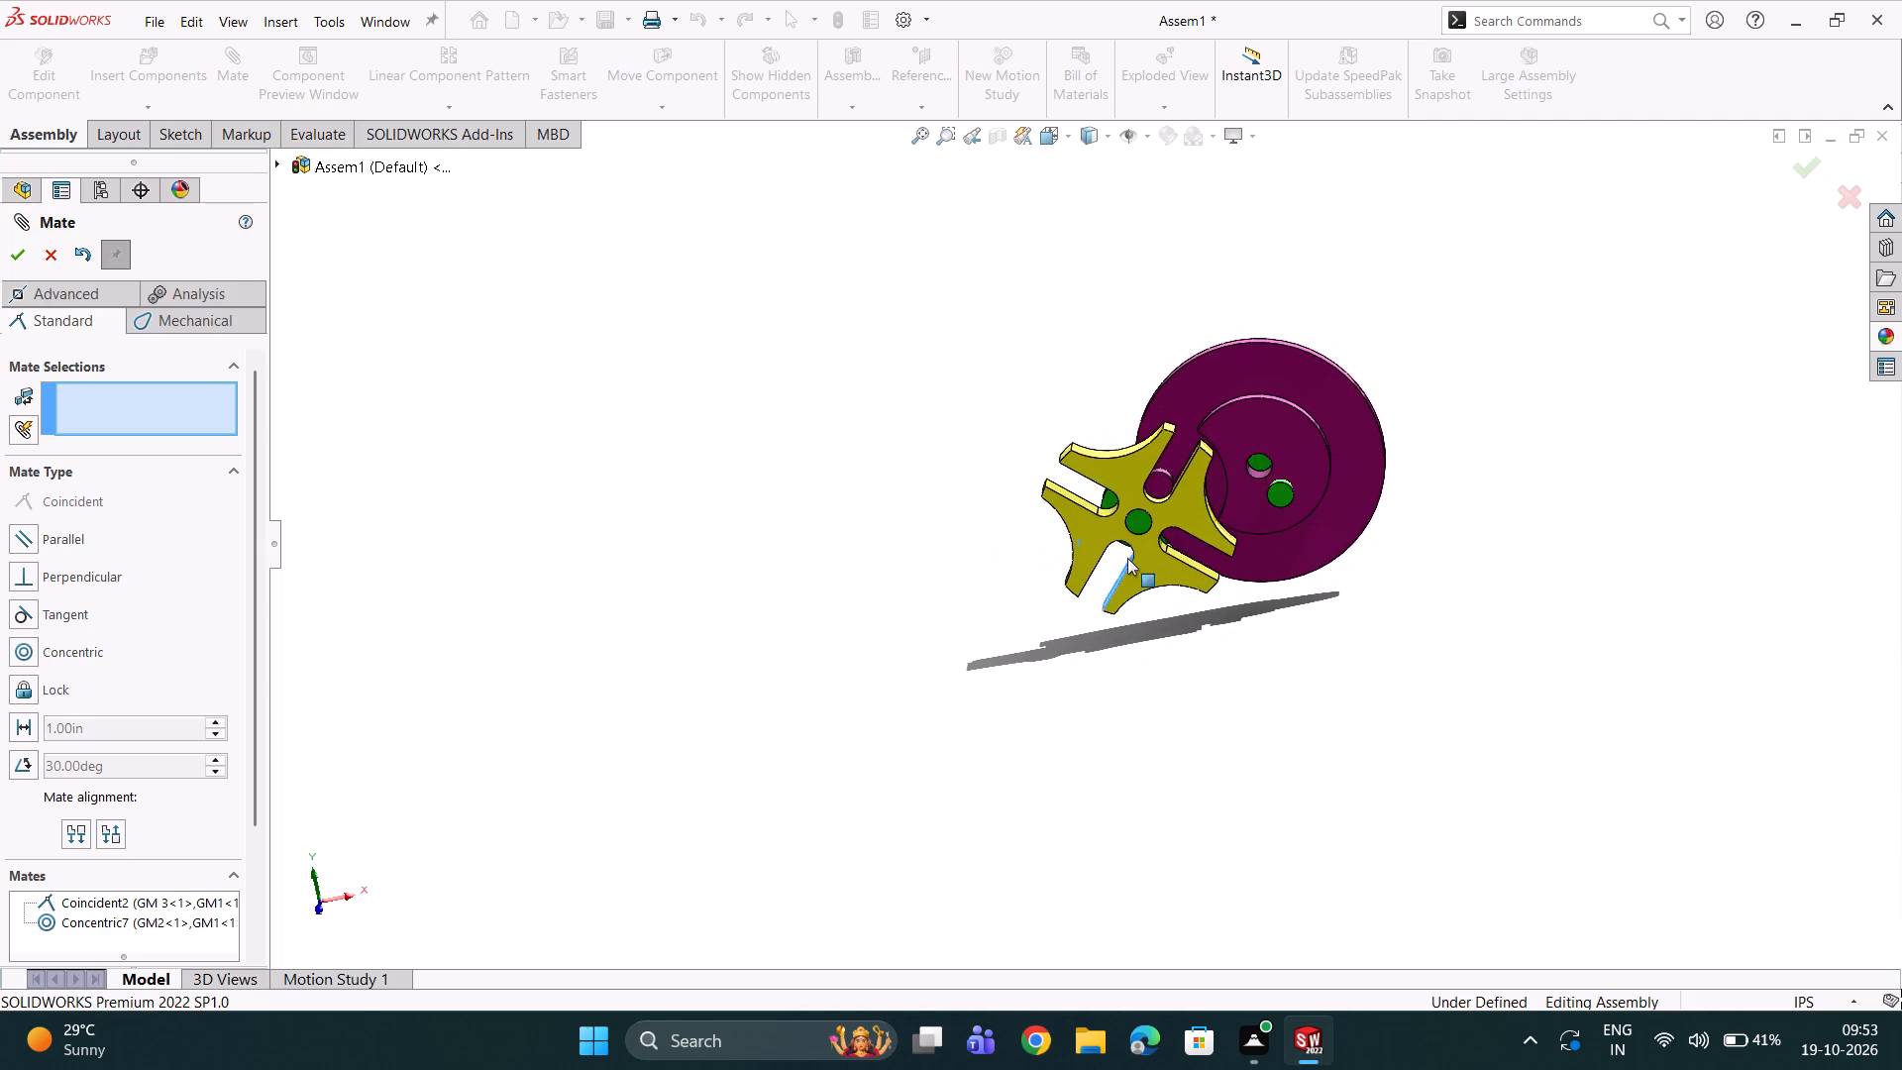
{"action": "left_click_drag", "start_coordinate": [1127, 558], "coordinate": [1130, 535]}
{"action": "left_click_drag", "start_coordinate": [1132, 539], "coordinate": [1147, 621]}
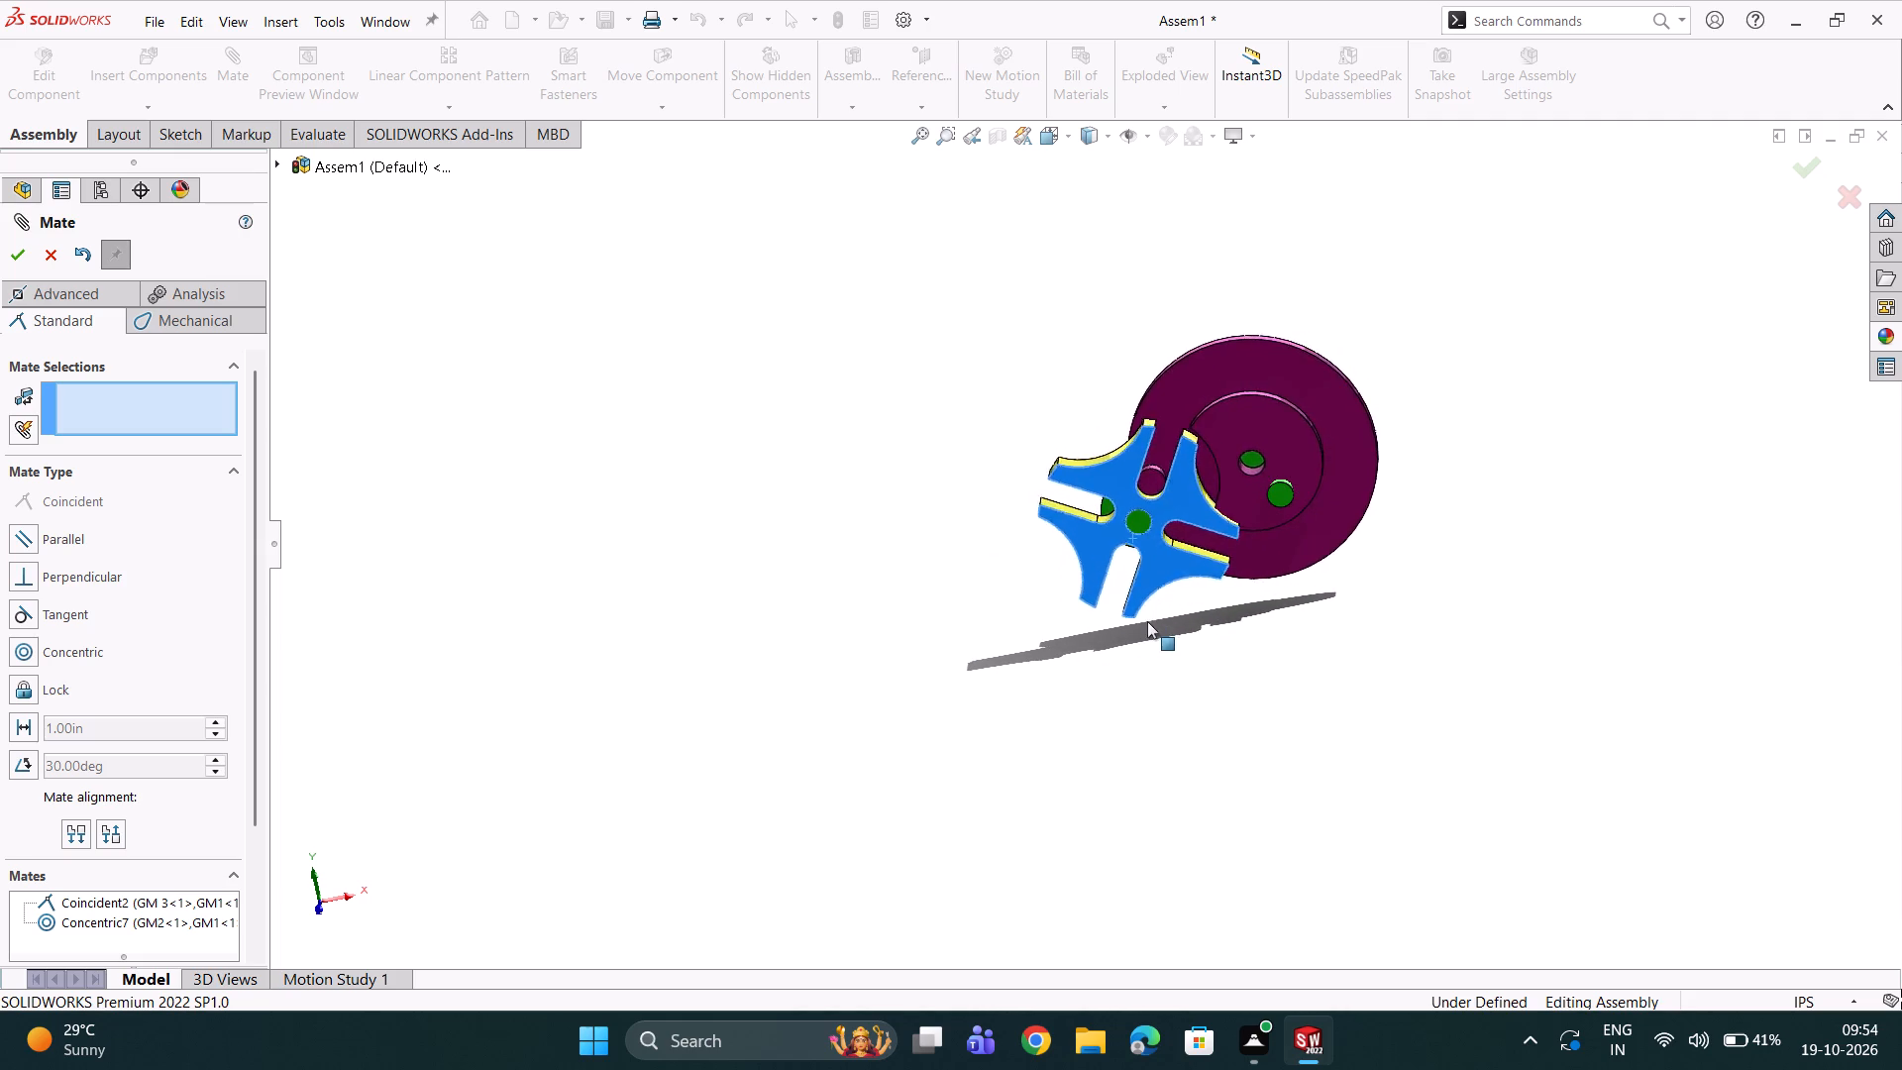
{"action": "left_click_drag", "start_coordinate": [1147, 621], "coordinate": [1056, 536]}
{"action": "left_click_drag", "start_coordinate": [1053, 544], "coordinate": [1074, 619]}
Delete the concentric mate between the rounded end of GM2's slot and GM1's drive pin, keeping the coincident mate.
{"action": "scroll", "coordinate": [1063, 619], "scroll_direction": "down", "scroll_amount": 2}
{"action": "scroll", "coordinate": [1116, 528], "scroll_direction": "down", "scroll_amount": 2}
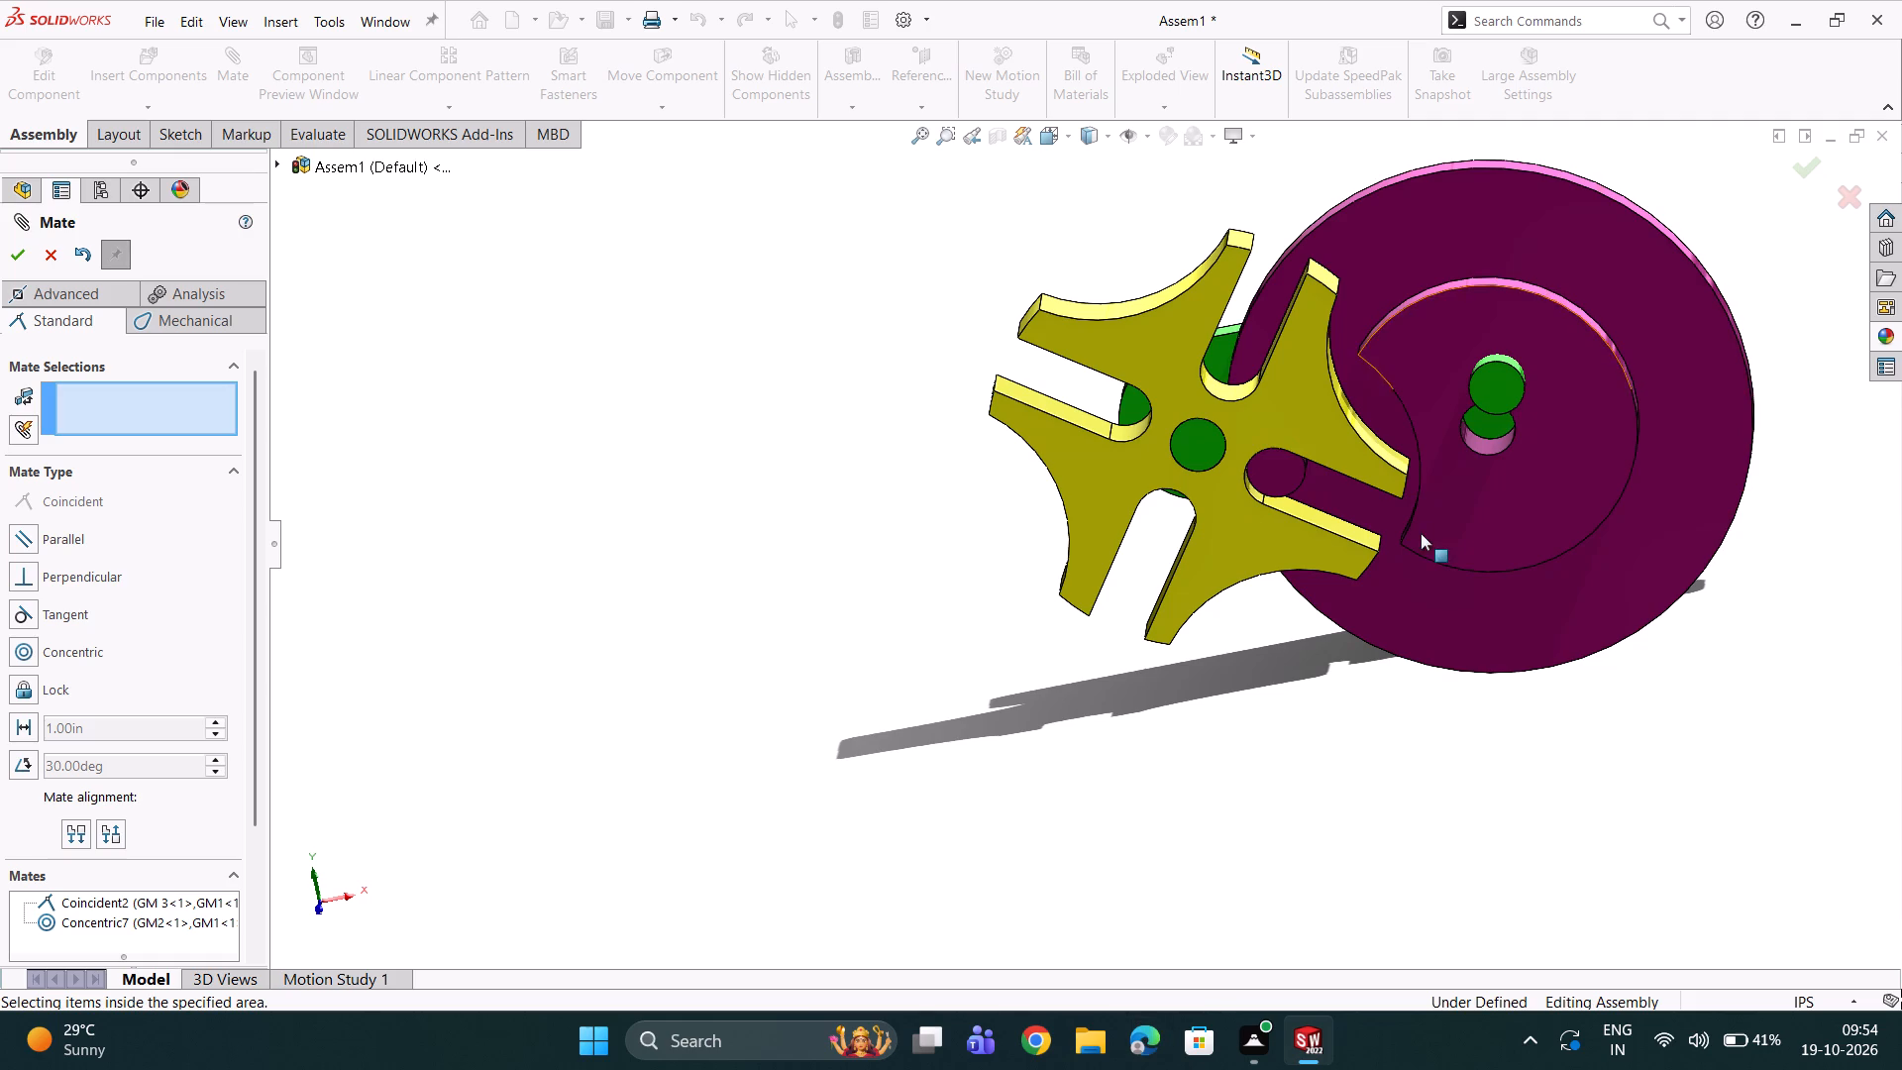
{"action": "left_click", "coordinate": [147, 918]}
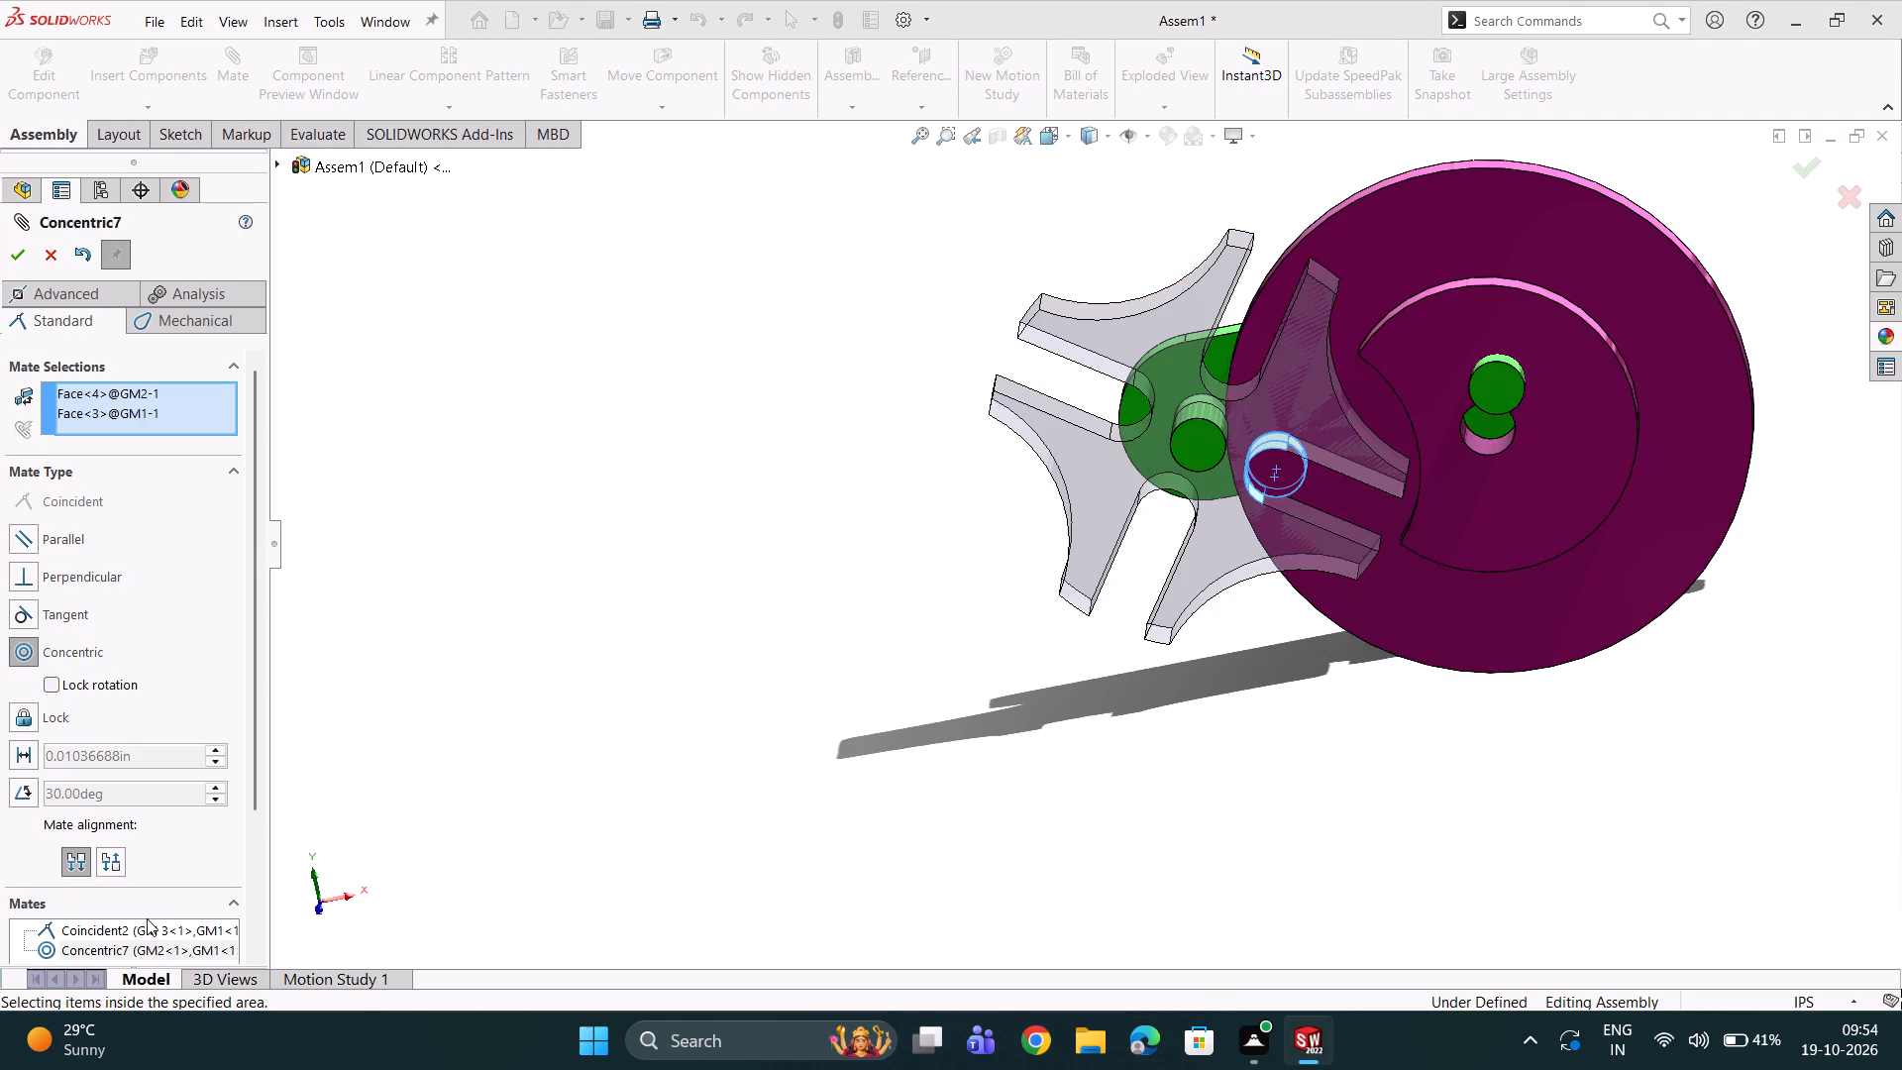
{"action": "left_click", "coordinate": [134, 947]}
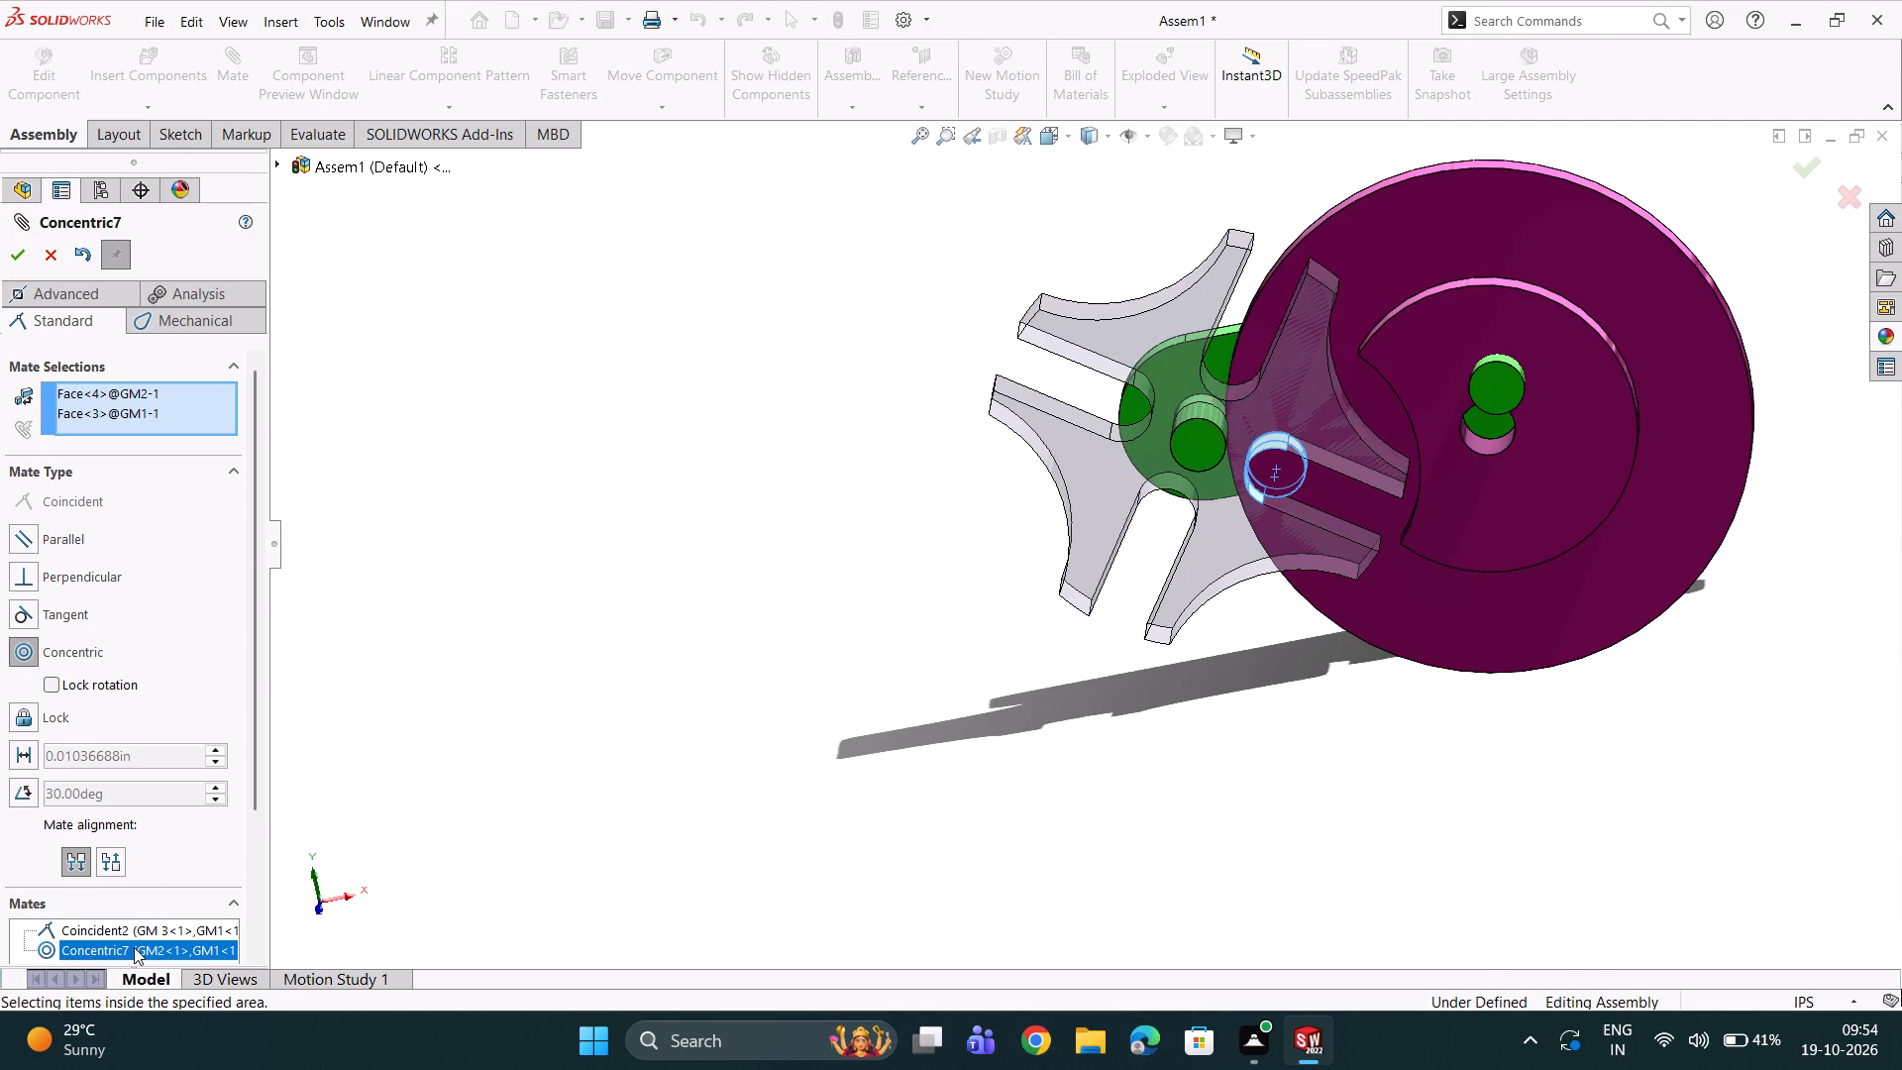
{"action": "right_click", "coordinate": [134, 947]}
{"action": "left_click", "coordinate": [188, 957]}
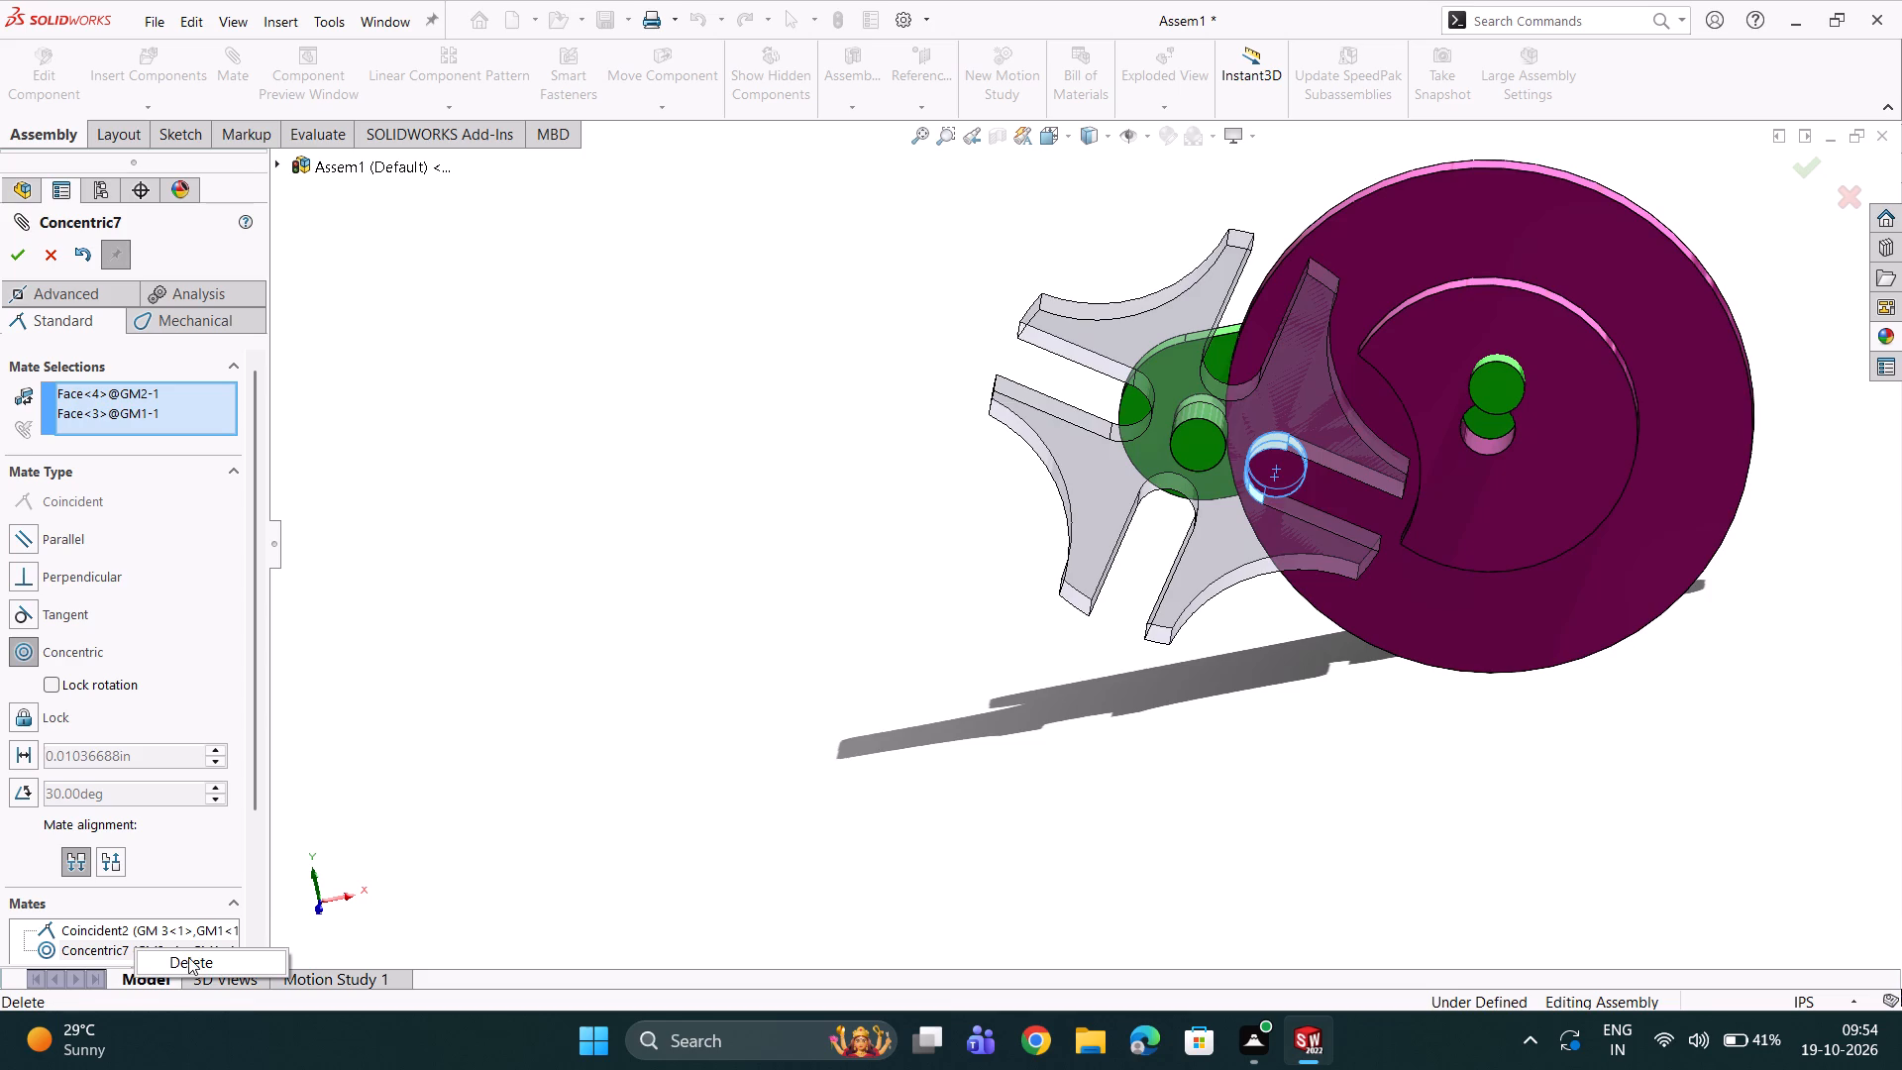
{"action": "left_click", "coordinate": [141, 930]}
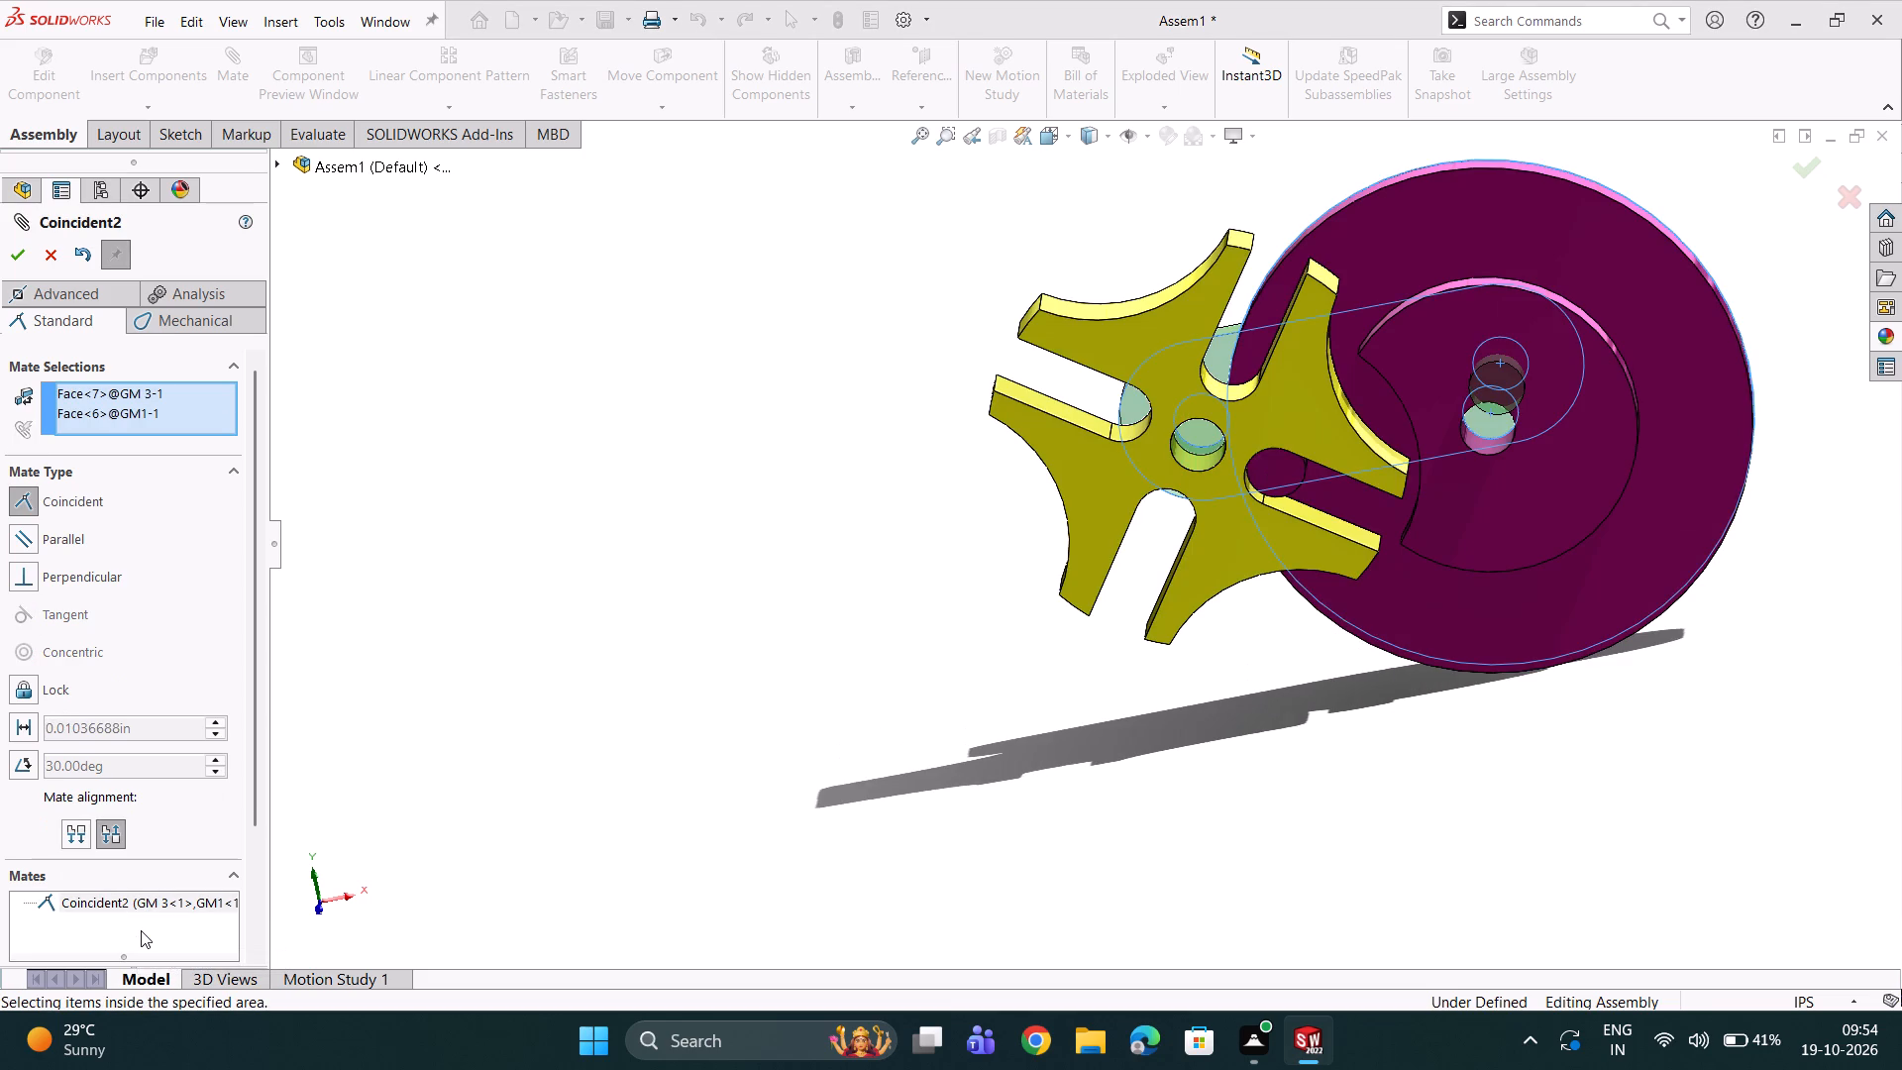
{"action": "scroll", "coordinate": [1398, 371], "scroll_direction": "down", "scroll_amount": 1}
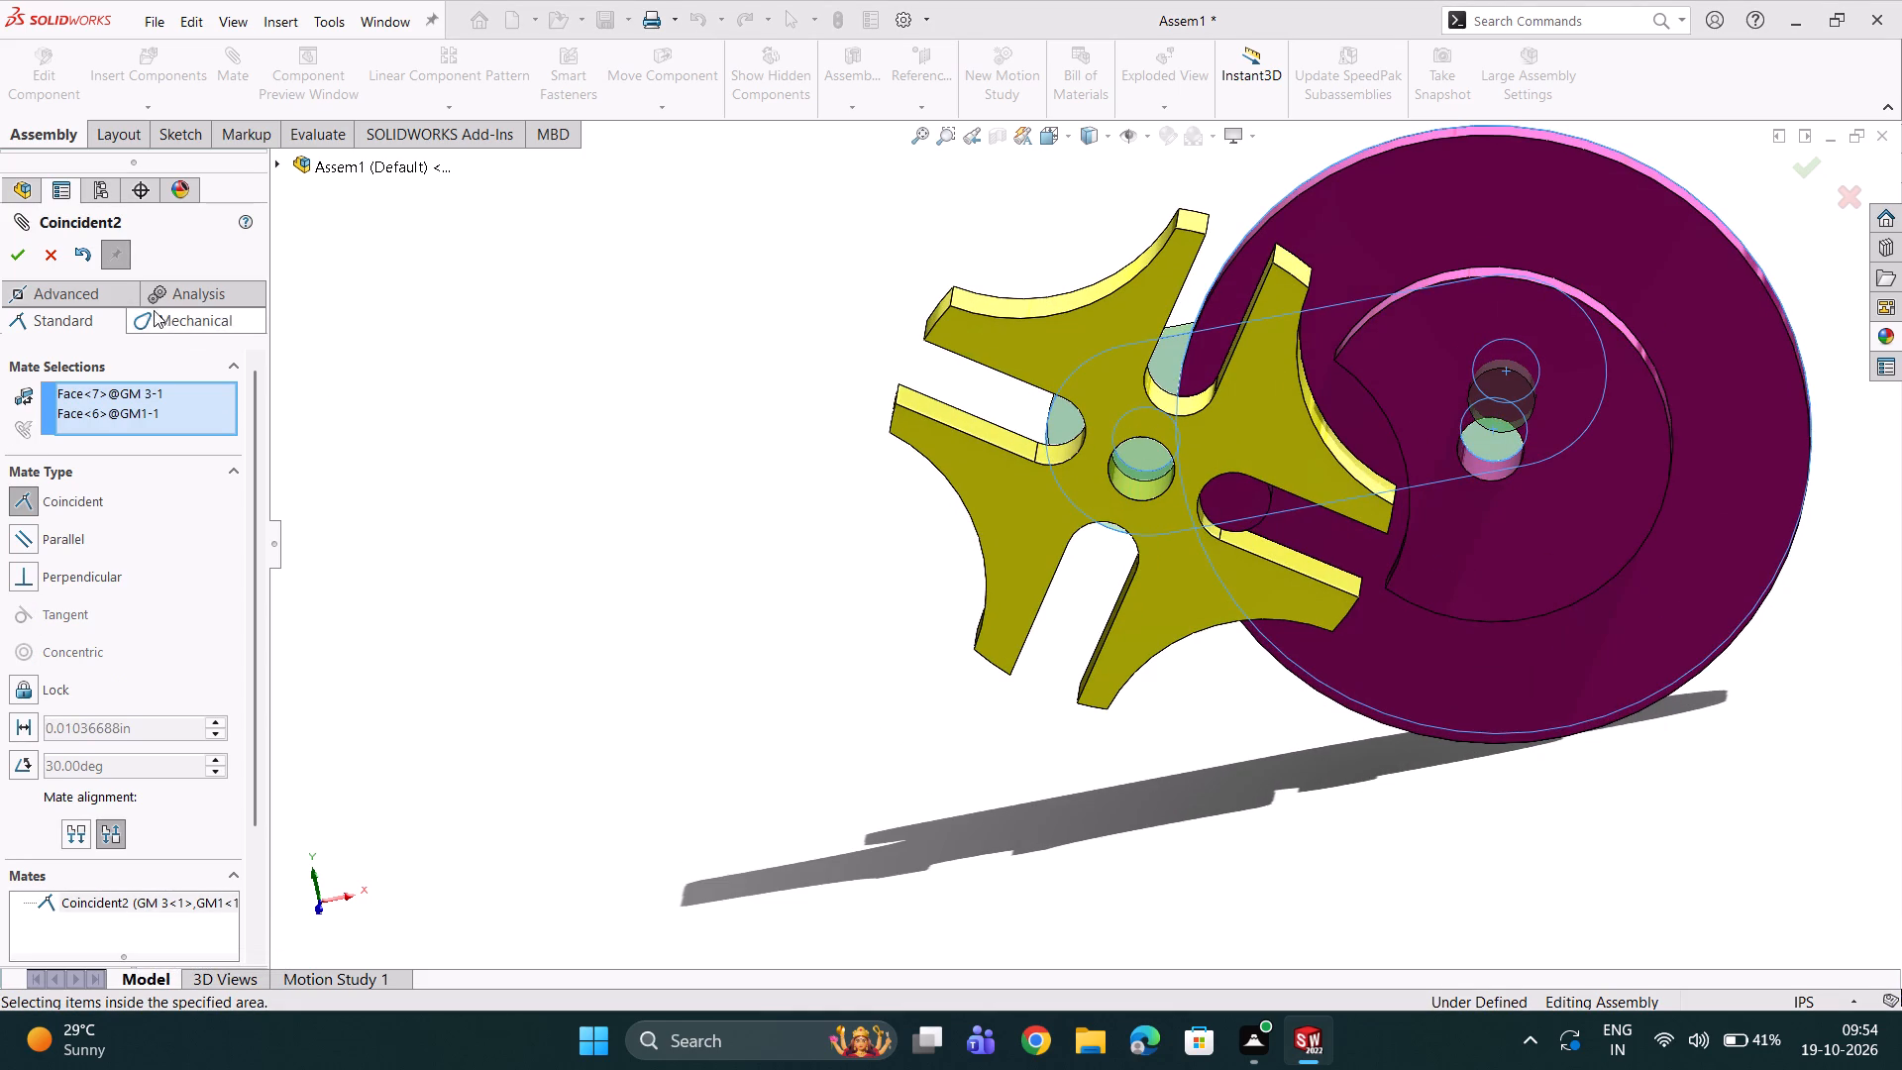
{"action": "left_click", "coordinate": [16, 254]}
Add a concentric mate between GM 3's free pin and the central hole of the GM1 drive disc.
{"action": "scroll", "coordinate": [1514, 328], "scroll_direction": "down", "scroll_amount": 2}
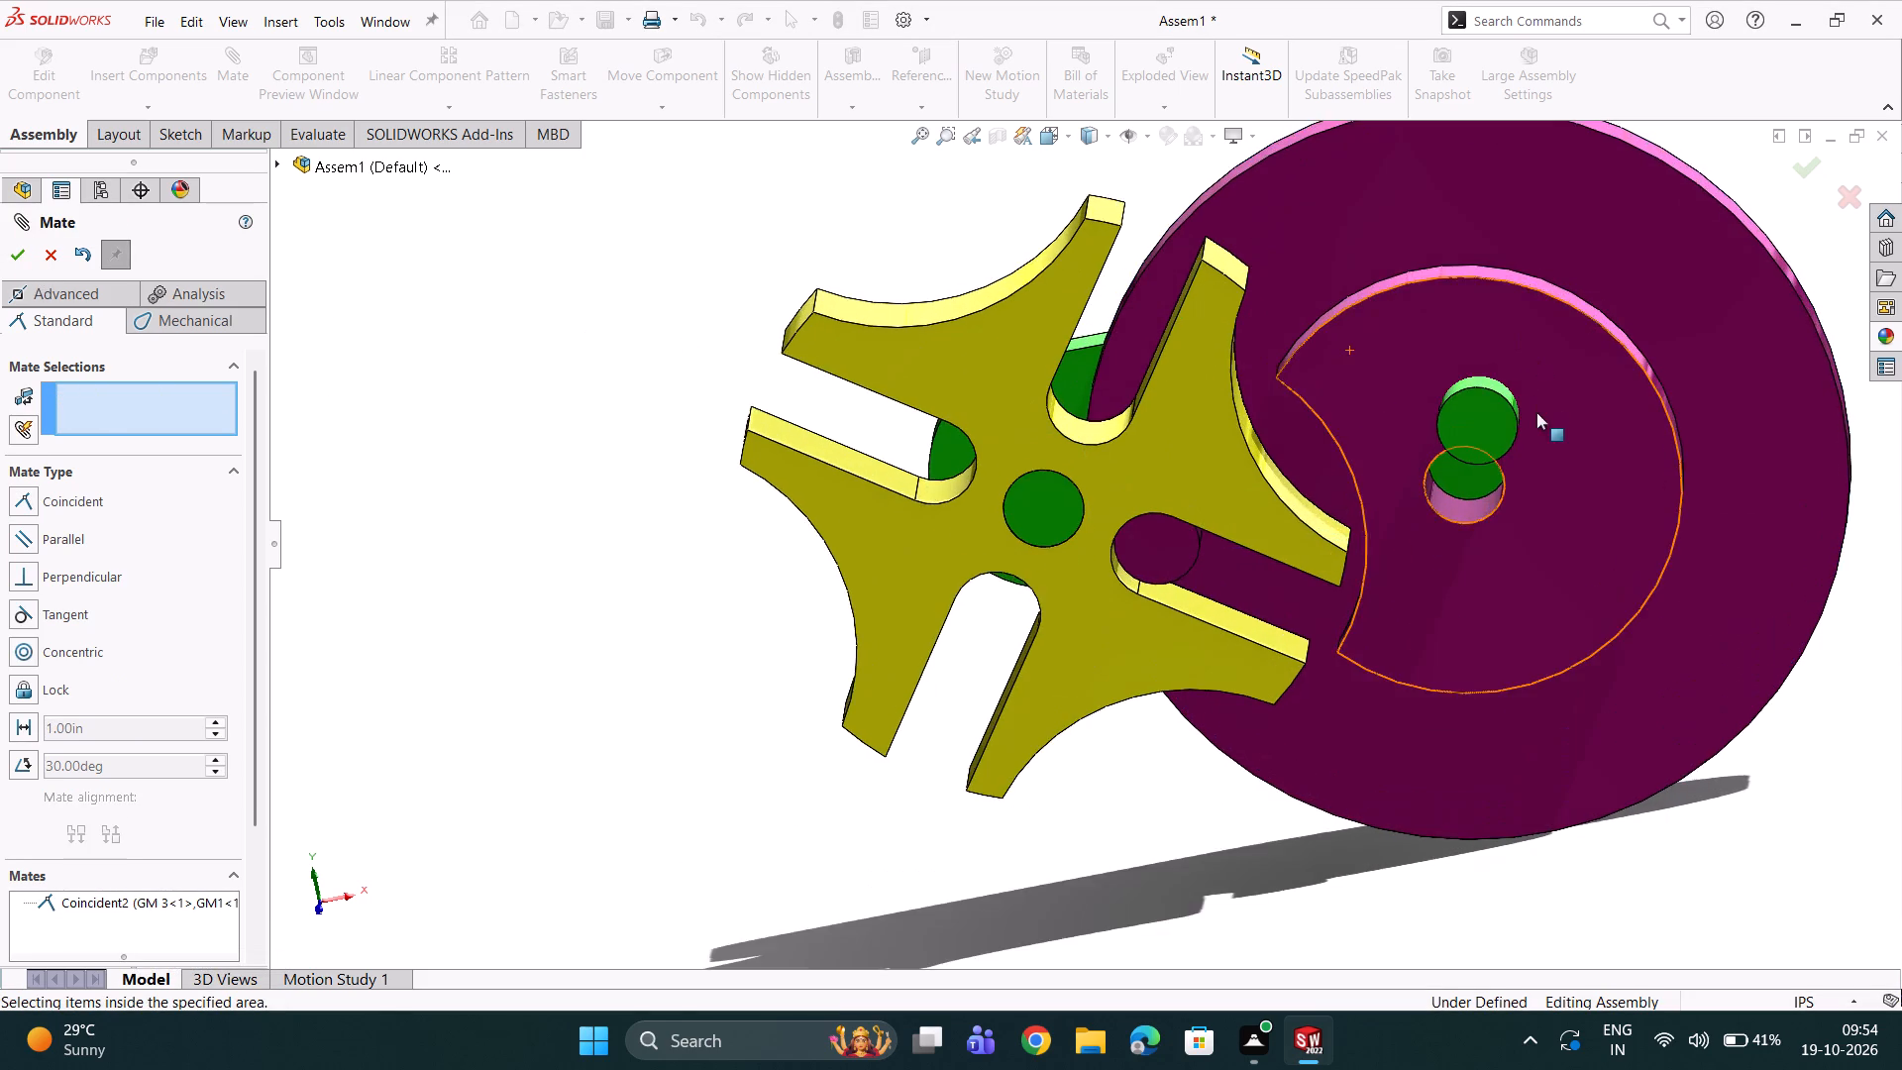
{"action": "scroll", "coordinate": [1536, 412], "scroll_direction": "down", "scroll_amount": 3}
{"action": "middle_click_drag", "start_coordinate": [1369, 483], "coordinate": [1352, 368]}
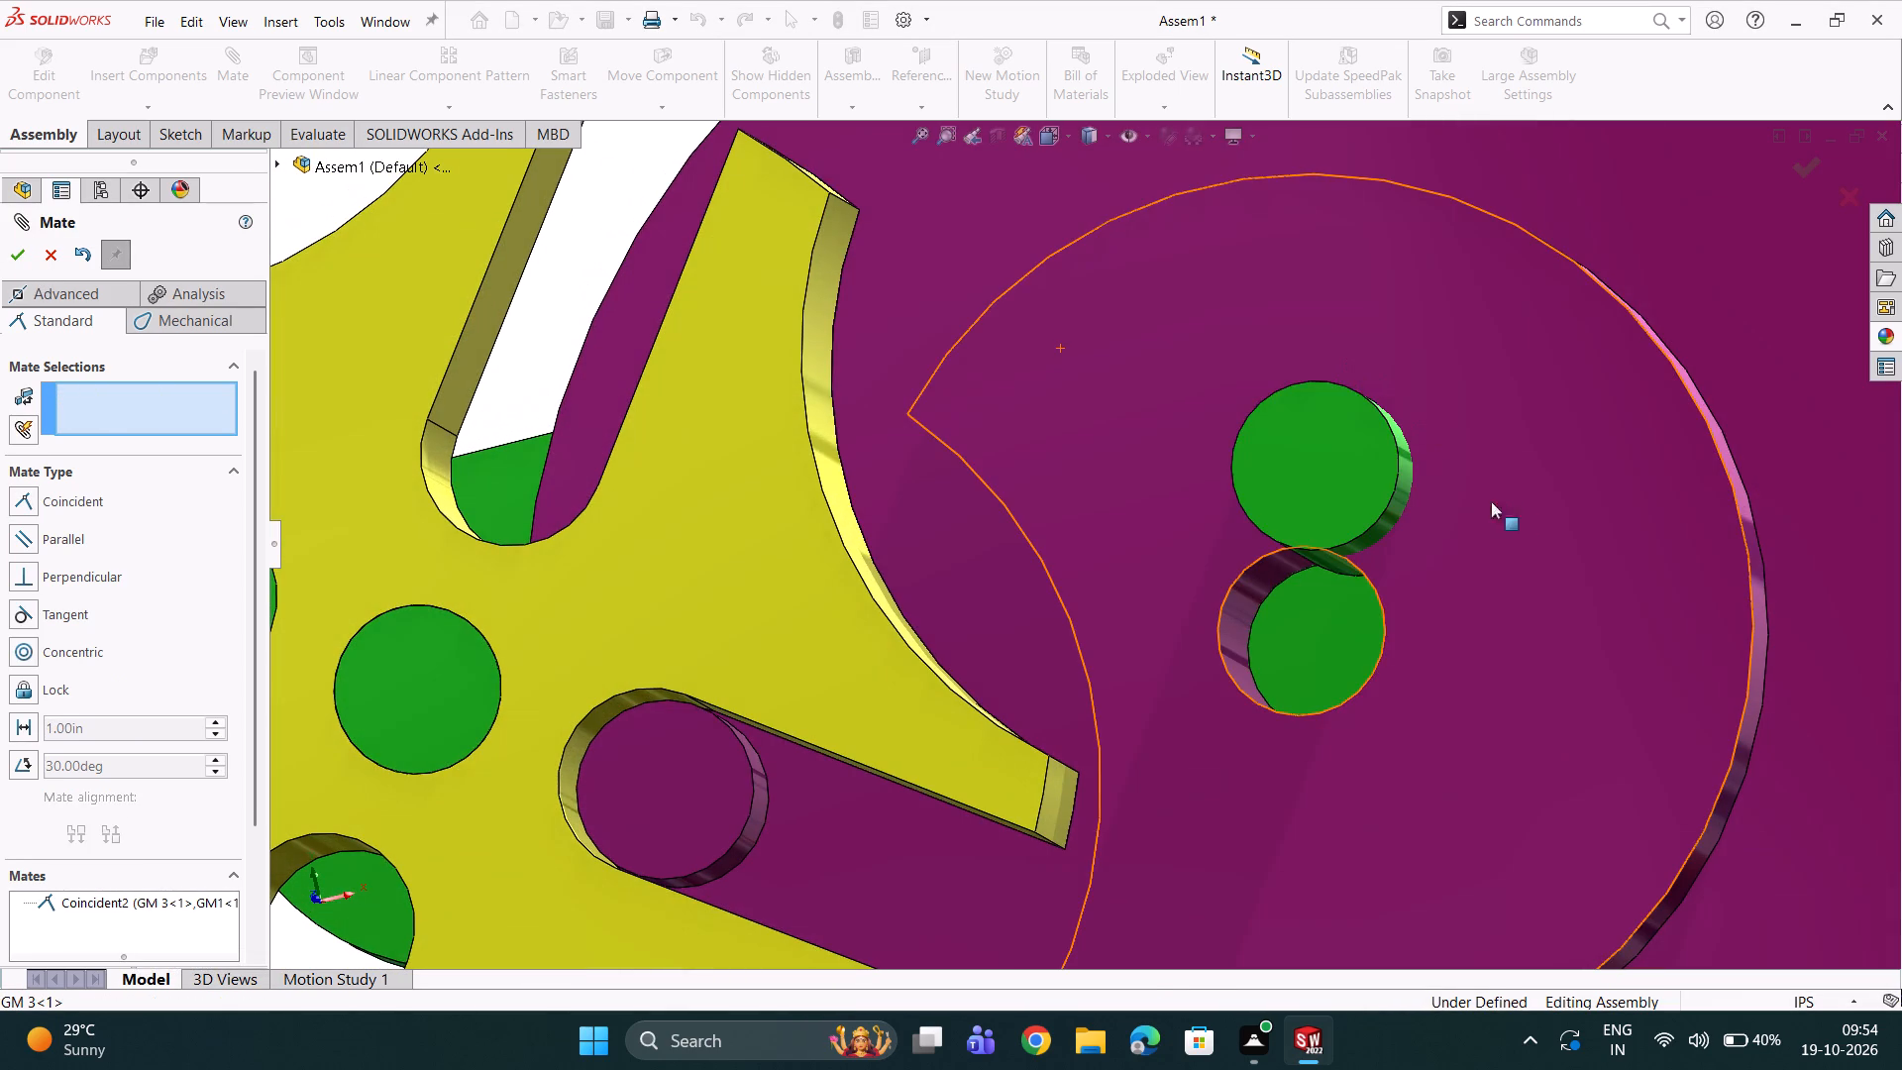
{"action": "left_click", "coordinate": [1396, 502]}
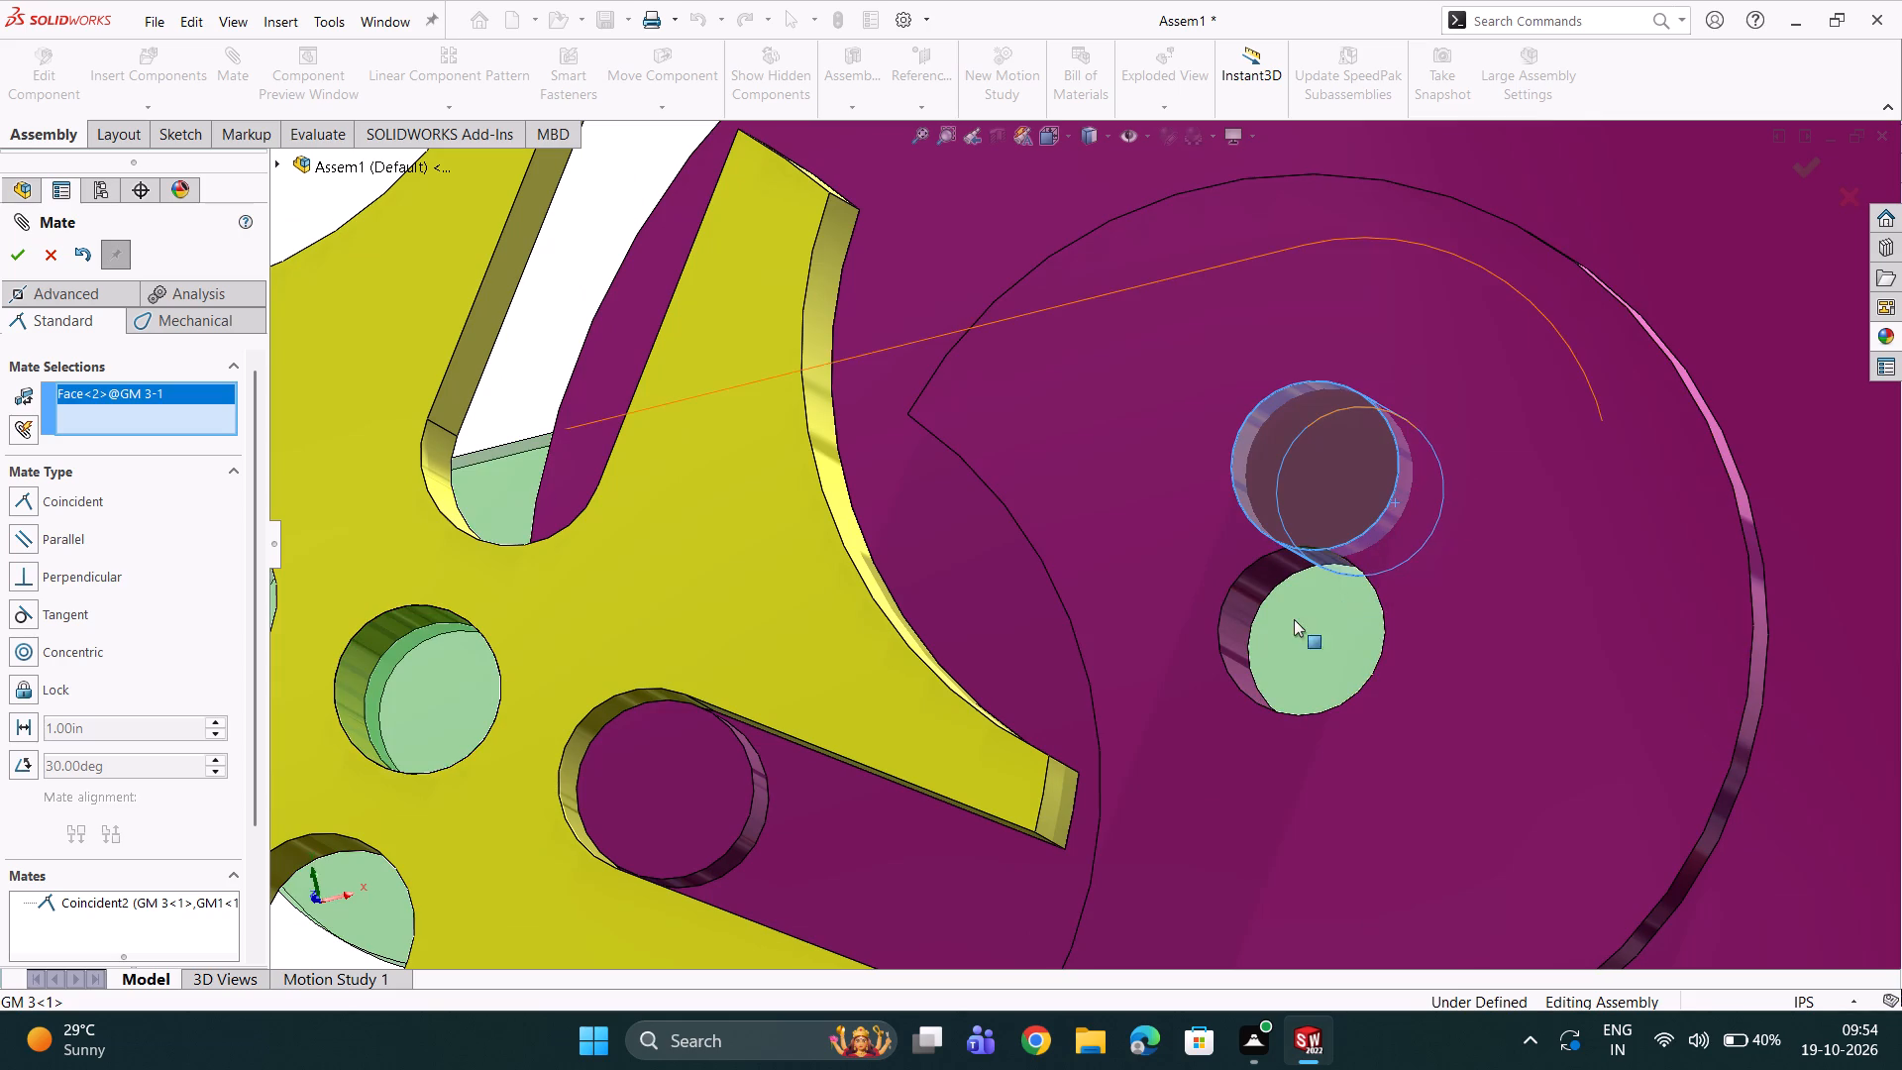
{"action": "double_click", "coordinate": [1224, 614]}
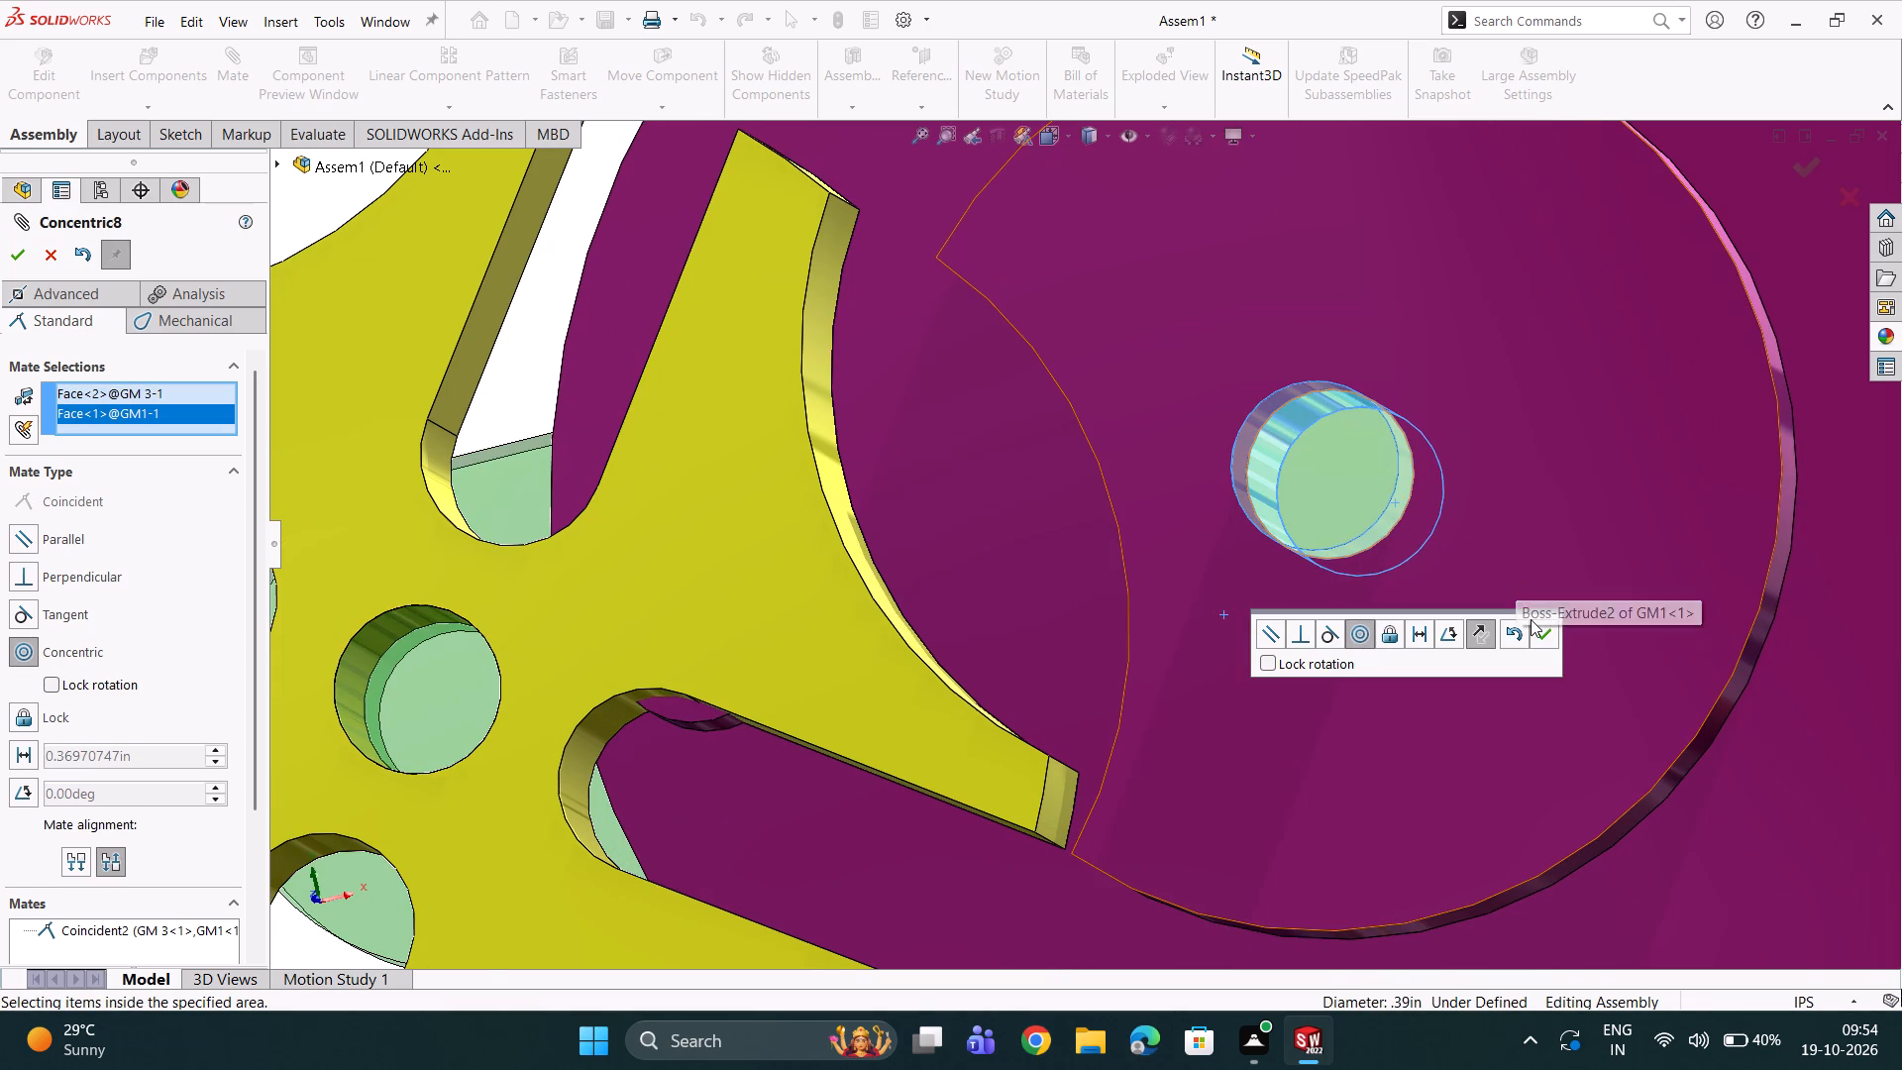
{"action": "left_click", "coordinate": [1533, 628]}
Rotate the GM2 wheel about its centre pin until one slot surrounds GM1's drive pin.
{"action": "scroll", "coordinate": [1319, 626], "scroll_direction": "up", "scroll_amount": 5}
{"action": "scroll", "coordinate": [1109, 664], "scroll_direction": "up", "scroll_amount": 1}
{"action": "scroll", "coordinate": [933, 590], "scroll_direction": "down", "scroll_amount": 2}
{"action": "scroll", "coordinate": [826, 564], "scroll_direction": "up", "scroll_amount": 2}
{"action": "scroll", "coordinate": [752, 543], "scroll_direction": "down", "scroll_amount": 2}
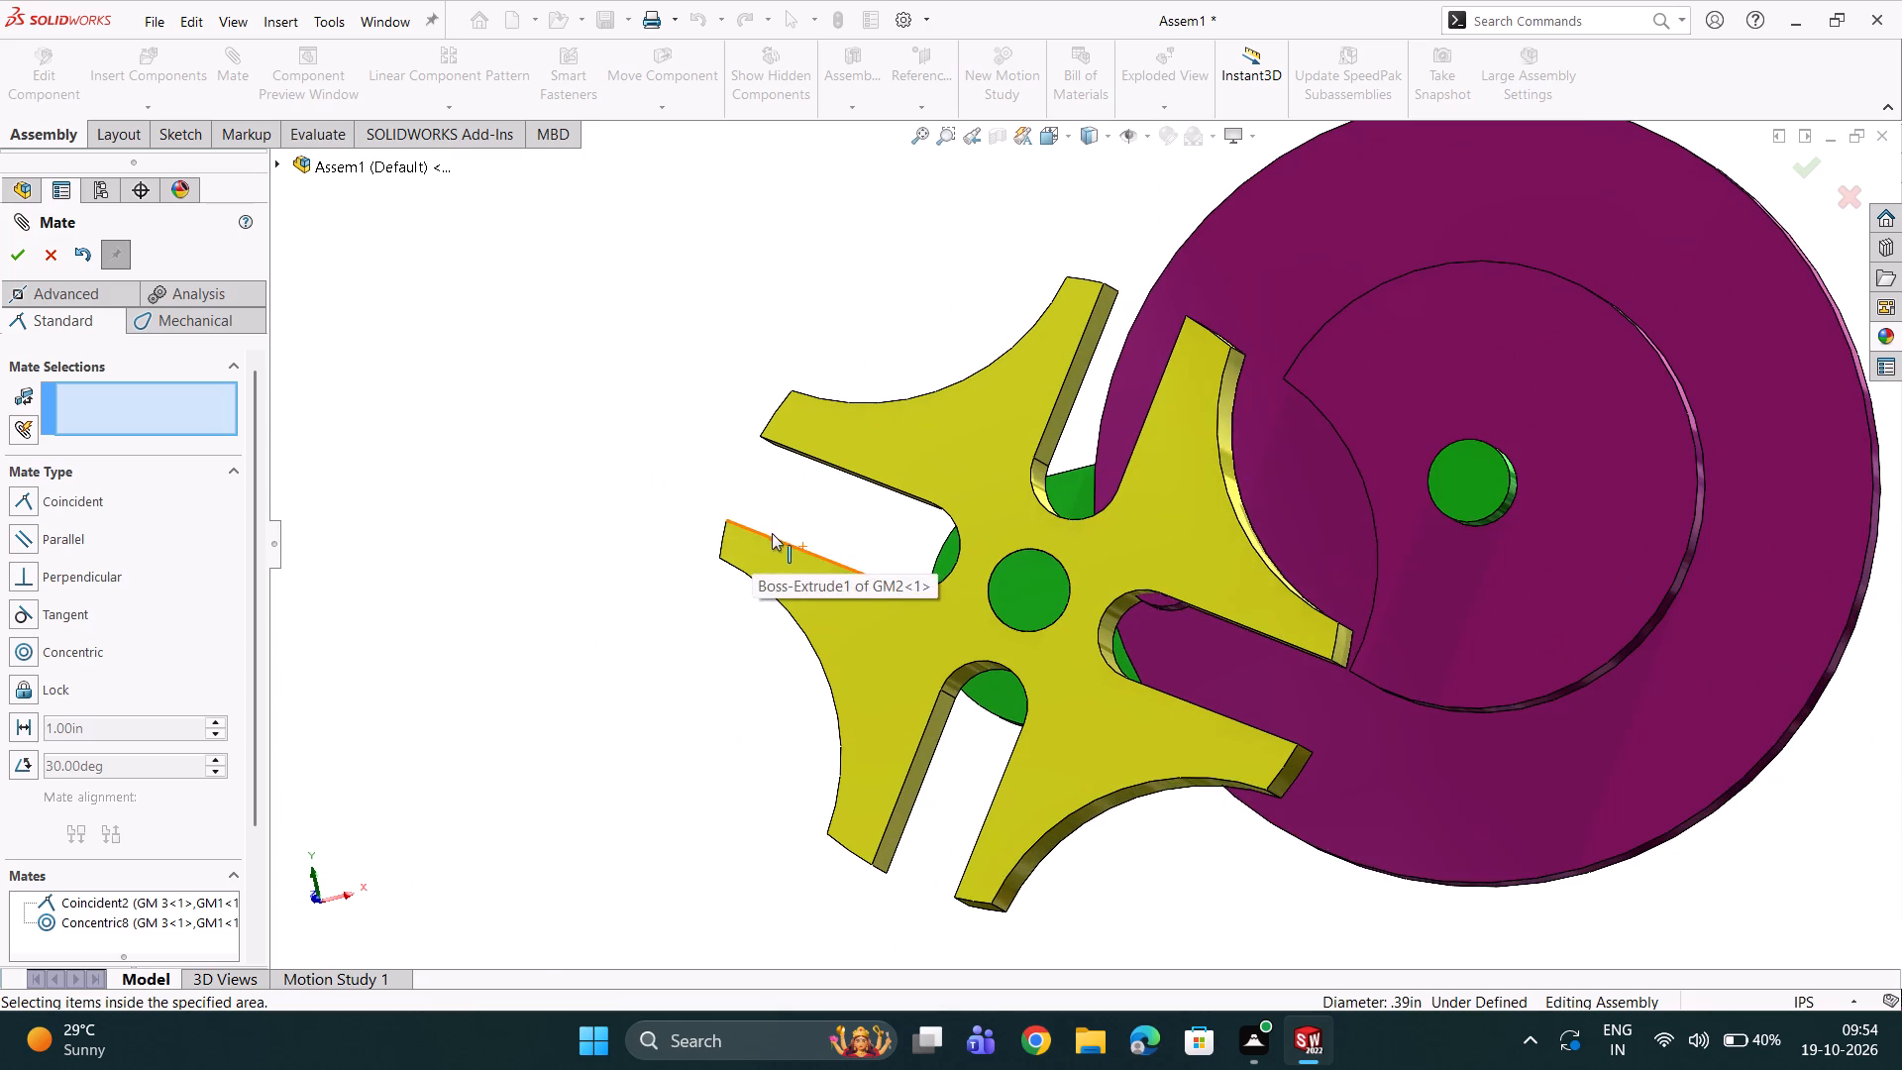
{"action": "left_click_drag", "start_coordinate": [775, 533], "coordinate": [771, 572]}
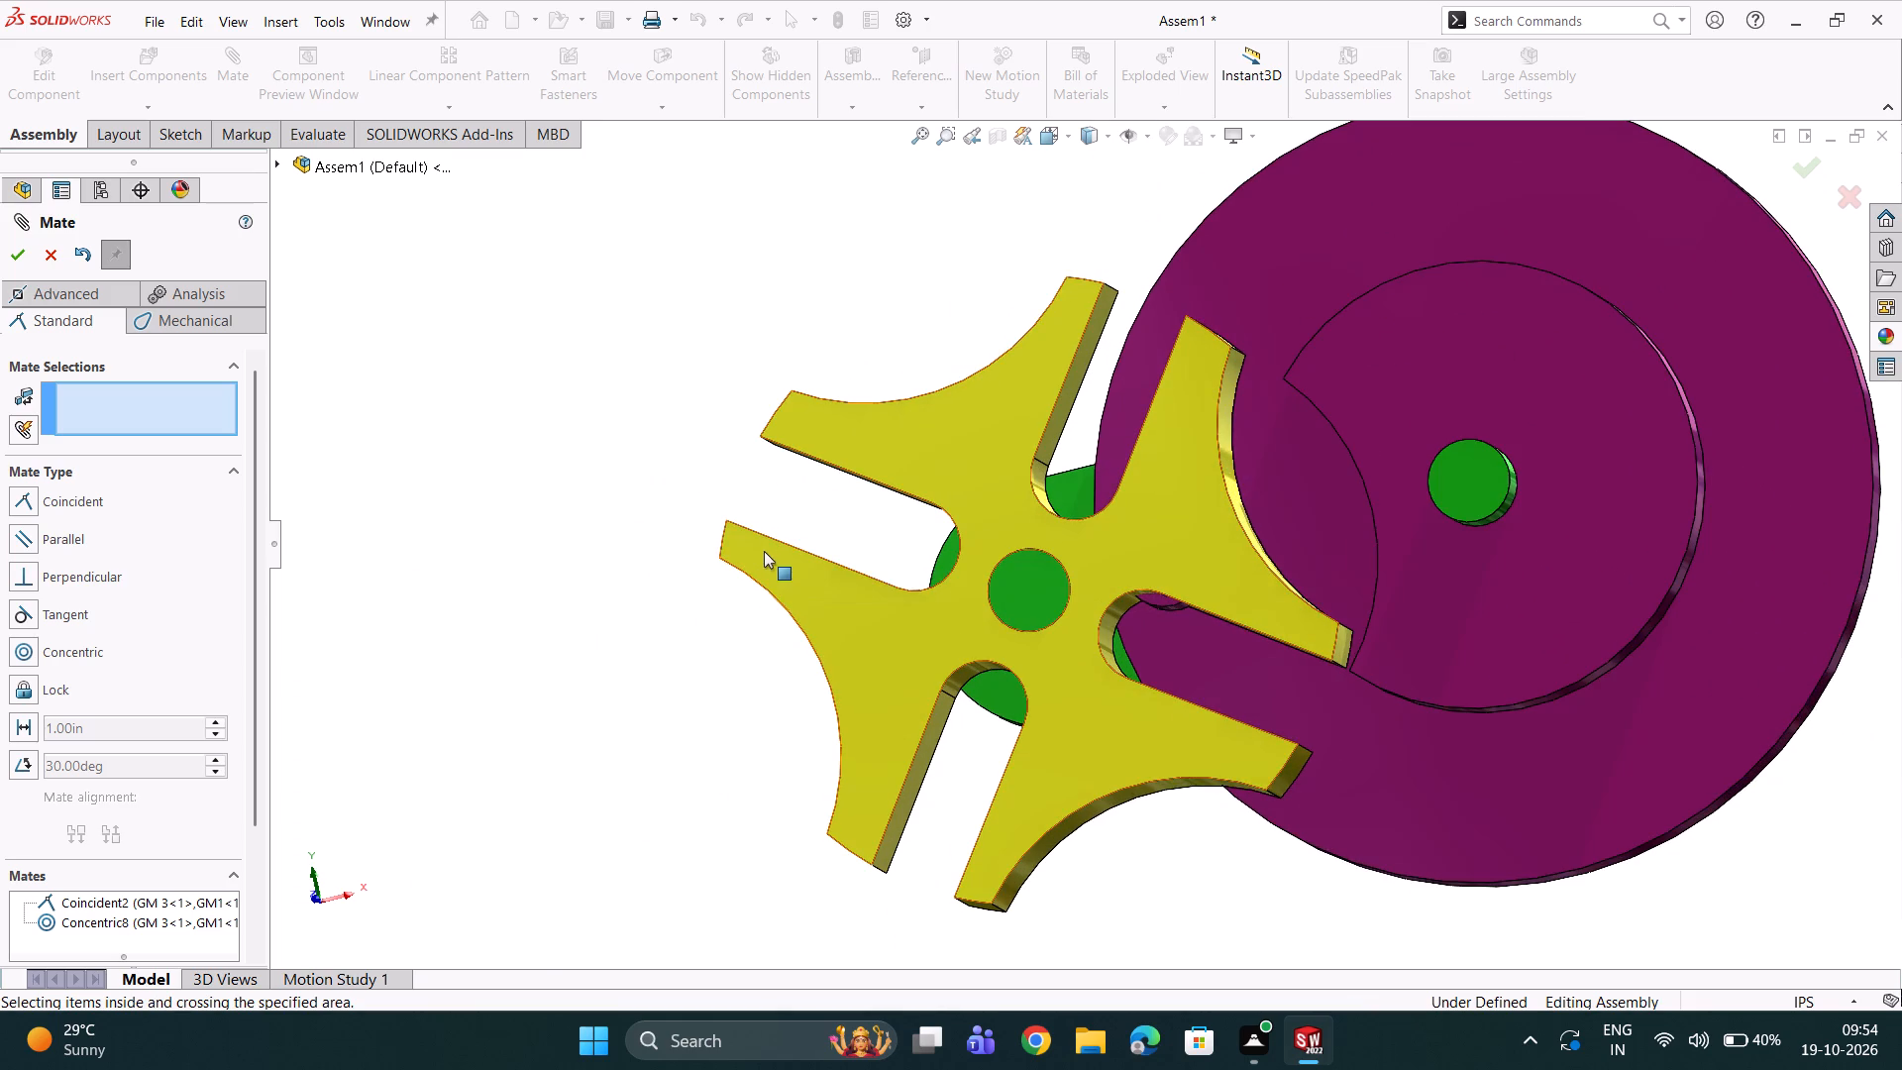
{"action": "left_click_drag", "start_coordinate": [756, 556], "coordinate": [857, 752]}
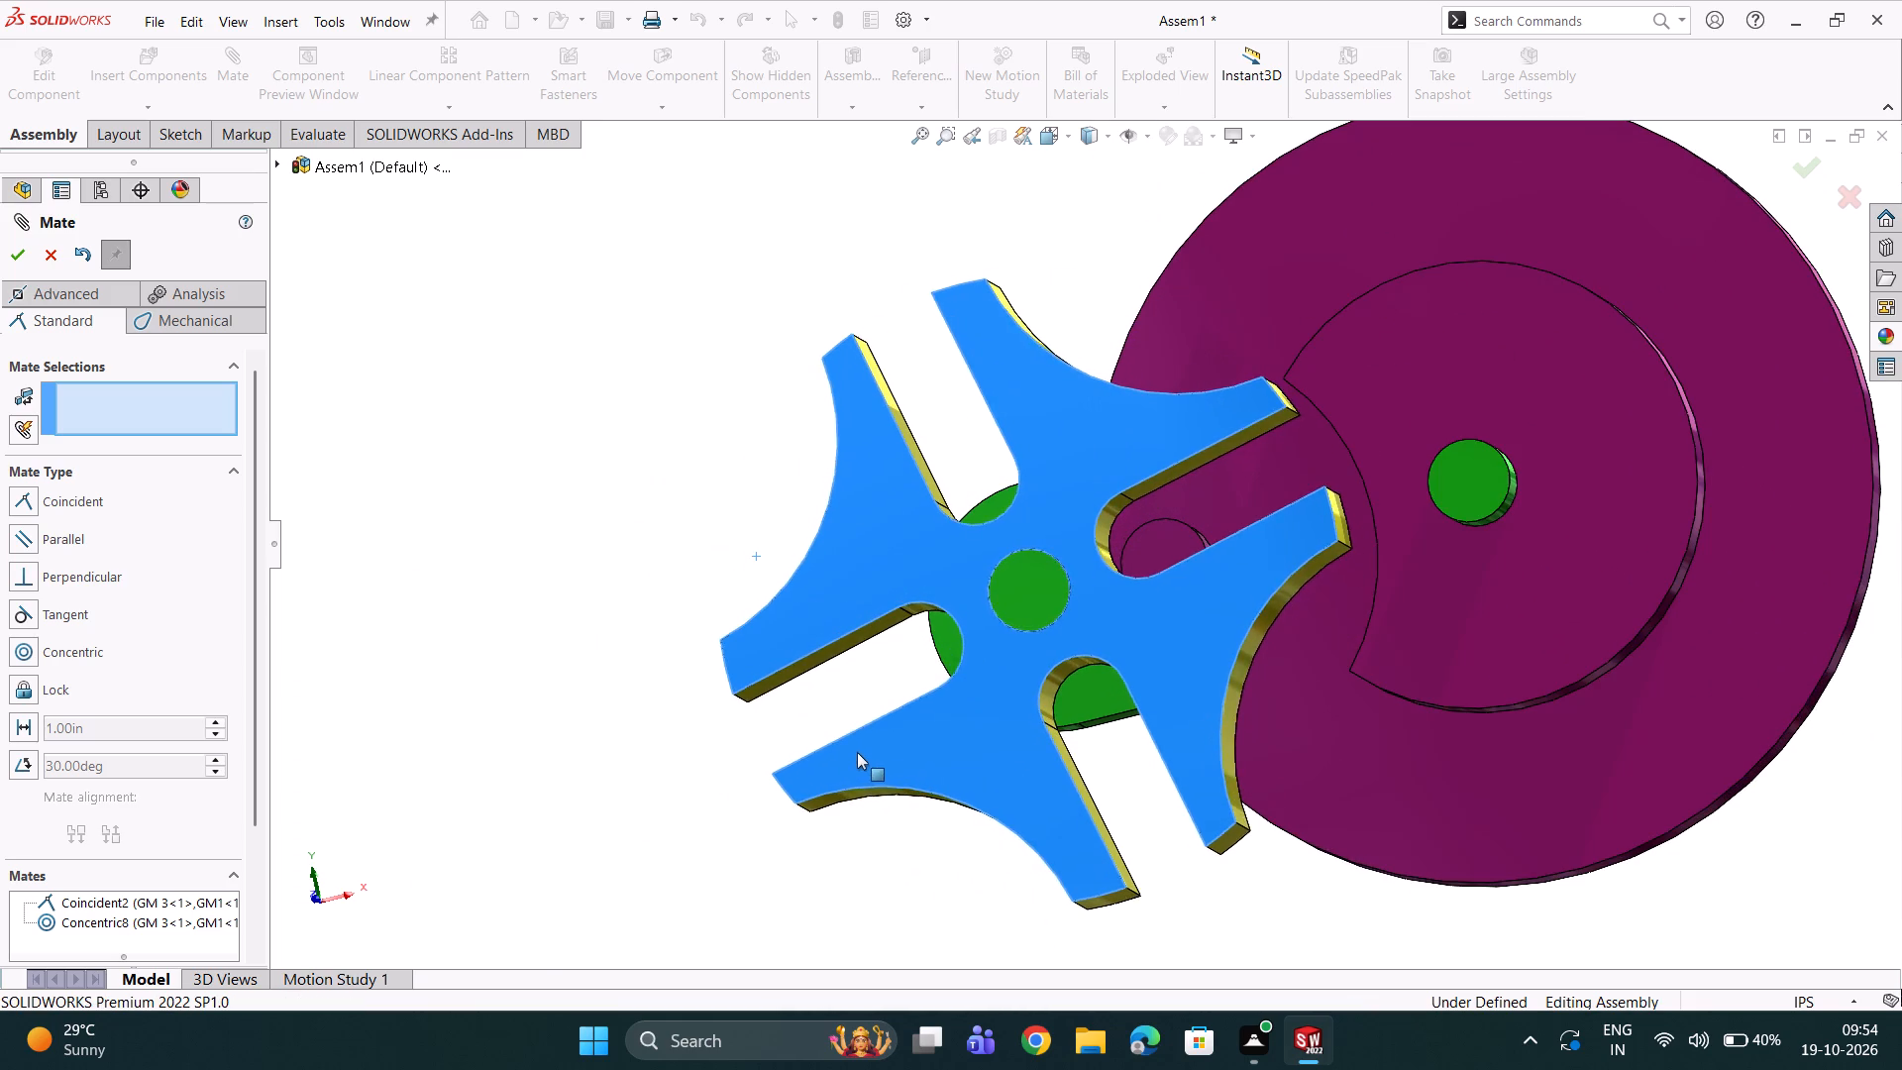
{"action": "left_click_drag", "start_coordinate": [857, 752], "coordinate": [697, 796]}
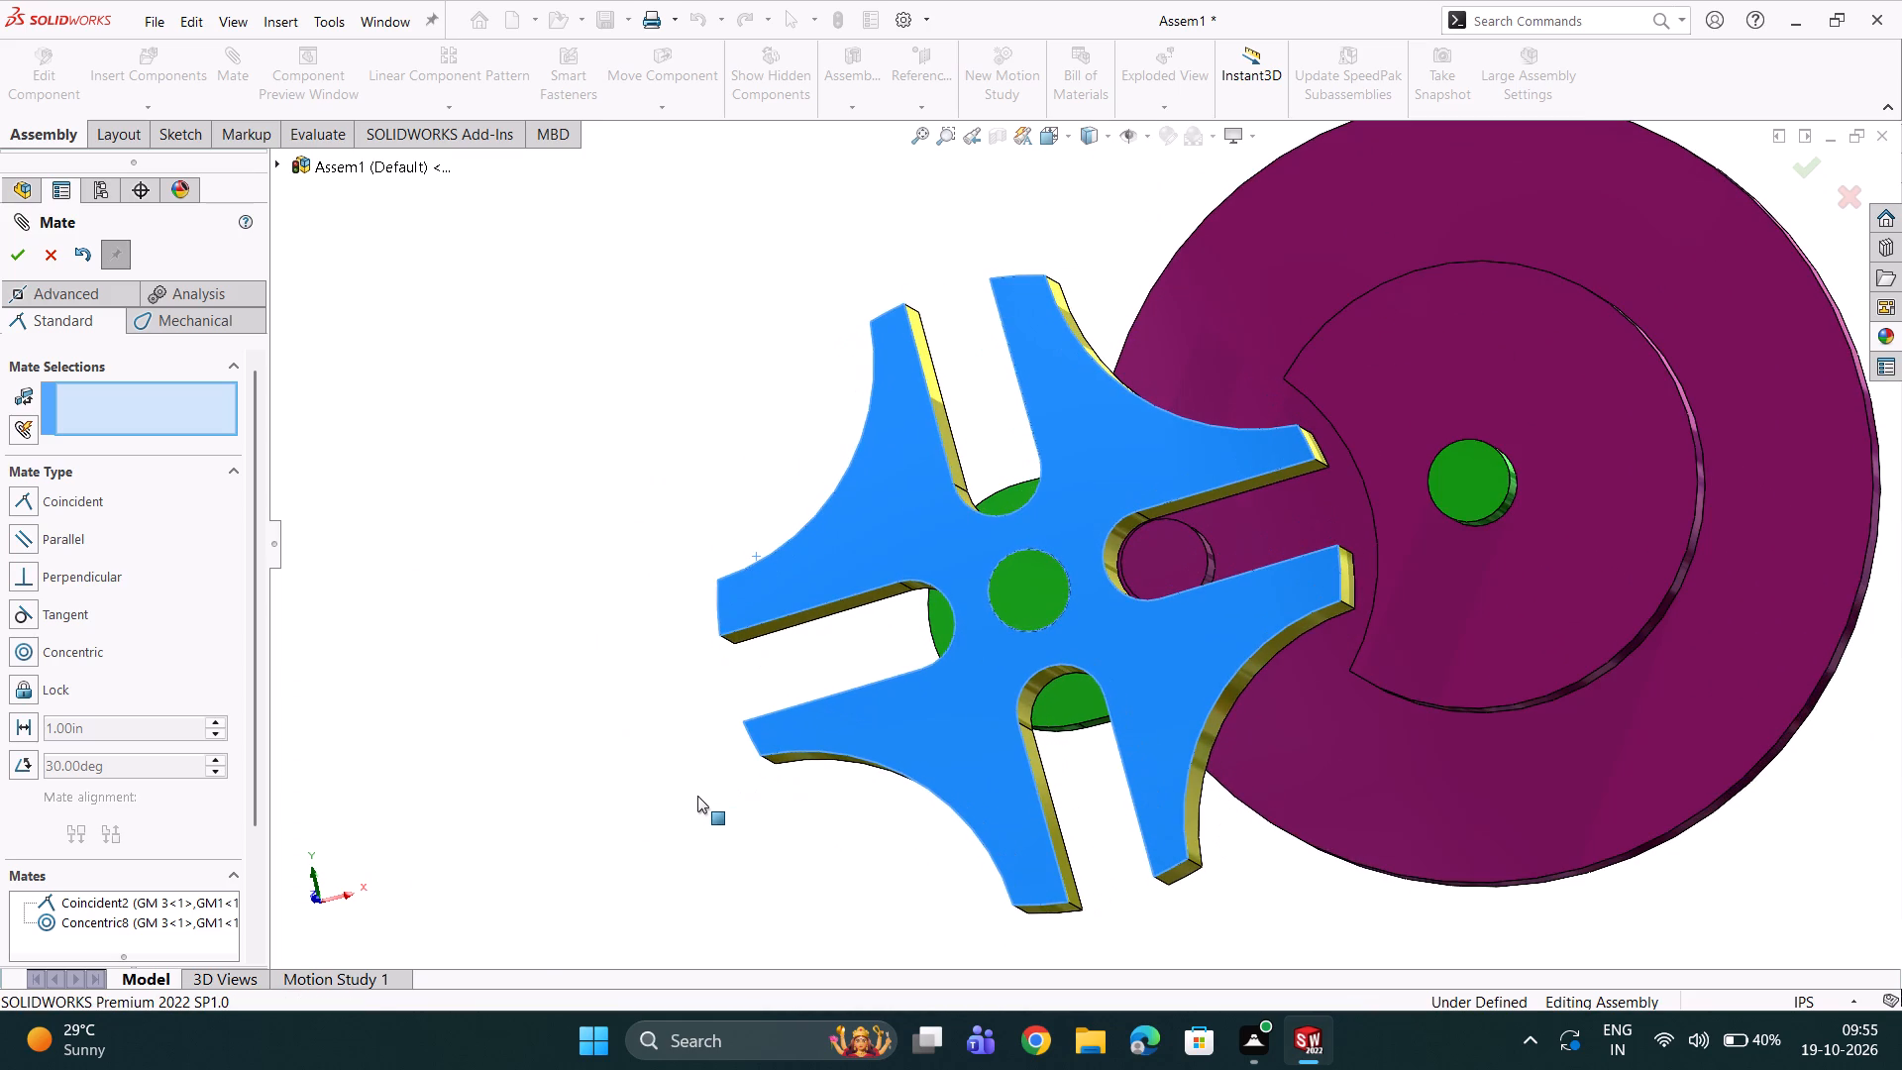
{"action": "left_click_drag", "start_coordinate": [697, 796], "coordinate": [1082, 682]}
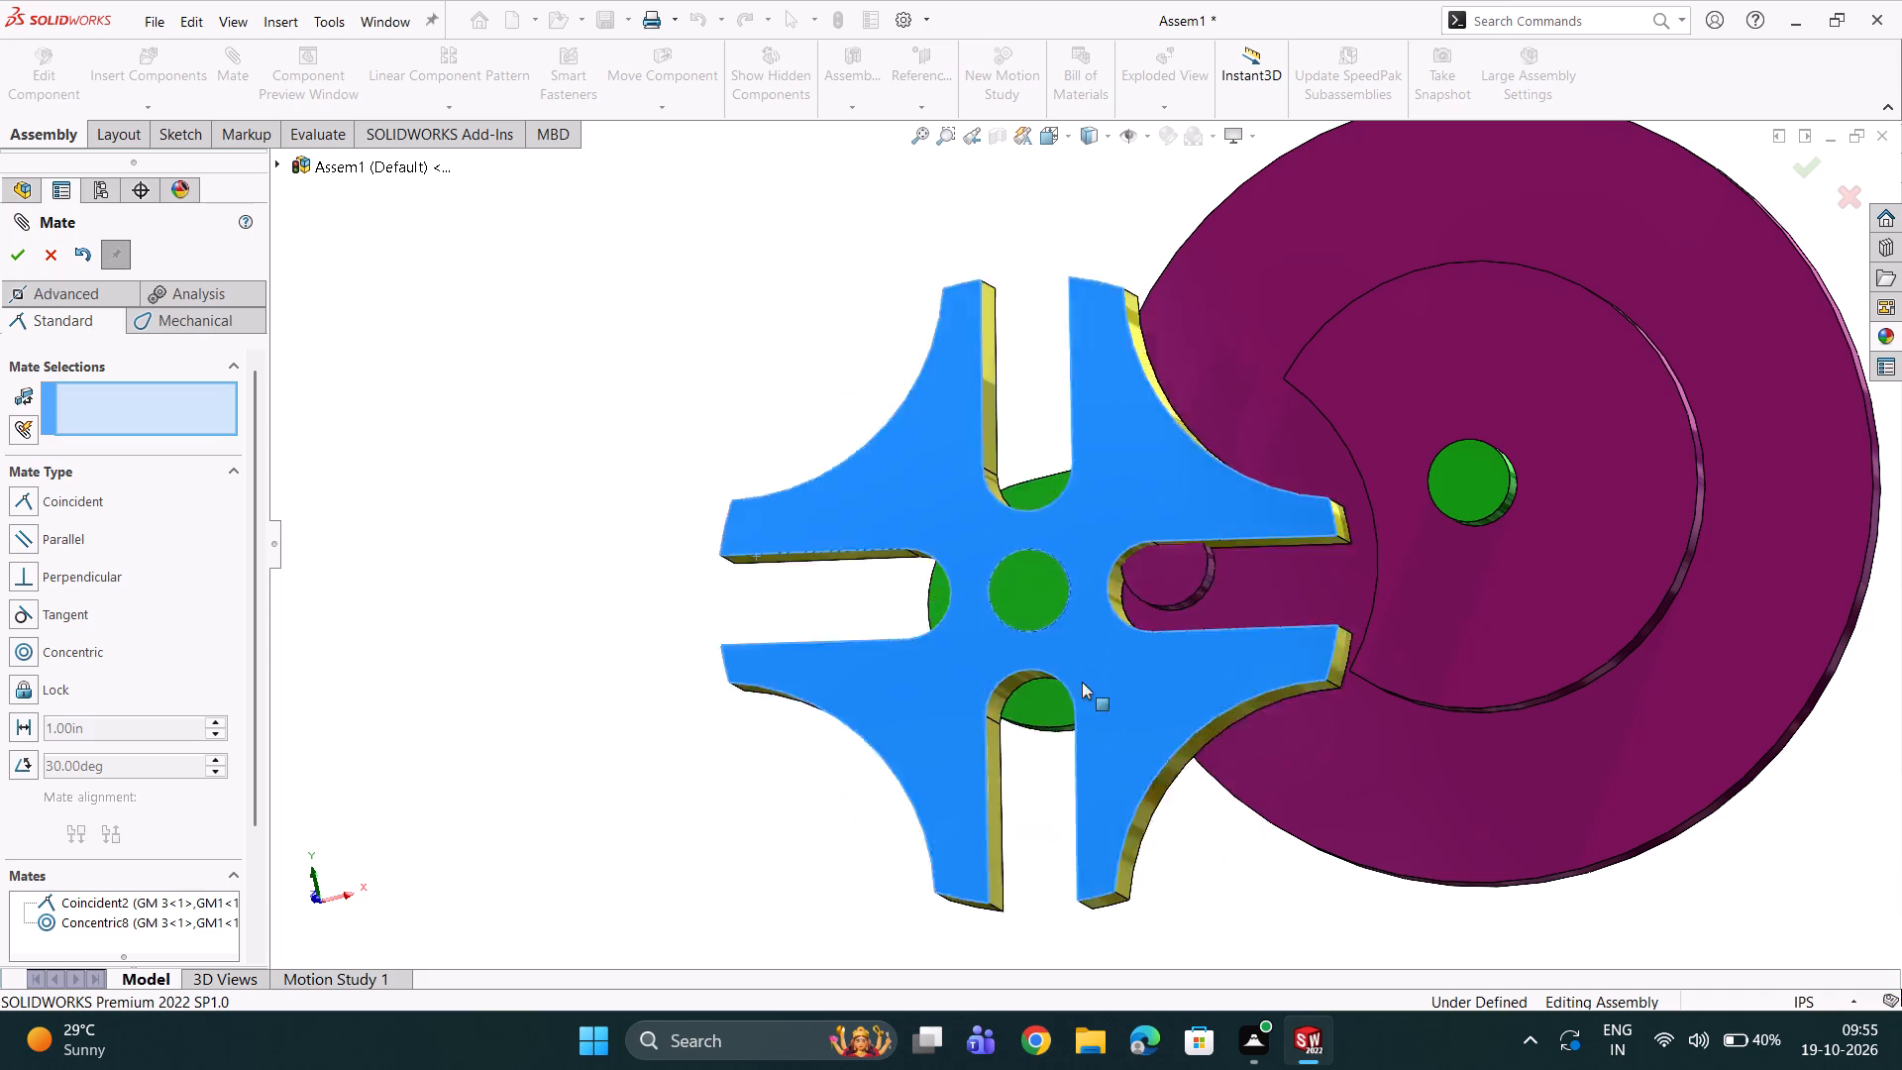
{"action": "left_click_drag", "start_coordinate": [1082, 682], "coordinate": [1109, 557]}
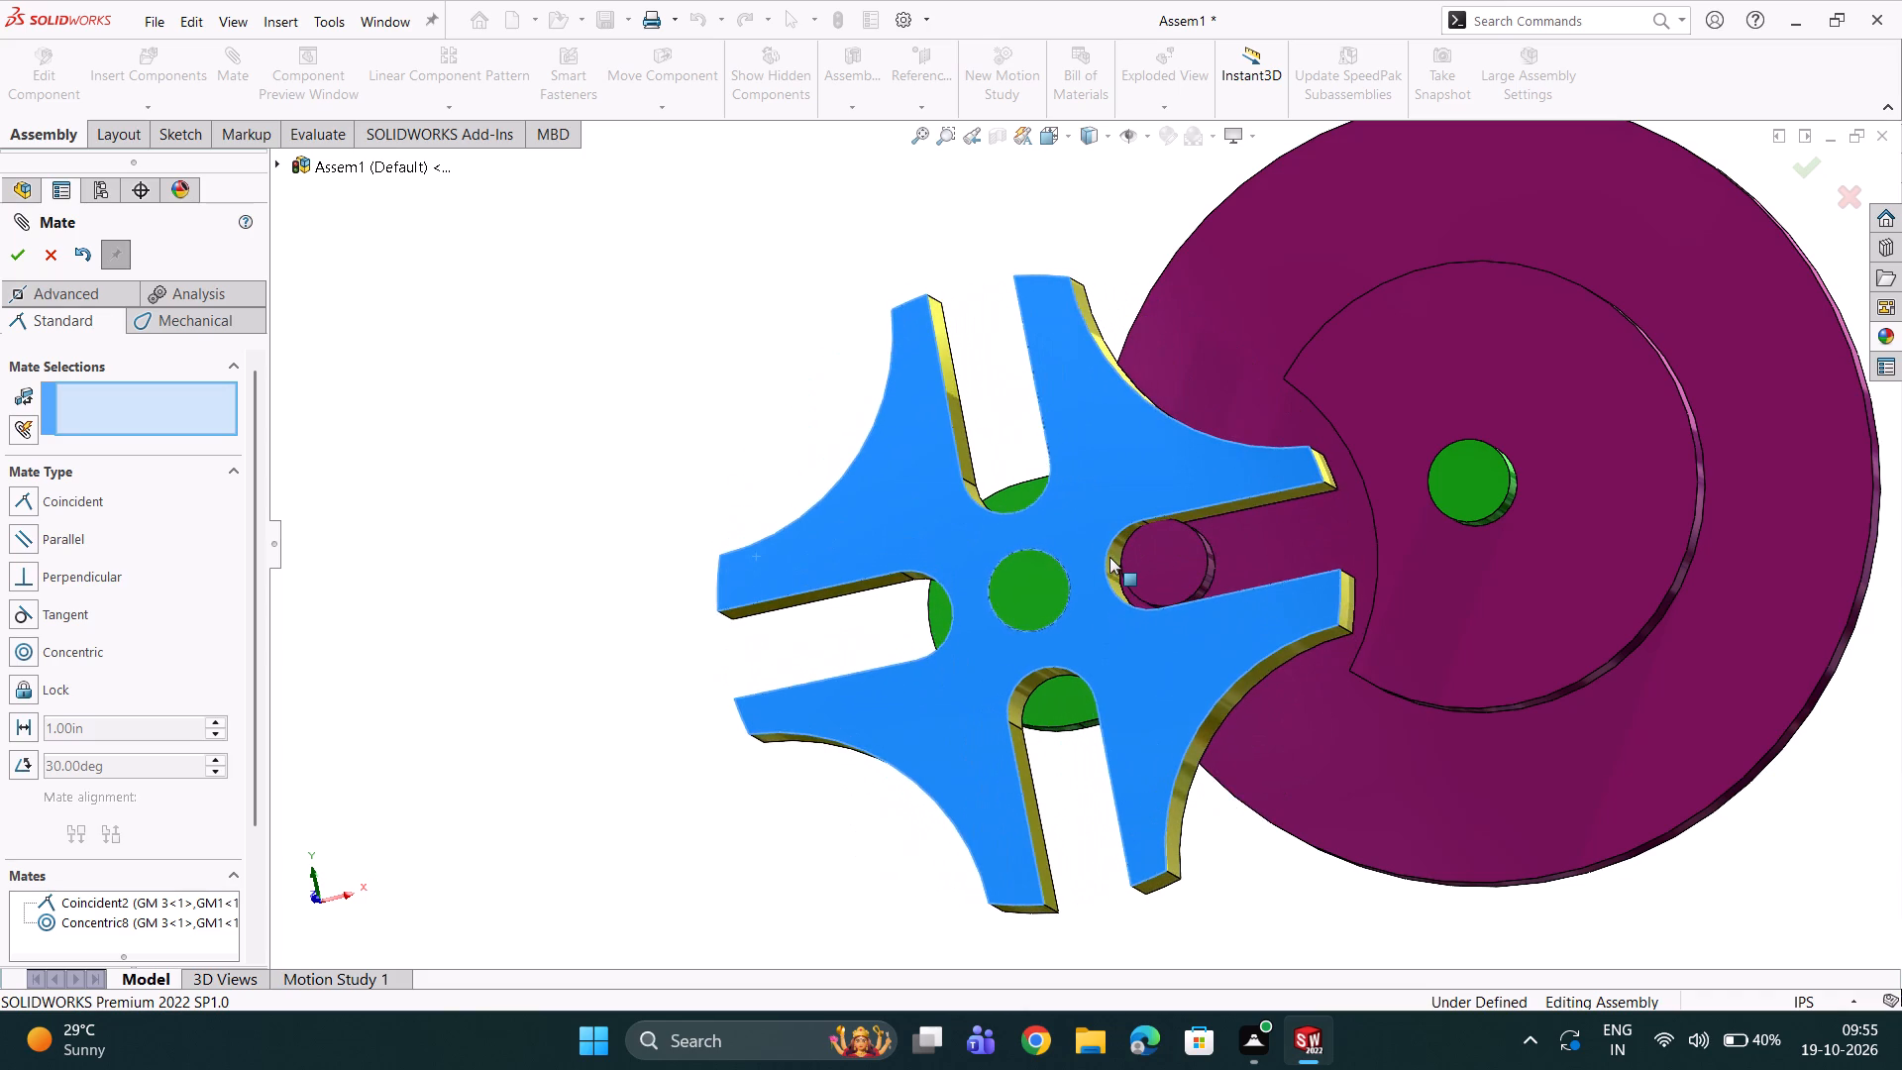
{"action": "left_click_drag", "start_coordinate": [1109, 557], "coordinate": [1113, 551]}
Examine from several angles how GM1's drive pin sits in the GM2 wheel's slot.
{"action": "scroll", "coordinate": [1156, 552], "scroll_direction": "down", "scroll_amount": 4}
{"action": "scroll", "coordinate": [1173, 556], "scroll_direction": "up", "scroll_amount": 1}
{"action": "middle_click_drag", "start_coordinate": [1181, 561], "coordinate": [1219, 641]}
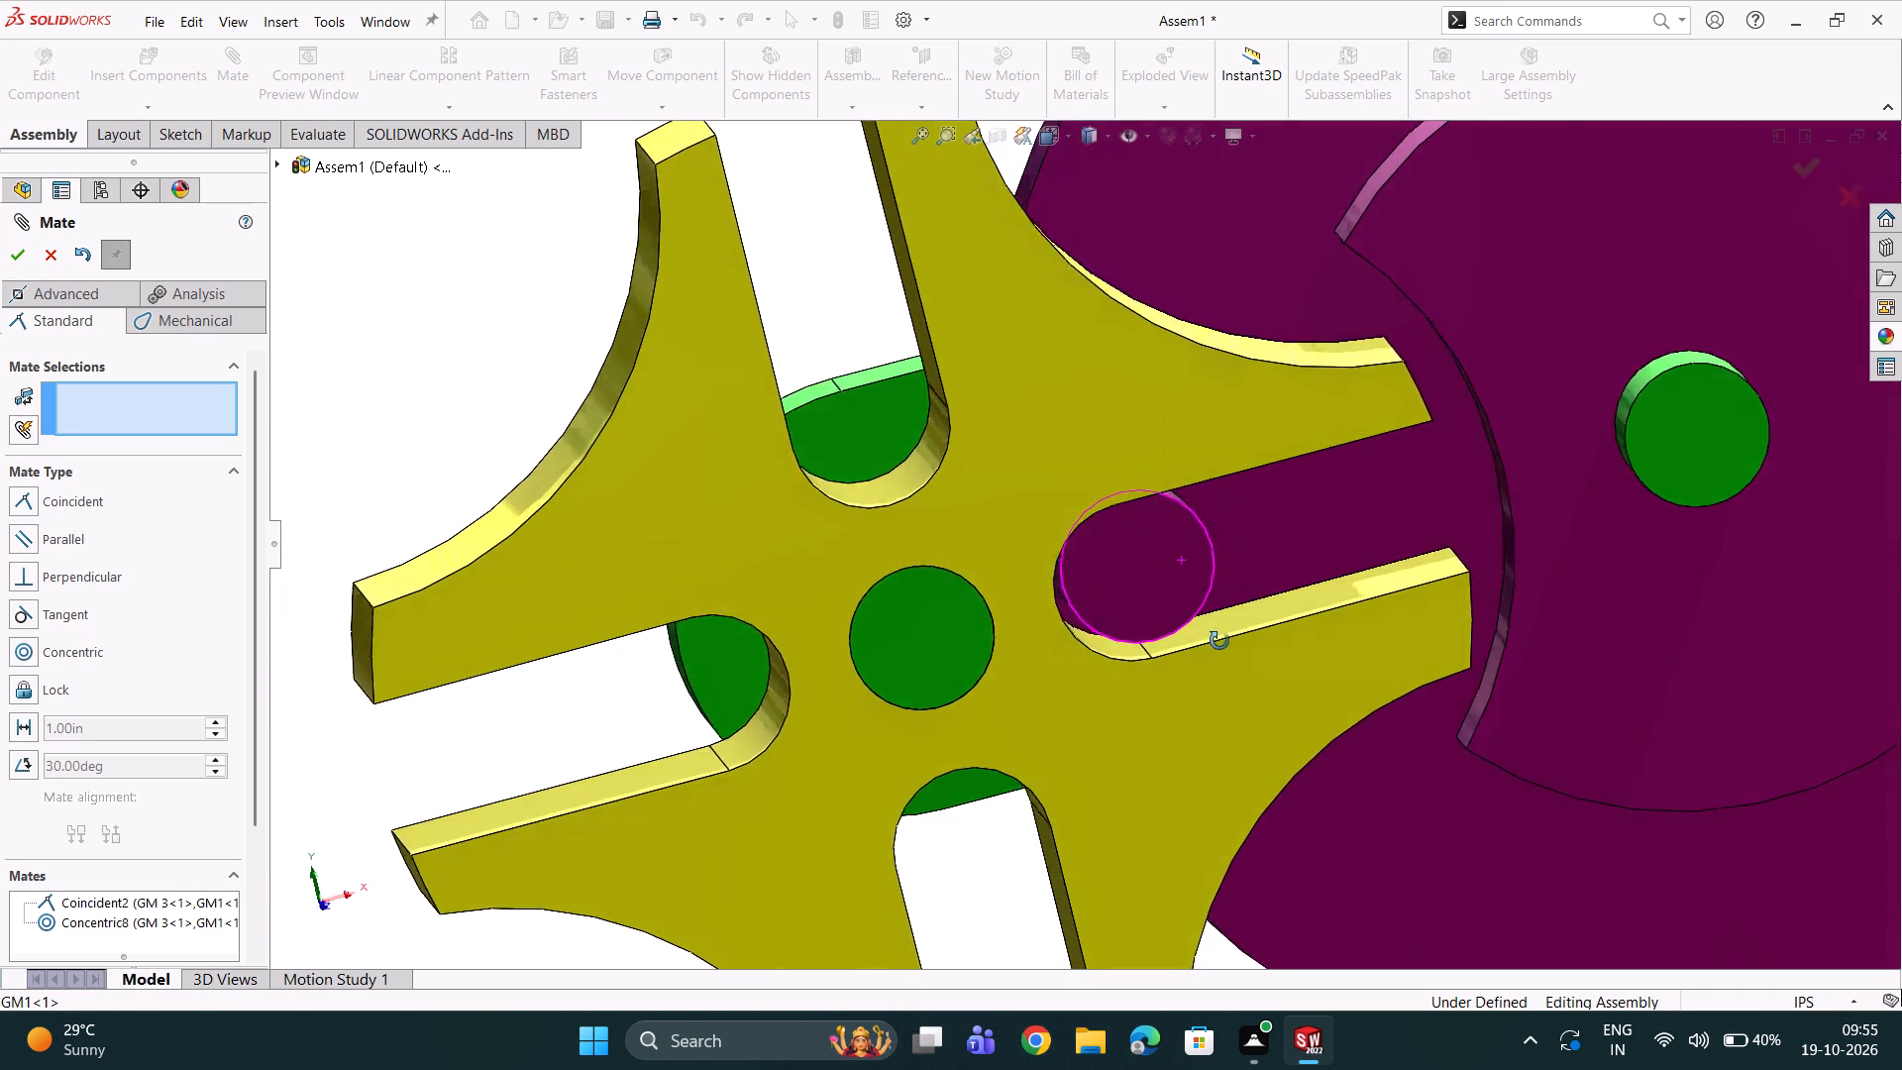
{"action": "middle_click_drag", "start_coordinate": [1219, 641], "coordinate": [1198, 643]}
{"action": "middle_click_drag", "start_coordinate": [1182, 647], "coordinate": [1114, 739]}
{"action": "scroll", "coordinate": [1160, 651], "scroll_direction": "up", "scroll_amount": 2}
{"action": "scroll", "coordinate": [1193, 572], "scroll_direction": "down", "scroll_amount": 1}
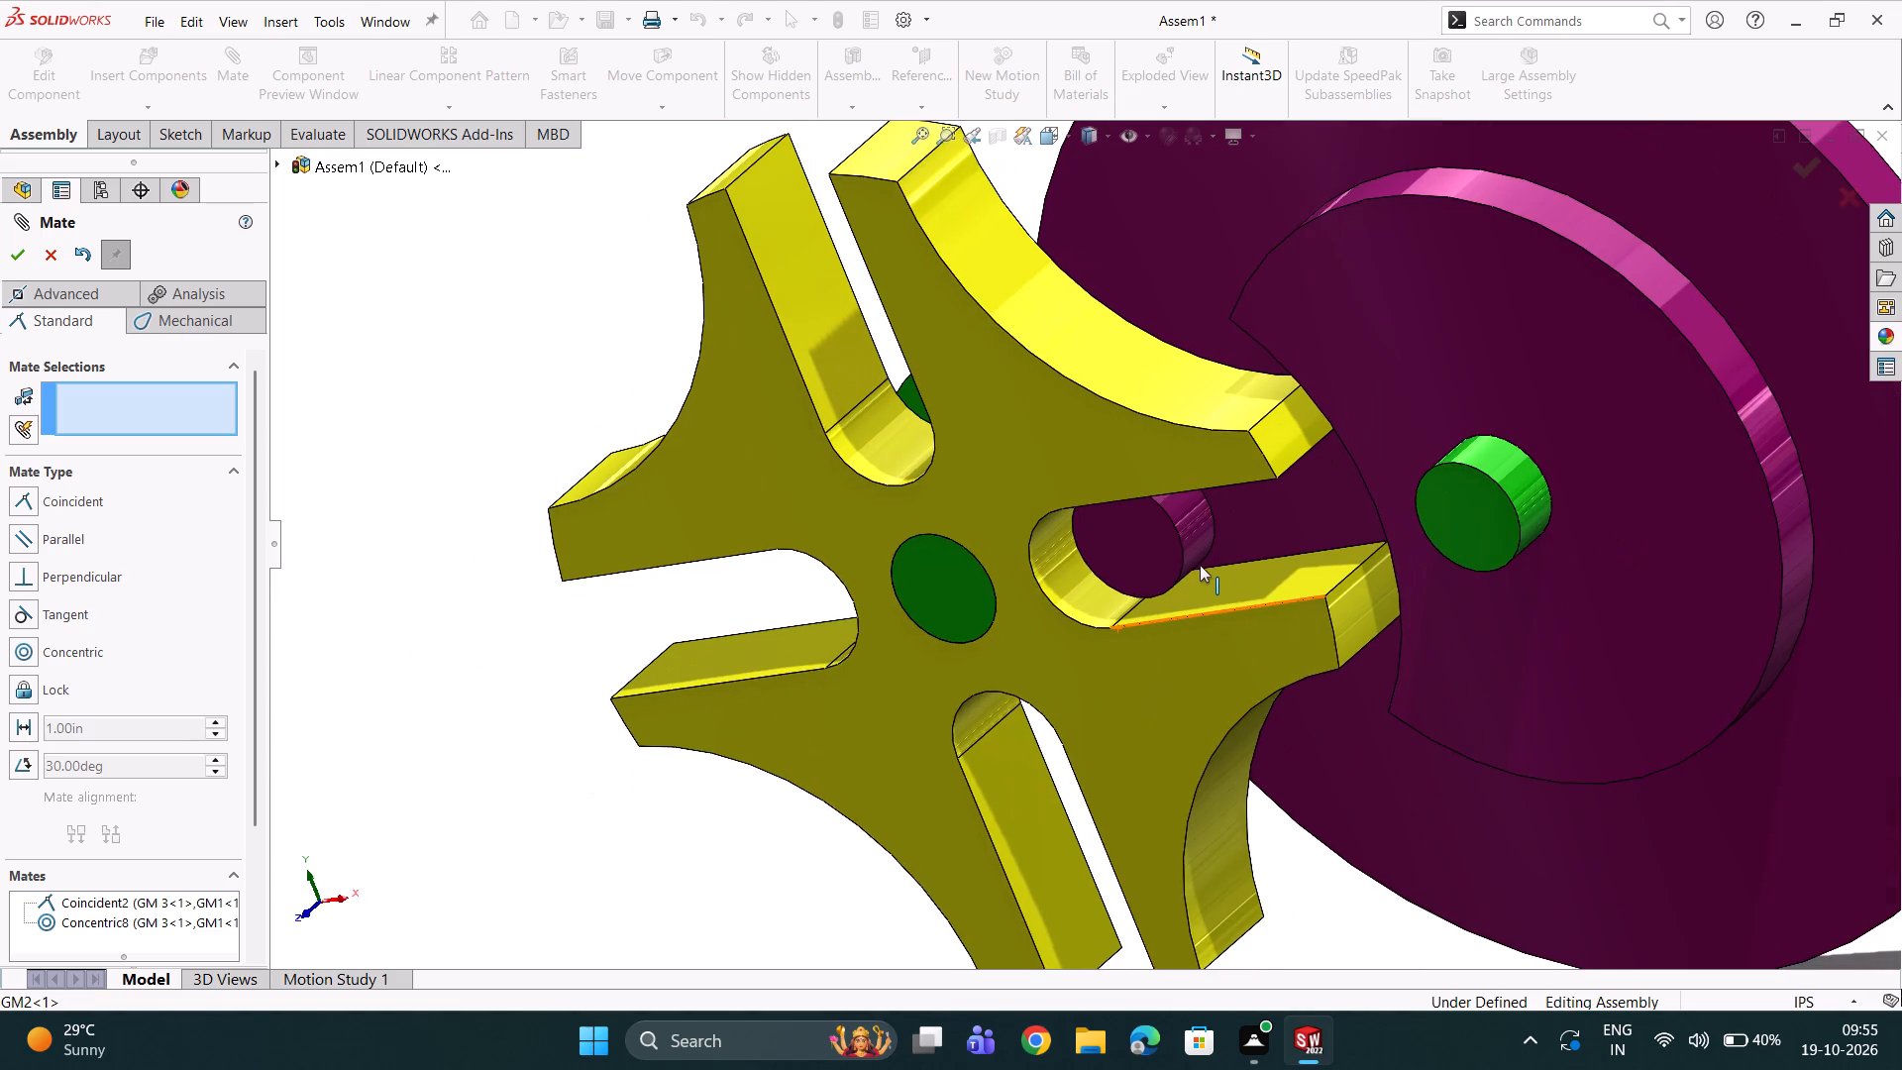
{"action": "scroll", "coordinate": [1202, 563], "scroll_direction": "down", "scroll_amount": 2}
{"action": "scroll", "coordinate": [1202, 563], "scroll_direction": "up", "scroll_amount": 3}
{"action": "scroll", "coordinate": [1208, 548], "scroll_direction": "down", "scroll_amount": 2}
{"action": "scroll", "coordinate": [1208, 548], "scroll_direction": "up", "scroll_amount": 2}
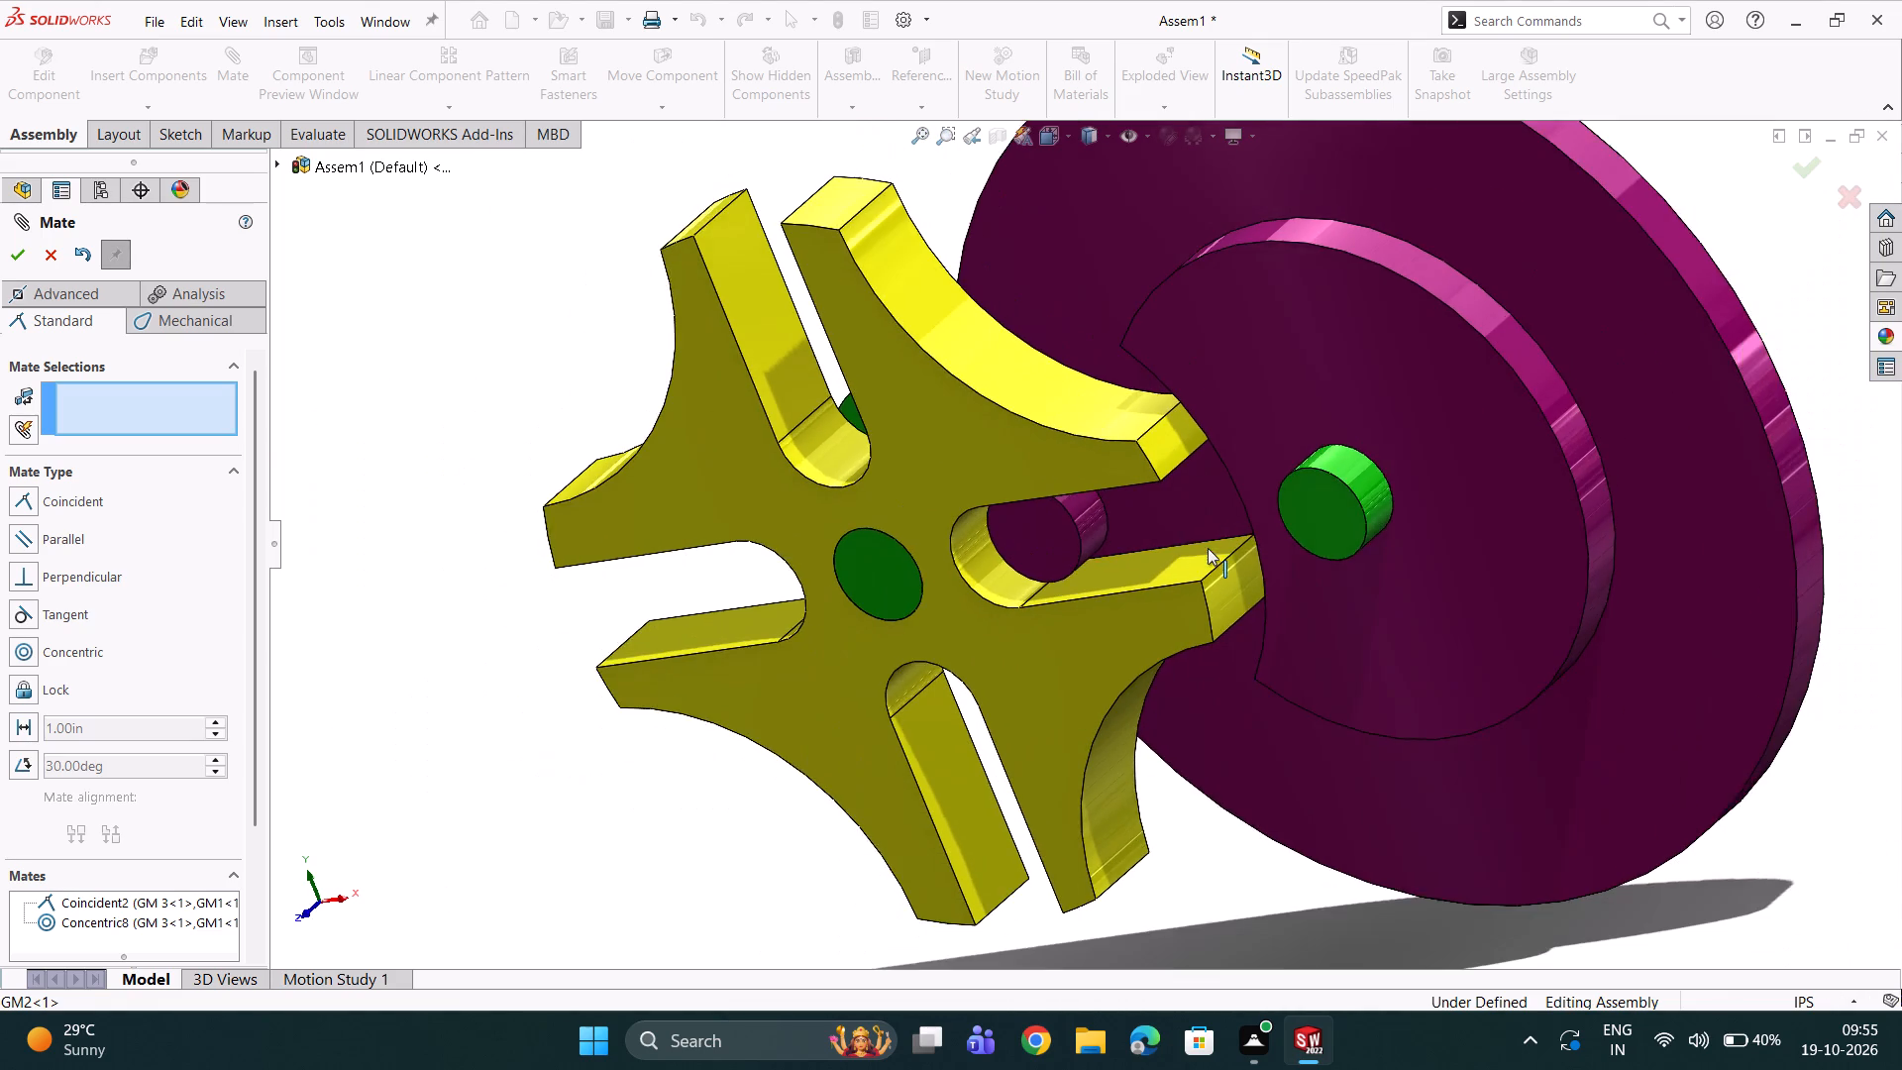
{"action": "middle_click_drag", "start_coordinate": [1208, 548], "coordinate": [1291, 389]}
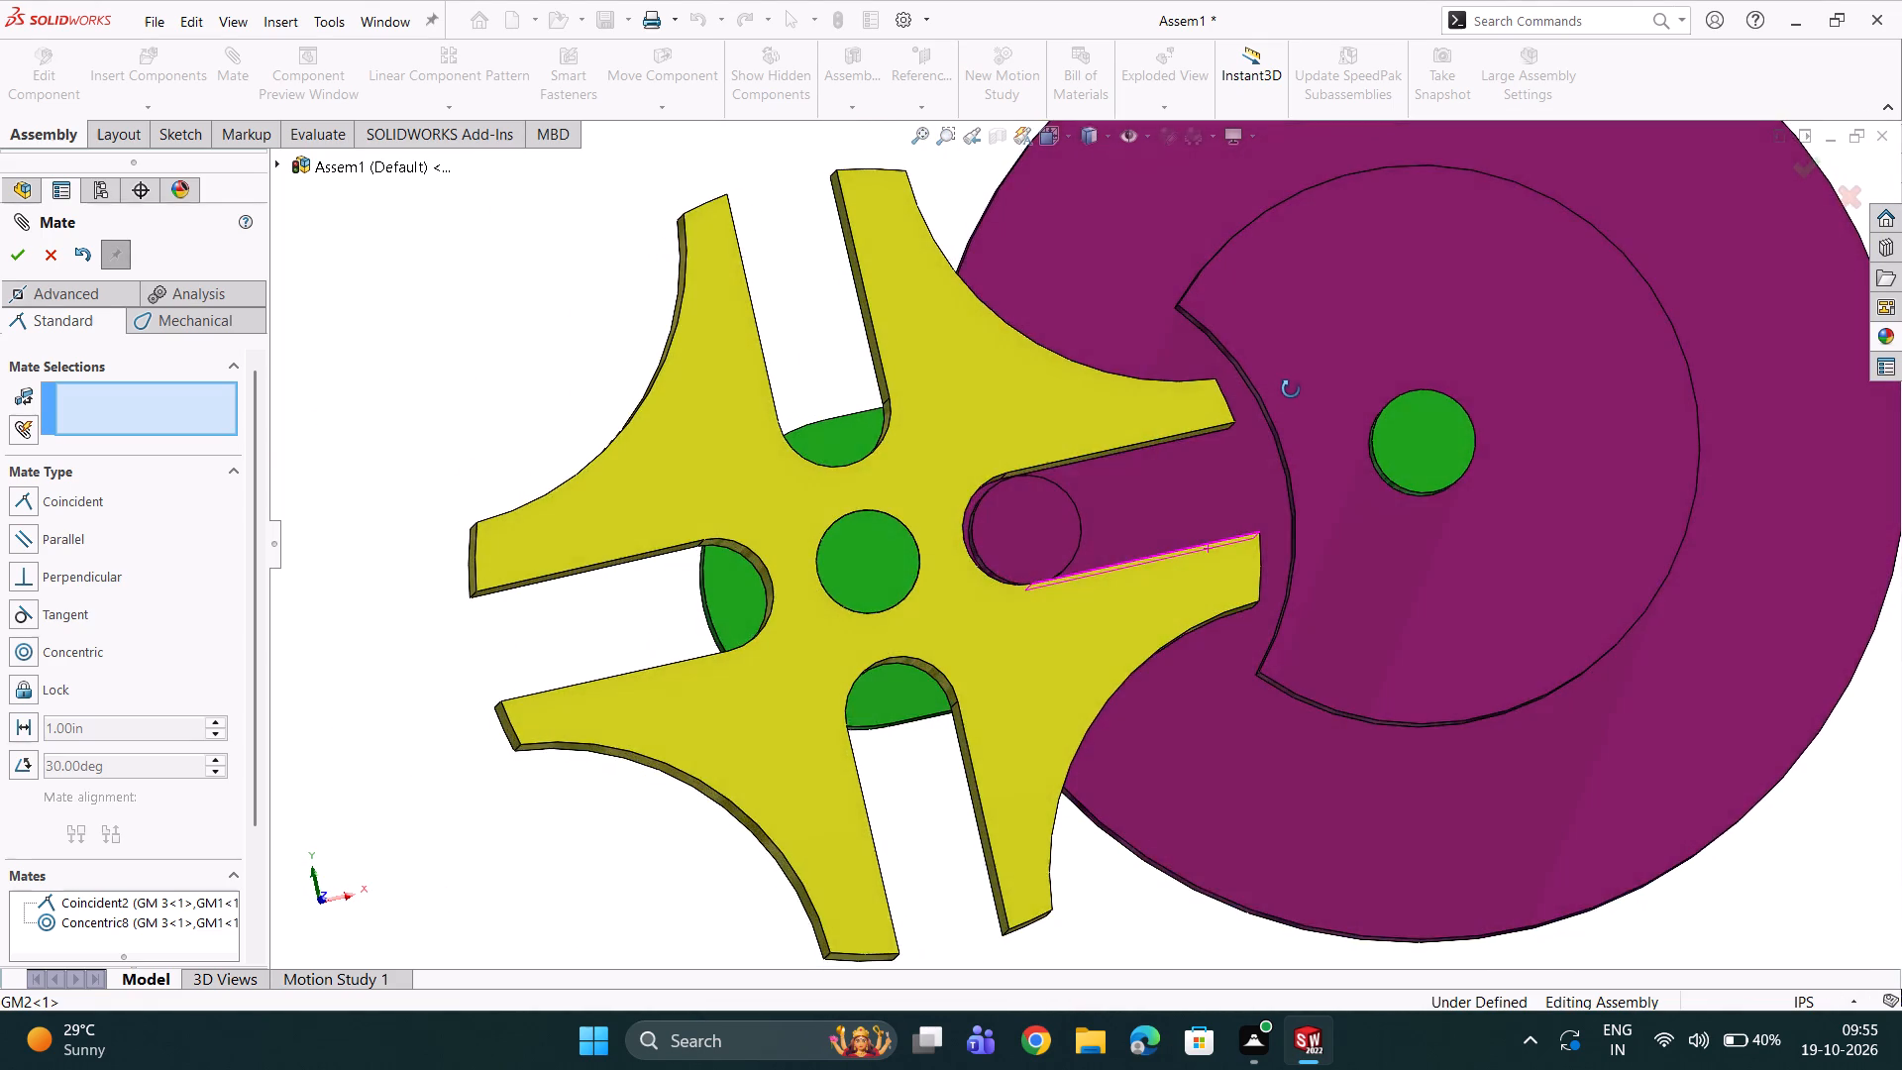
{"action": "middle_click_drag", "start_coordinate": [1291, 389], "coordinate": [1288, 424]}
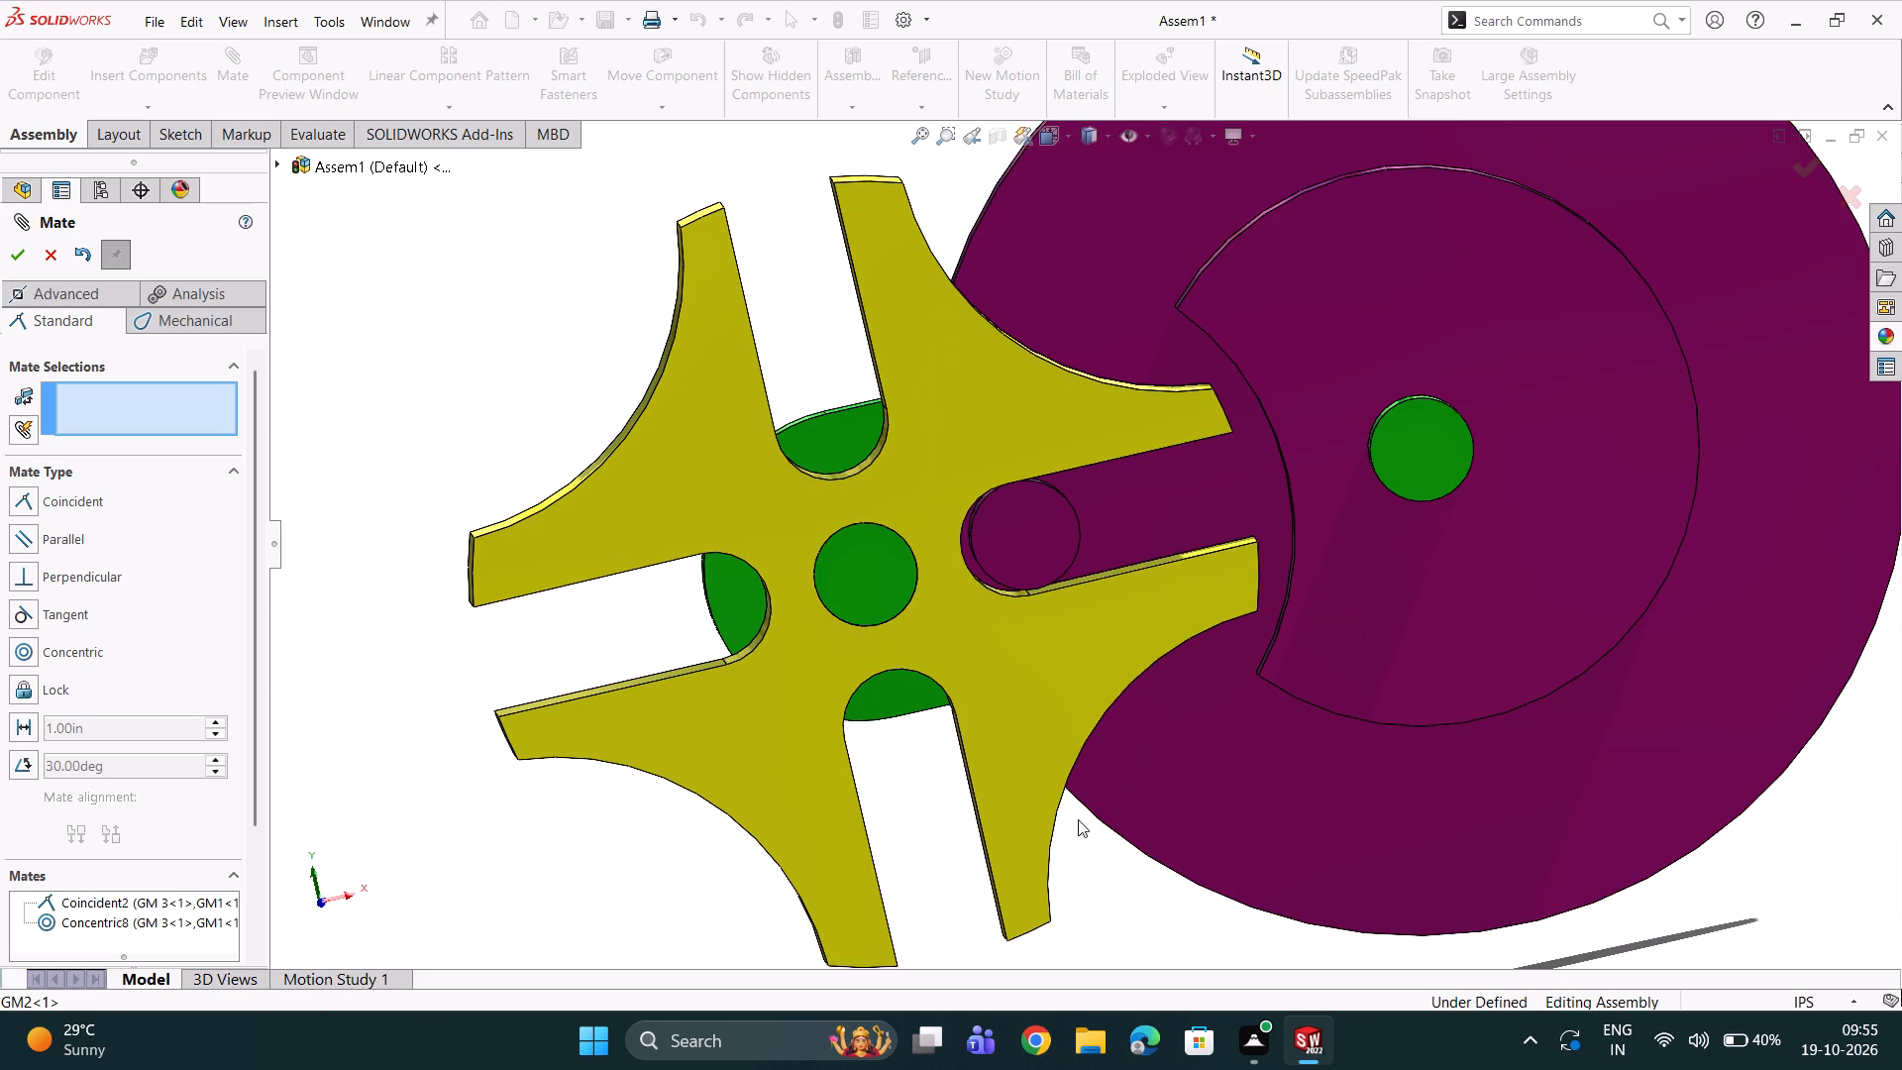
{"action": "scroll", "coordinate": [1127, 672], "scroll_direction": "down", "scroll_amount": 1}
{"action": "scroll", "coordinate": [797, 534], "scroll_direction": "up", "scroll_amount": 1}
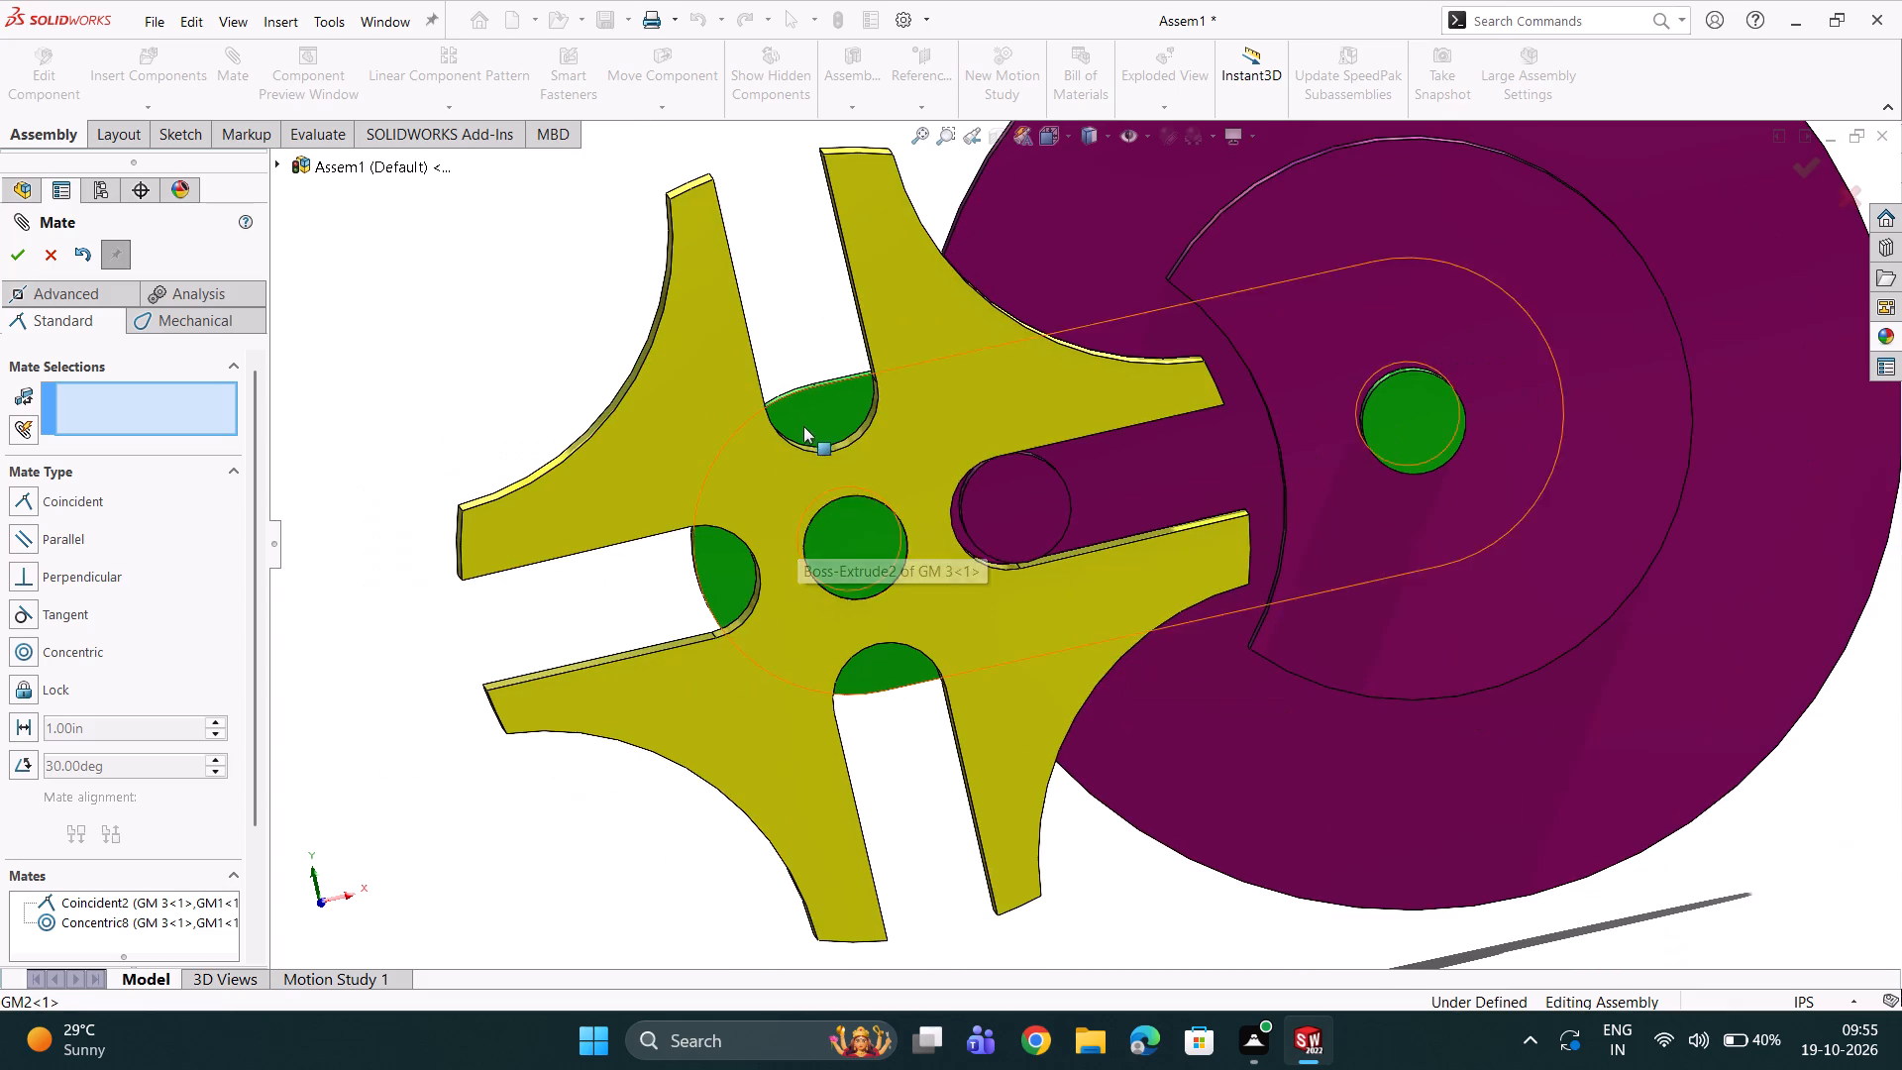
{"action": "scroll", "coordinate": [1058, 507], "scroll_direction": "up", "scroll_amount": 4}
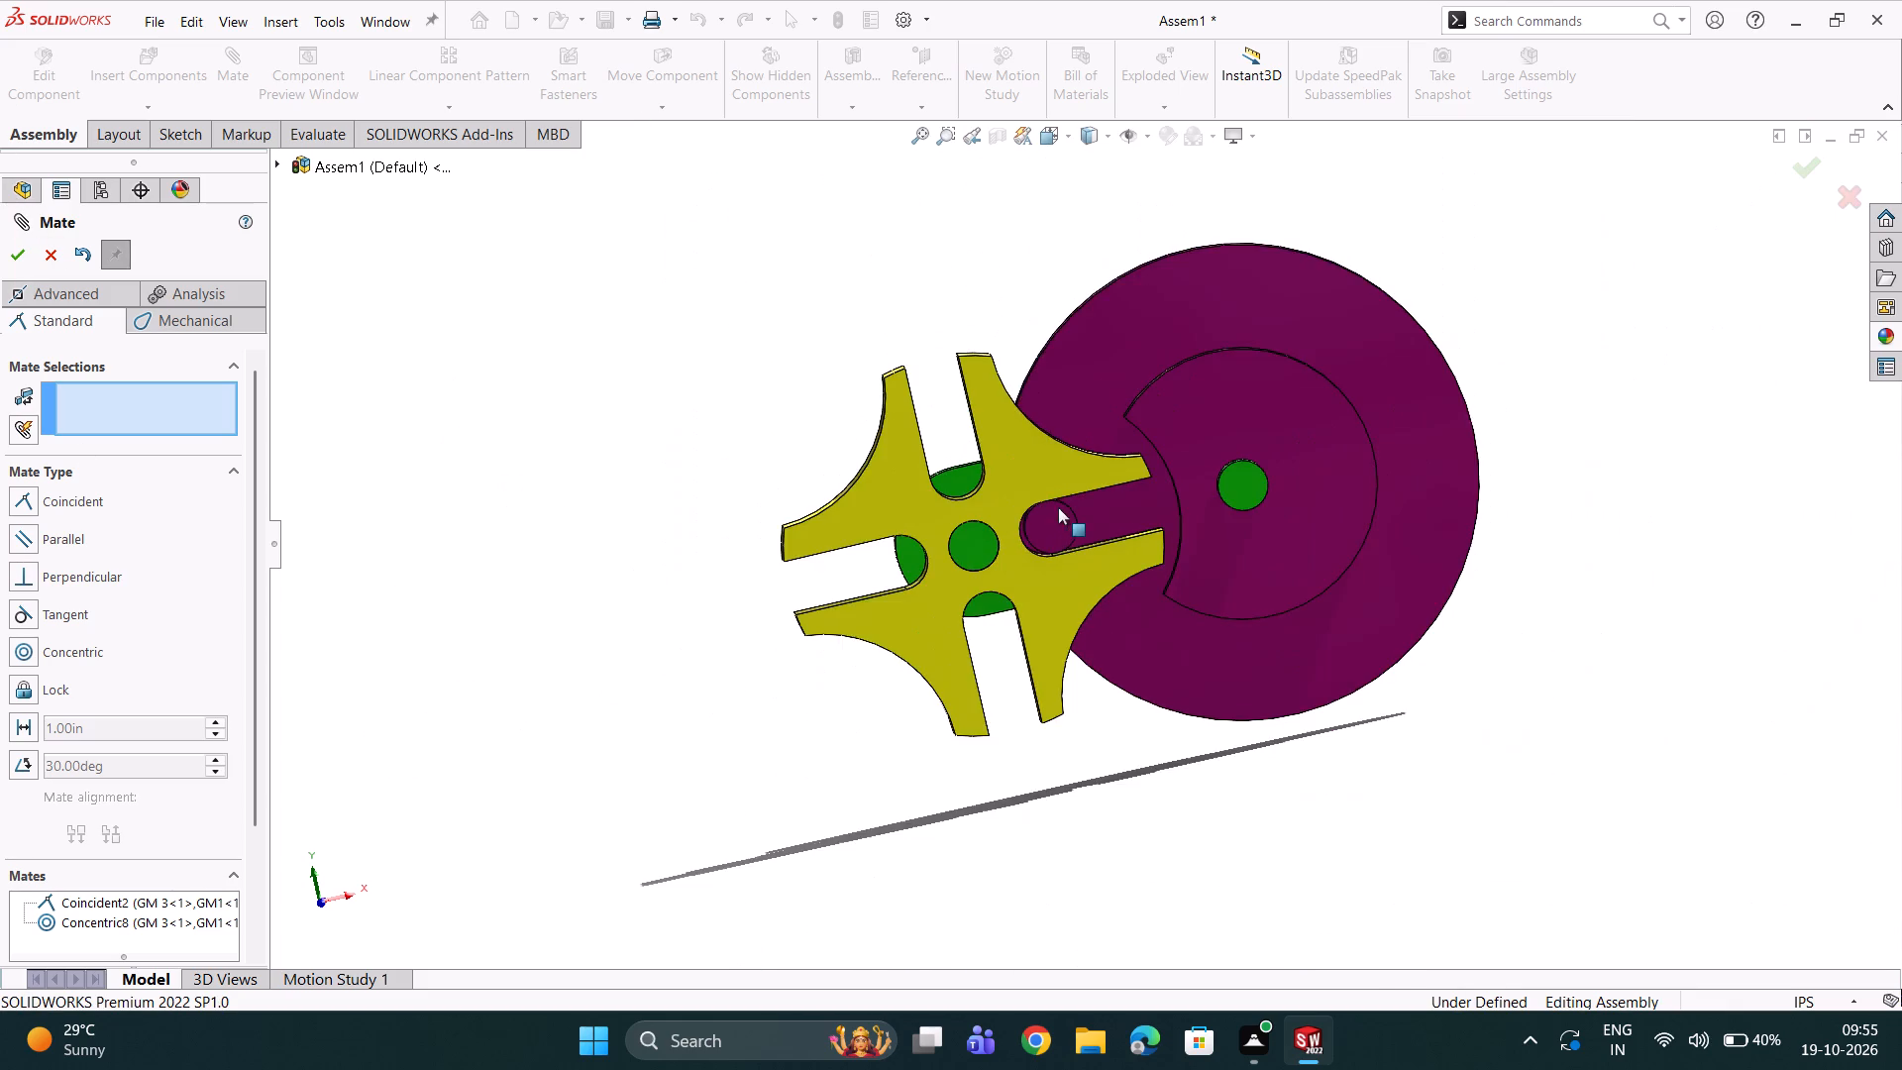
{"action": "scroll", "coordinate": [1450, 391], "scroll_direction": "down", "scroll_amount": 1}
Try to turn the GM1 drive disc about GM 3's pin by its large flat face.
{"action": "left_click", "coordinate": [1401, 427]}
{"action": "double_click", "coordinate": [1416, 433]}
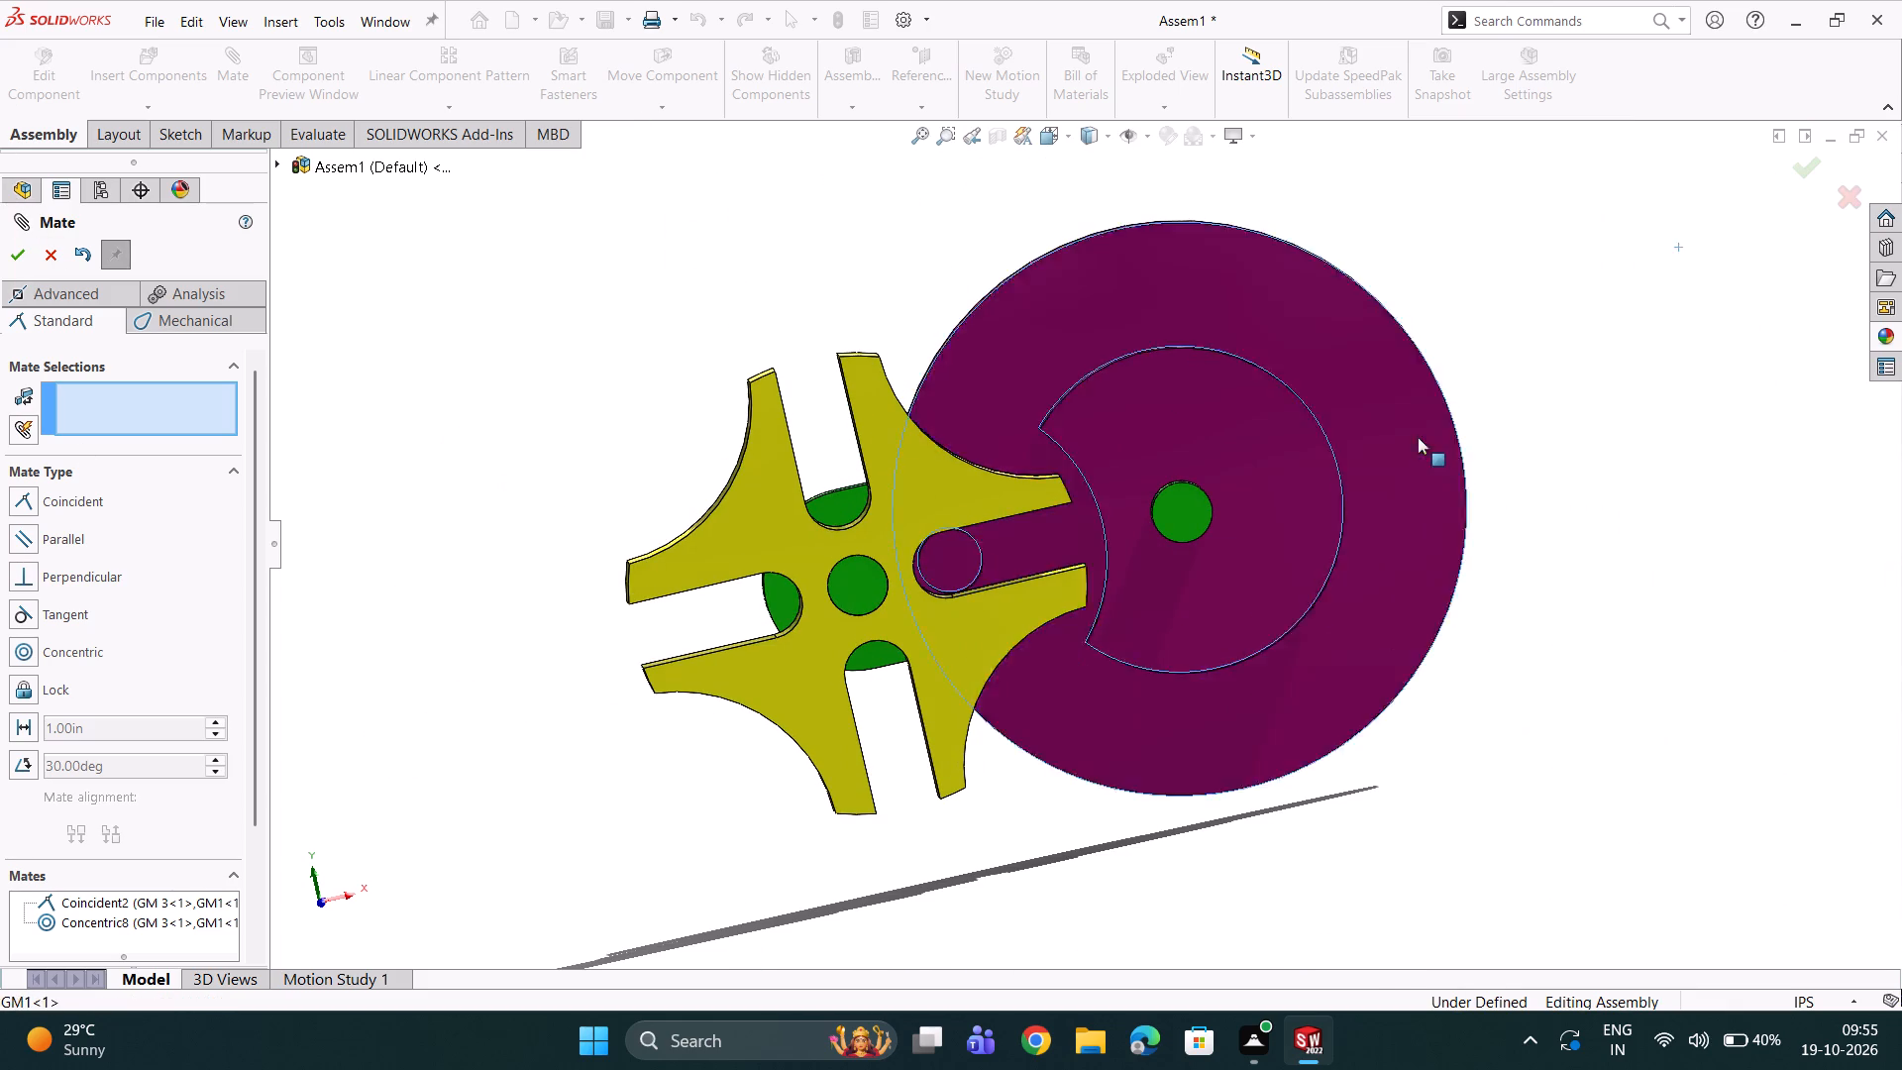
{"action": "left_click_drag", "start_coordinate": [1418, 437], "coordinate": [1441, 442]}
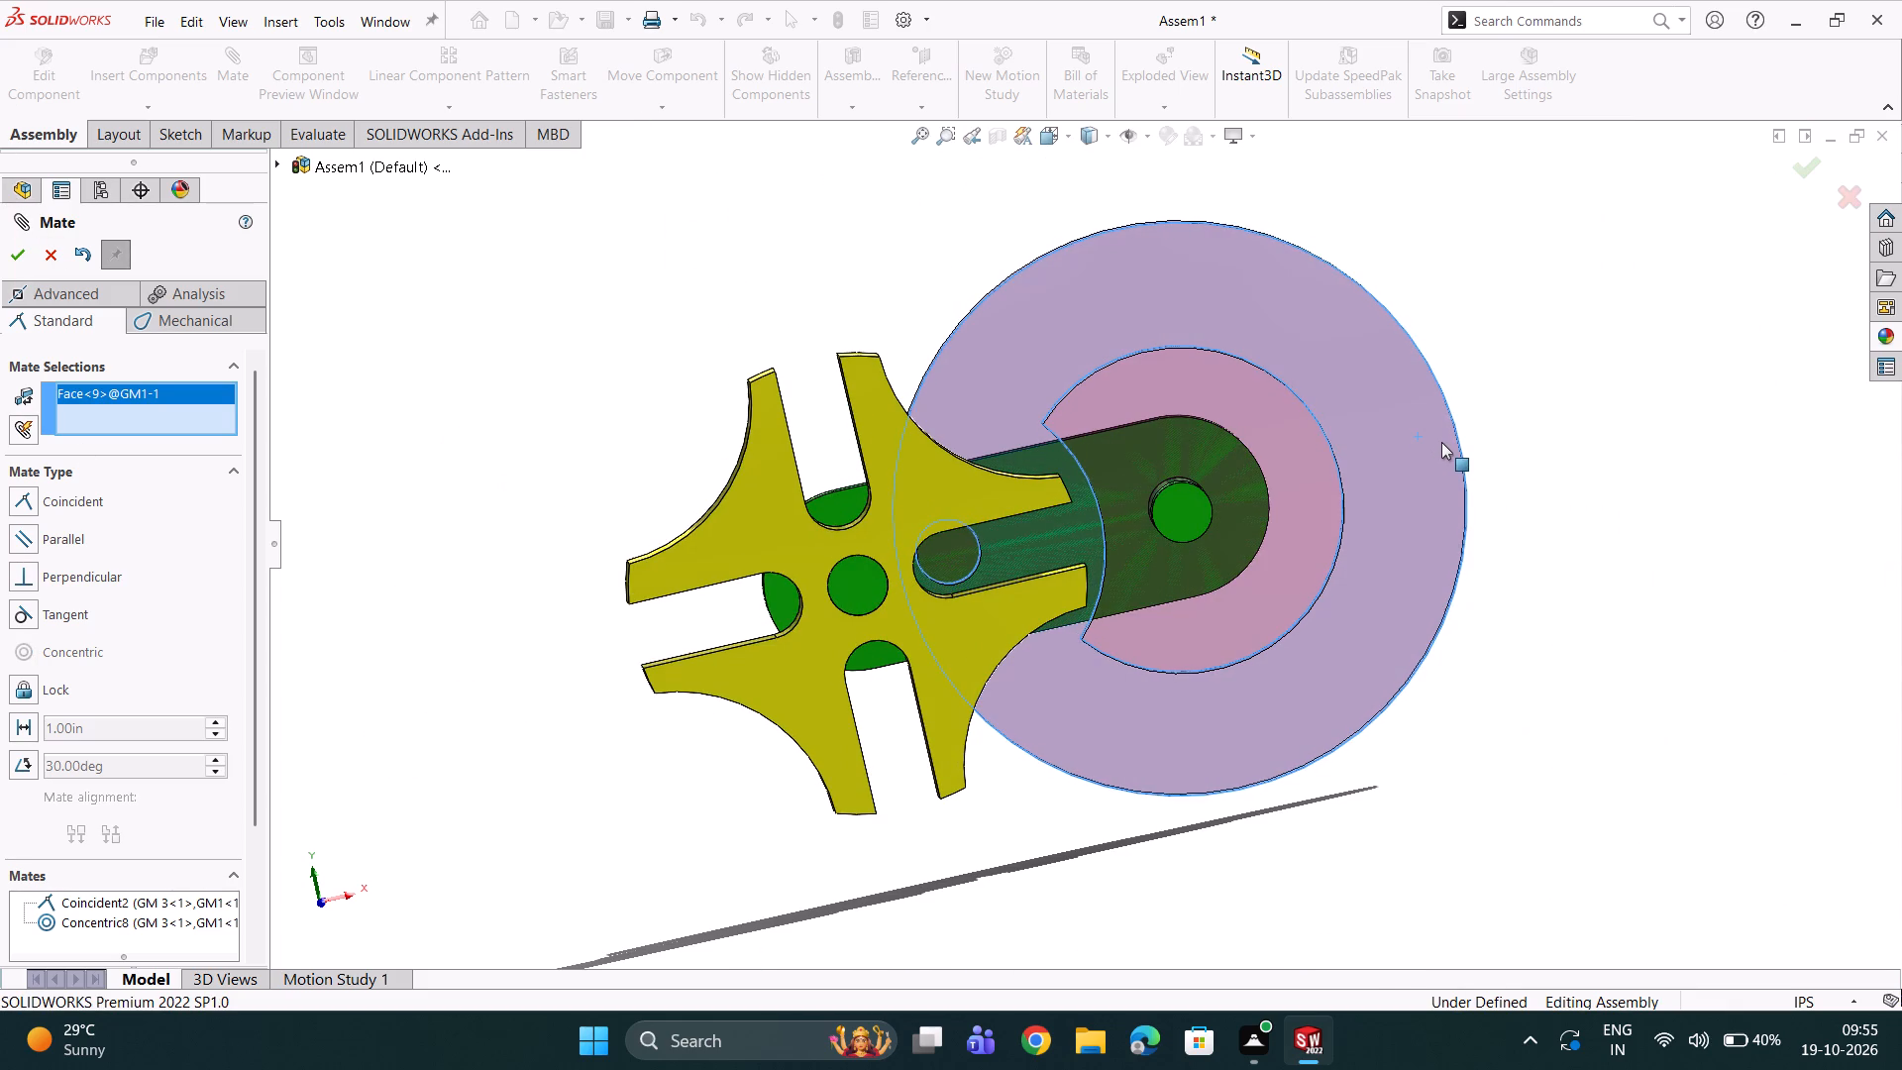
{"action": "left_click_drag", "start_coordinate": [1441, 442], "coordinate": [1456, 425]}
Examine from several angles the fit of GM1's drive pin in the GM2 slot and around GM 3's pins, and leave the Mate command.
{"action": "scroll", "coordinate": [1223, 588], "scroll_direction": "down", "scroll_amount": 1}
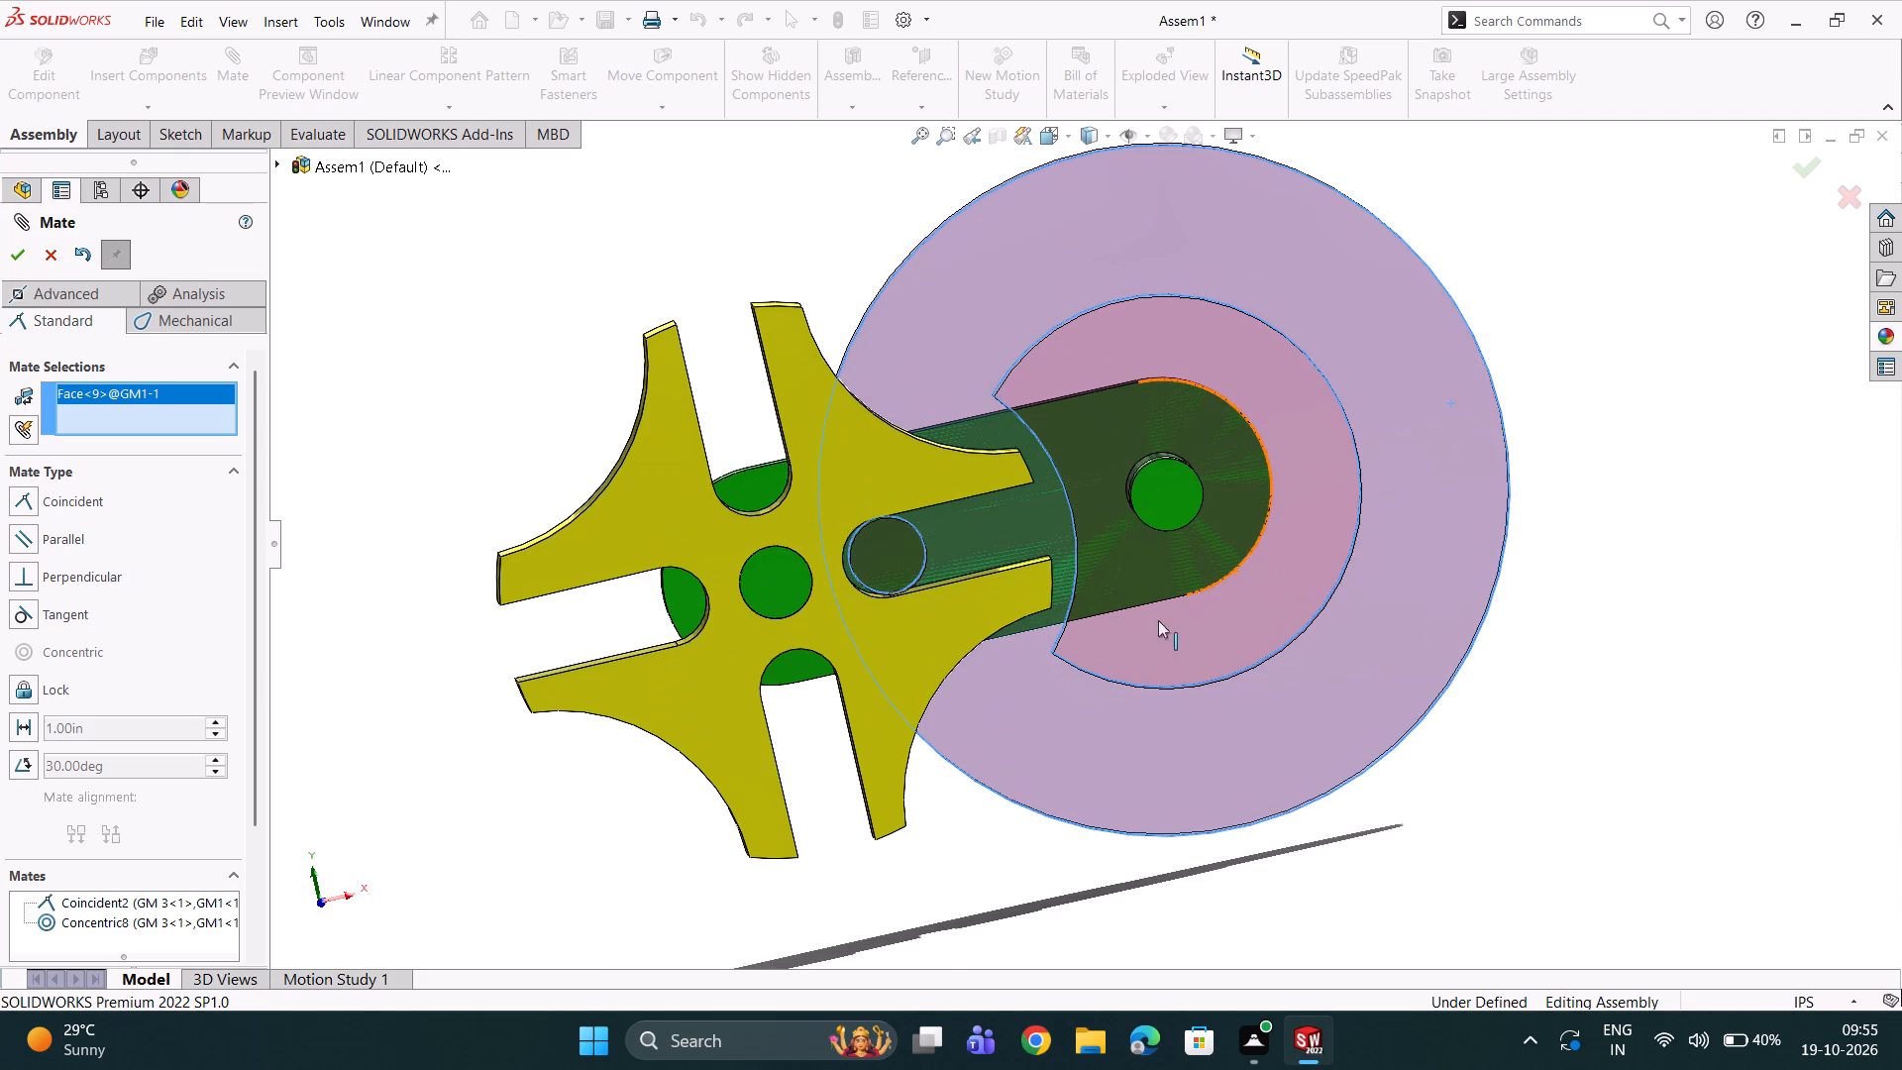
{"action": "scroll", "coordinate": [1075, 638], "scroll_direction": "down", "scroll_amount": 2}
{"action": "middle_click_drag", "start_coordinate": [1086, 658], "coordinate": [1048, 720]}
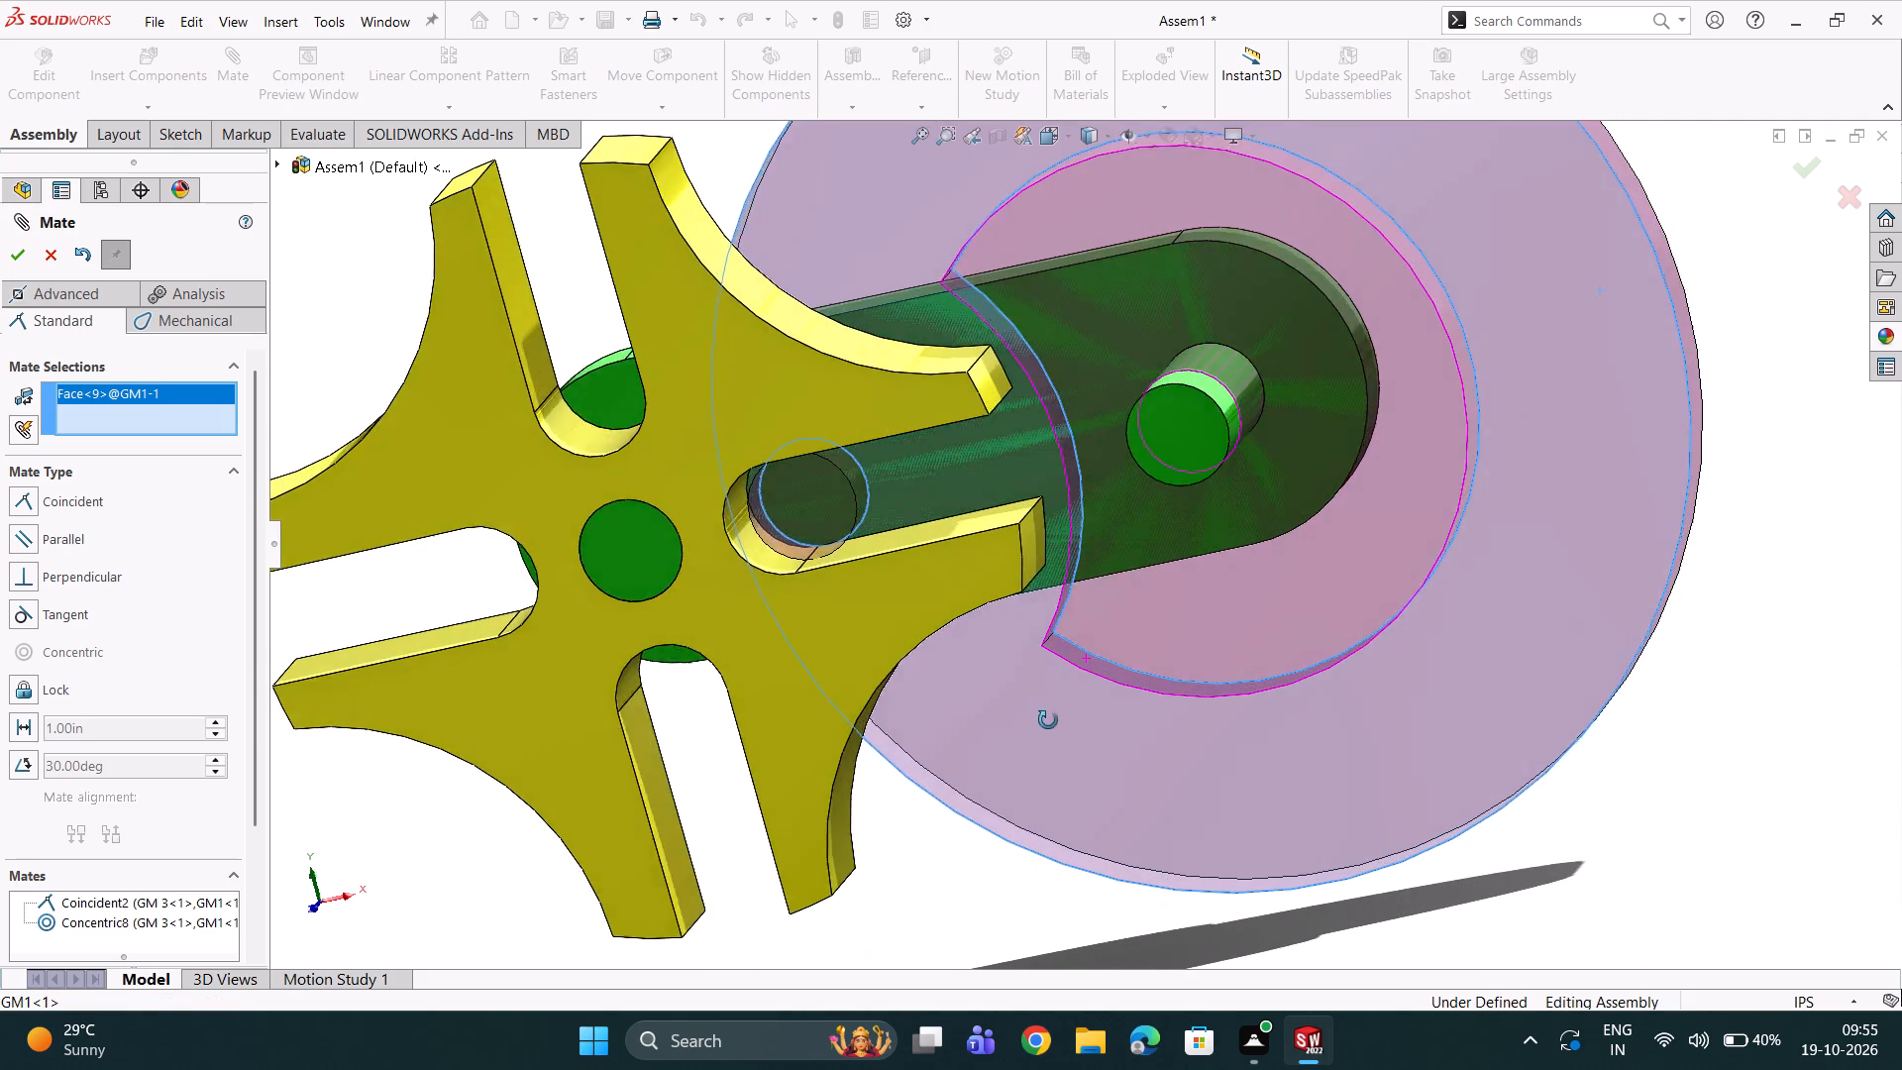
{"action": "middle_click_drag", "start_coordinate": [1048, 720], "coordinate": [1094, 700]}
{"action": "middle_click_drag", "start_coordinate": [1094, 700], "coordinate": [1093, 687]}
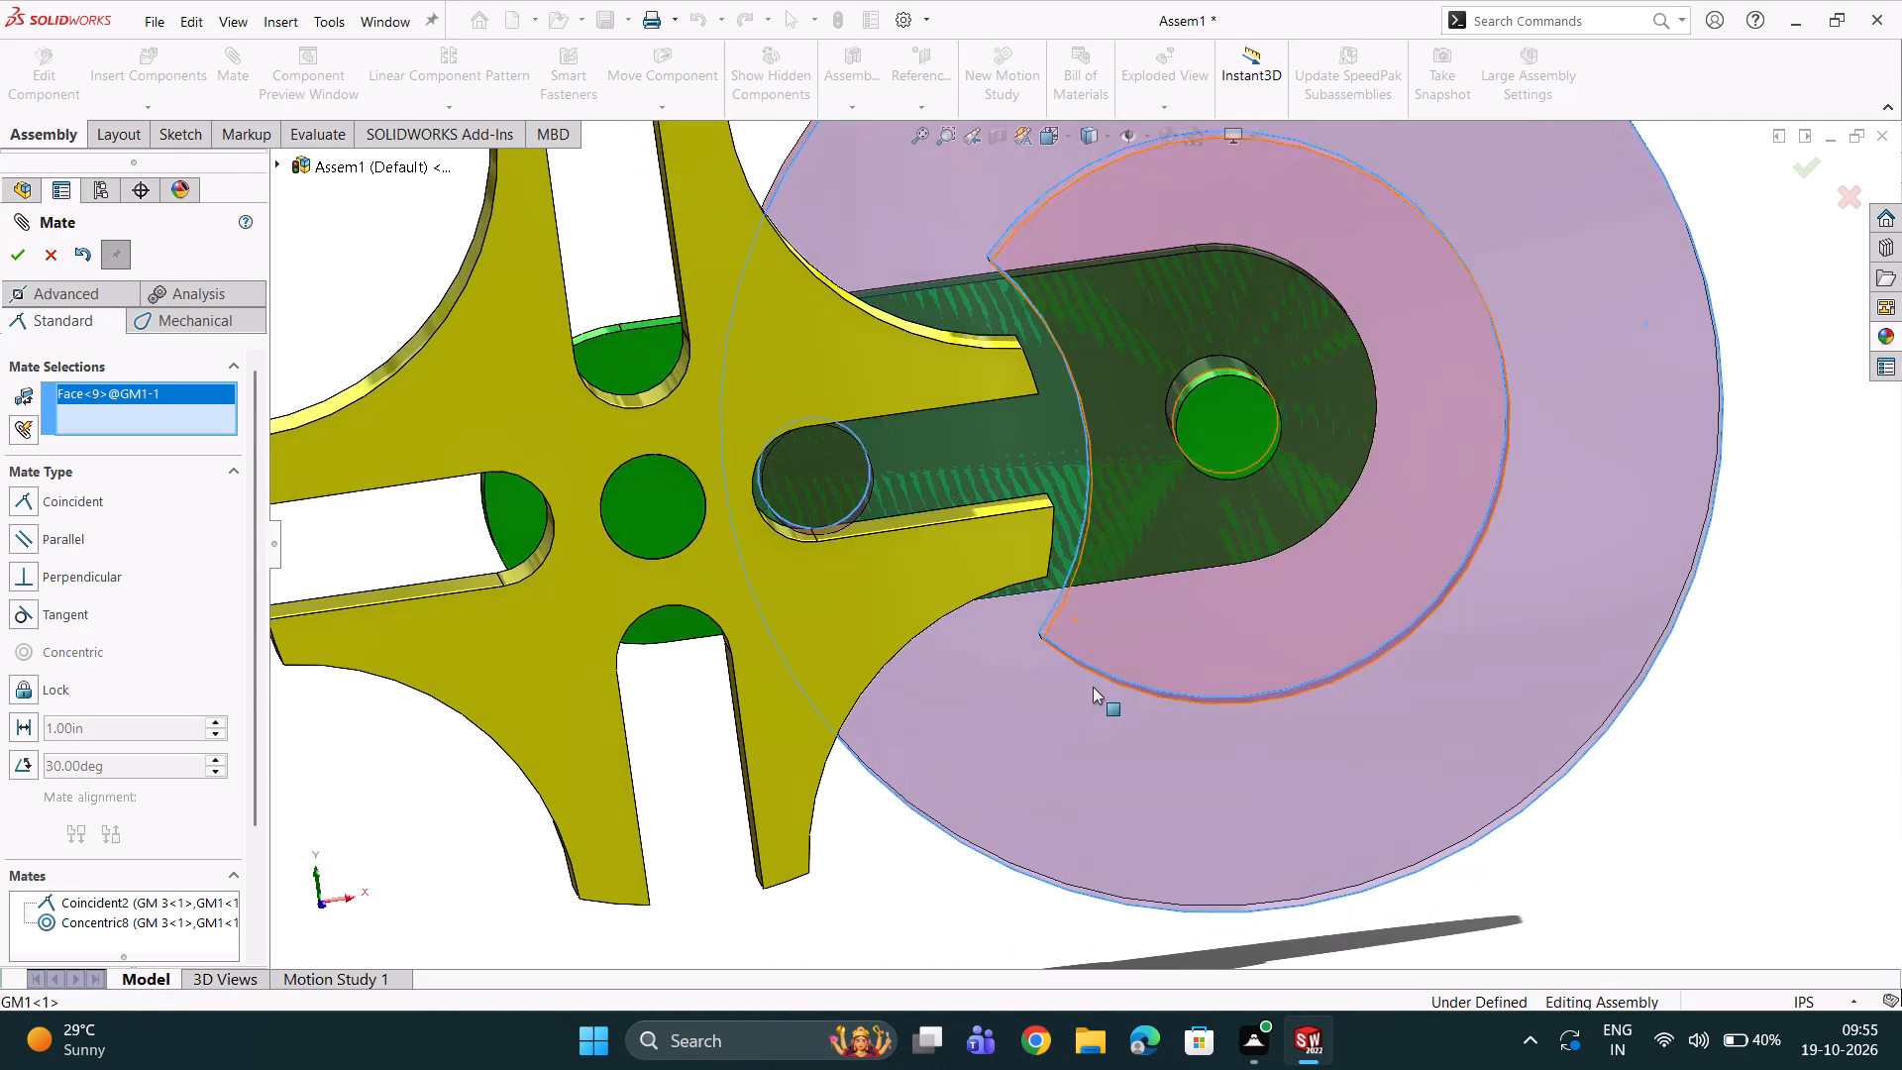
{"action": "middle_click_drag", "start_coordinate": [955, 635], "coordinate": [821, 695]}
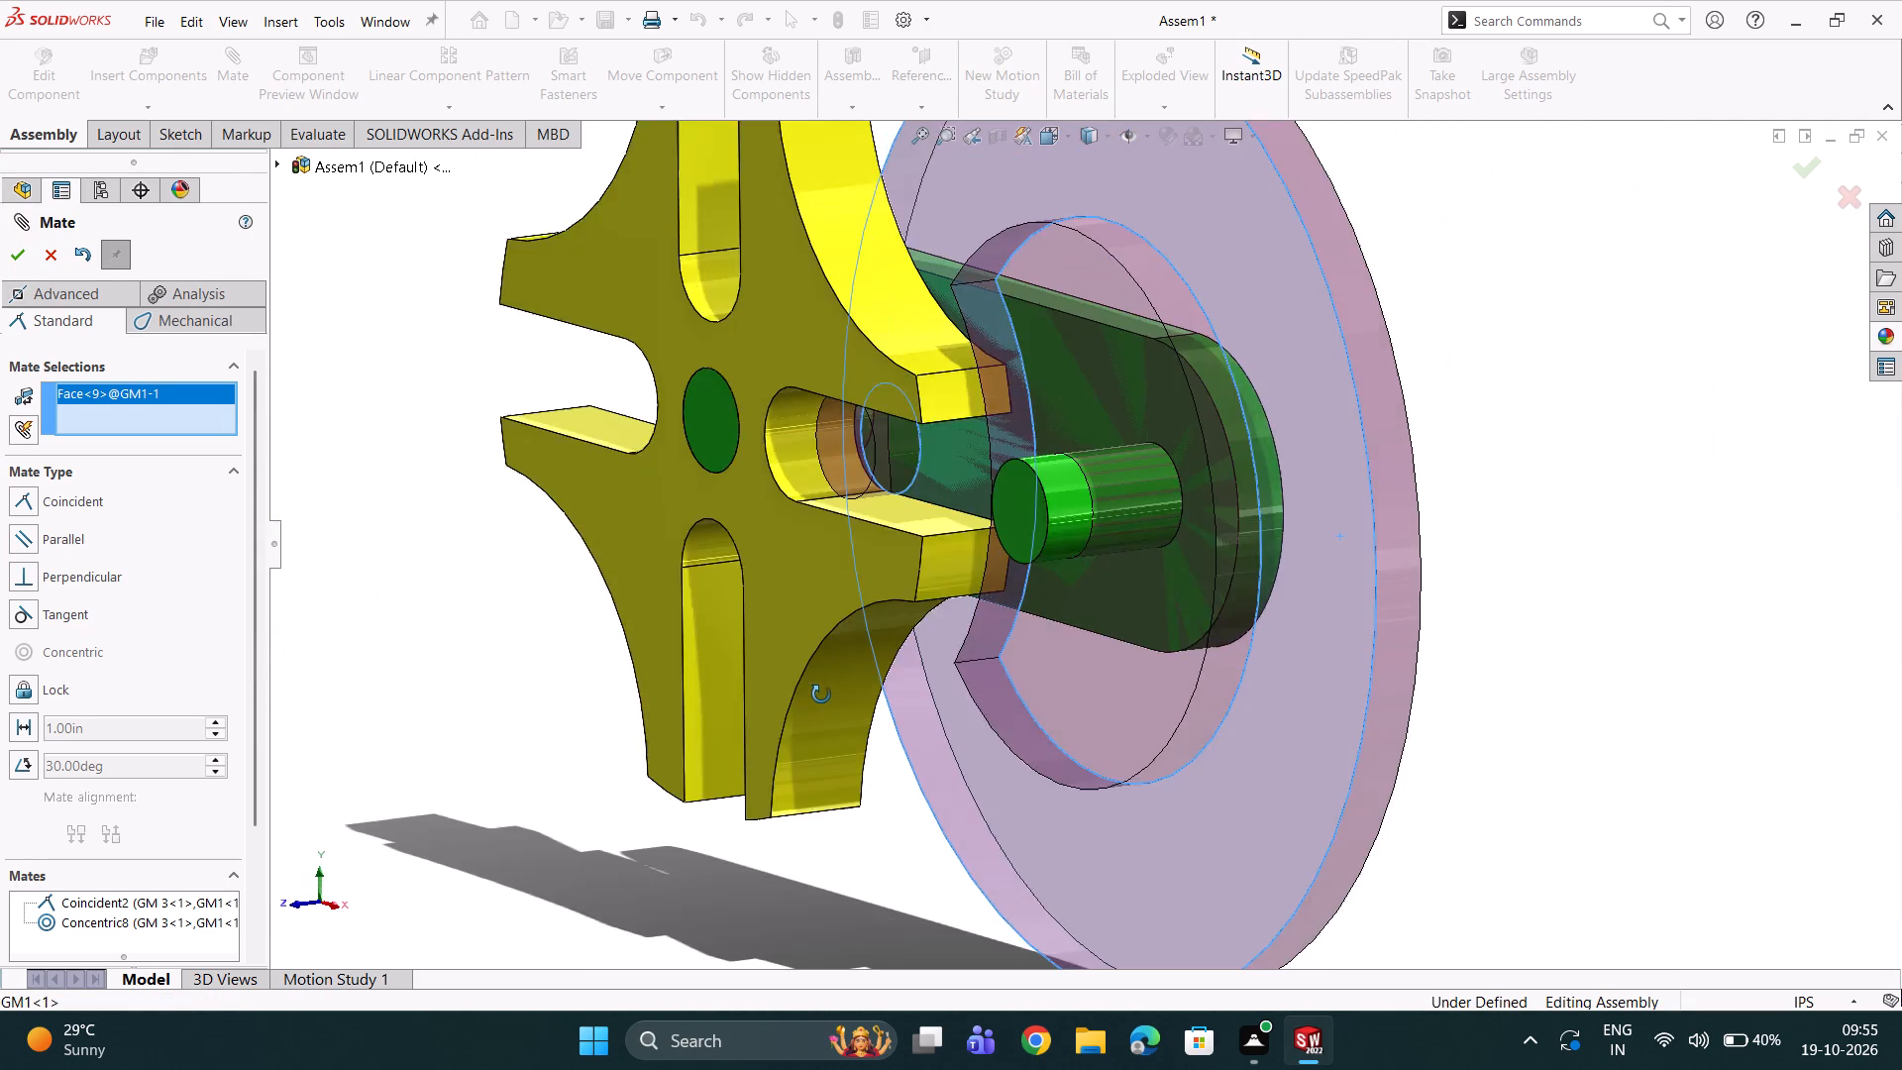
{"action": "middle_click_drag", "start_coordinate": [821, 695], "coordinate": [848, 576]}
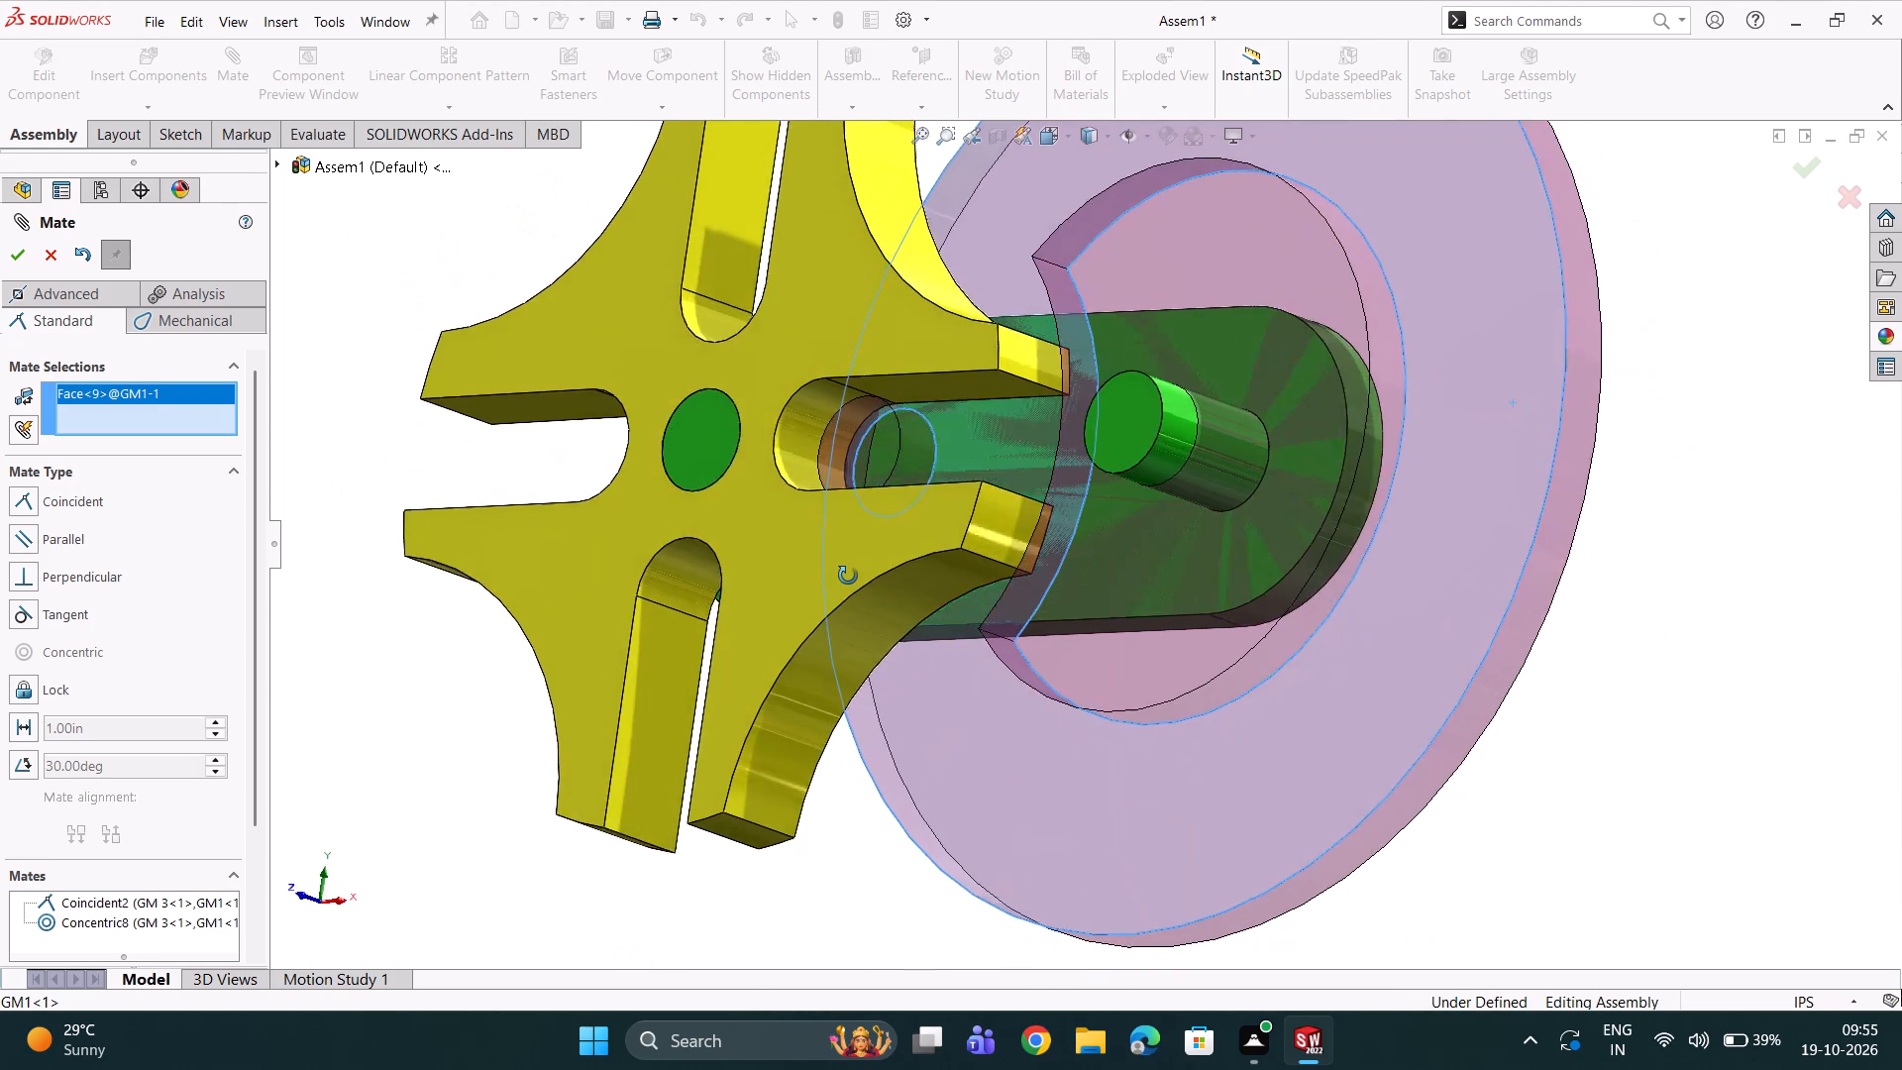
{"action": "middle_click_drag", "start_coordinate": [848, 576], "coordinate": [844, 595]}
{"action": "scroll", "coordinate": [904, 553], "scroll_direction": "down", "scroll_amount": 2}
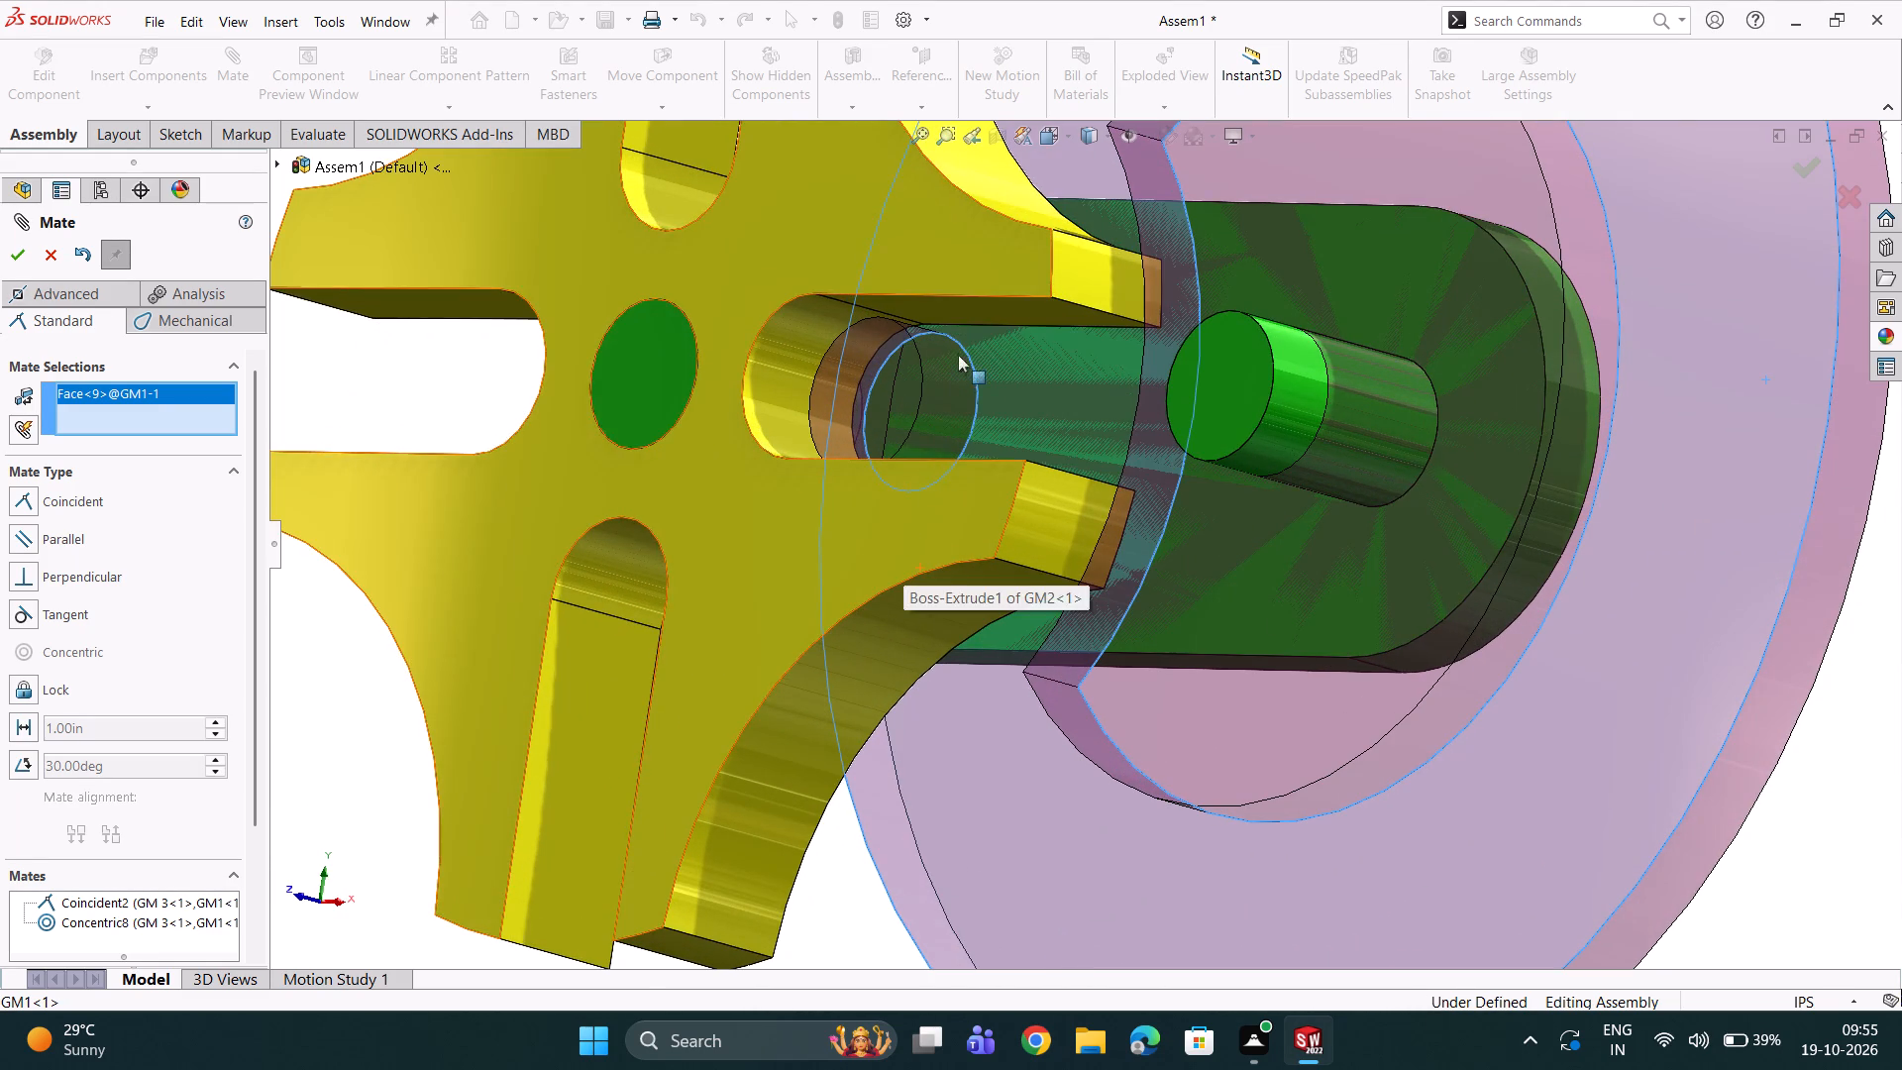
{"action": "scroll", "coordinate": [1038, 573], "scroll_direction": "down", "scroll_amount": 1}
{"action": "middle_click_drag", "start_coordinate": [1037, 572], "coordinate": [1032, 548]}
{"action": "scroll", "coordinate": [1034, 556], "scroll_direction": "down", "scroll_amount": 1}
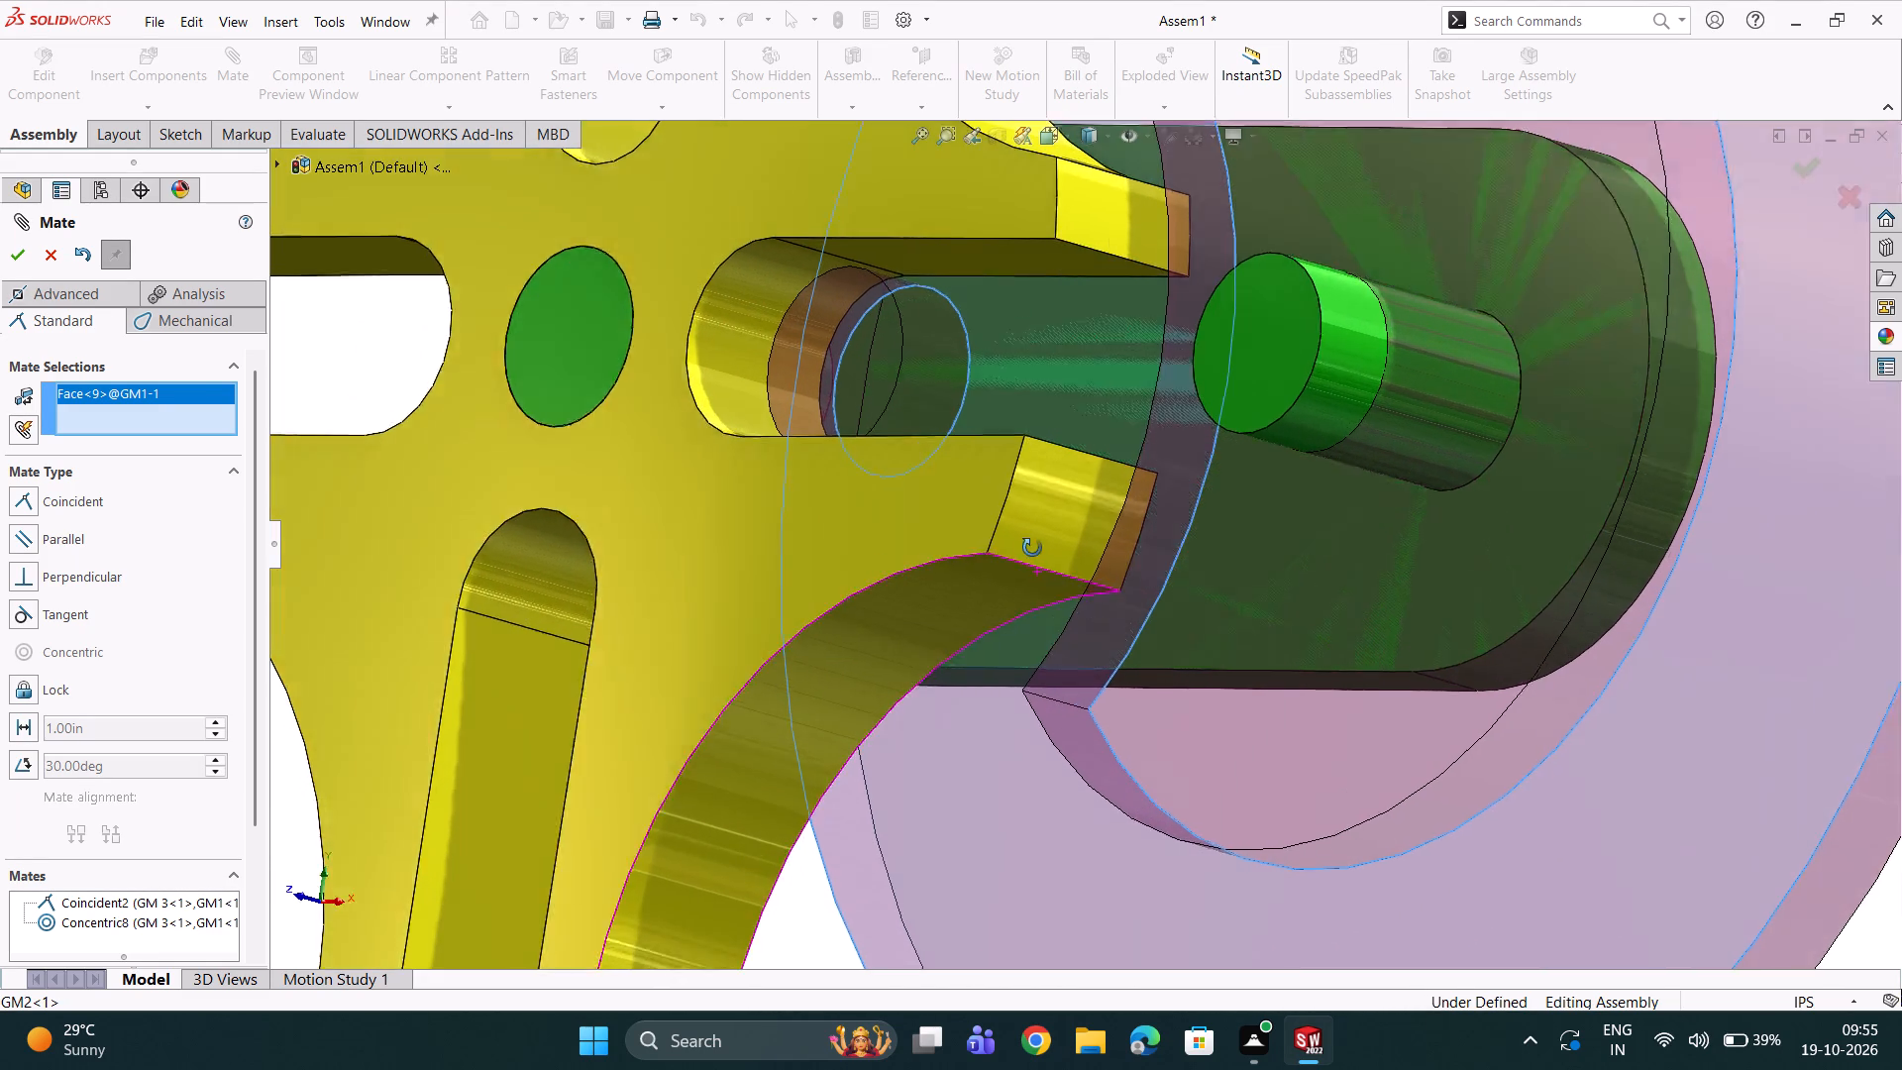
{"action": "middle_click_drag", "start_coordinate": [1032, 548], "coordinate": [1172, 304]}
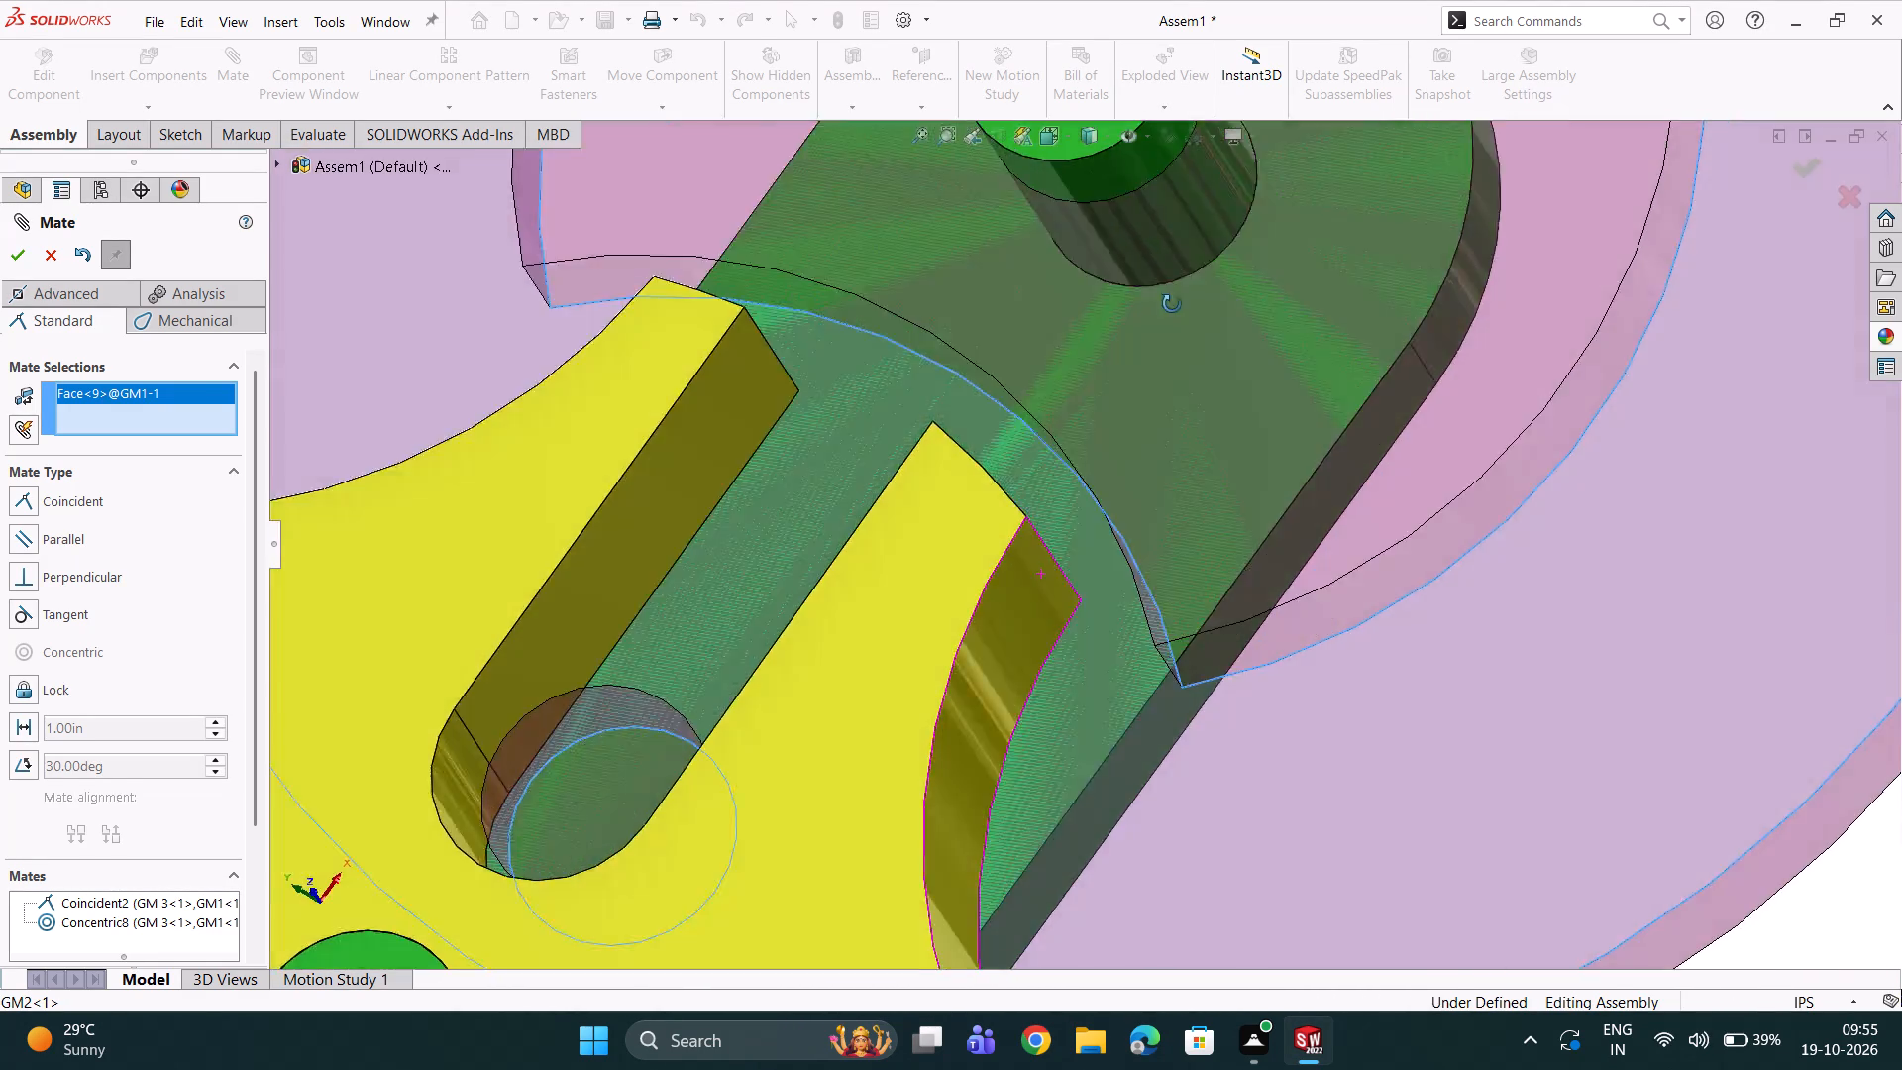
{"action": "middle_click_drag", "start_coordinate": [1172, 304], "coordinate": [1245, 714]}
{"action": "scroll", "coordinate": [1054, 631], "scroll_direction": "up", "scroll_amount": 4}
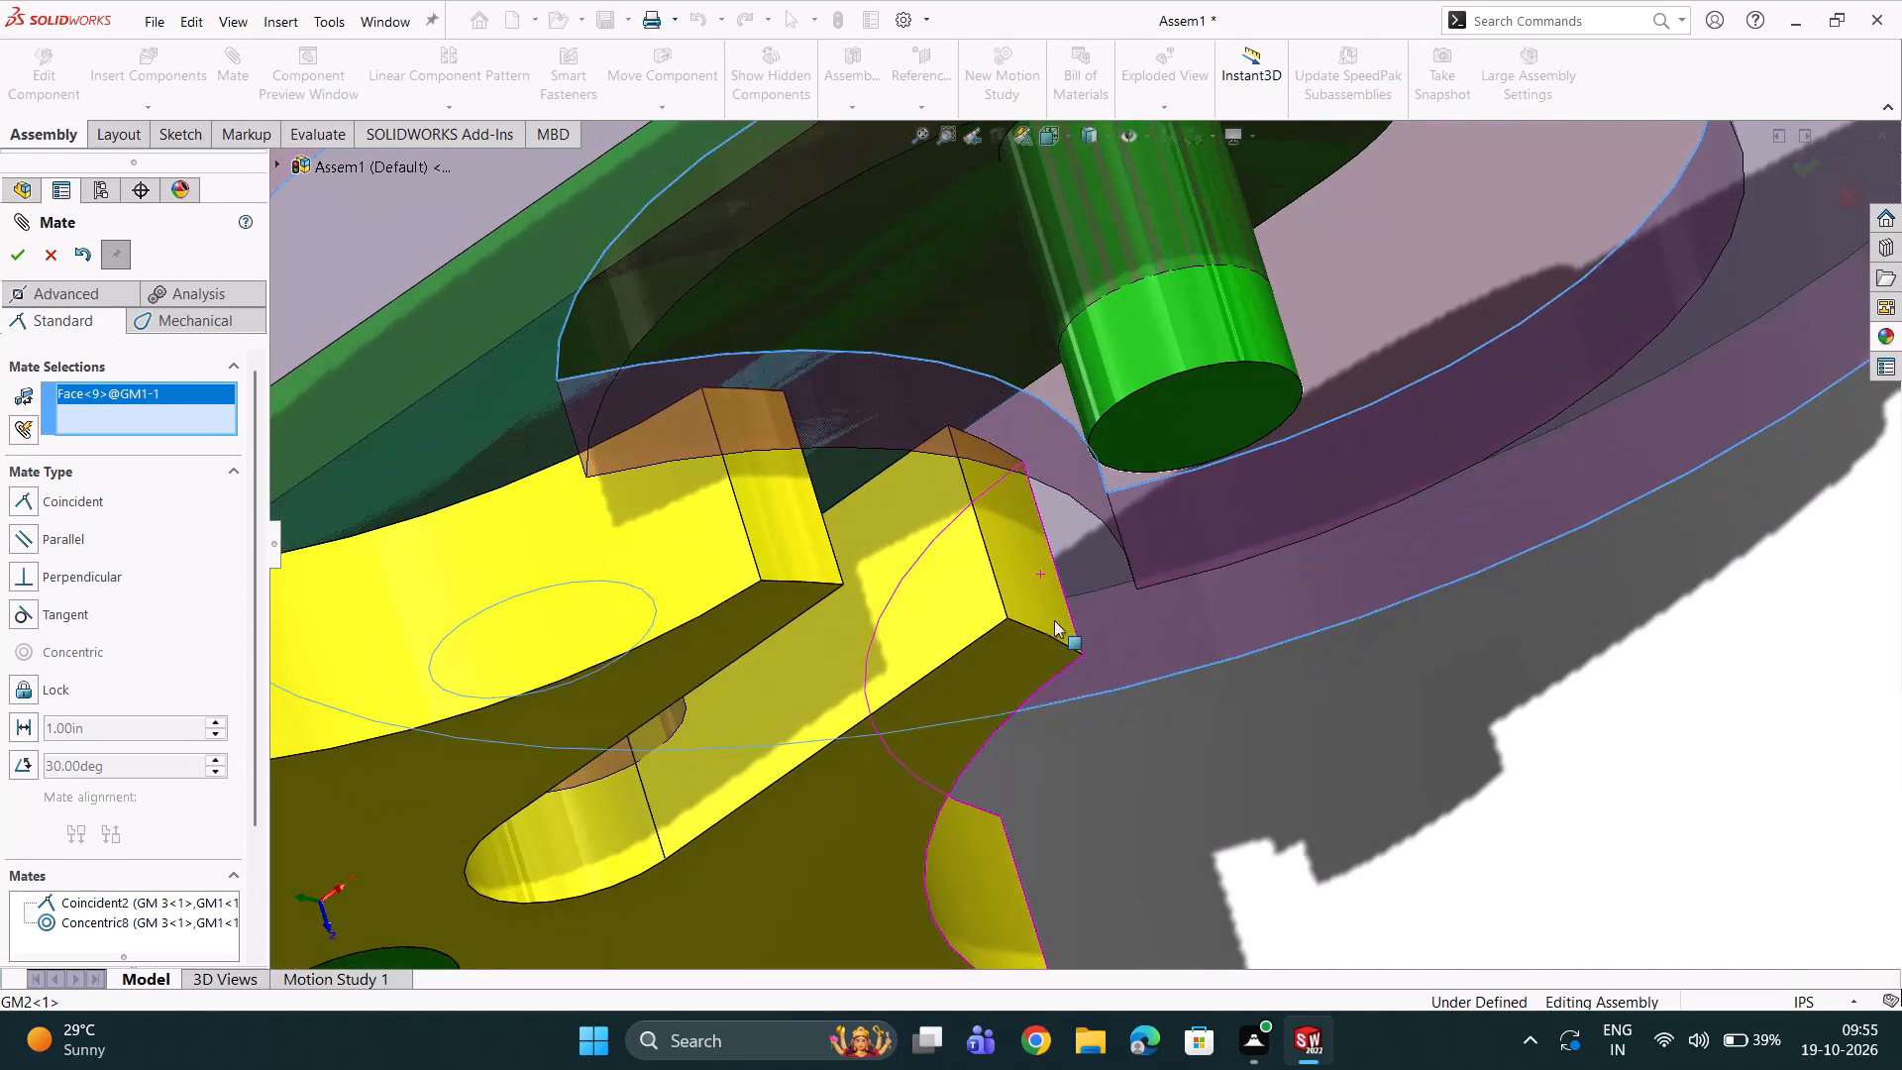
{"action": "scroll", "coordinate": [952, 630], "scroll_direction": "up", "scroll_amount": 4}
{"action": "middle_click_drag", "start_coordinate": [952, 624], "coordinate": [904, 353]}
{"action": "middle_click_drag", "start_coordinate": [914, 597], "coordinate": [913, 596]}
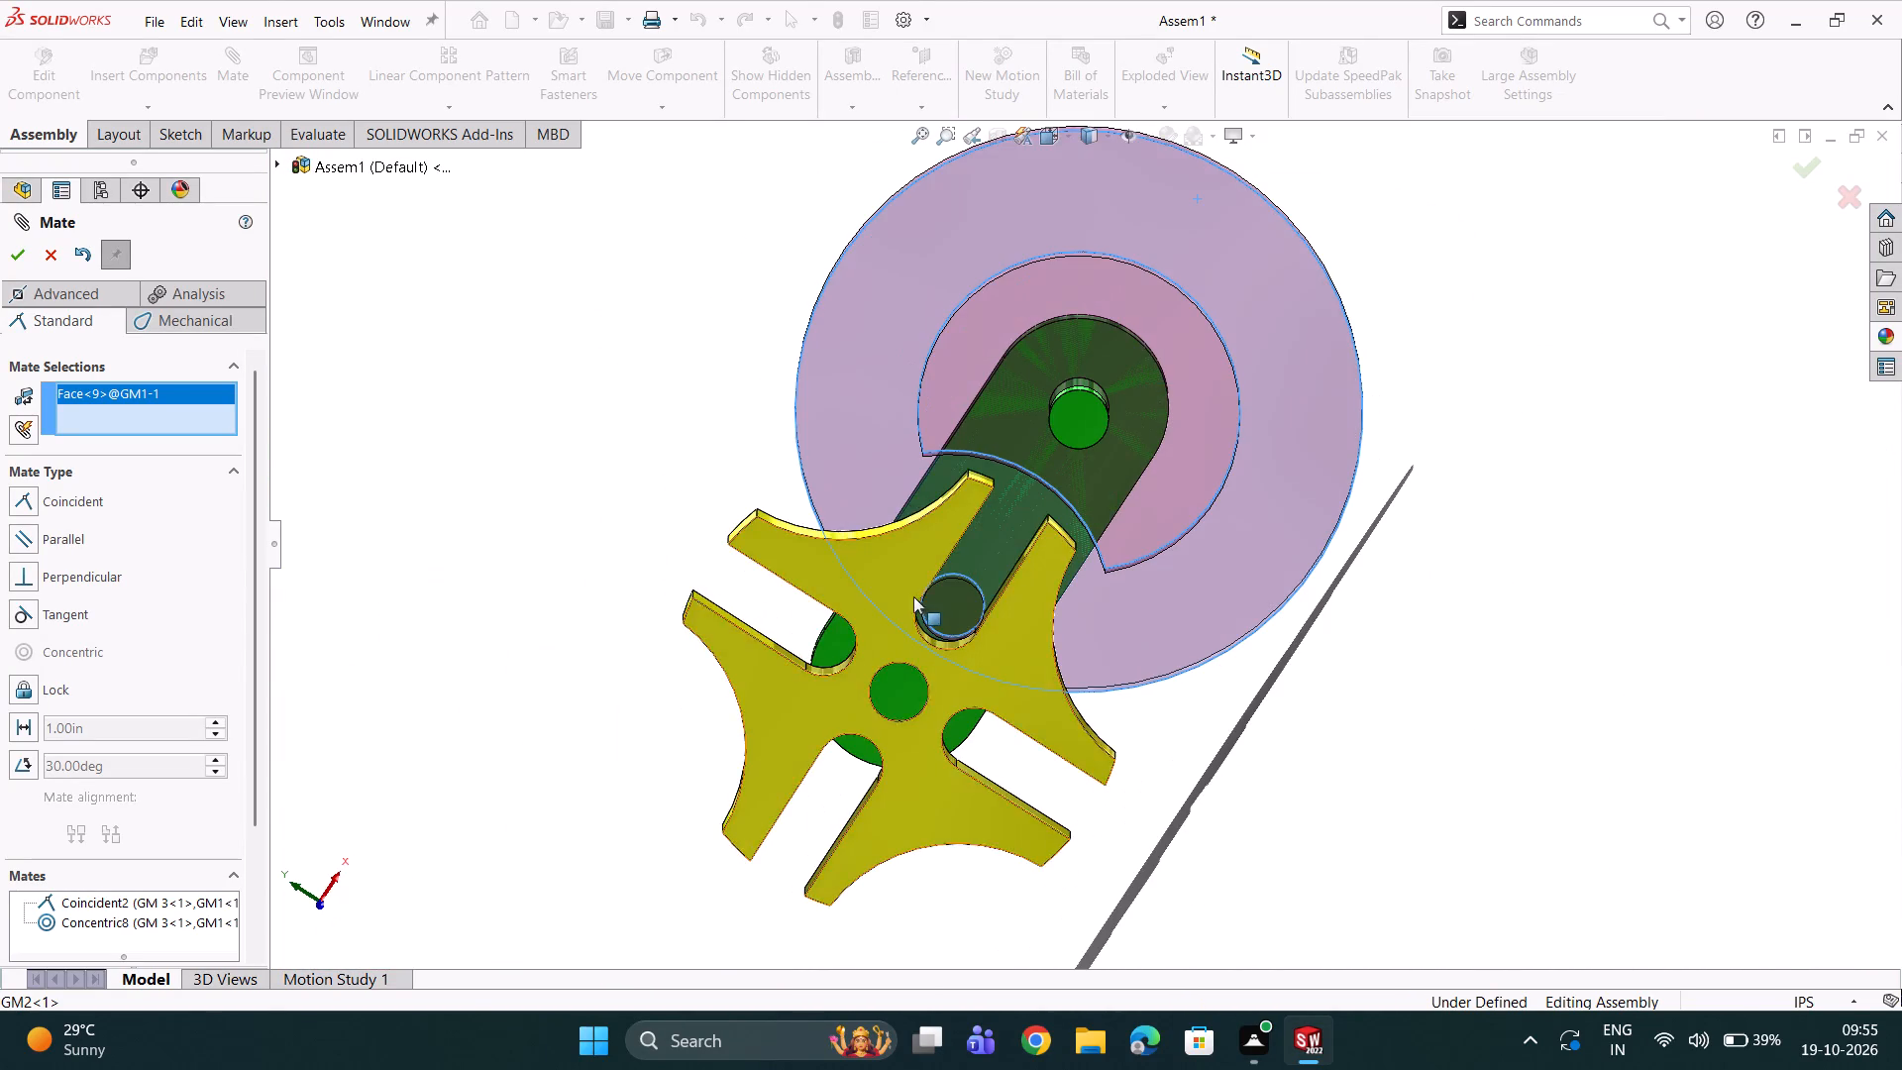
{"action": "middle_click_drag", "start_coordinate": [913, 596], "coordinate": [616, 679]}
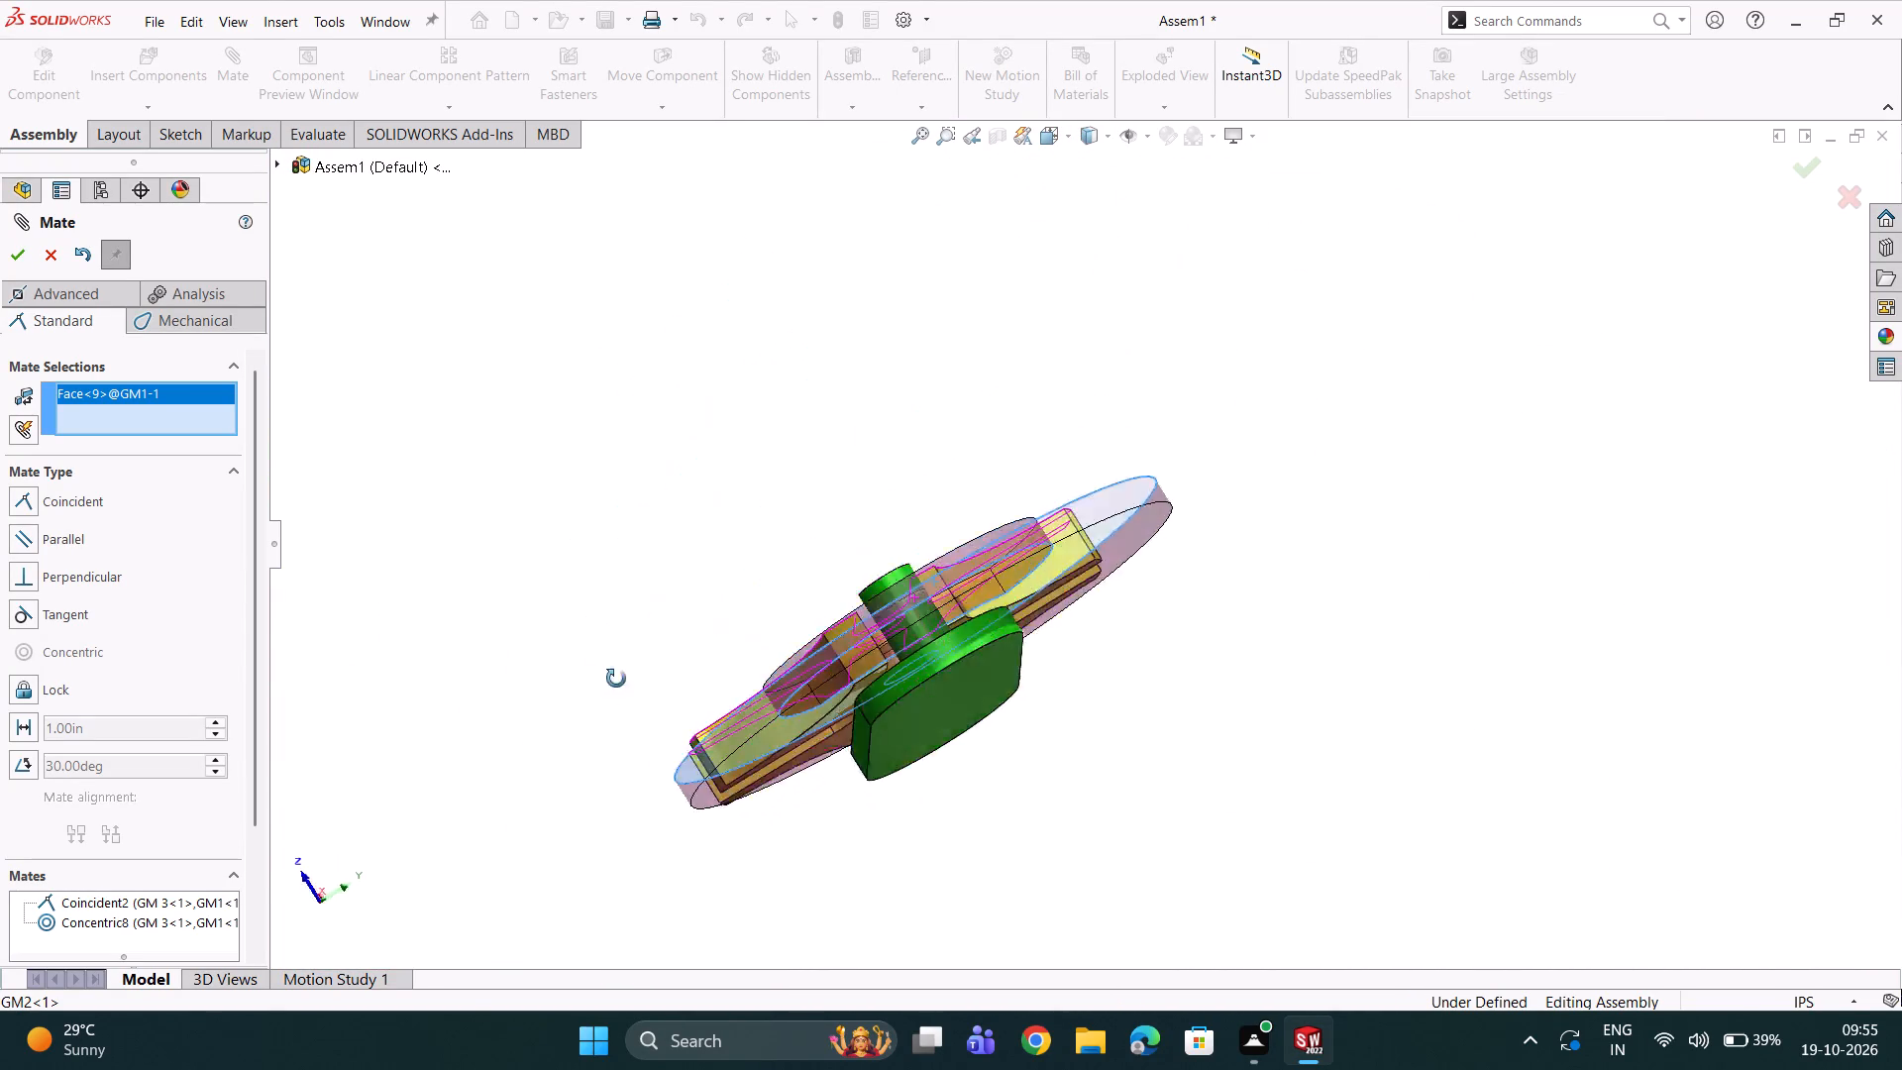
{"action": "middle_click_drag", "start_coordinate": [616, 679], "coordinate": [678, 1069]}
{"action": "scroll", "coordinate": [856, 841], "scroll_direction": "down", "scroll_amount": 1}
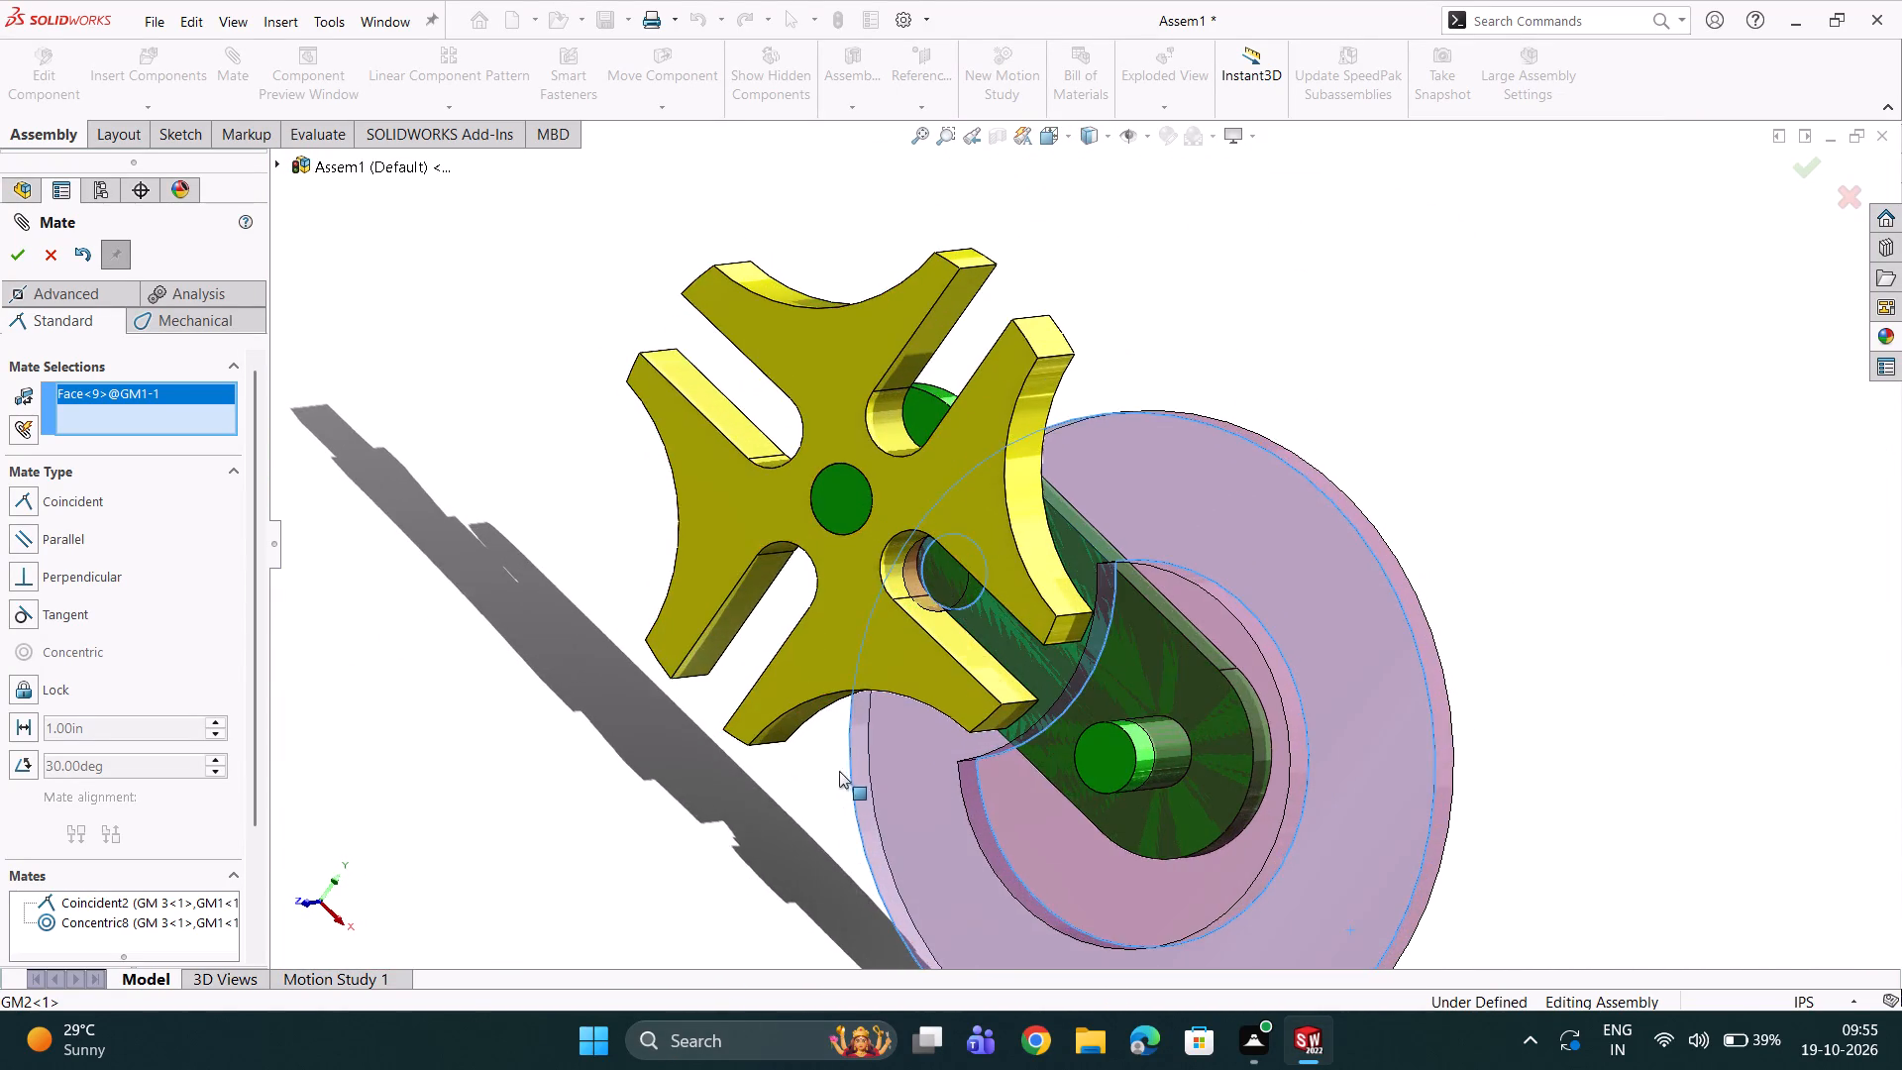
{"action": "scroll", "coordinate": [840, 764], "scroll_direction": "up", "scroll_amount": 4}
{"action": "scroll", "coordinate": [980, 567], "scroll_direction": "down", "scroll_amount": 1}
{"action": "middle_click_drag", "start_coordinate": [980, 562], "coordinate": [959, 507]}
{"action": "scroll", "coordinate": [1036, 621], "scroll_direction": "down", "scroll_amount": 2}
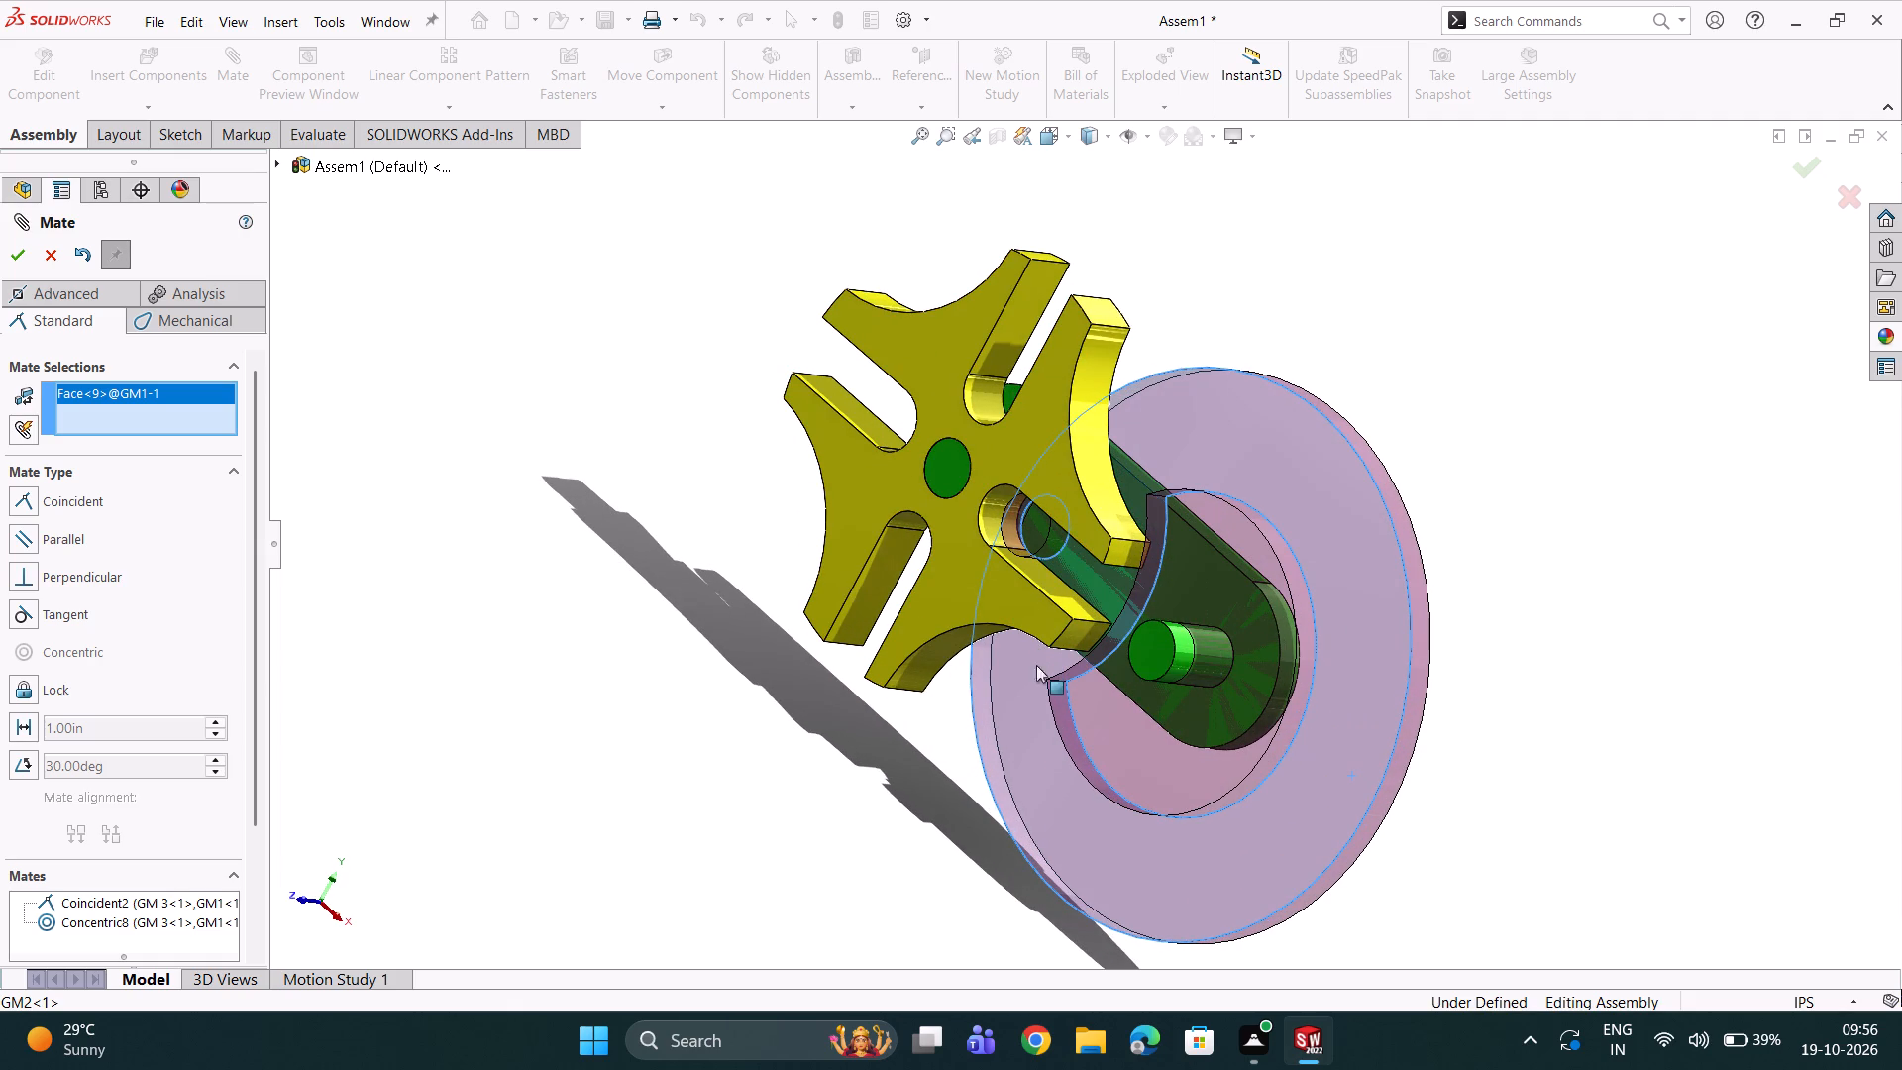
{"action": "scroll", "coordinate": [1050, 633], "scroll_direction": "up", "scroll_amount": 2}
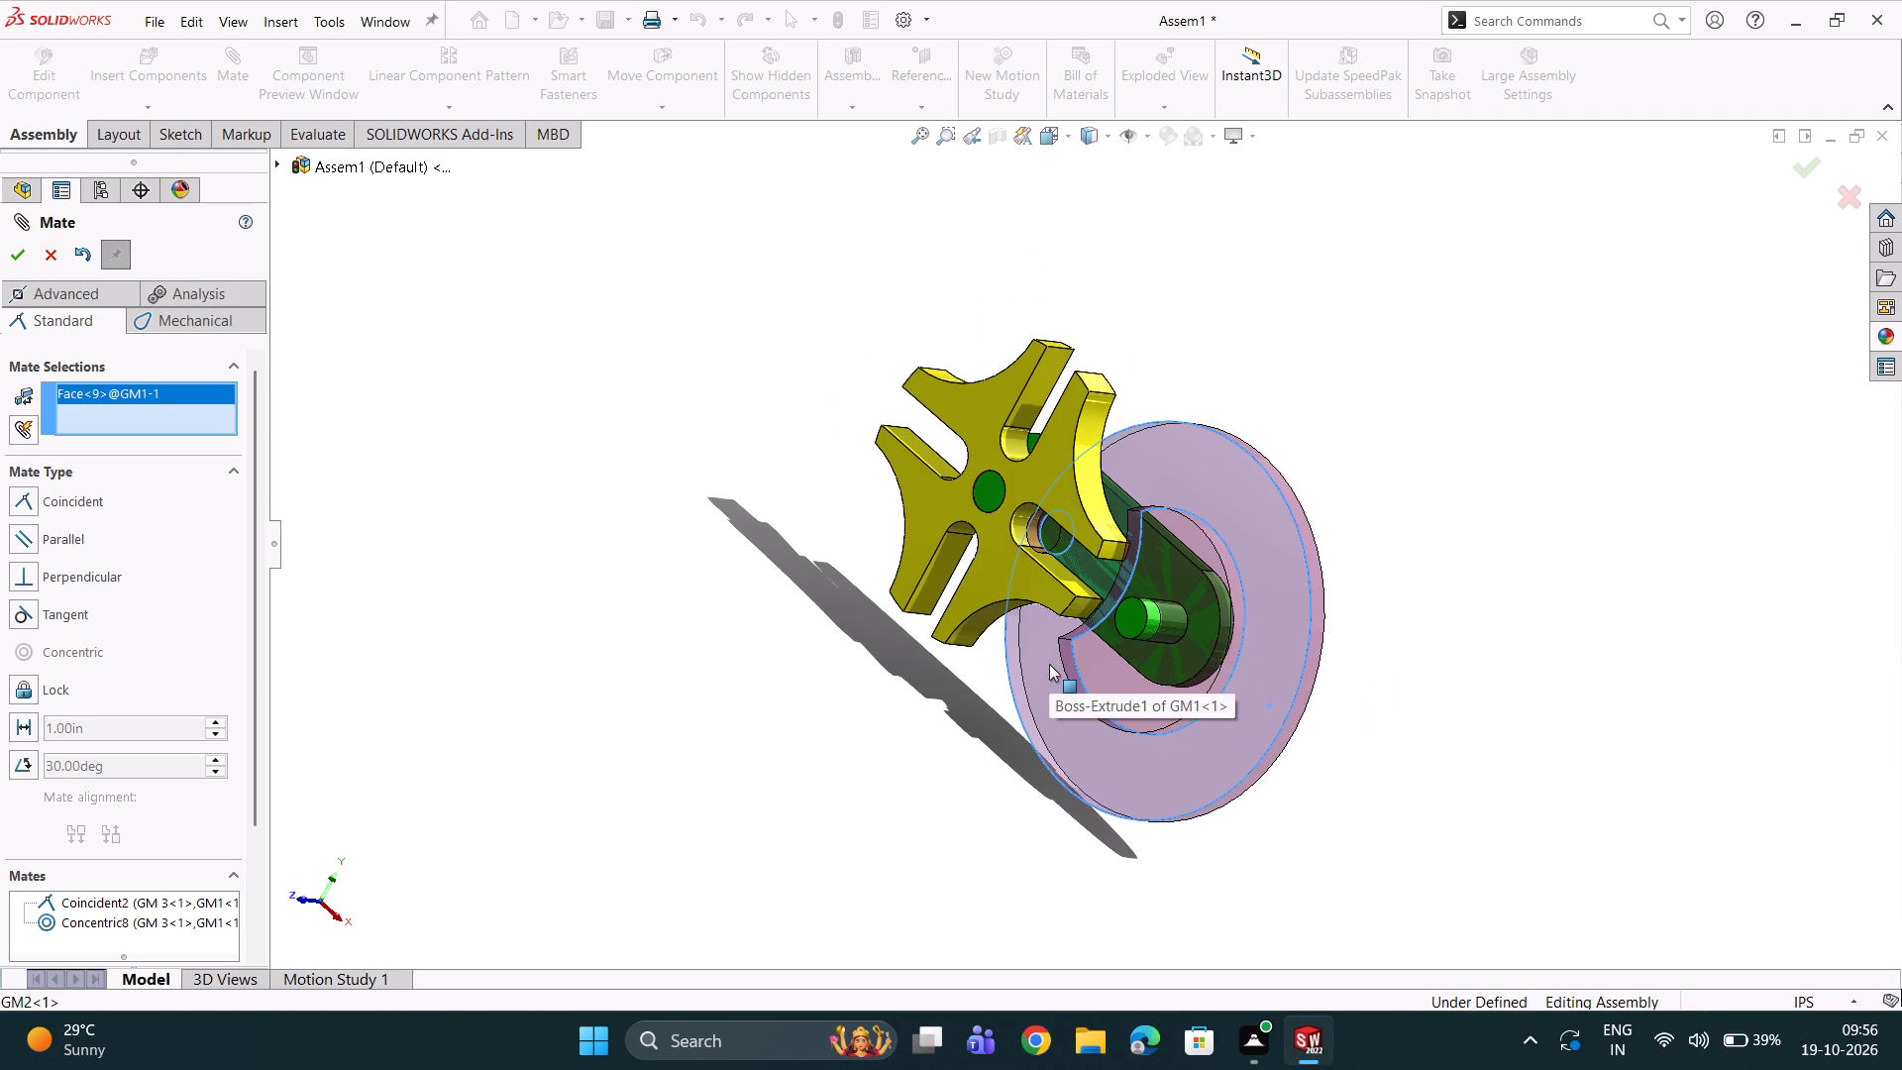
{"action": "left_click", "coordinate": [54, 262]}
Swing the GM2 wheel about its centre pin and leave one slot lined up around GM1's drive pin.
{"action": "scroll", "coordinate": [846, 403], "scroll_direction": "down", "scroll_amount": 1}
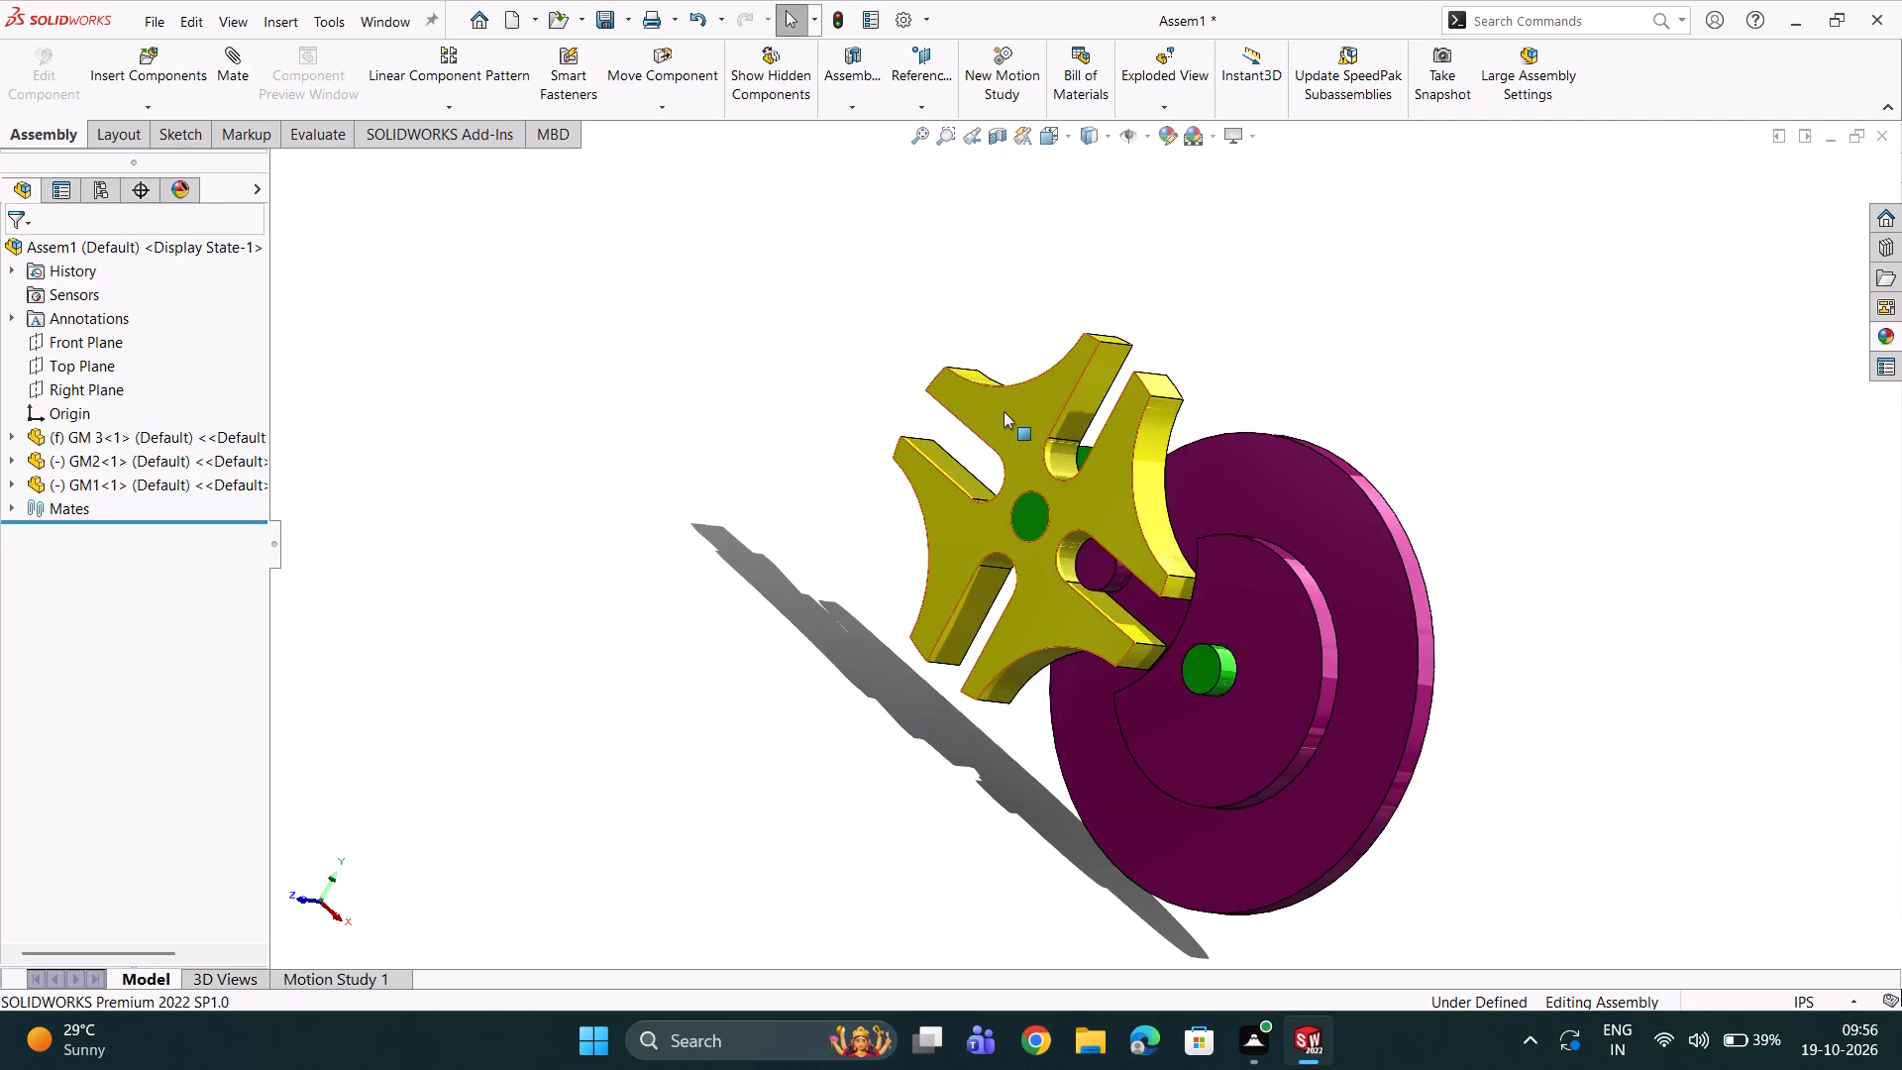
{"action": "left_click_drag", "start_coordinate": [1002, 411], "coordinate": [952, 550]}
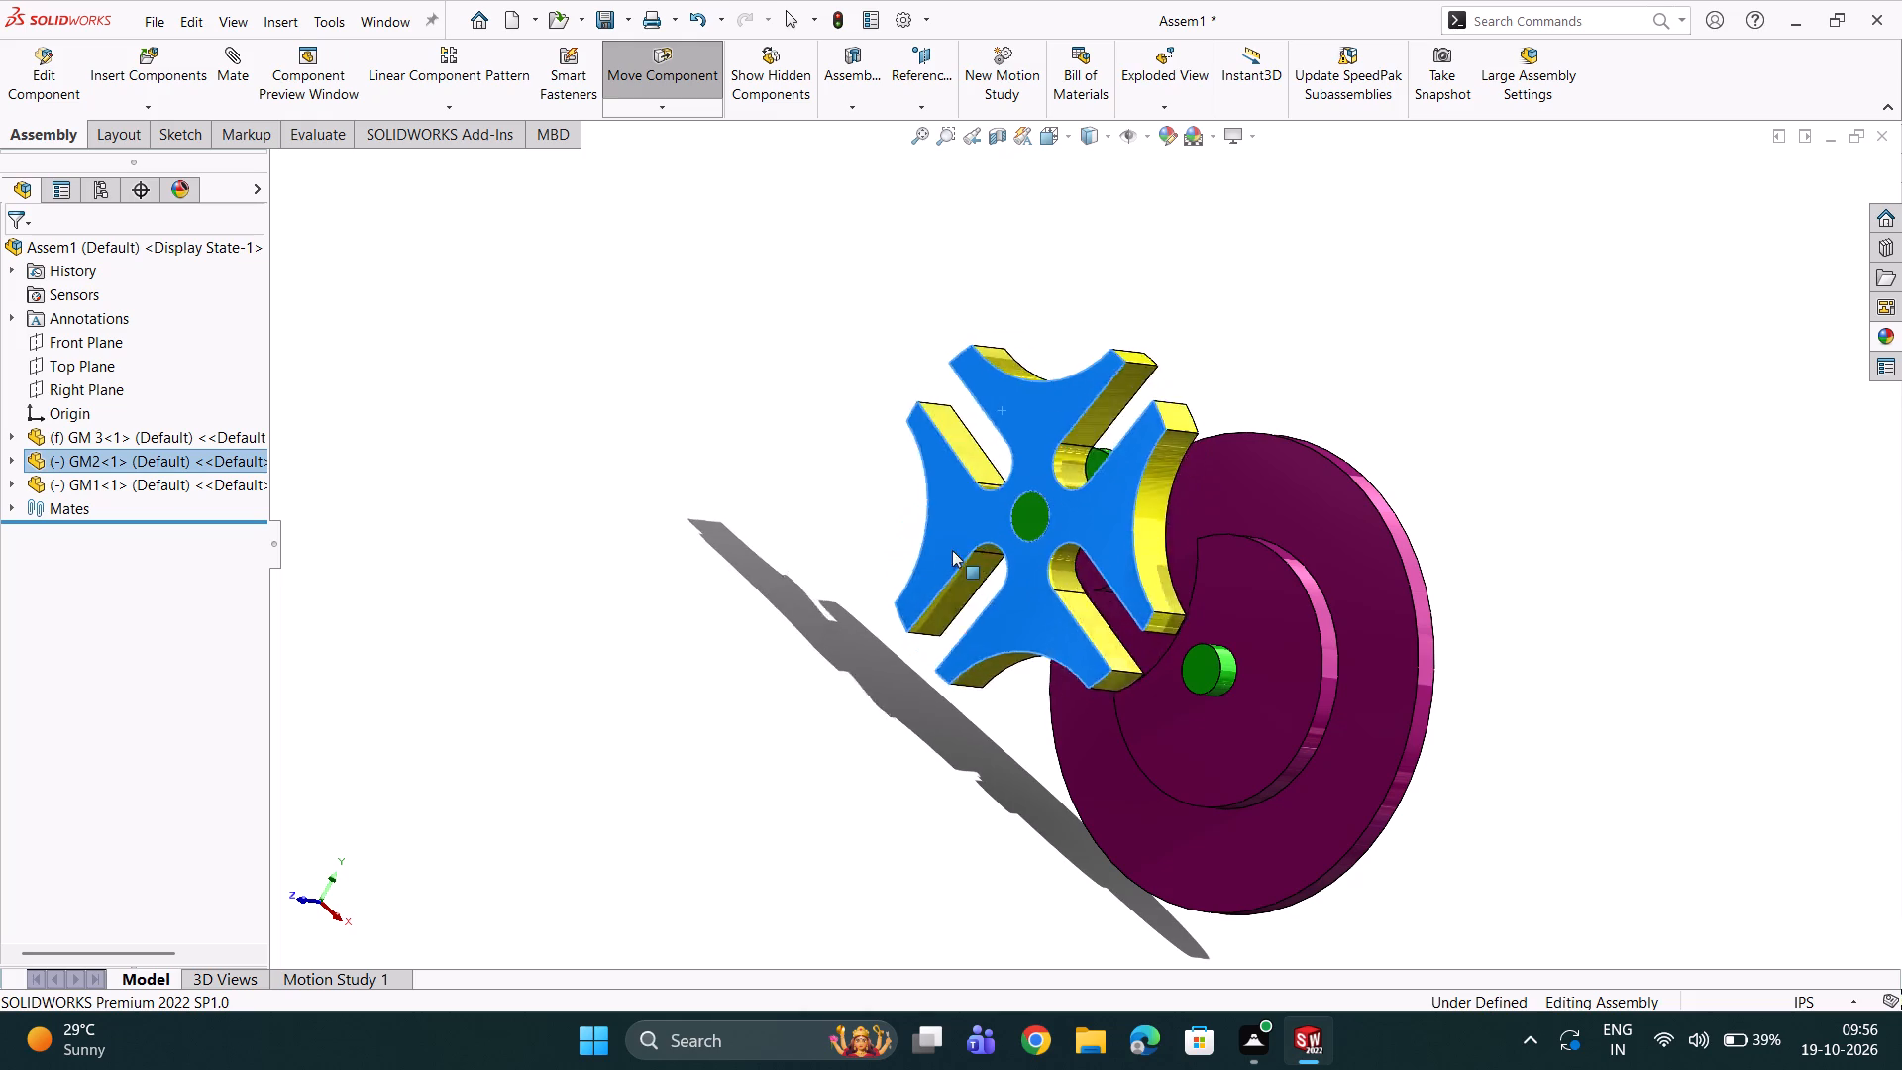
{"action": "left_click_drag", "start_coordinate": [952, 550], "coordinate": [954, 630]}
{"action": "left_click_drag", "start_coordinate": [954, 632], "coordinate": [876, 507]}
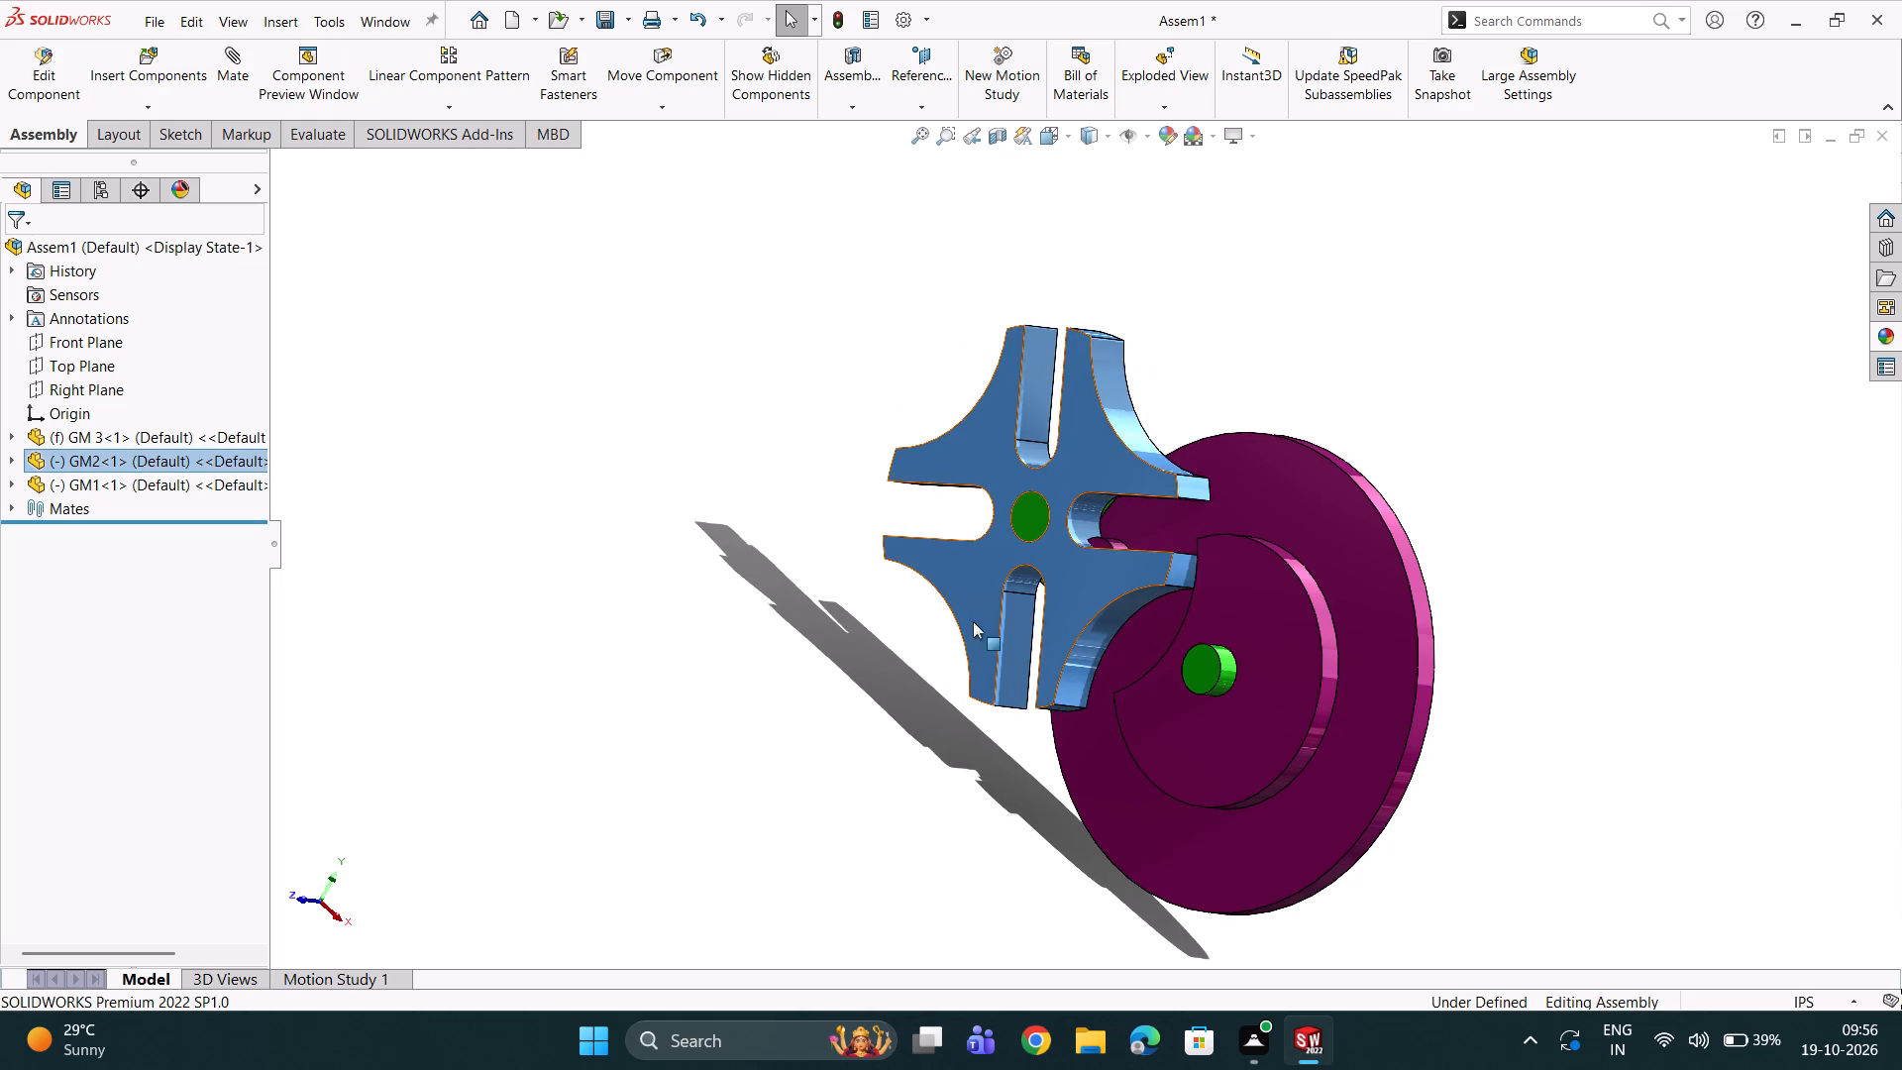
{"action": "left_click_drag", "start_coordinate": [948, 594], "coordinate": [904, 522]}
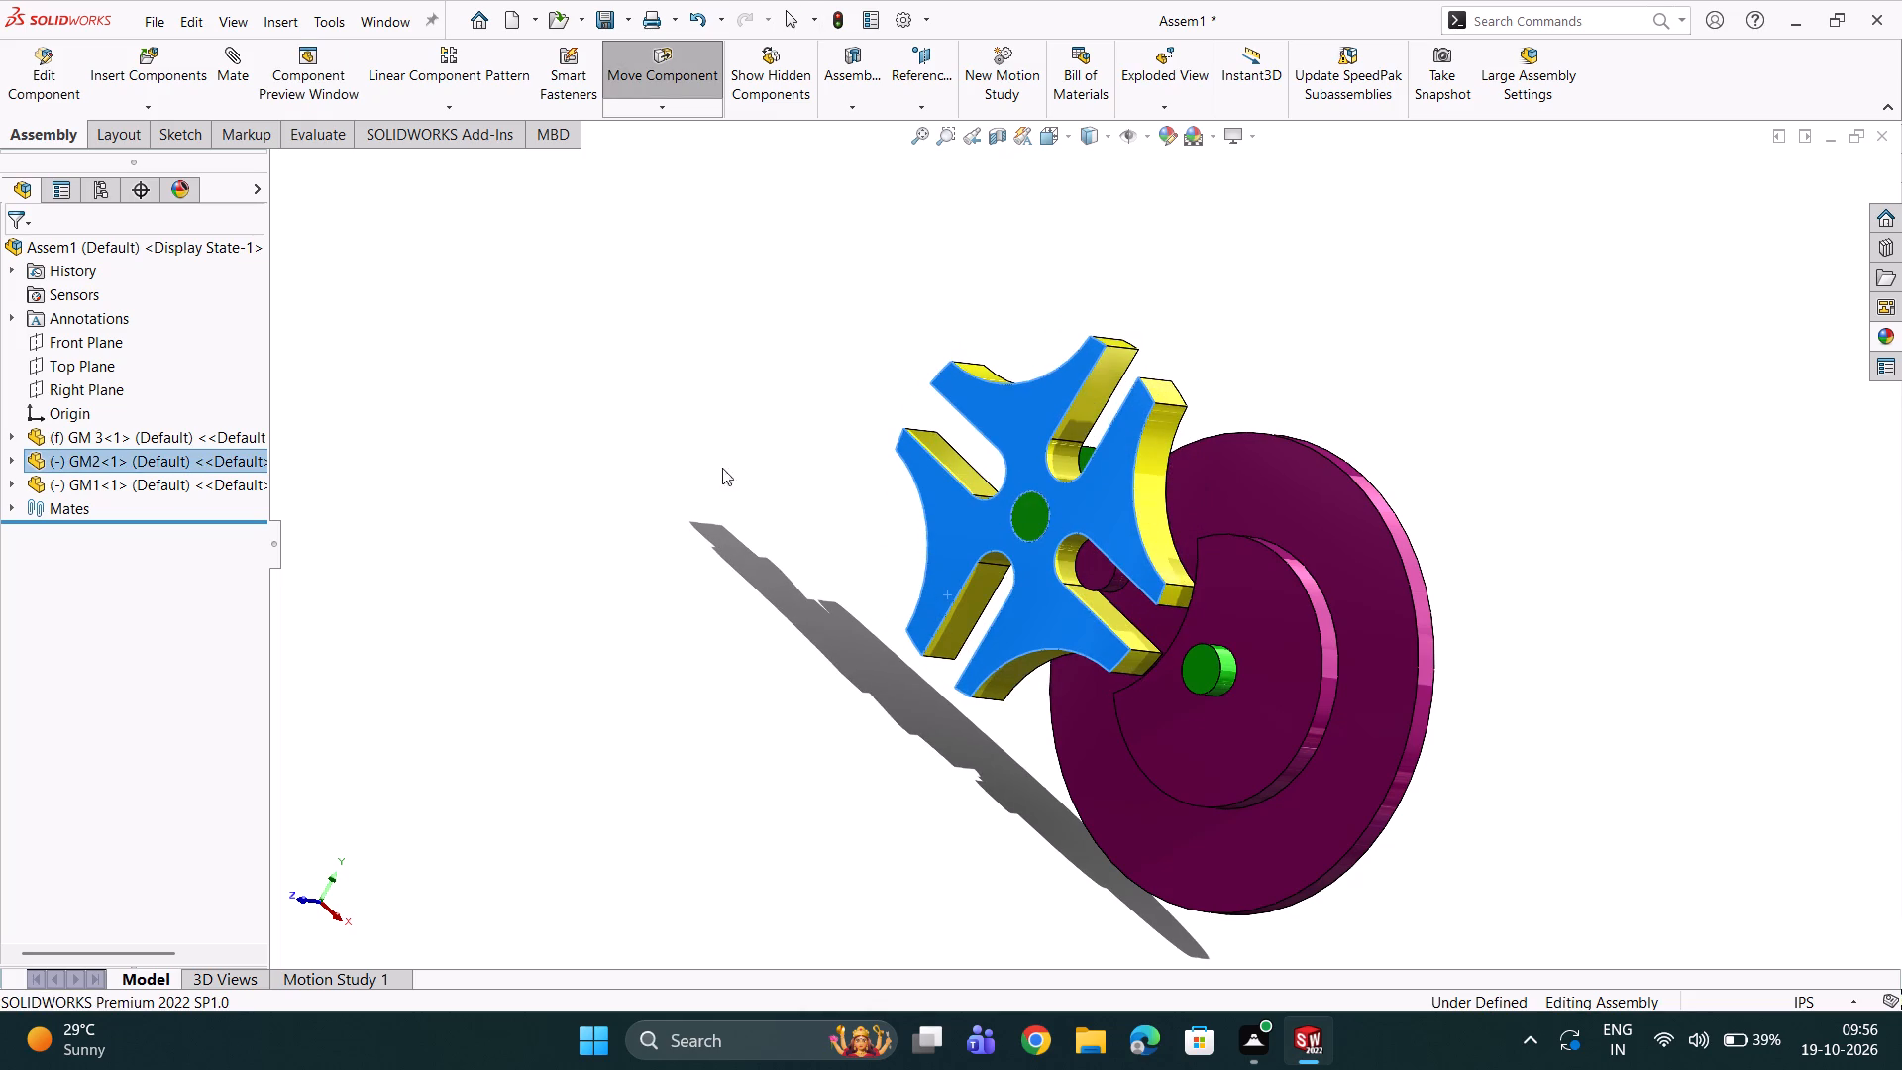
{"action": "left_click", "coordinate": [677, 469]}
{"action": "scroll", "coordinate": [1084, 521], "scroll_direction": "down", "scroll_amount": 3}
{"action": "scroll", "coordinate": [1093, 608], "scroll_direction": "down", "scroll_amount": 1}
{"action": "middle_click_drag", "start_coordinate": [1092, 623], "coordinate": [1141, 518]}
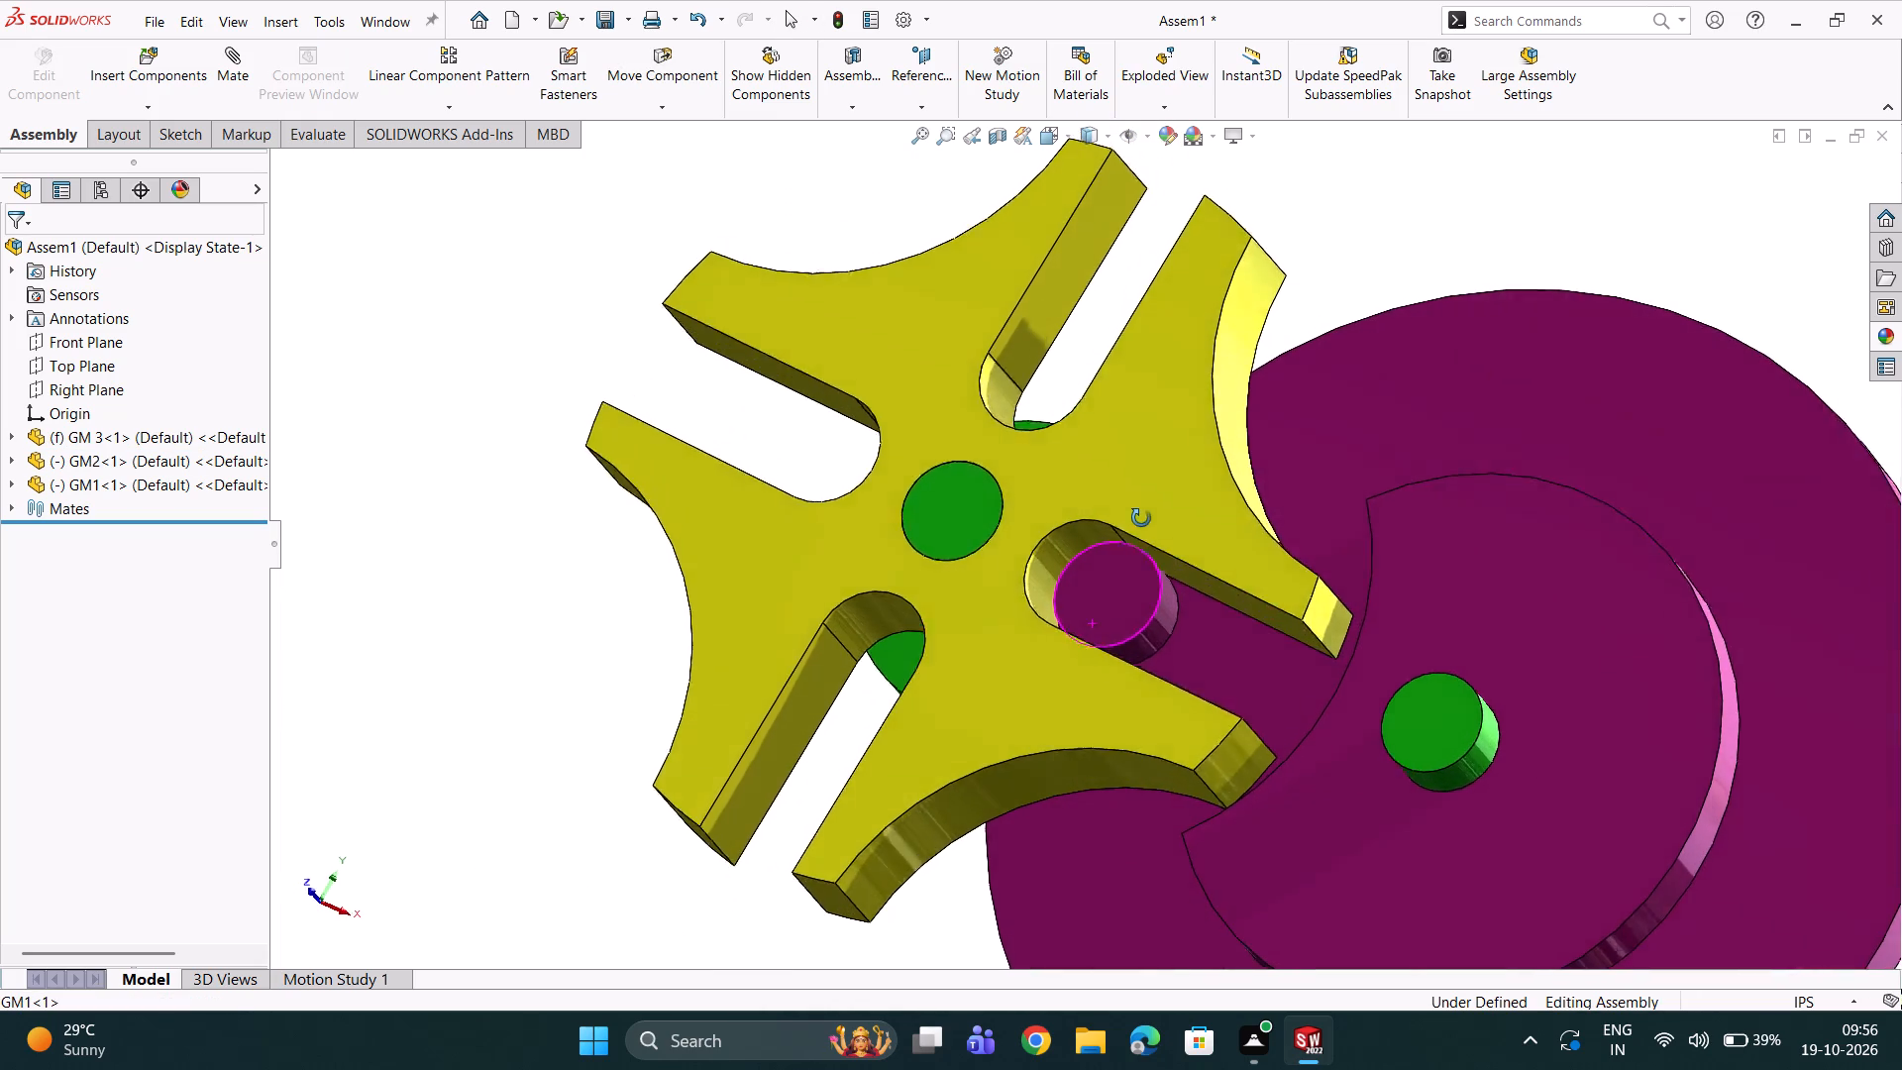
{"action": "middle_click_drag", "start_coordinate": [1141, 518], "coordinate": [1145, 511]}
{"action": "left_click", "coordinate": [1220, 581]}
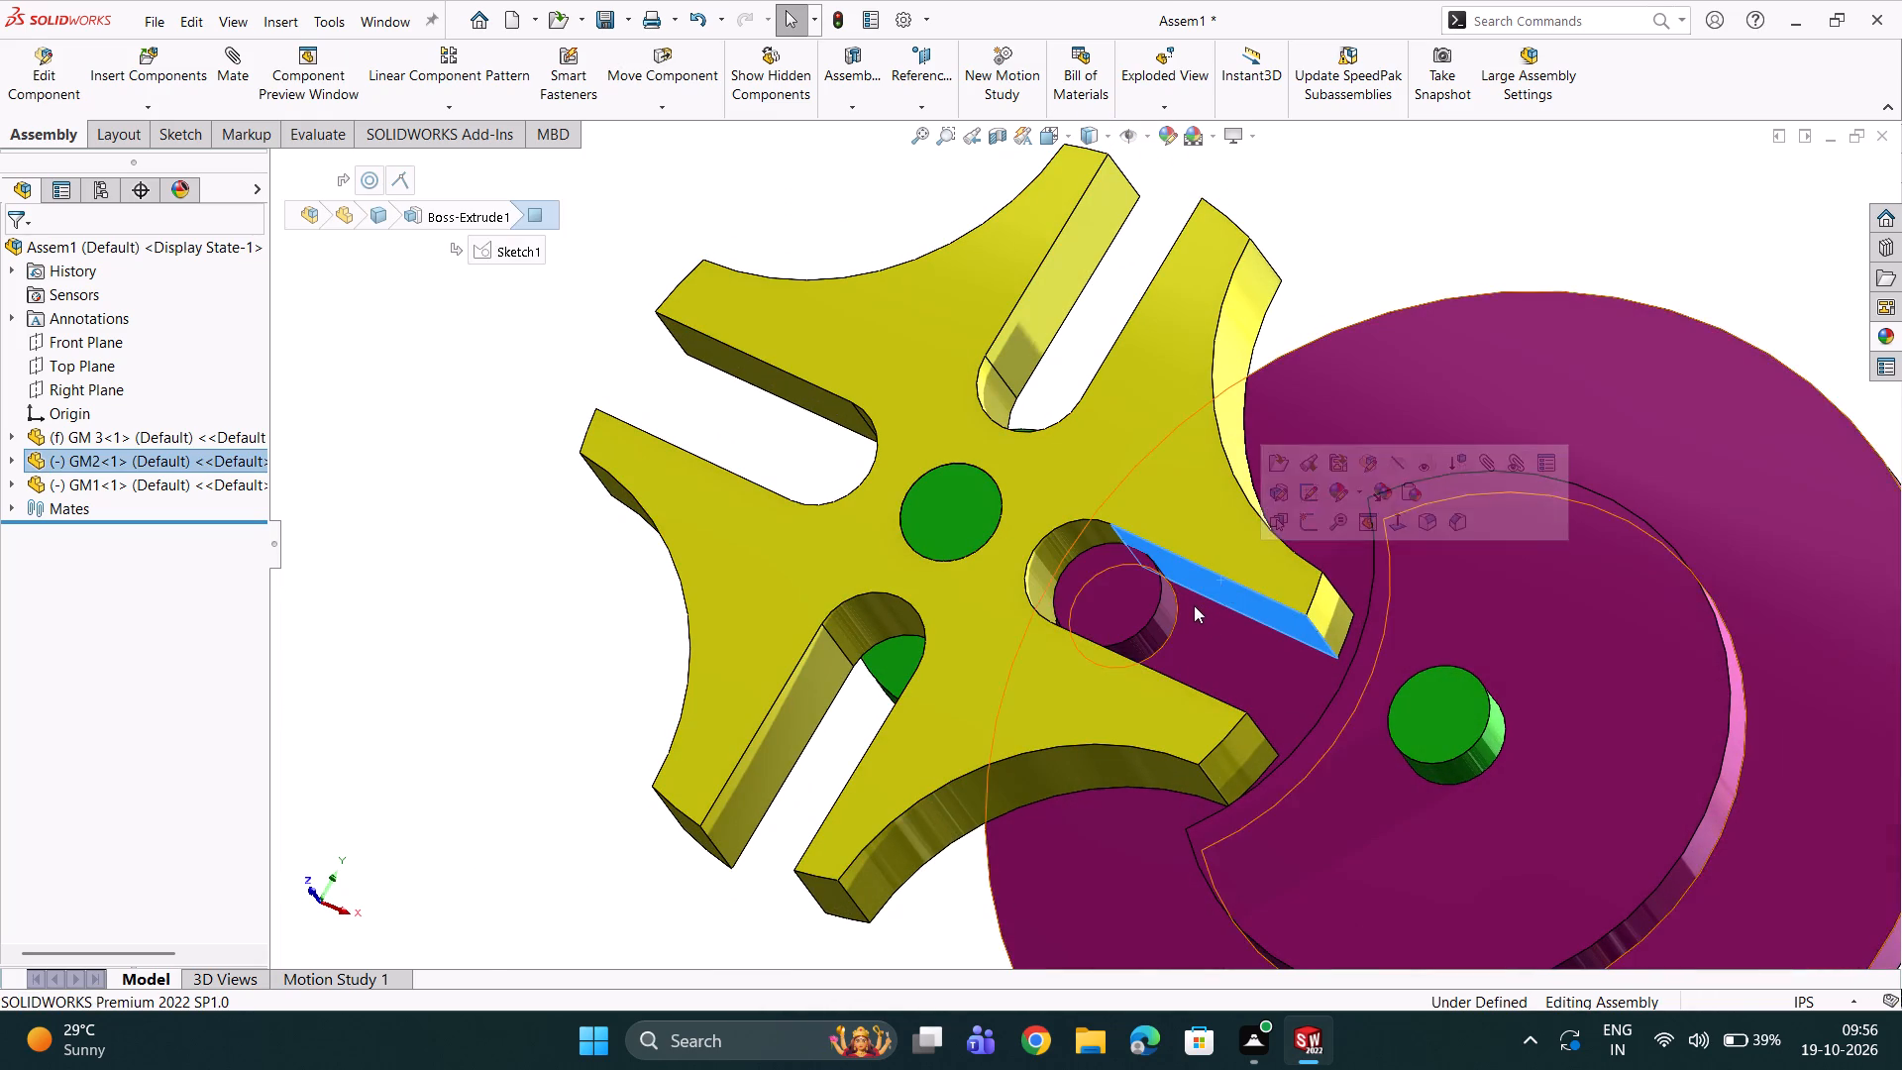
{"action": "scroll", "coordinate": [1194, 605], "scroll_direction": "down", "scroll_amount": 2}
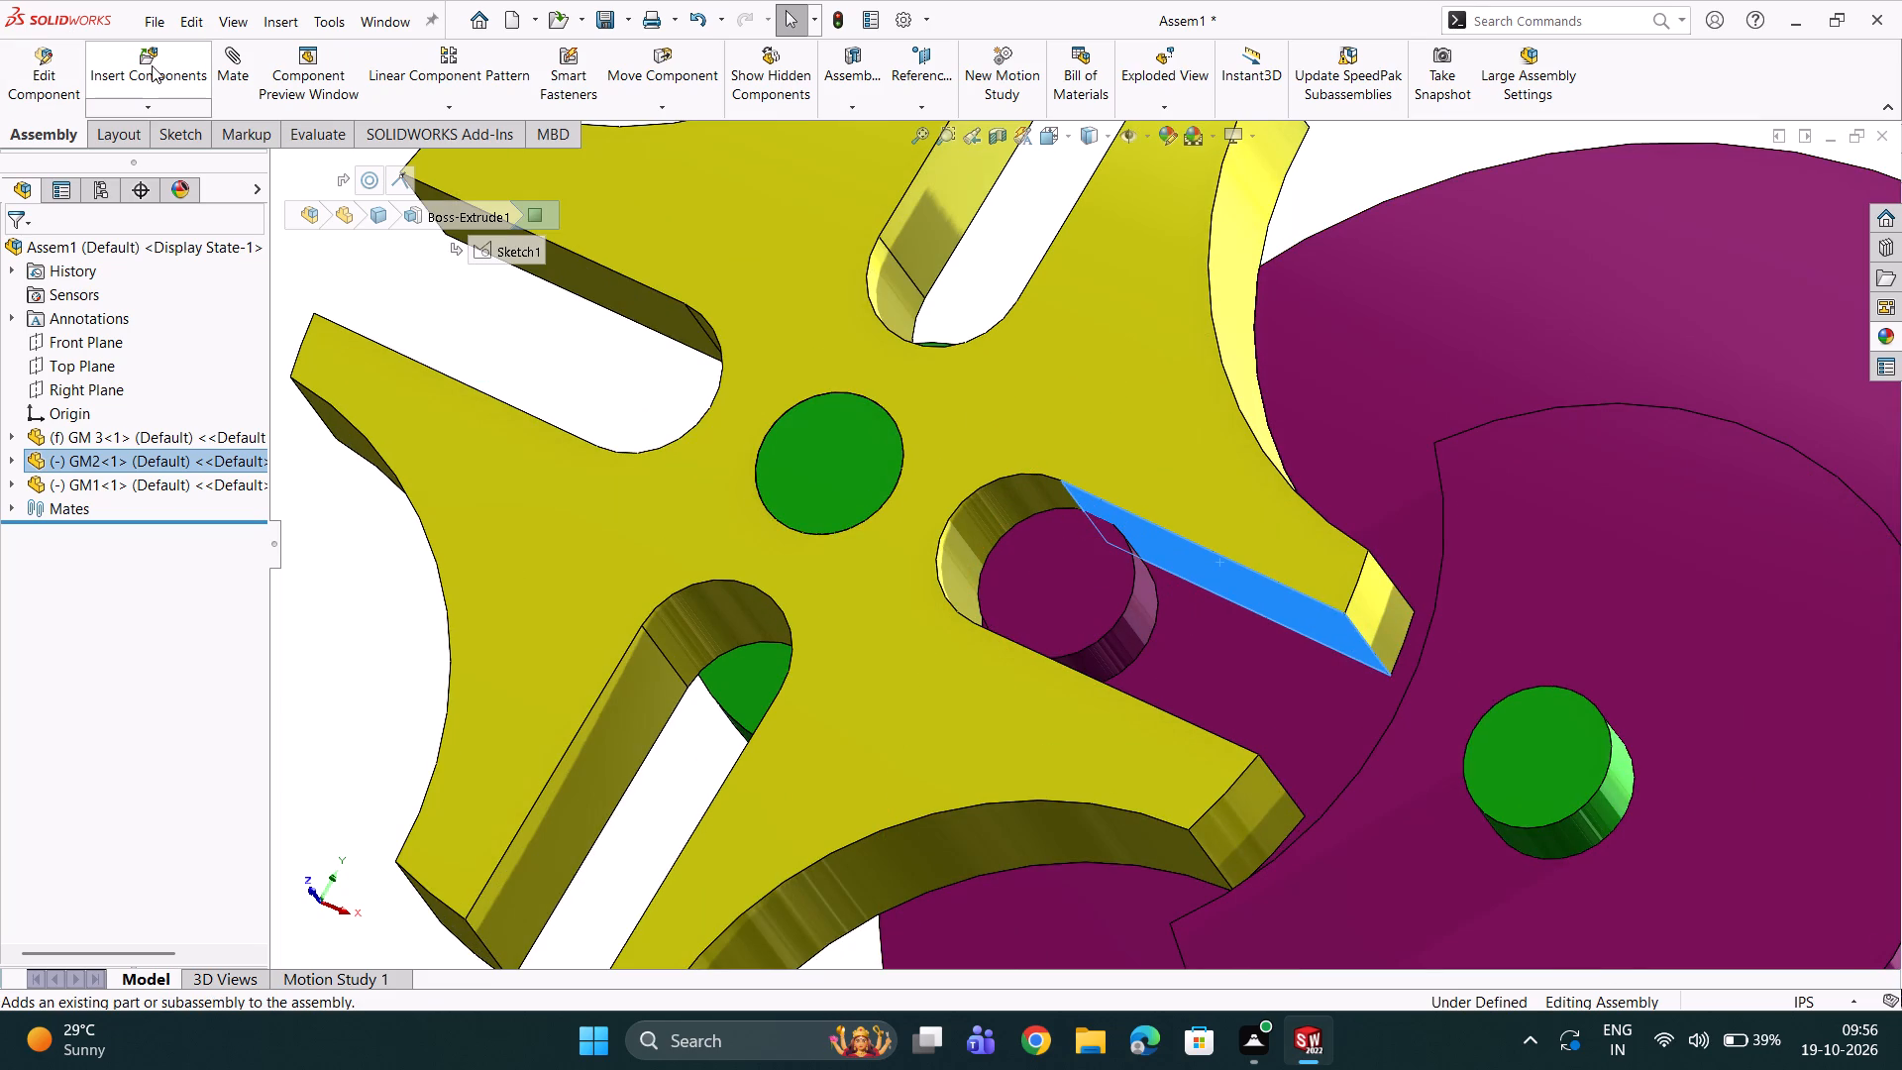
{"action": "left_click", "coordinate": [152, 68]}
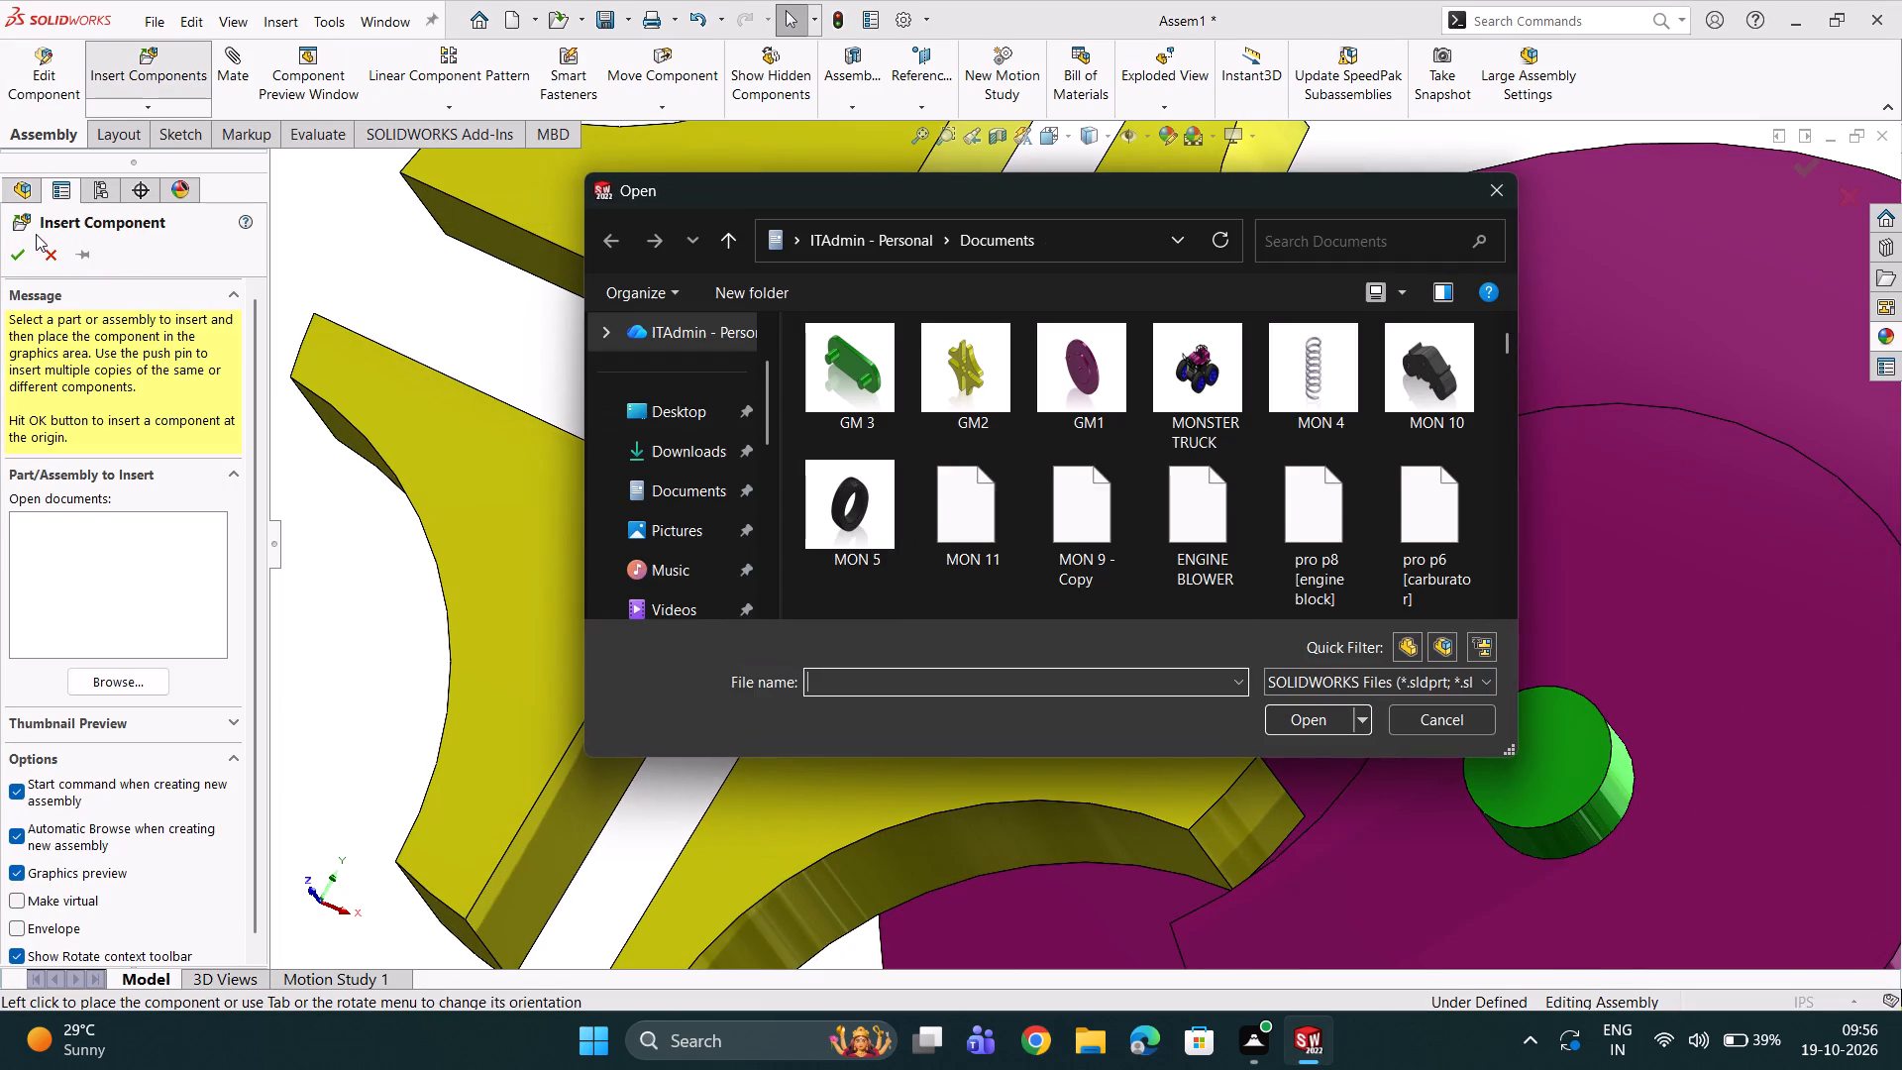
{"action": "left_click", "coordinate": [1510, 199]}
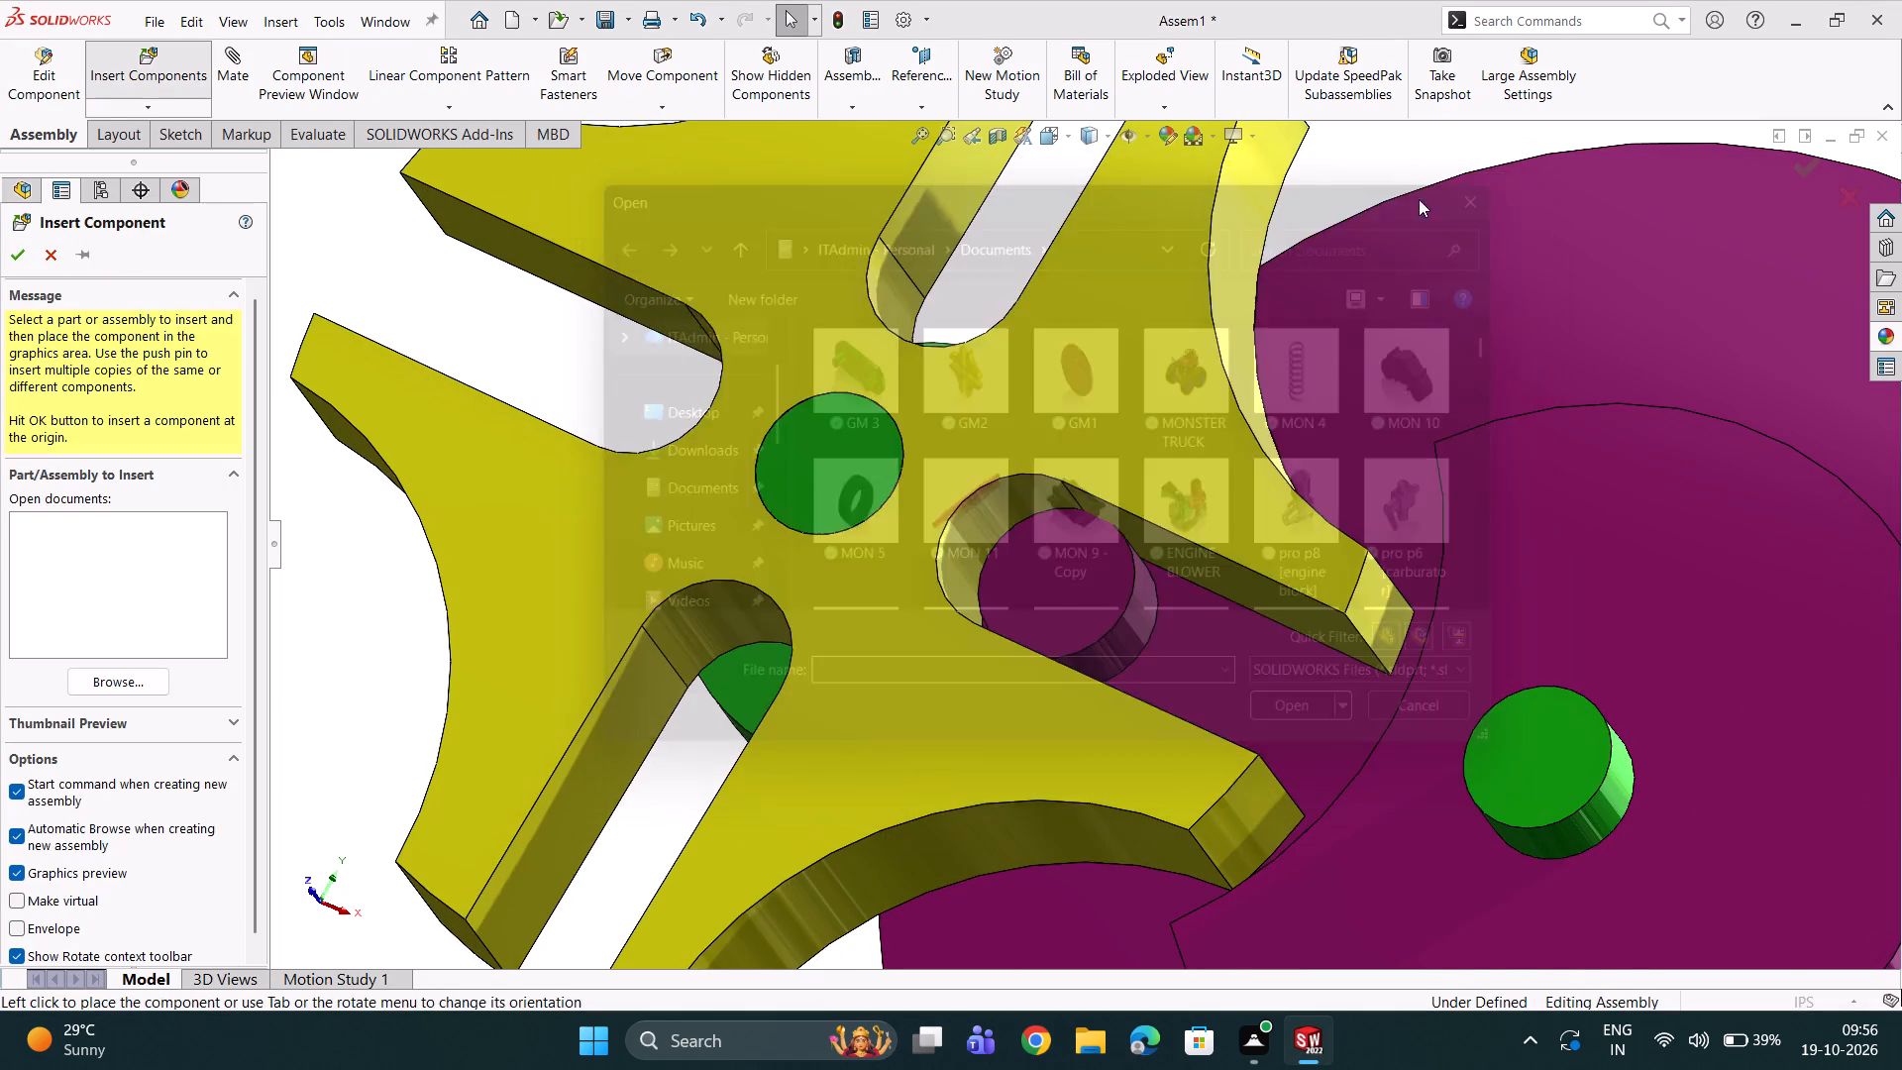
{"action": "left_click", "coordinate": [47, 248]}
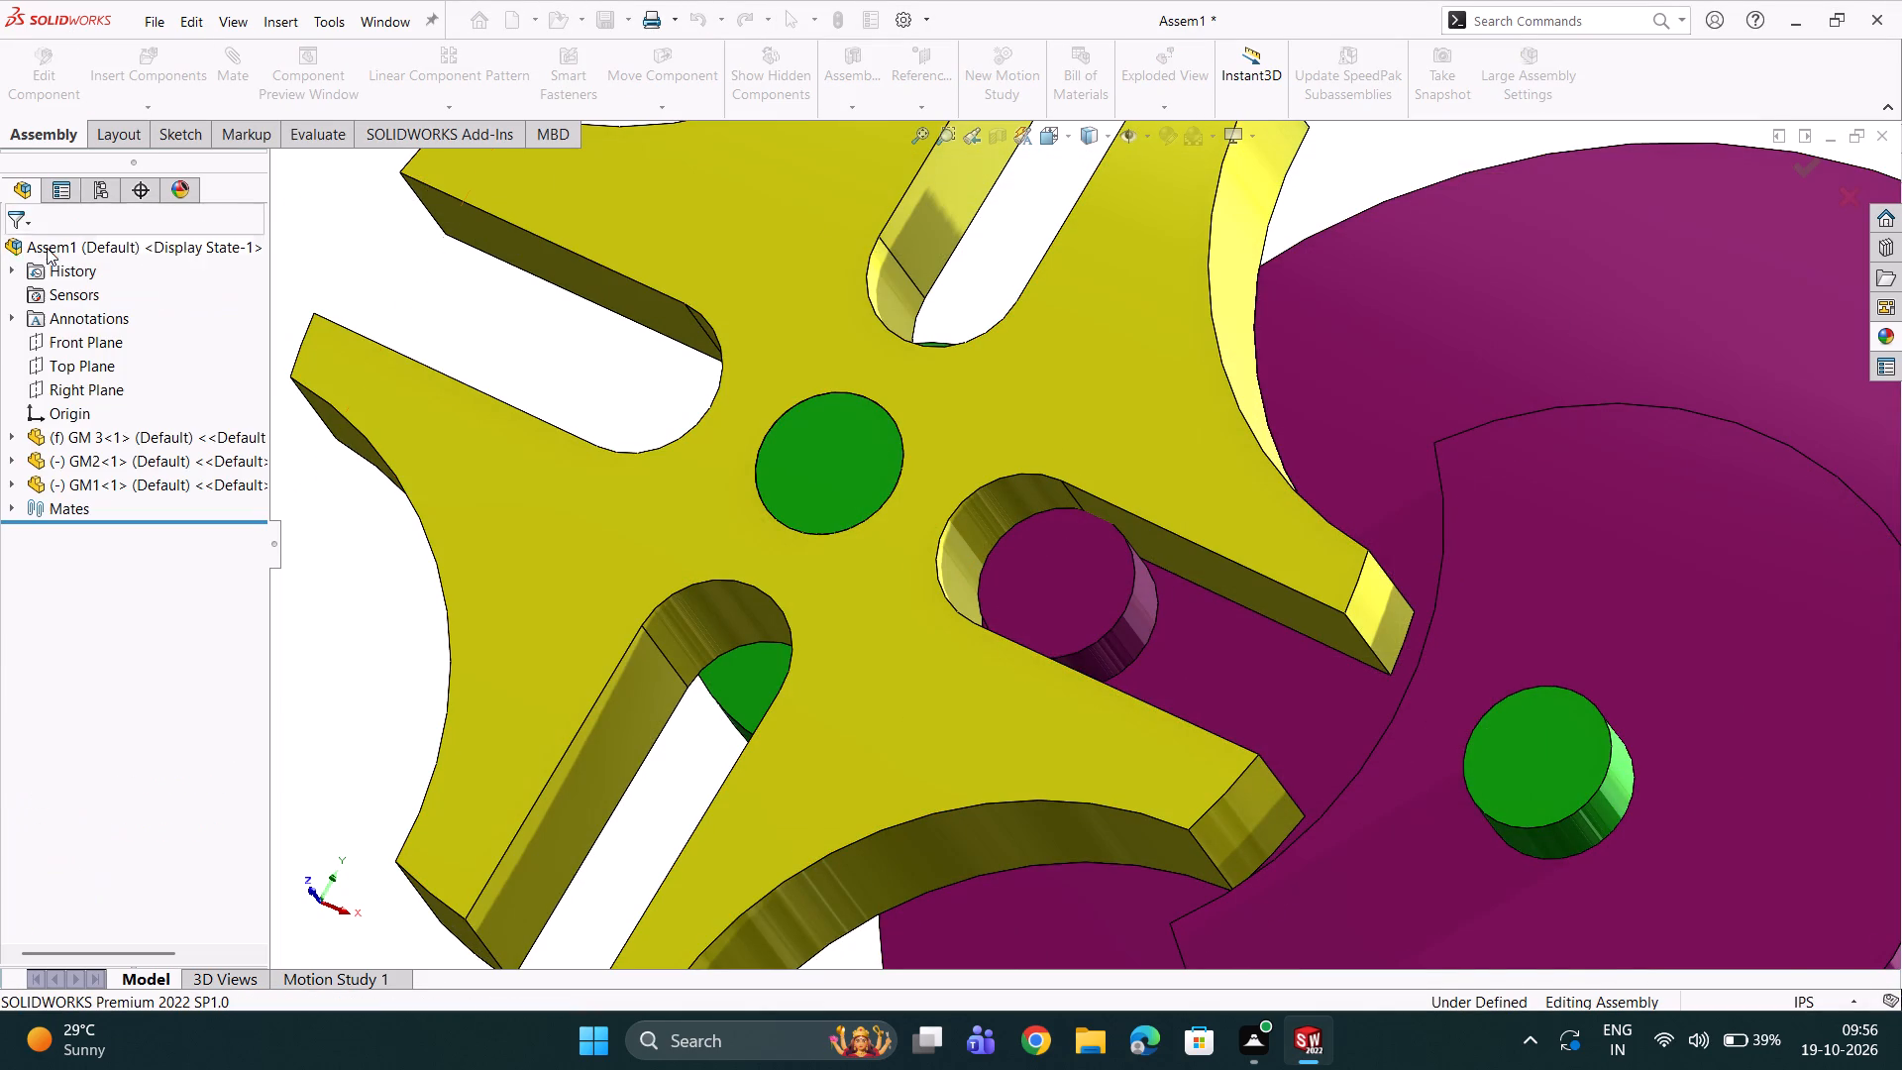
Add a centred width mate between the two side walls of GM2's slot and the cylindrical face of GM1's drive pin.
{"action": "left_click", "coordinate": [250, 76]}
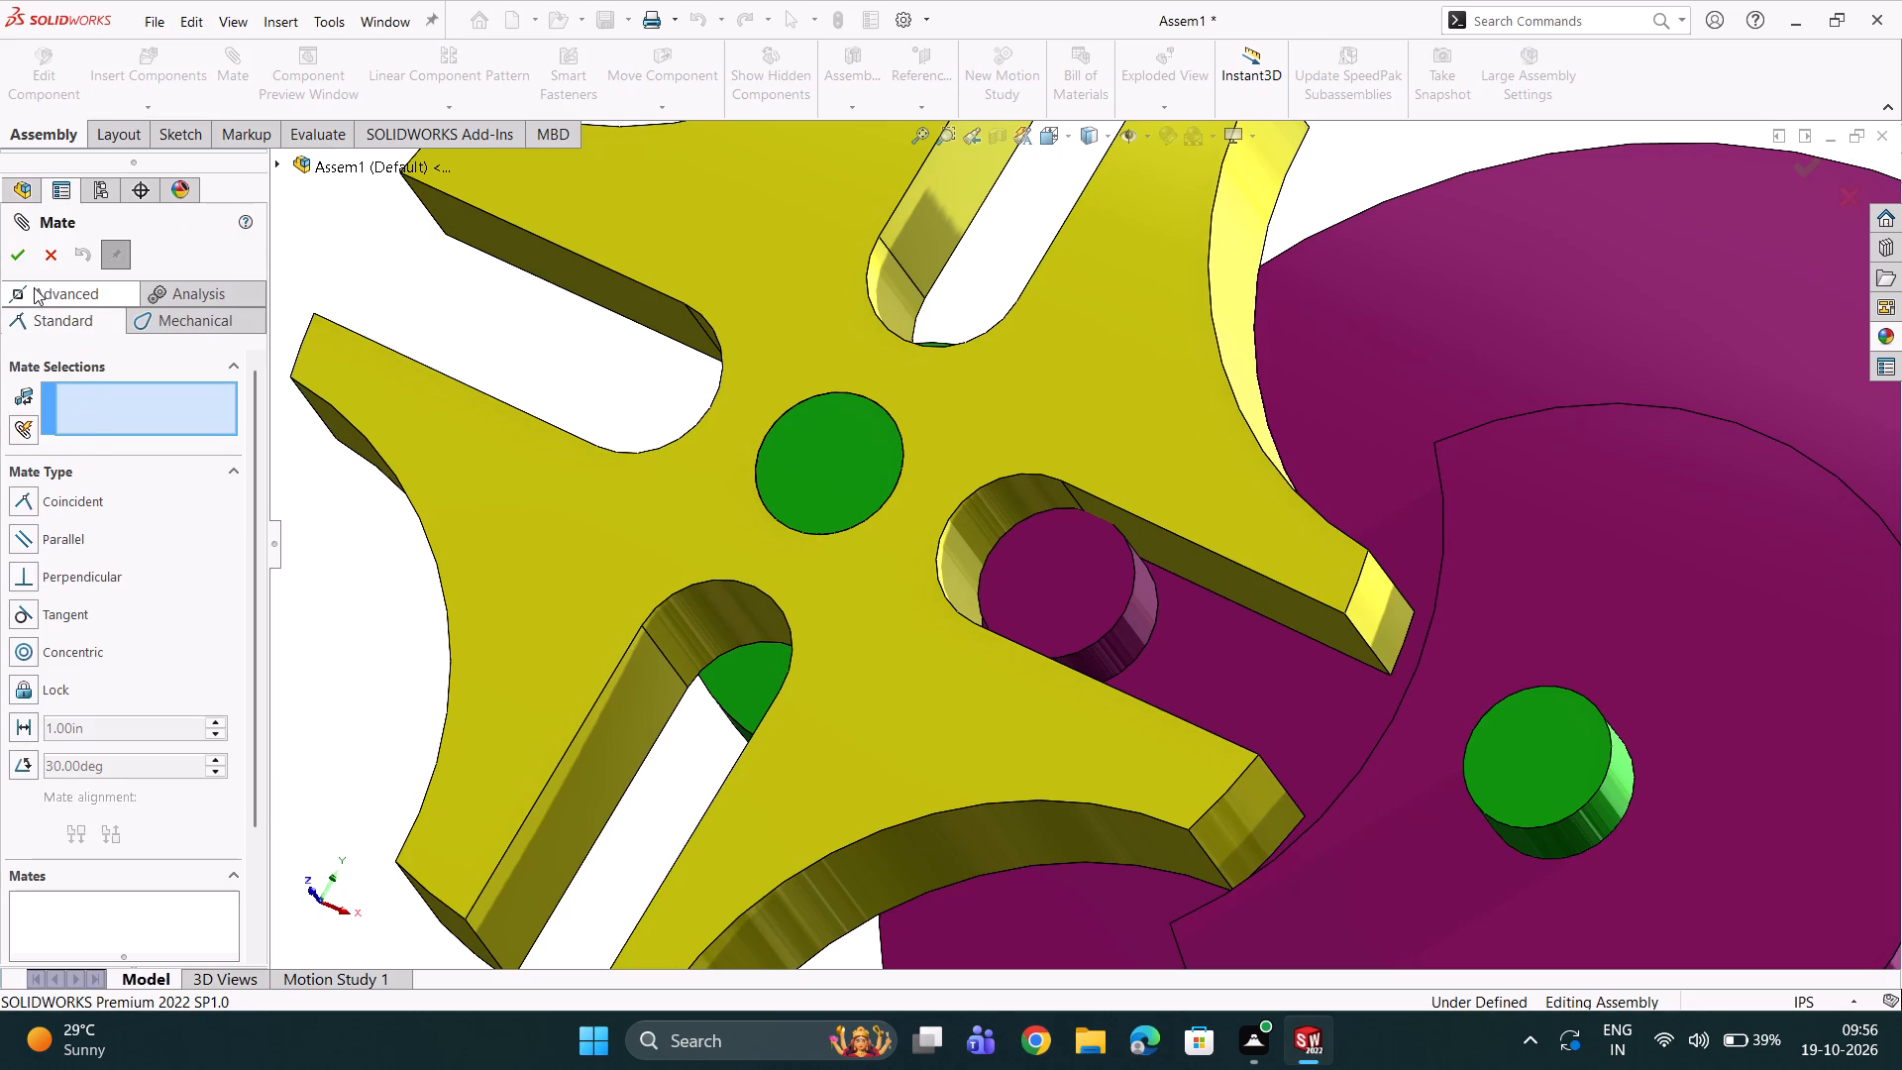
{"action": "left_click", "coordinate": [34, 290]}
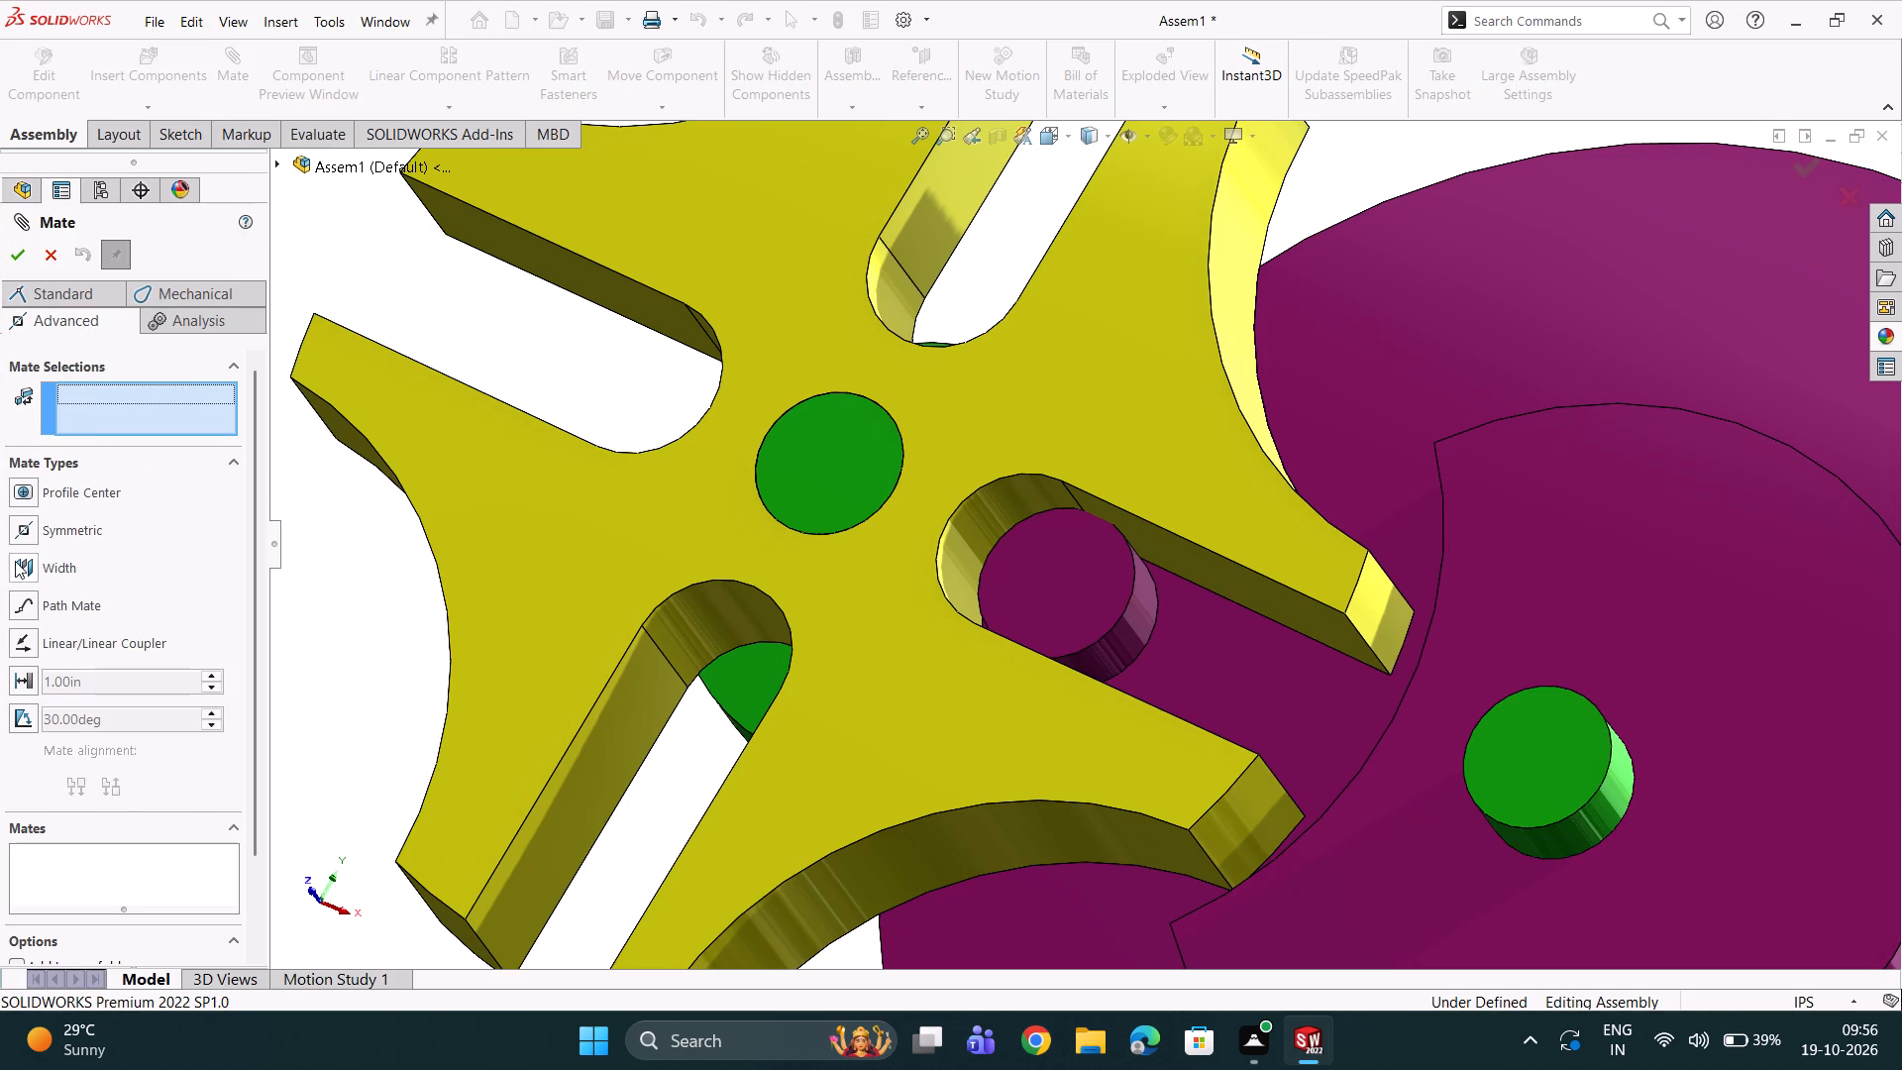
{"action": "left_click", "coordinate": [16, 562]}
{"action": "scroll", "coordinate": [1077, 506], "scroll_direction": "down", "scroll_amount": 2}
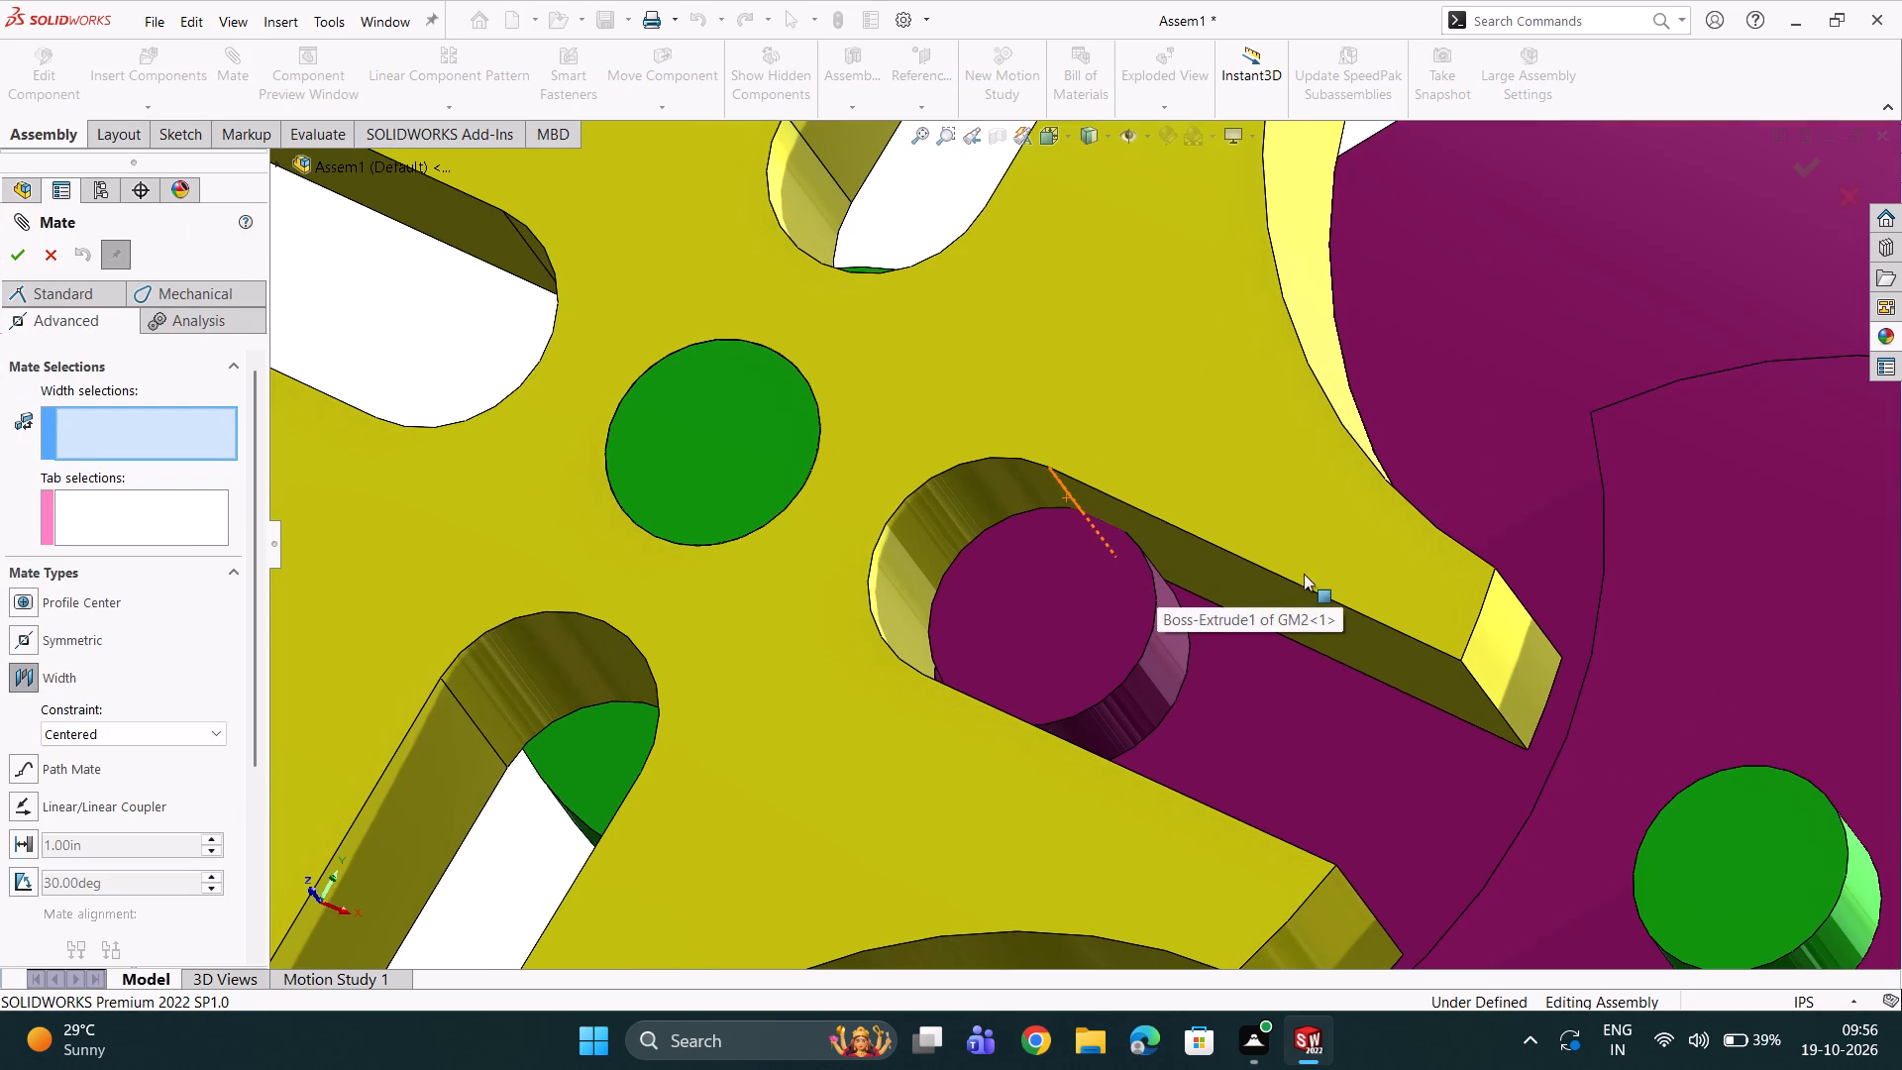
{"action": "left_click", "coordinate": [1287, 603]}
{"action": "middle_click_drag", "start_coordinate": [1284, 603], "coordinate": [1173, 725]}
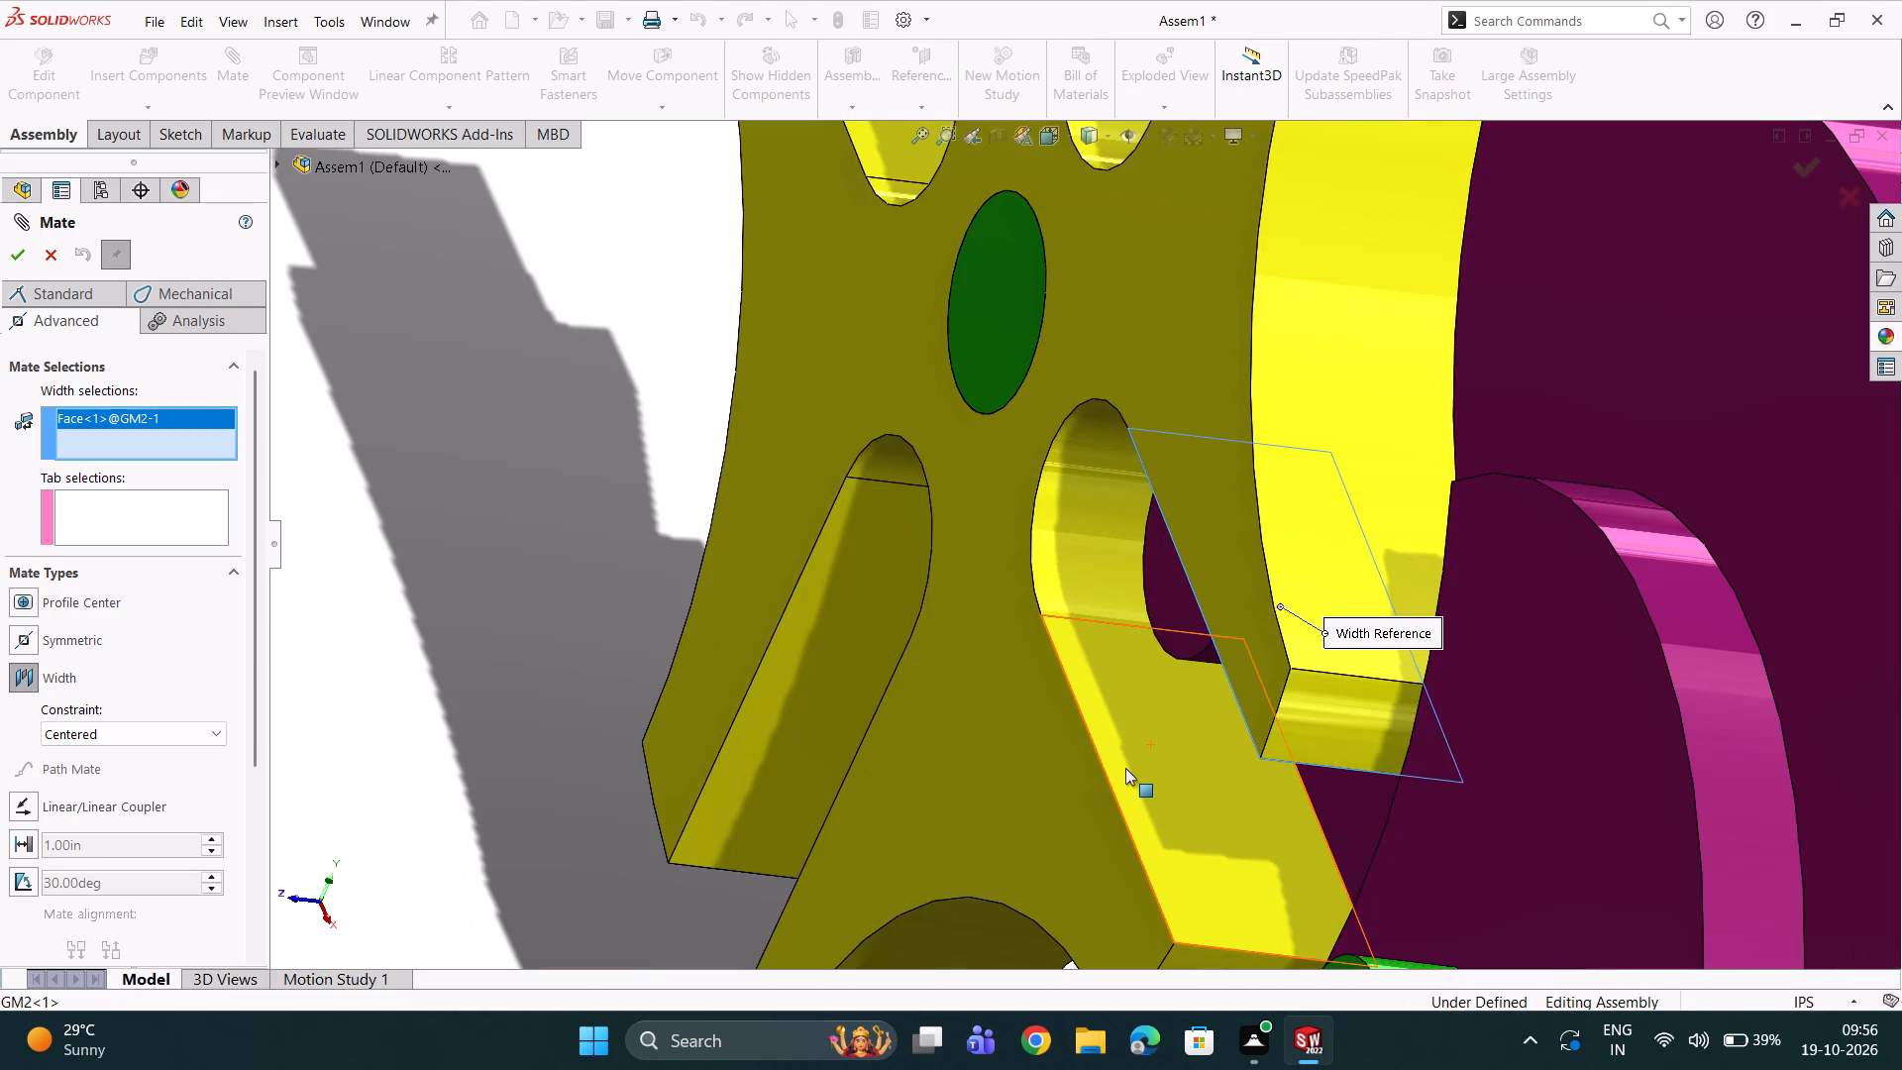
{"action": "left_click", "coordinate": [1125, 768]}
{"action": "middle_click_drag", "start_coordinate": [1134, 744], "coordinate": [1177, 643]}
{"action": "left_click", "coordinate": [1269, 622]}
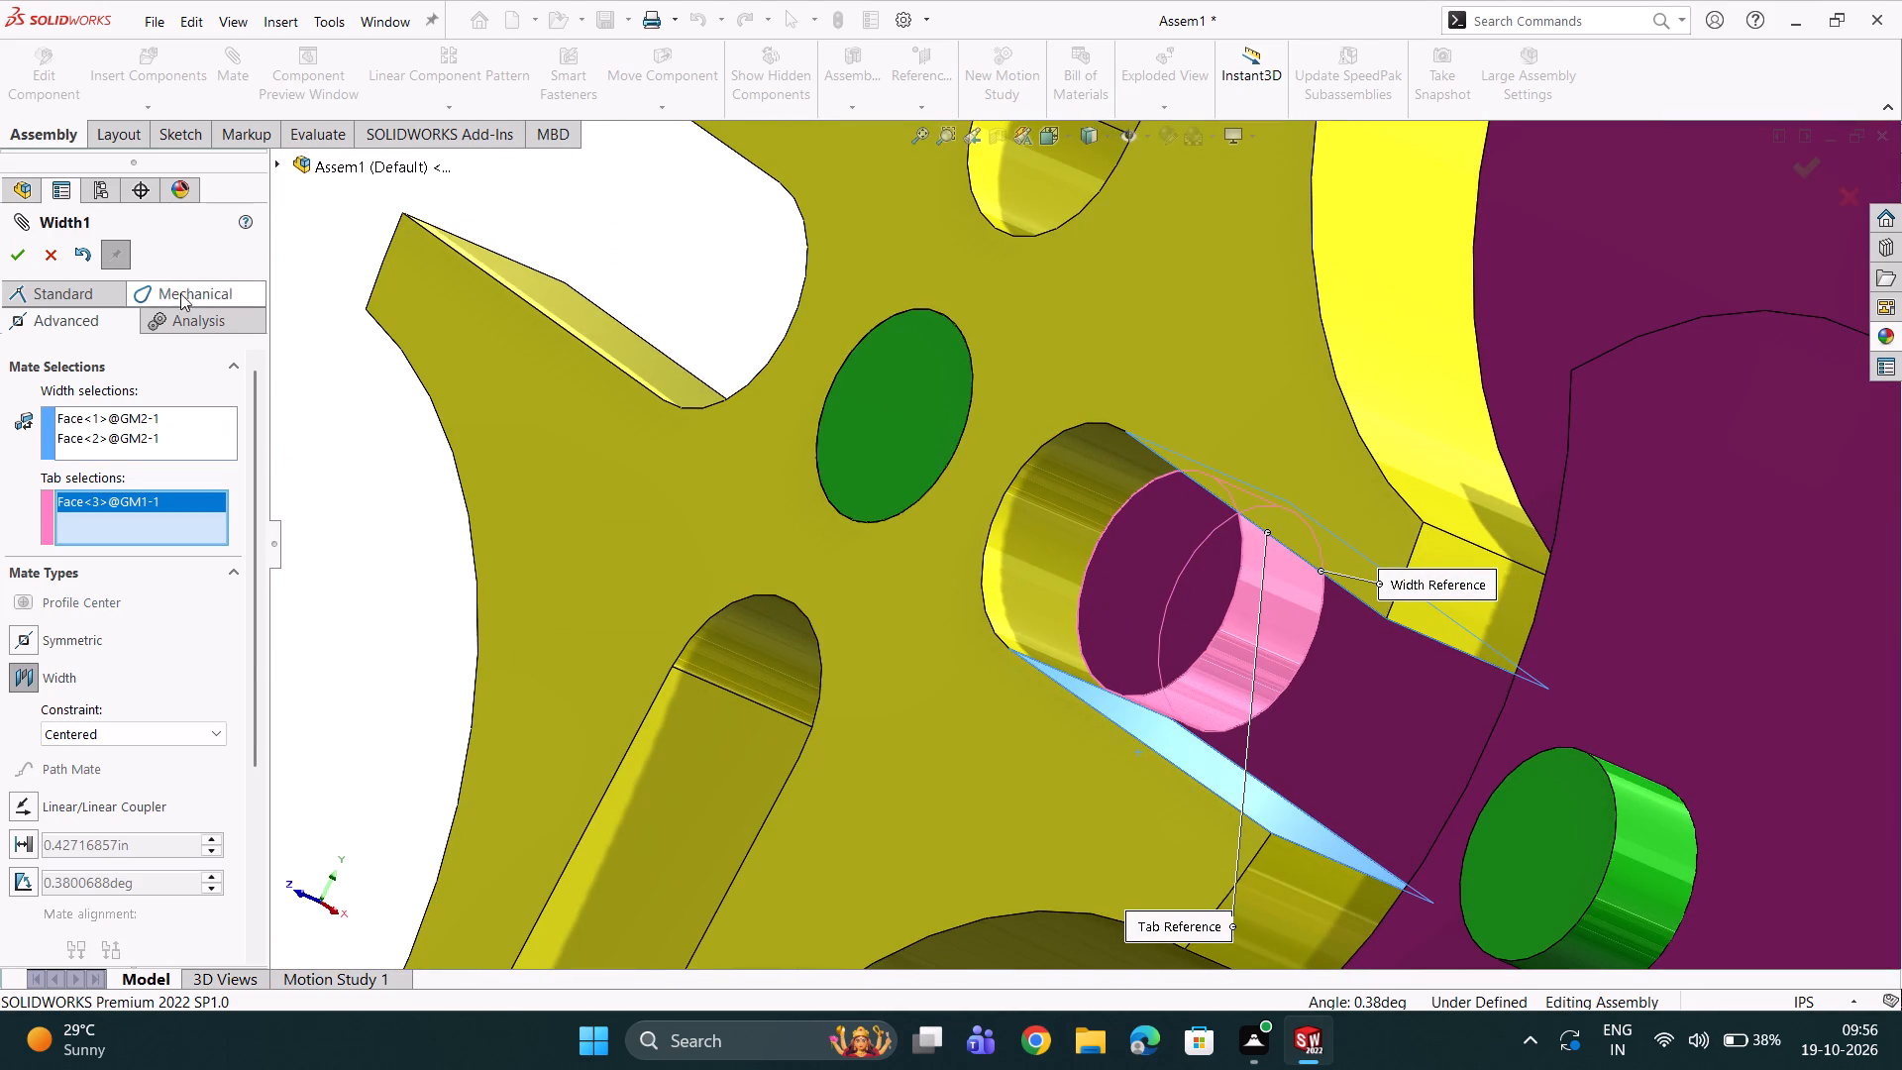
{"action": "double_click", "coordinate": [8, 245]}
{"action": "scroll", "coordinate": [895, 566], "scroll_direction": "up", "scroll_amount": 4}
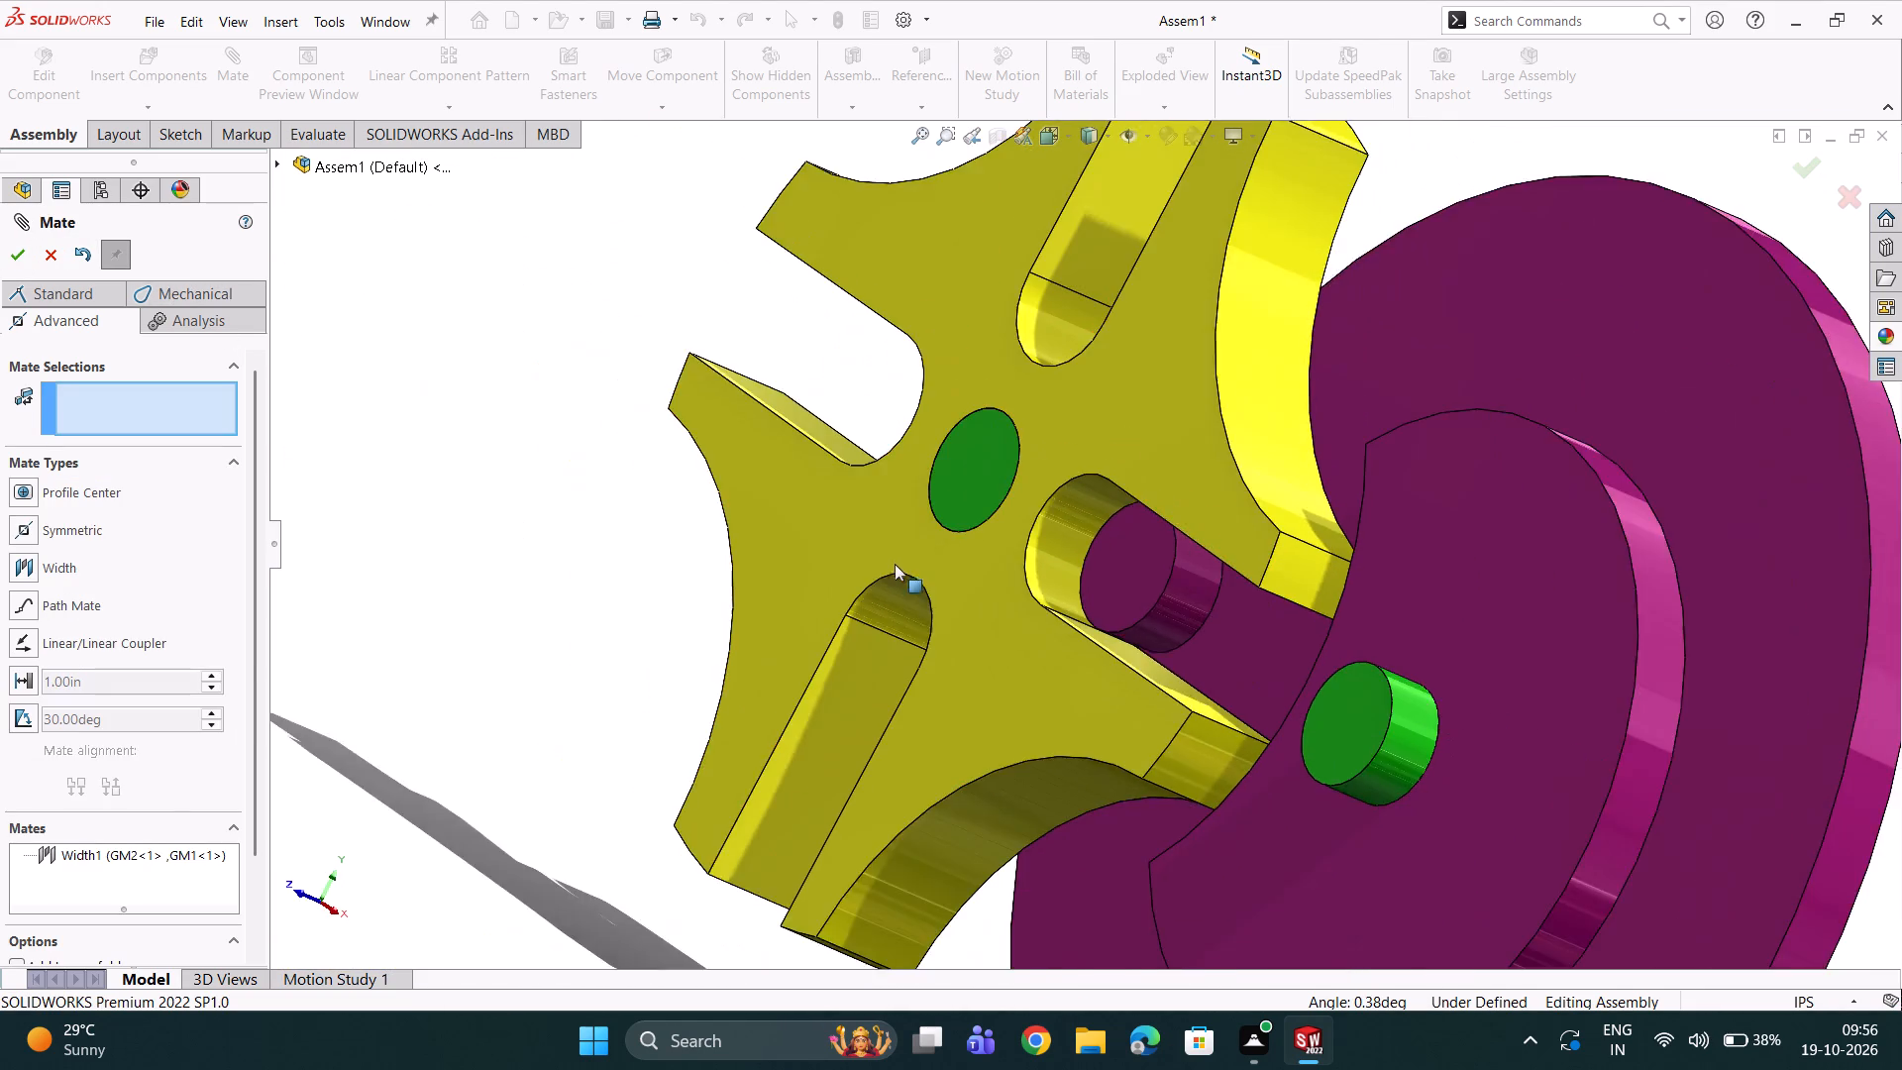
{"action": "middle_click_drag", "start_coordinate": [1083, 555], "coordinate": [1173, 637]}
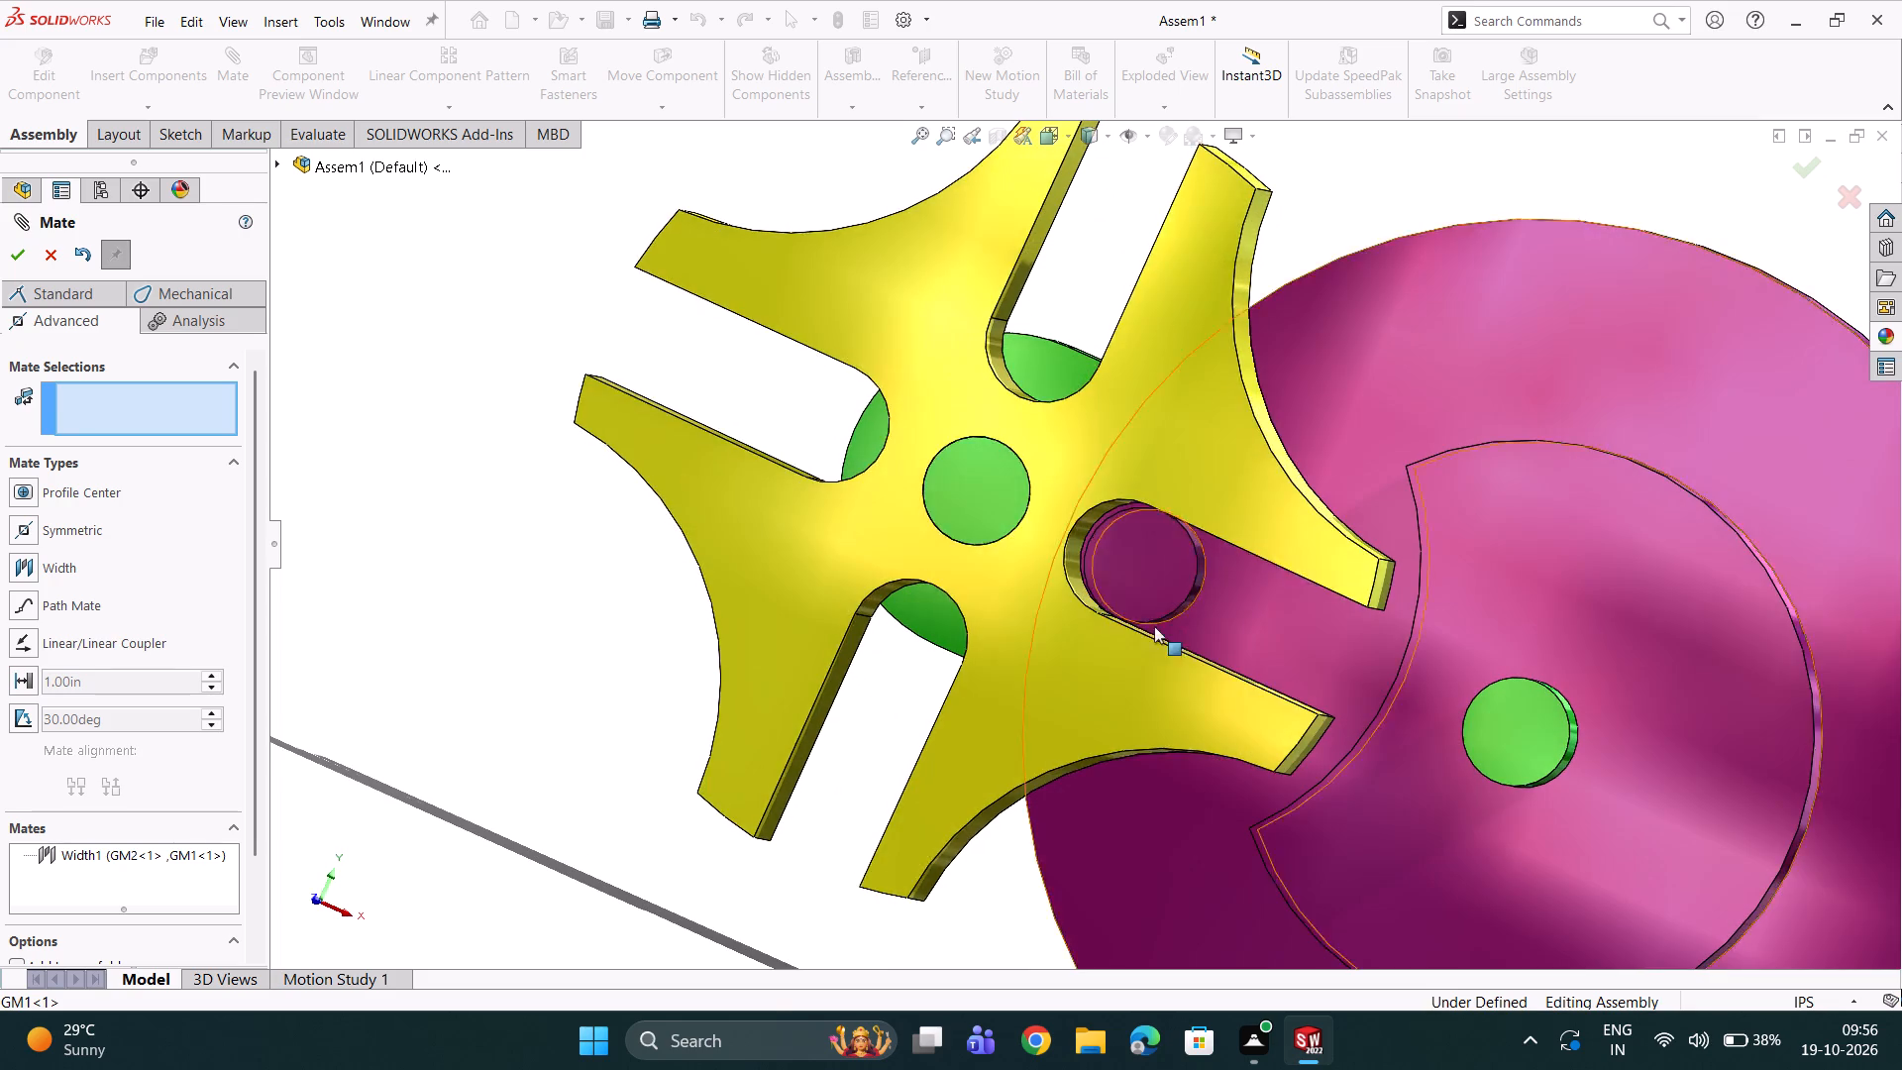
{"action": "scroll", "coordinate": [683, 422], "scroll_direction": "down", "scroll_amount": 1}
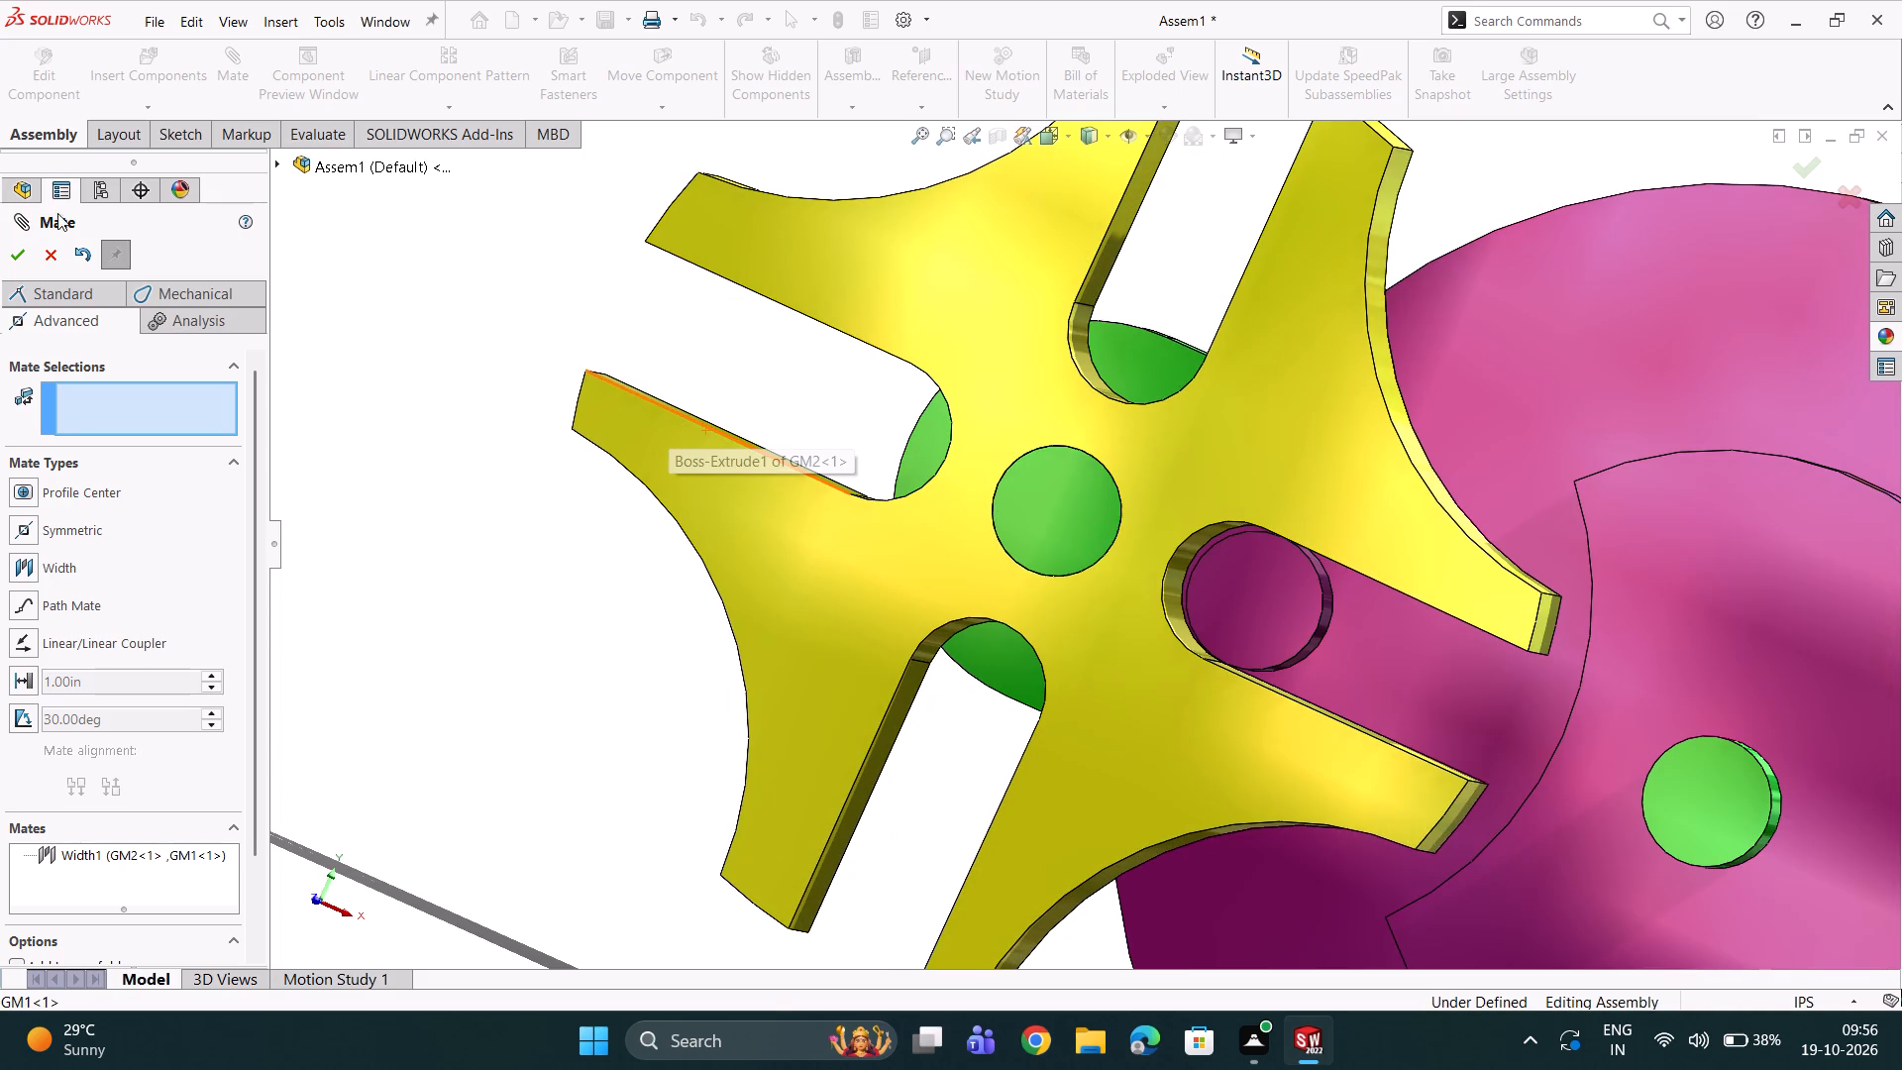
{"action": "left_click", "coordinate": [51, 253]}
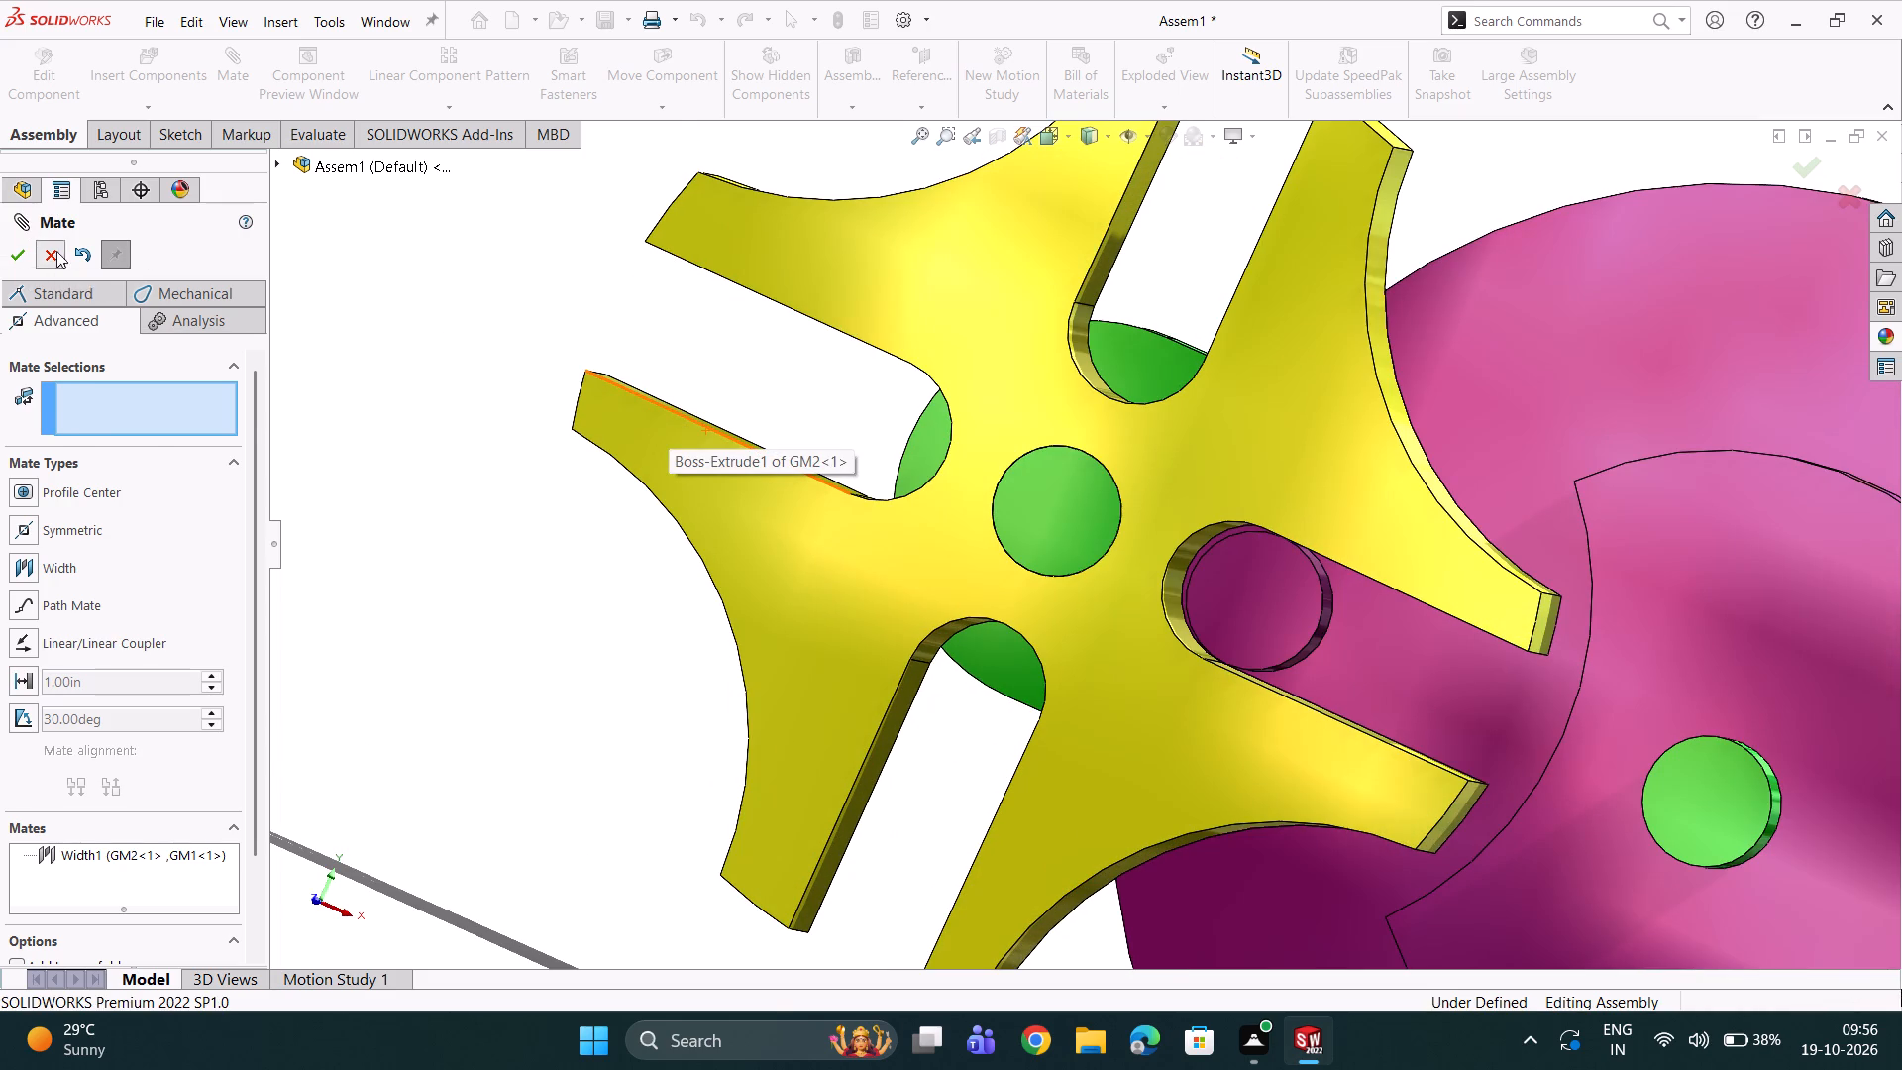
Tilt the assembly and turn the GM1 drive disc by its flat face to test how its pin swings the GM2 wheel.
{"action": "scroll", "coordinate": [820, 410], "scroll_direction": "down", "scroll_amount": 1}
{"action": "left_click", "coordinate": [716, 434]}
{"action": "left_click_drag", "start_coordinate": [716, 434], "coordinate": [706, 466]}
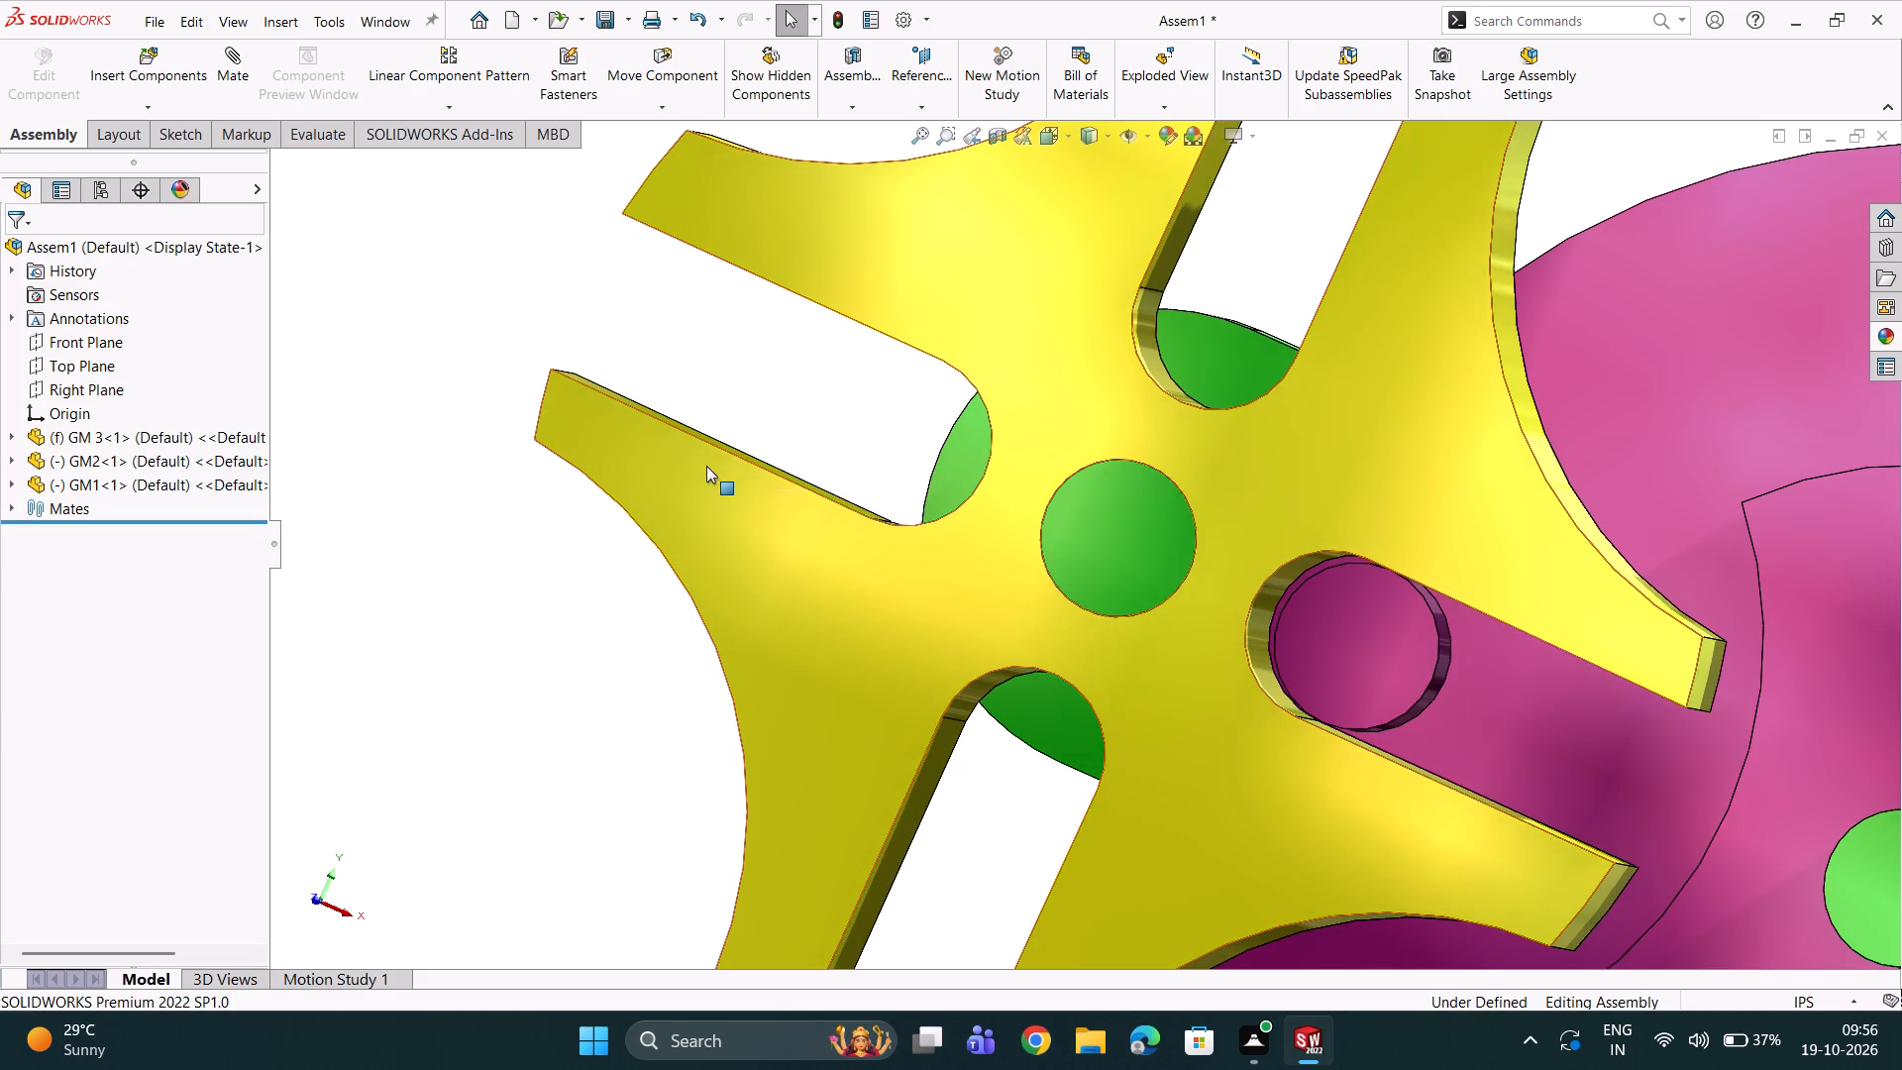
{"action": "left_click_drag", "start_coordinate": [706, 466], "coordinate": [701, 477]}
{"action": "scroll", "coordinate": [701, 448], "scroll_direction": "down", "scroll_amount": 3}
{"action": "scroll", "coordinate": [701, 447], "scroll_direction": "up", "scroll_amount": 5}
{"action": "middle_click_drag", "start_coordinate": [703, 444], "coordinate": [661, 569]}
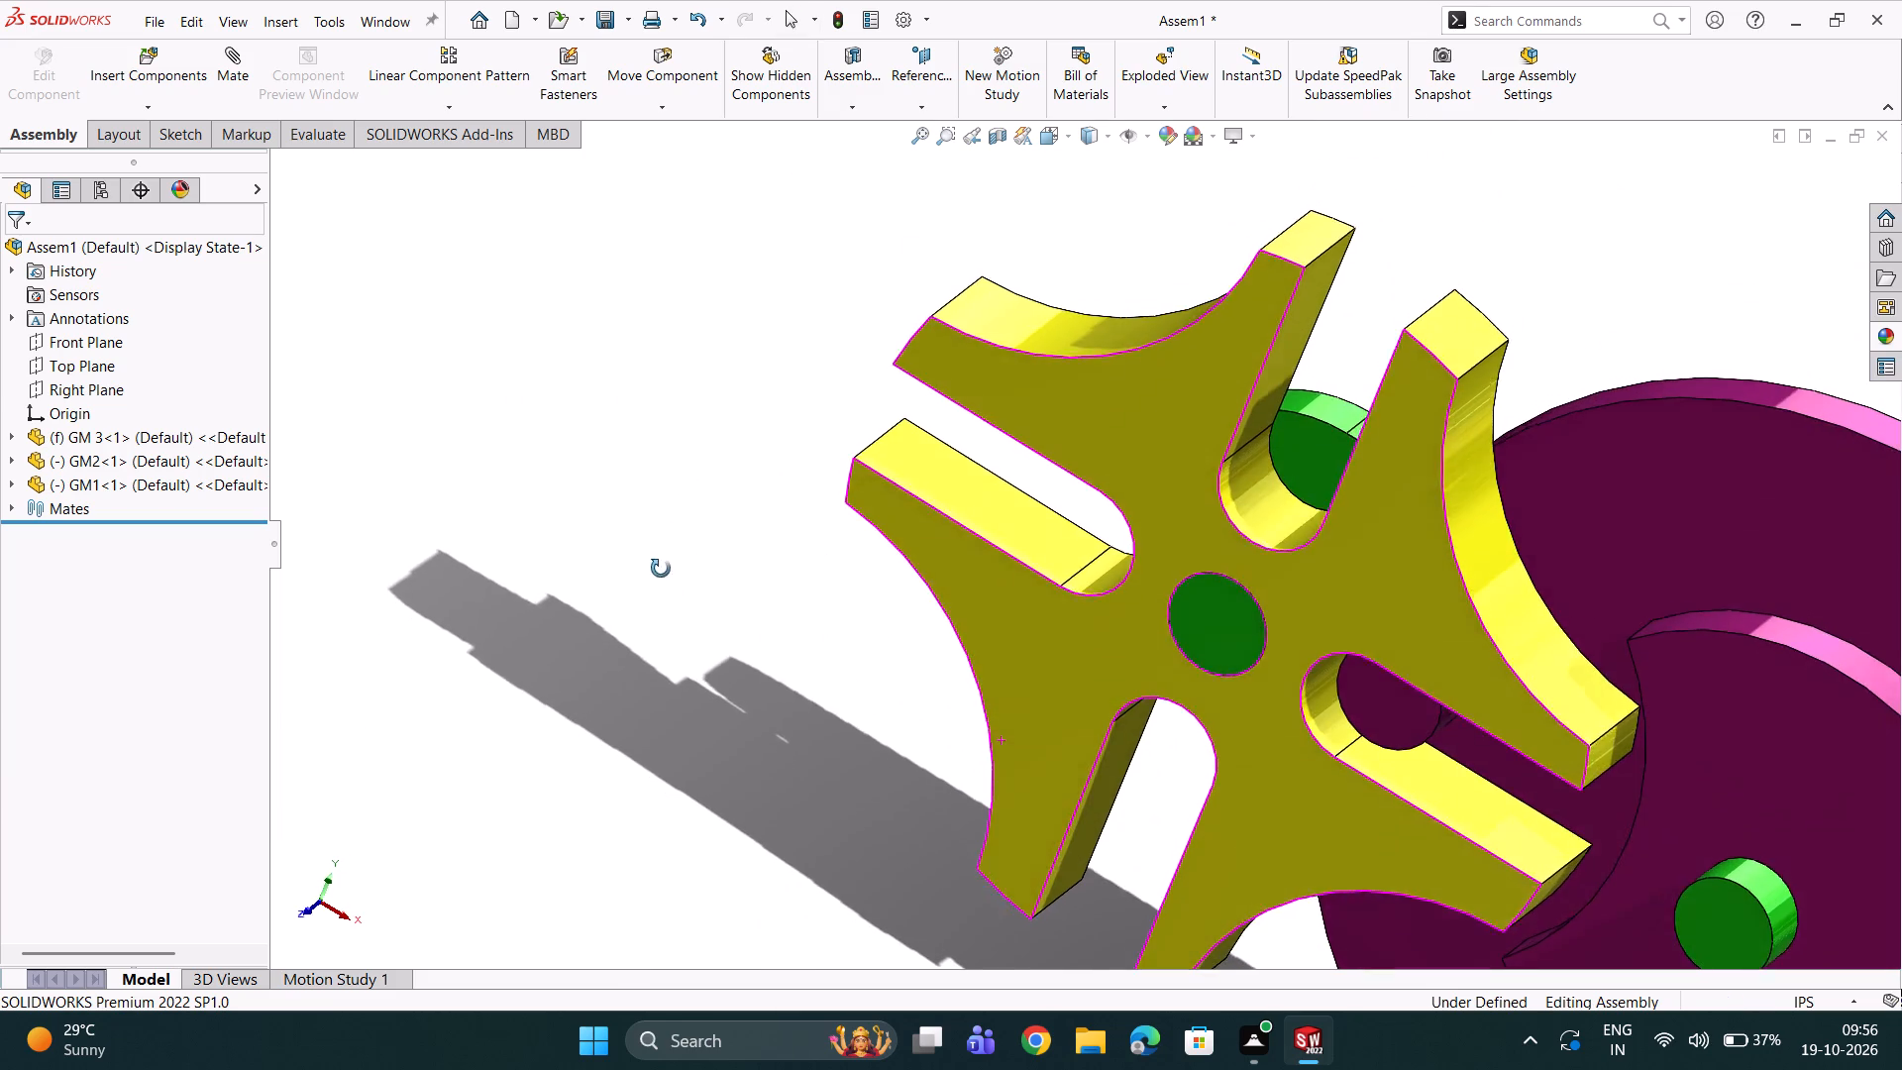
{"action": "middle_click_drag", "start_coordinate": [661, 569], "coordinate": [664, 582]}
{"action": "scroll", "coordinate": [973, 513], "scroll_direction": "up", "scroll_amount": 4}
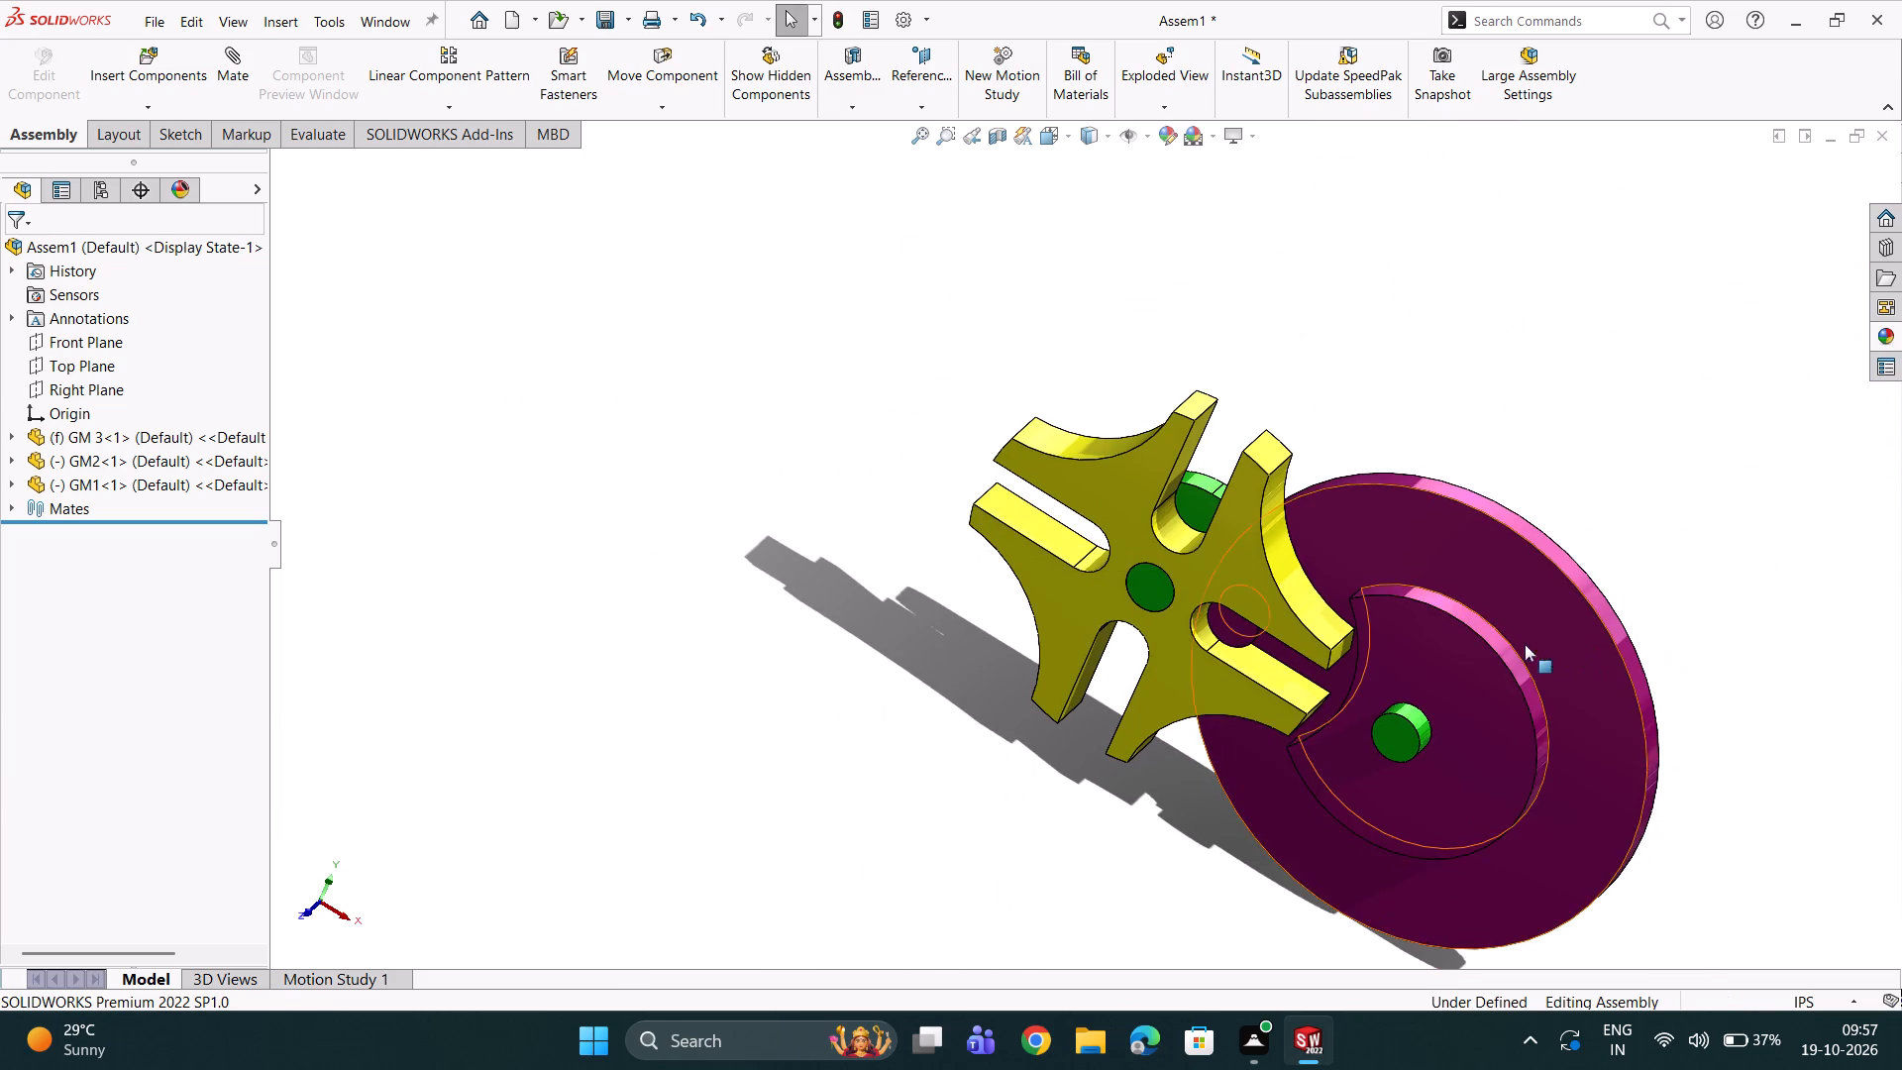
{"action": "left_click_drag", "start_coordinate": [1564, 641], "coordinate": [1607, 1038]}
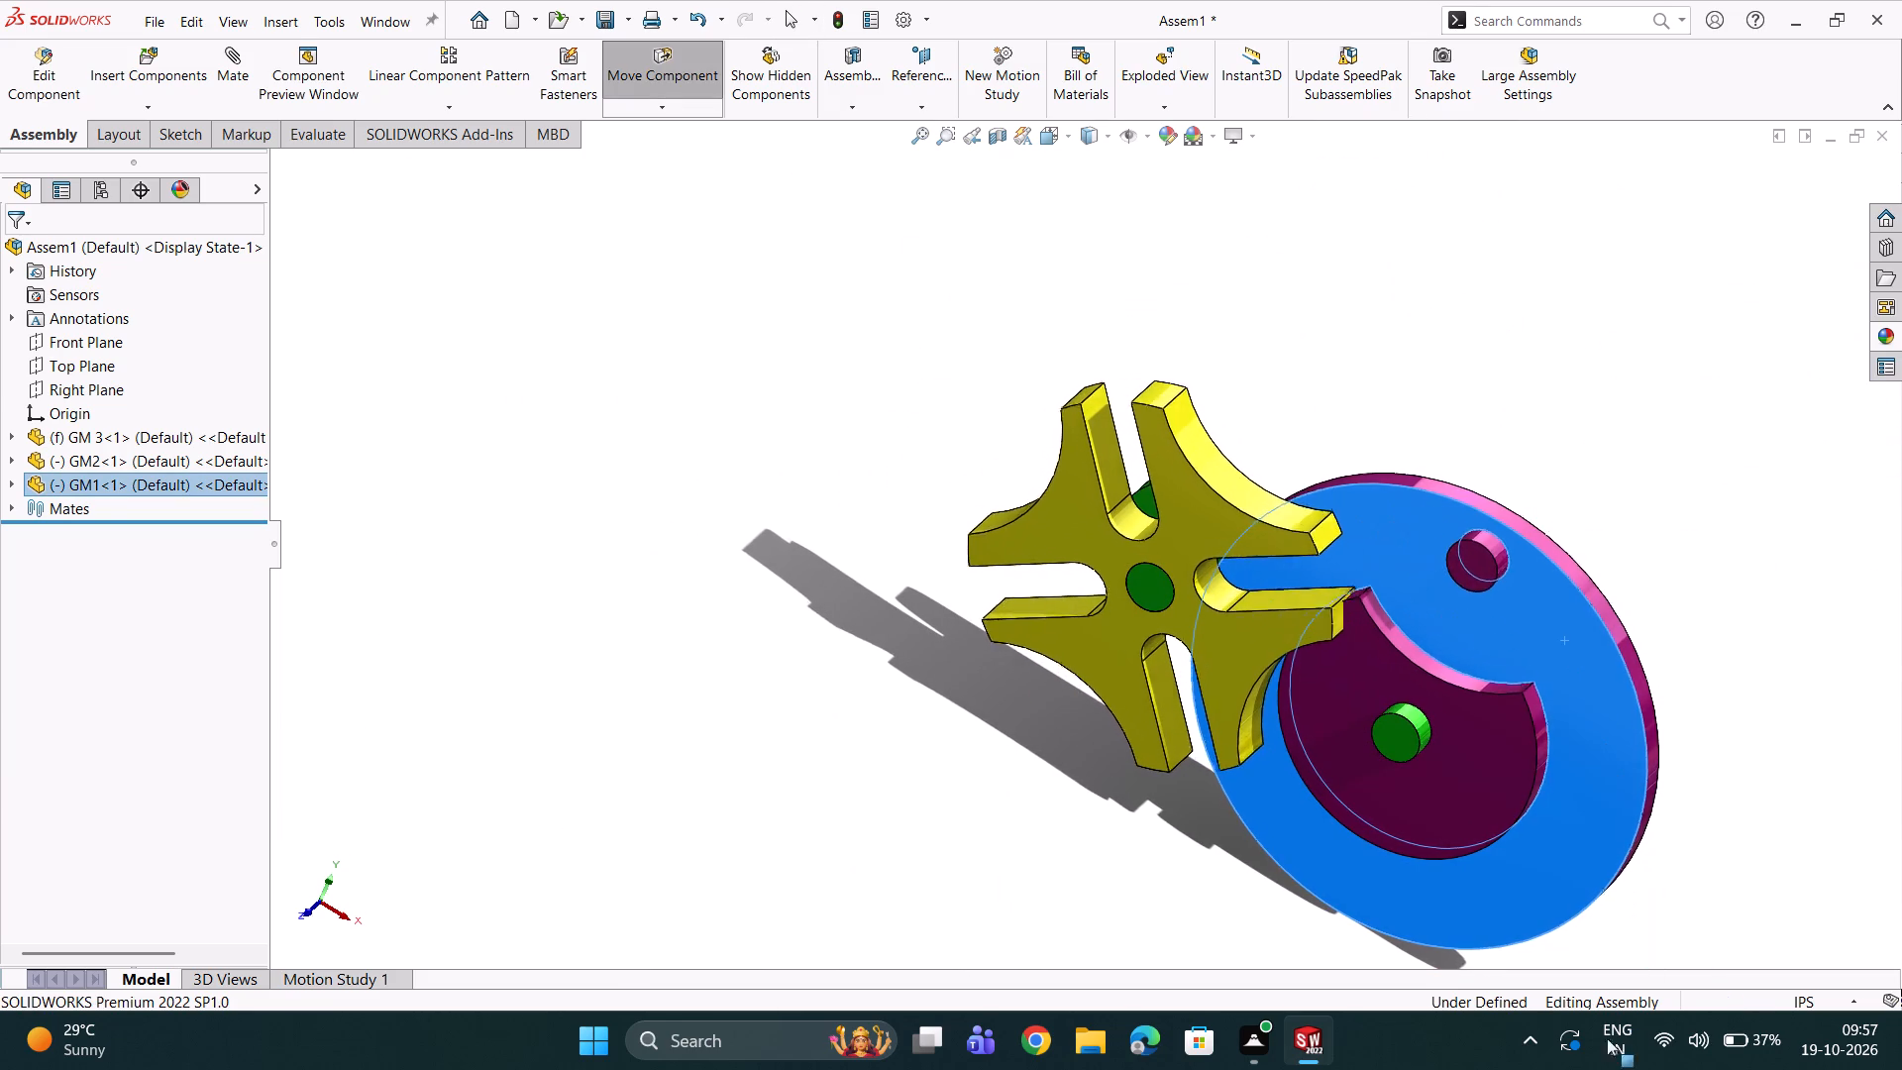
{"action": "left_click_drag", "start_coordinate": [1607, 1038], "coordinate": [1594, 1069]}
Rotate the GM1 drive disc further around GM 3's pin by its flat face, checking the drive pin's travel relative to GM2's slots.
{"action": "left_click_drag", "start_coordinate": [1591, 656], "coordinate": [1603, 668]}
{"action": "left_click_drag", "start_coordinate": [1614, 683], "coordinate": [1643, 758]}
{"action": "double_click", "coordinate": [1643, 758]}
{"action": "left_click", "coordinate": [1644, 764]}
{"action": "left_click", "coordinate": [1548, 679]}
{"action": "left_click_drag", "start_coordinate": [1567, 711], "coordinate": [1593, 809]}
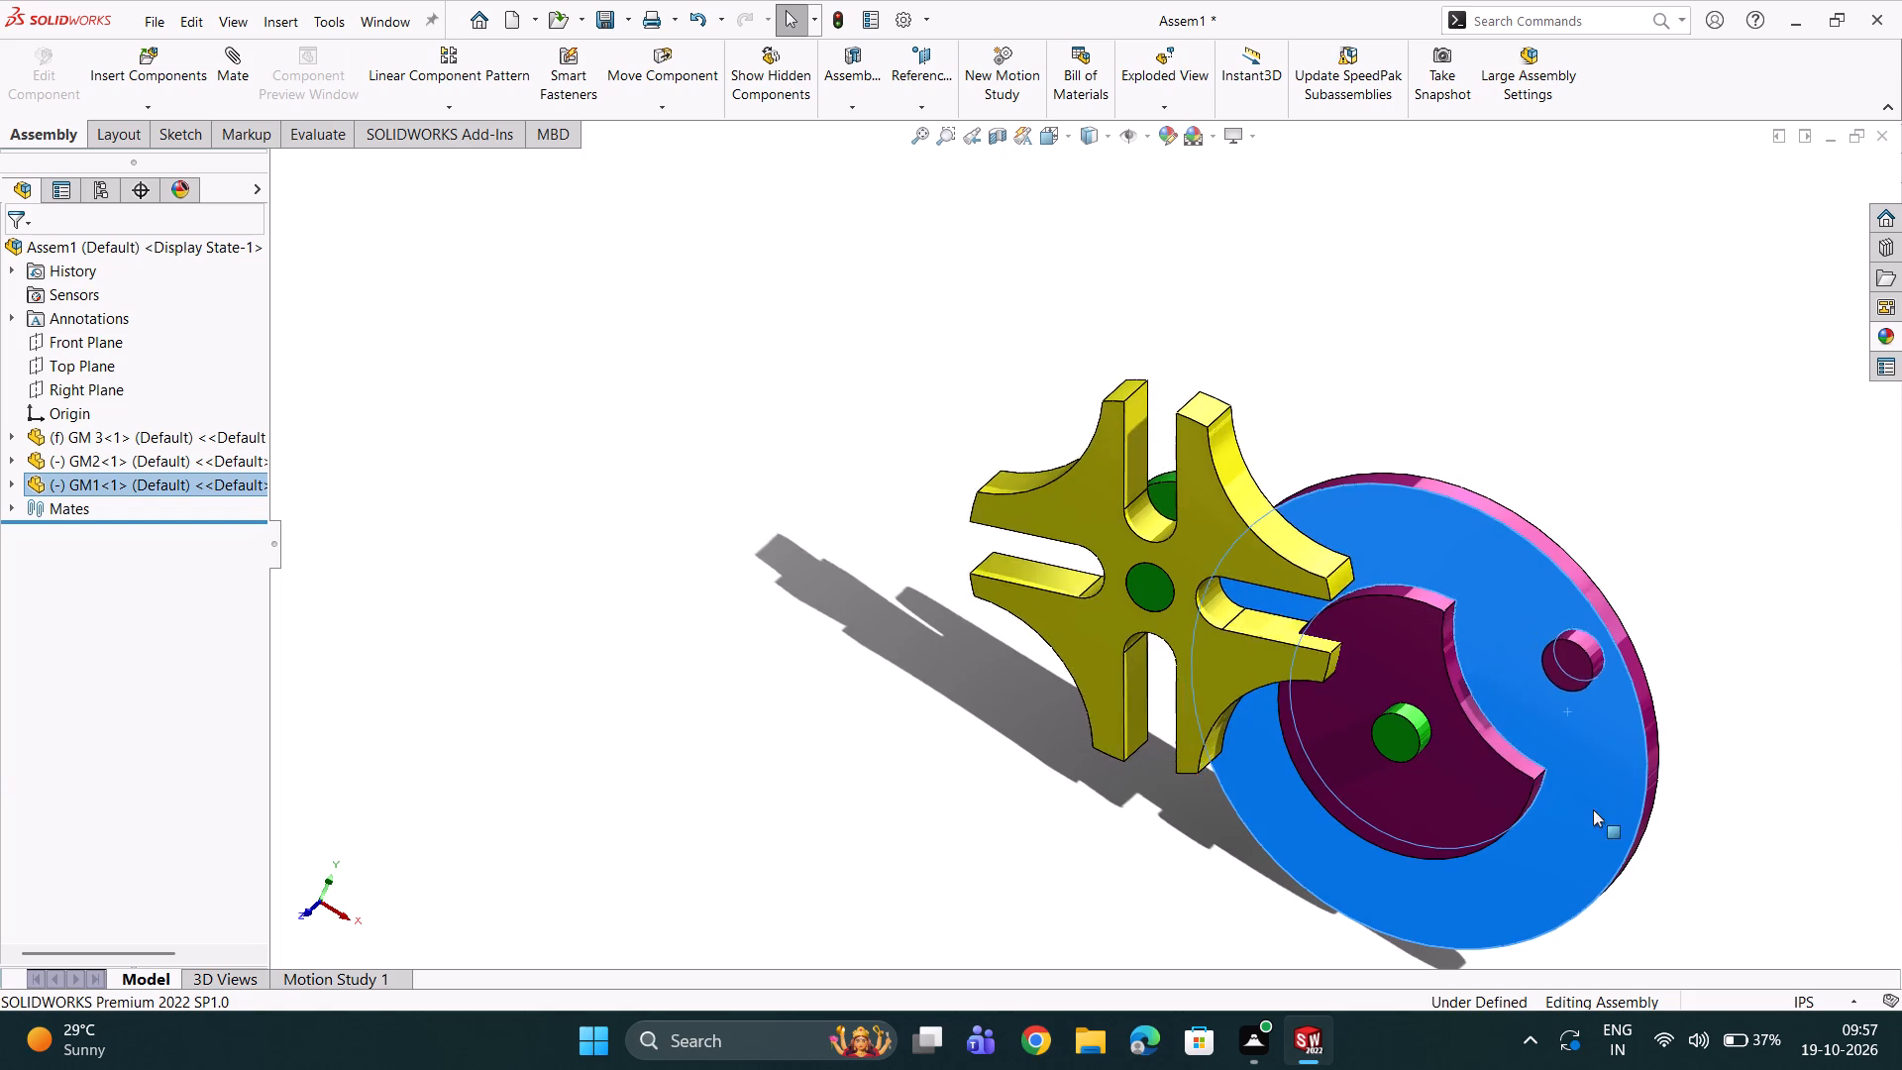
{"action": "left_click_drag", "start_coordinate": [1593, 809], "coordinate": [1580, 935]}
{"action": "left_click_drag", "start_coordinate": [1580, 915], "coordinate": [1580, 892]}
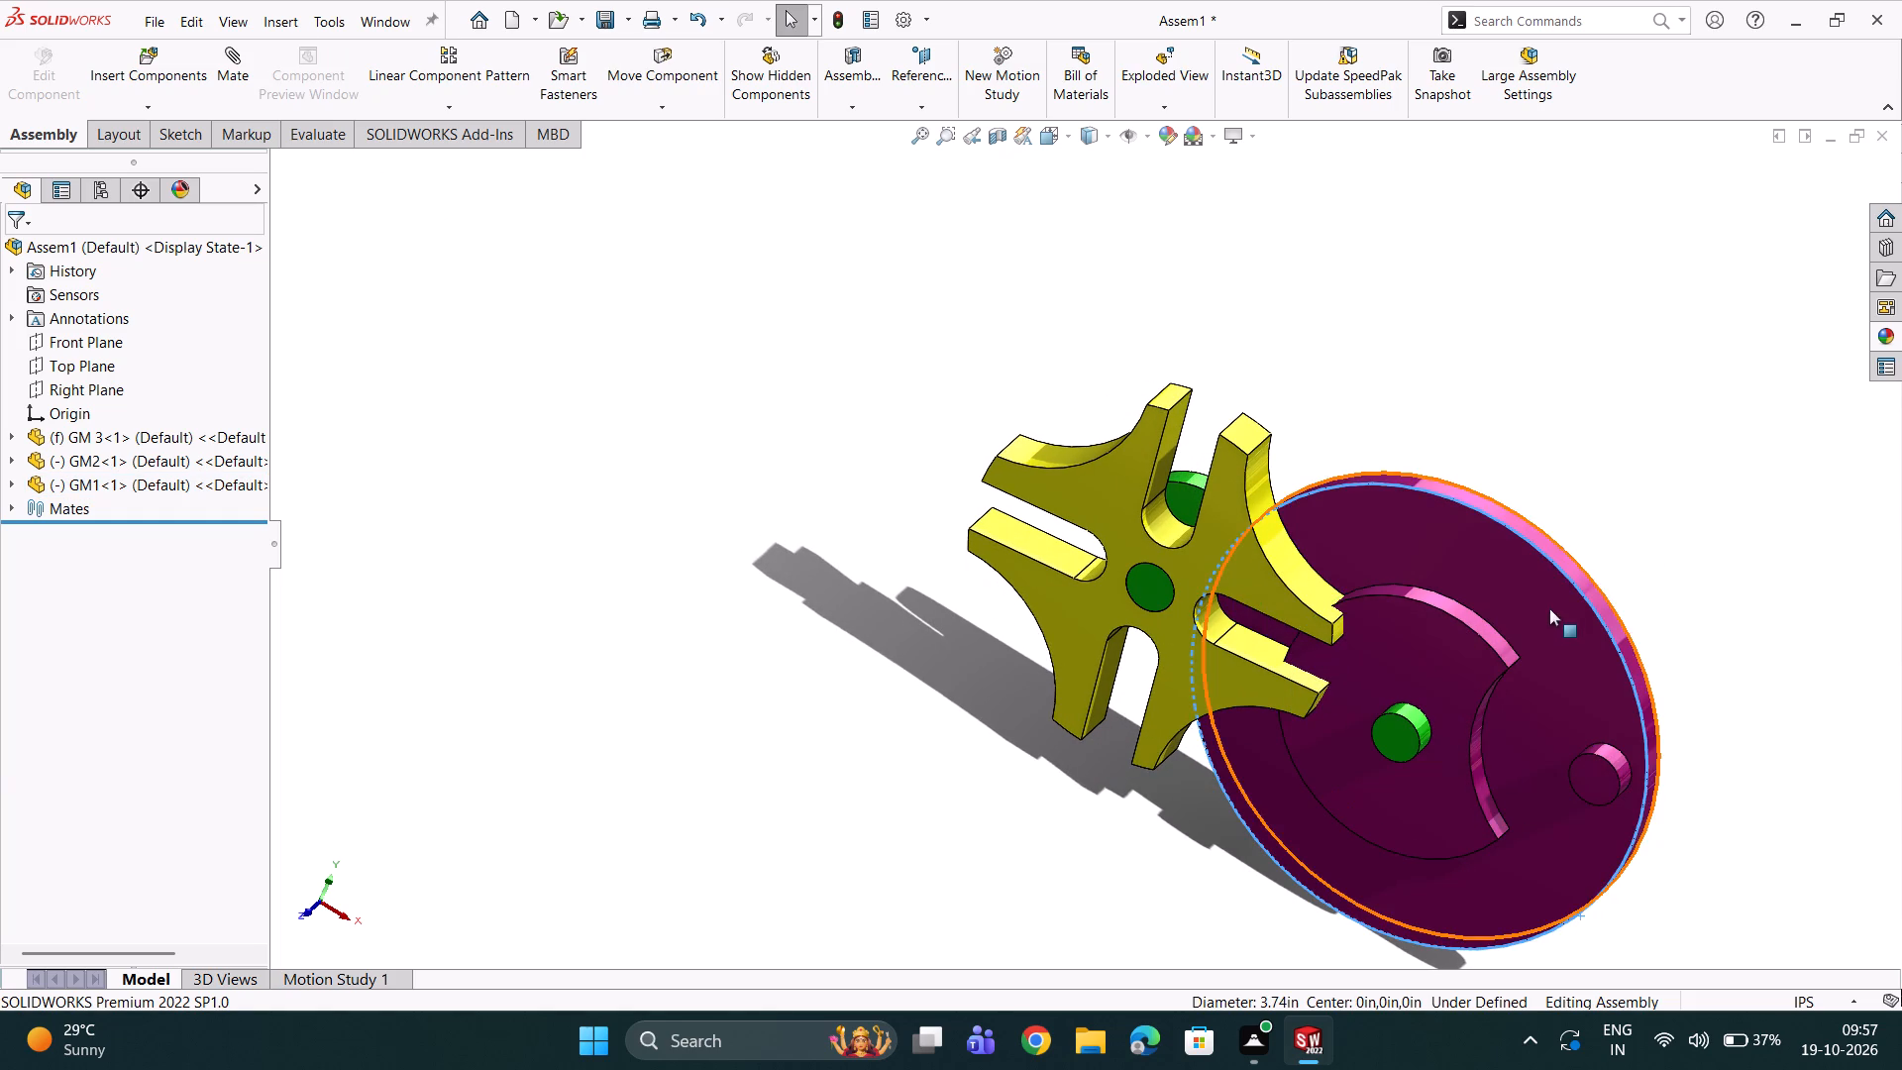
{"action": "left_click", "coordinate": [1549, 608]}
{"action": "left_click_drag", "start_coordinate": [1561, 613], "coordinate": [1641, 837]}
{"action": "left_click", "coordinate": [1639, 843]}
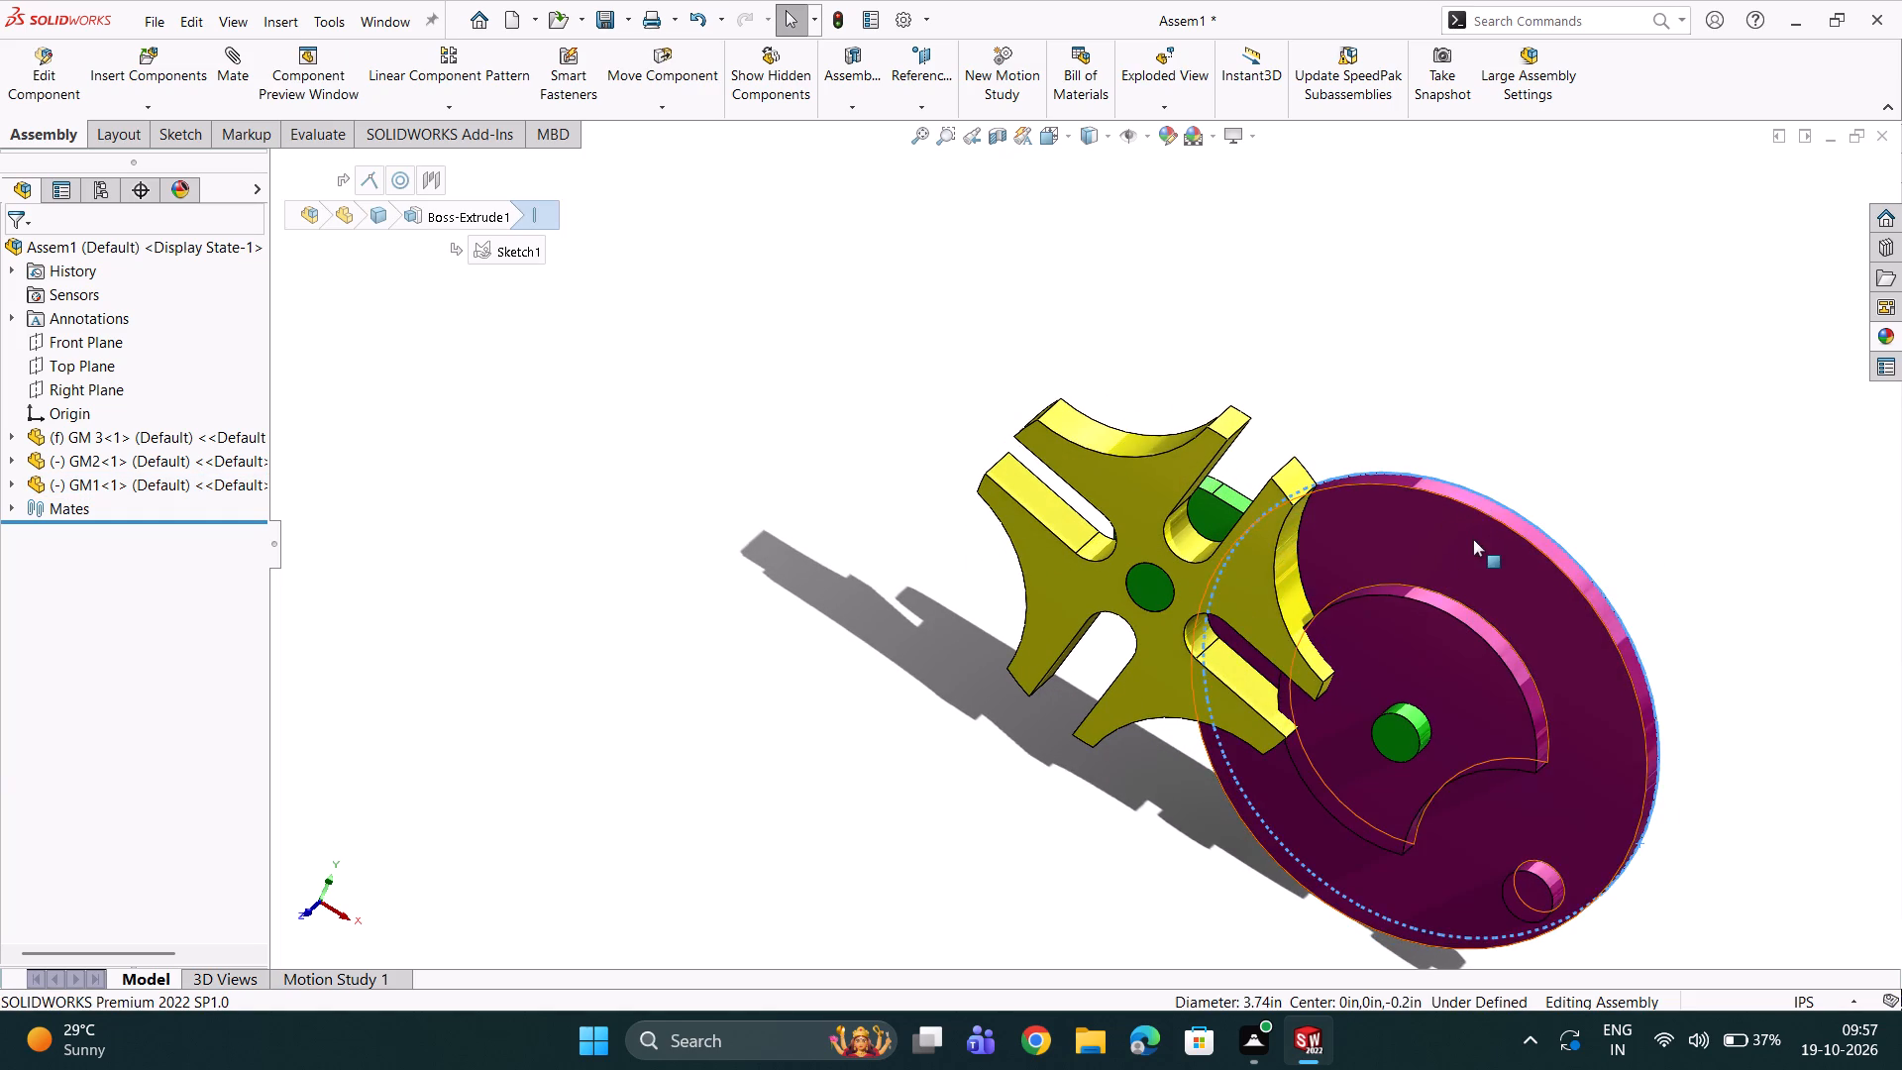
{"action": "double_click", "coordinate": [1473, 539]}
{"action": "left_click_drag", "start_coordinate": [1492, 557], "coordinate": [1500, 566]}
{"action": "left_click_drag", "start_coordinate": [1477, 571], "coordinate": [1497, 600]}
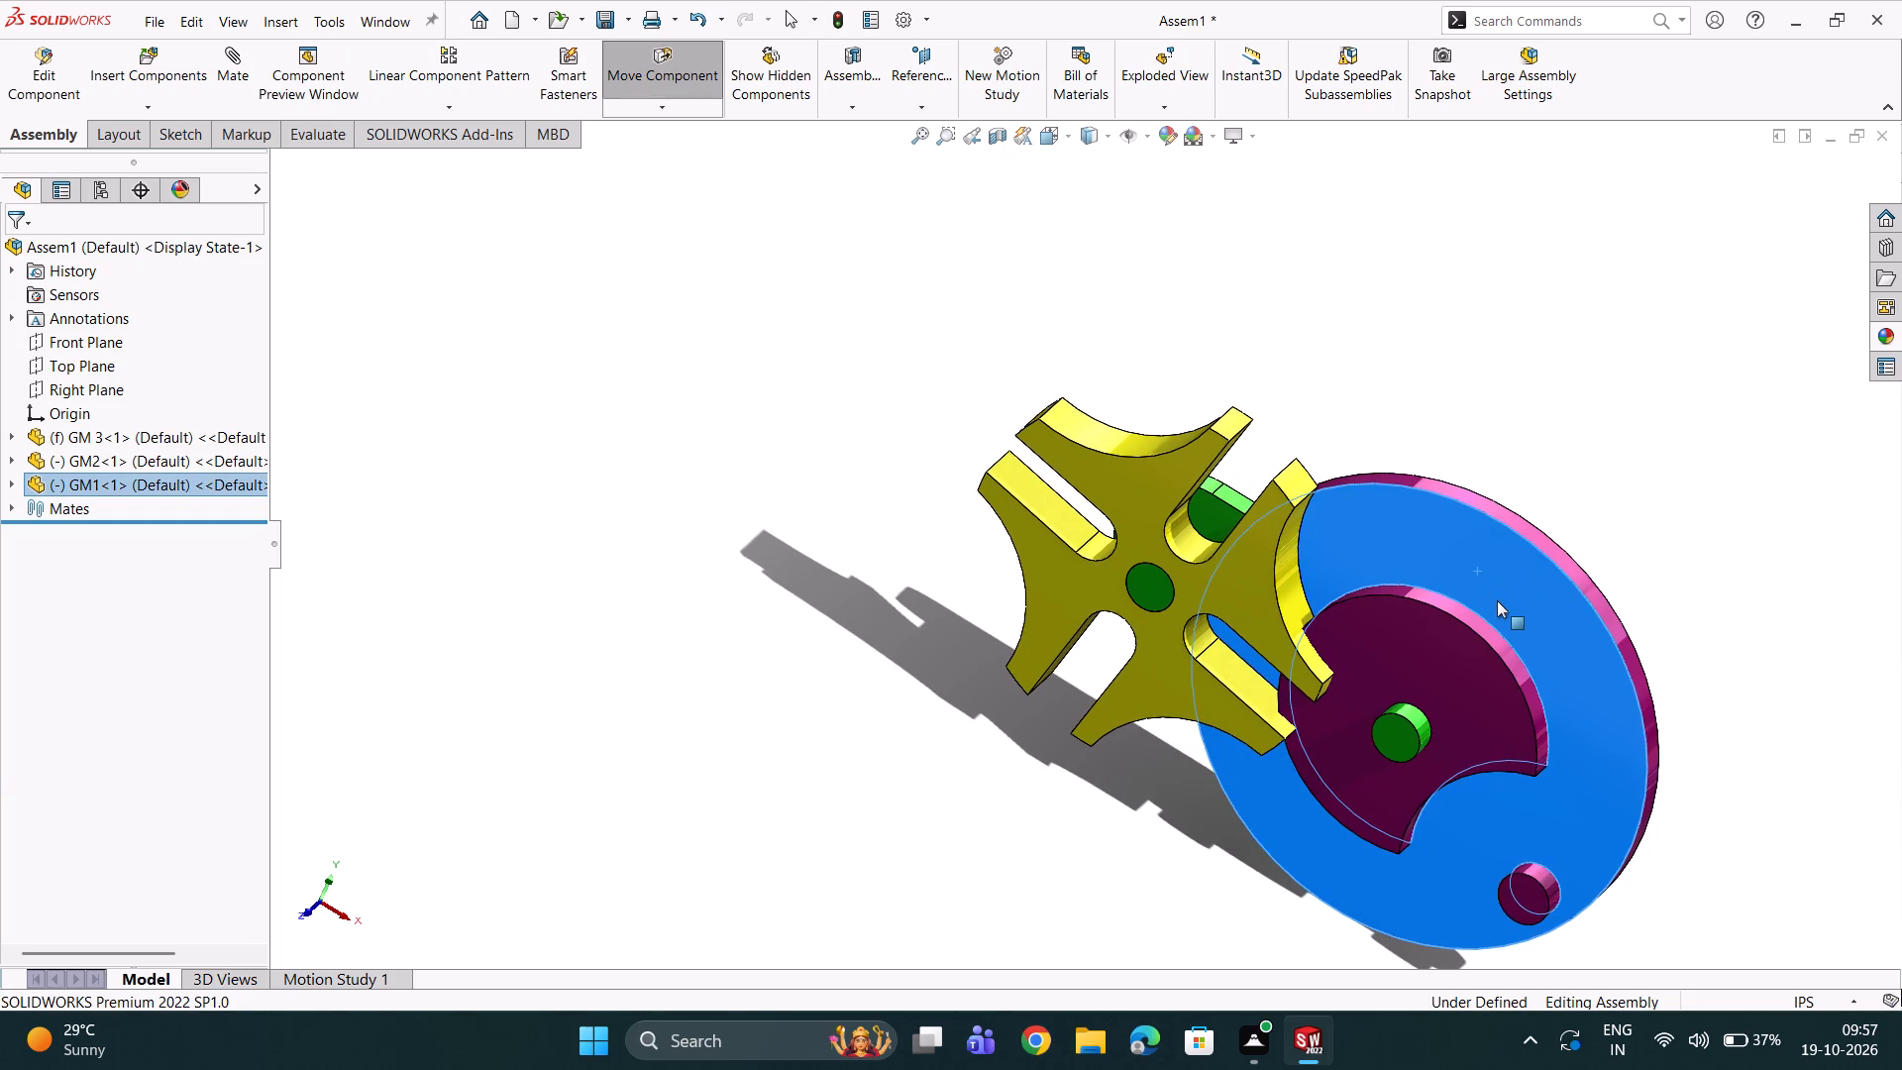
{"action": "left_click_drag", "start_coordinate": [1497, 600], "coordinate": [1595, 996]}
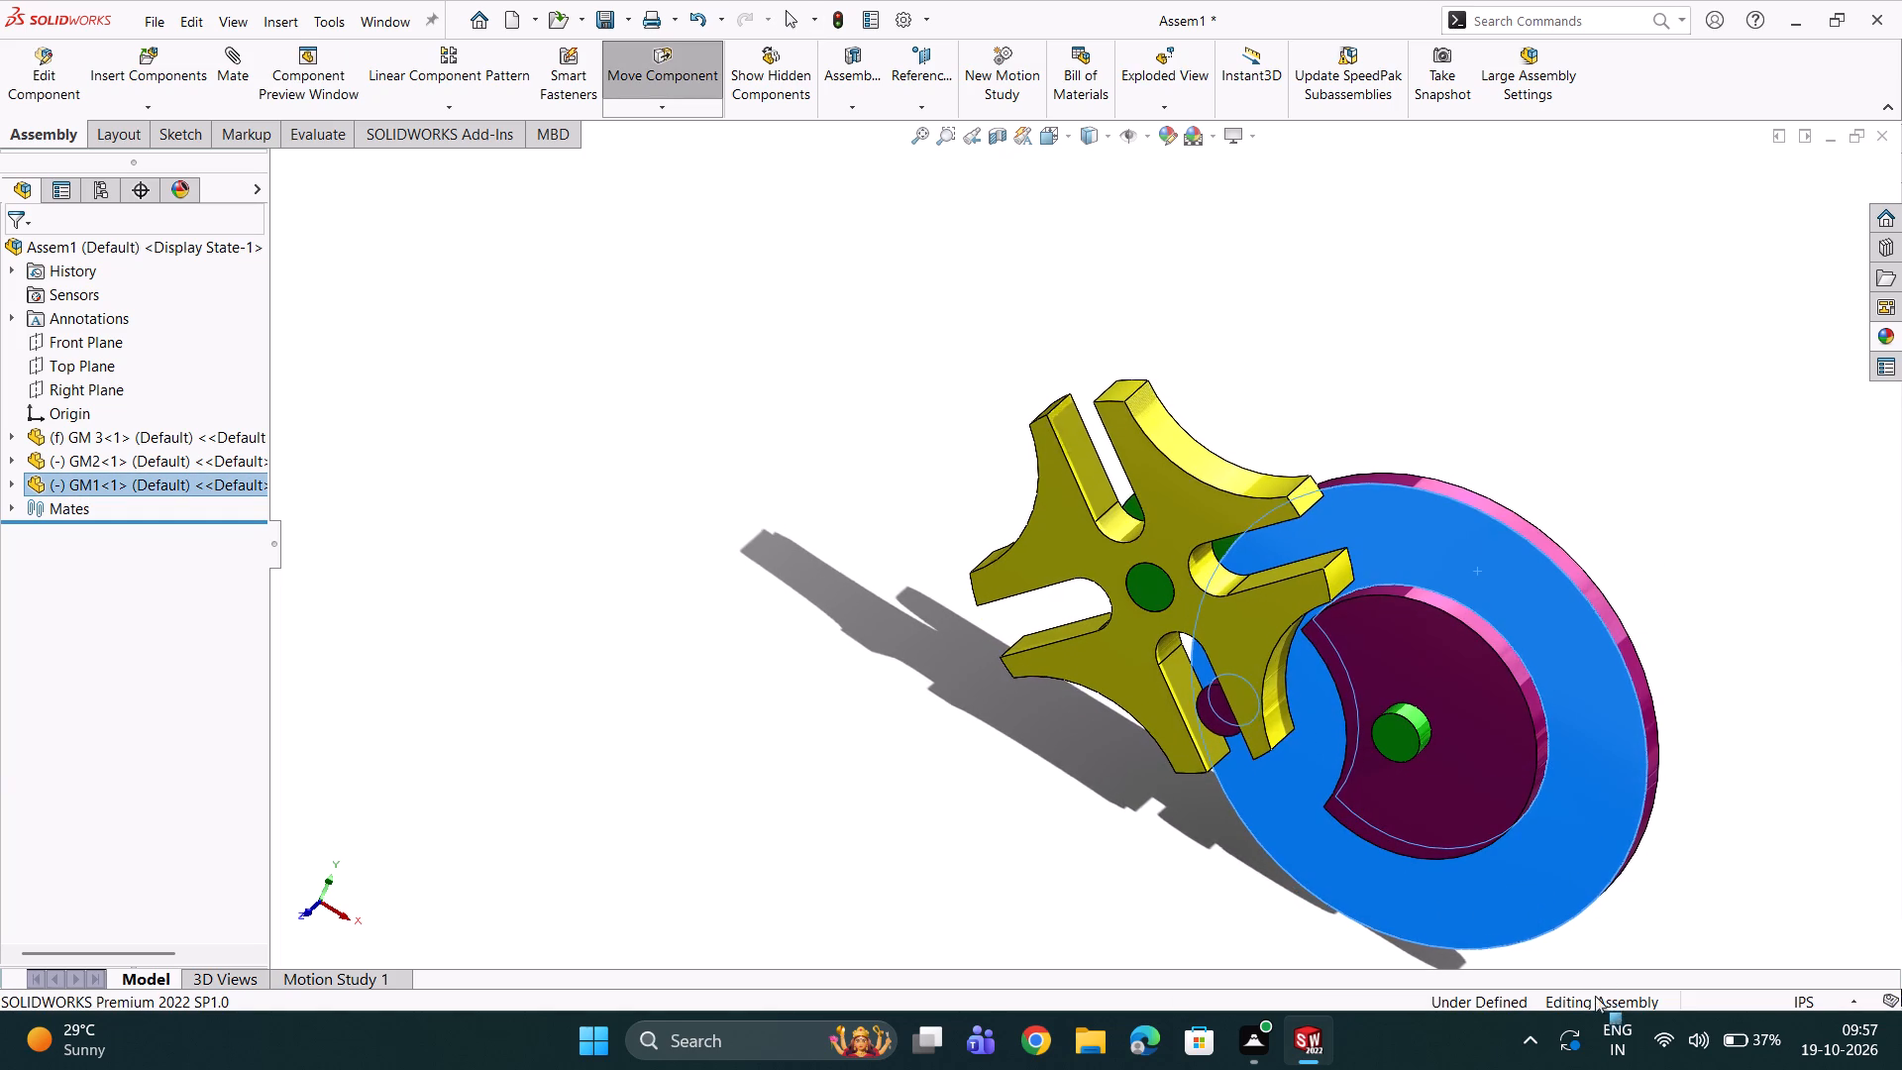
{"action": "left_click_drag", "start_coordinate": [1595, 996], "coordinate": [1597, 1003]}
{"action": "left_click_drag", "start_coordinate": [1527, 582], "coordinate": [1680, 753]}
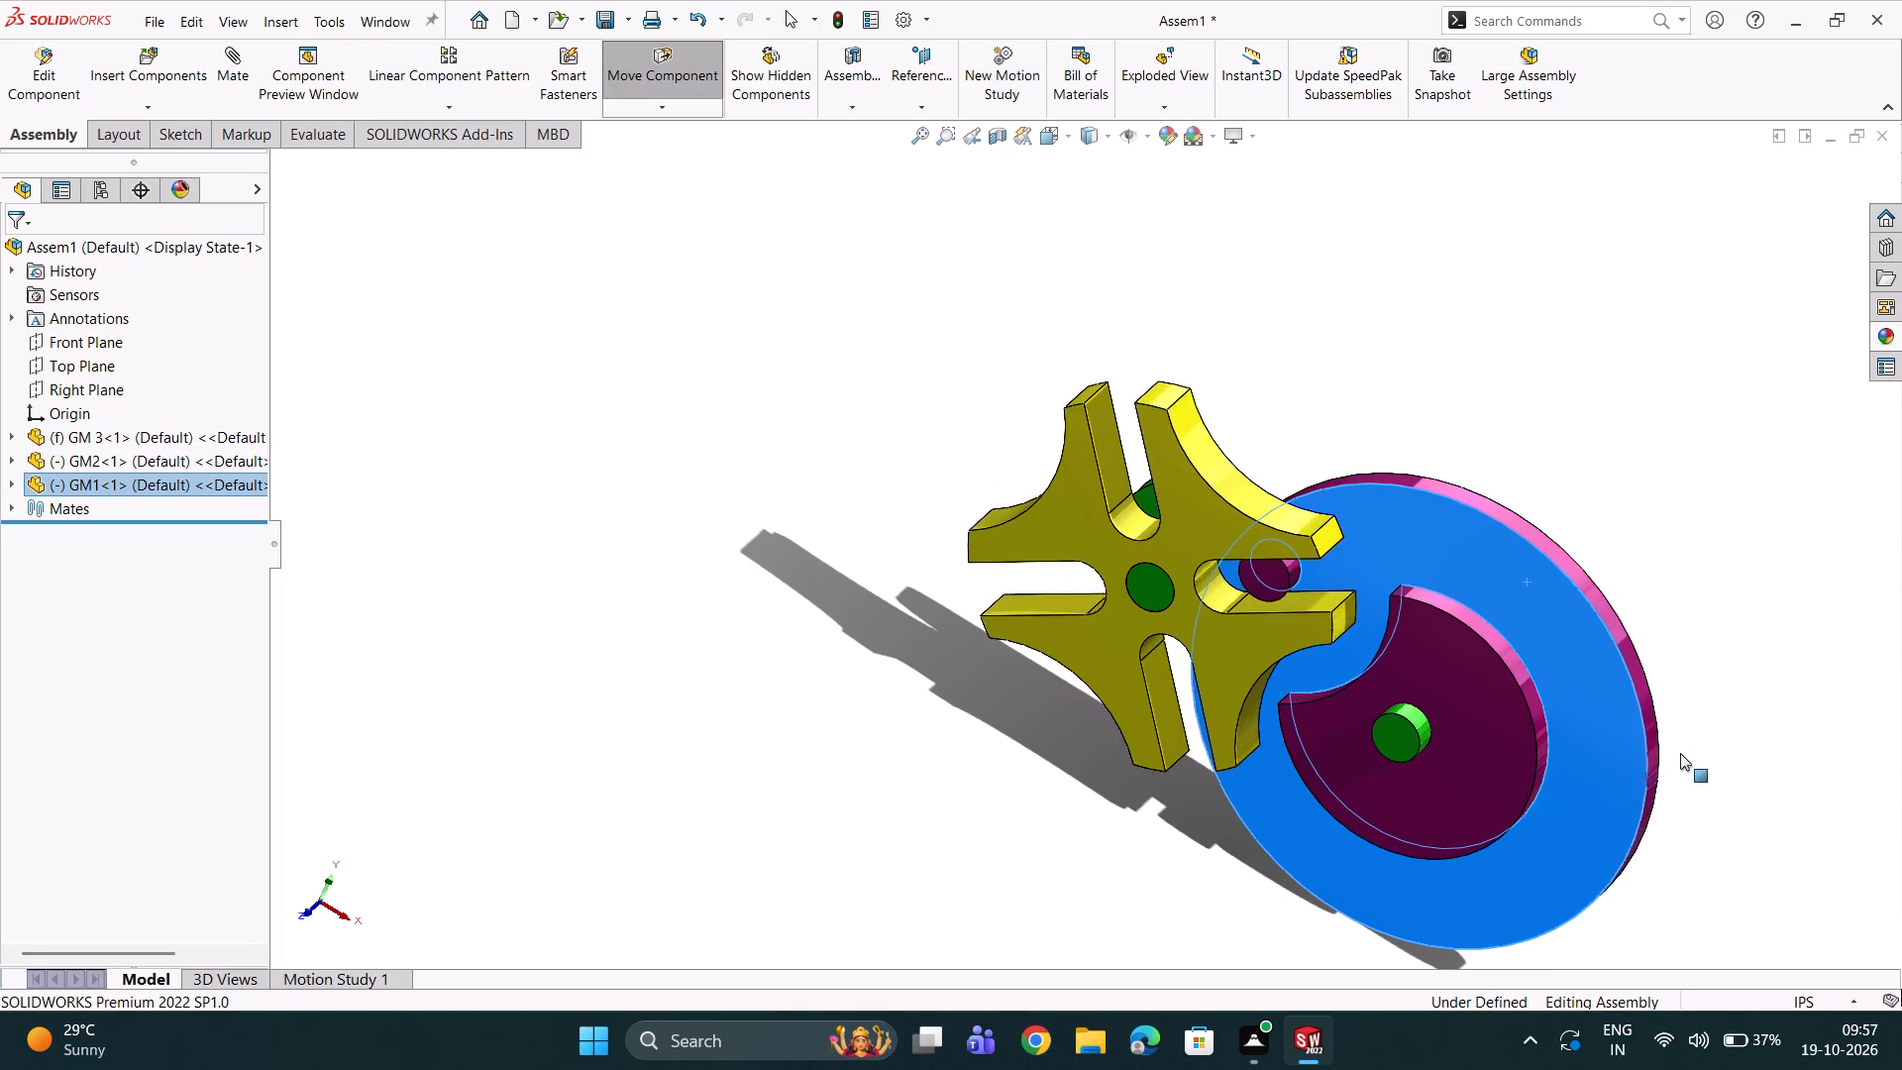
{"action": "left_click_drag", "start_coordinate": [1680, 753], "coordinate": [1194, 478]}
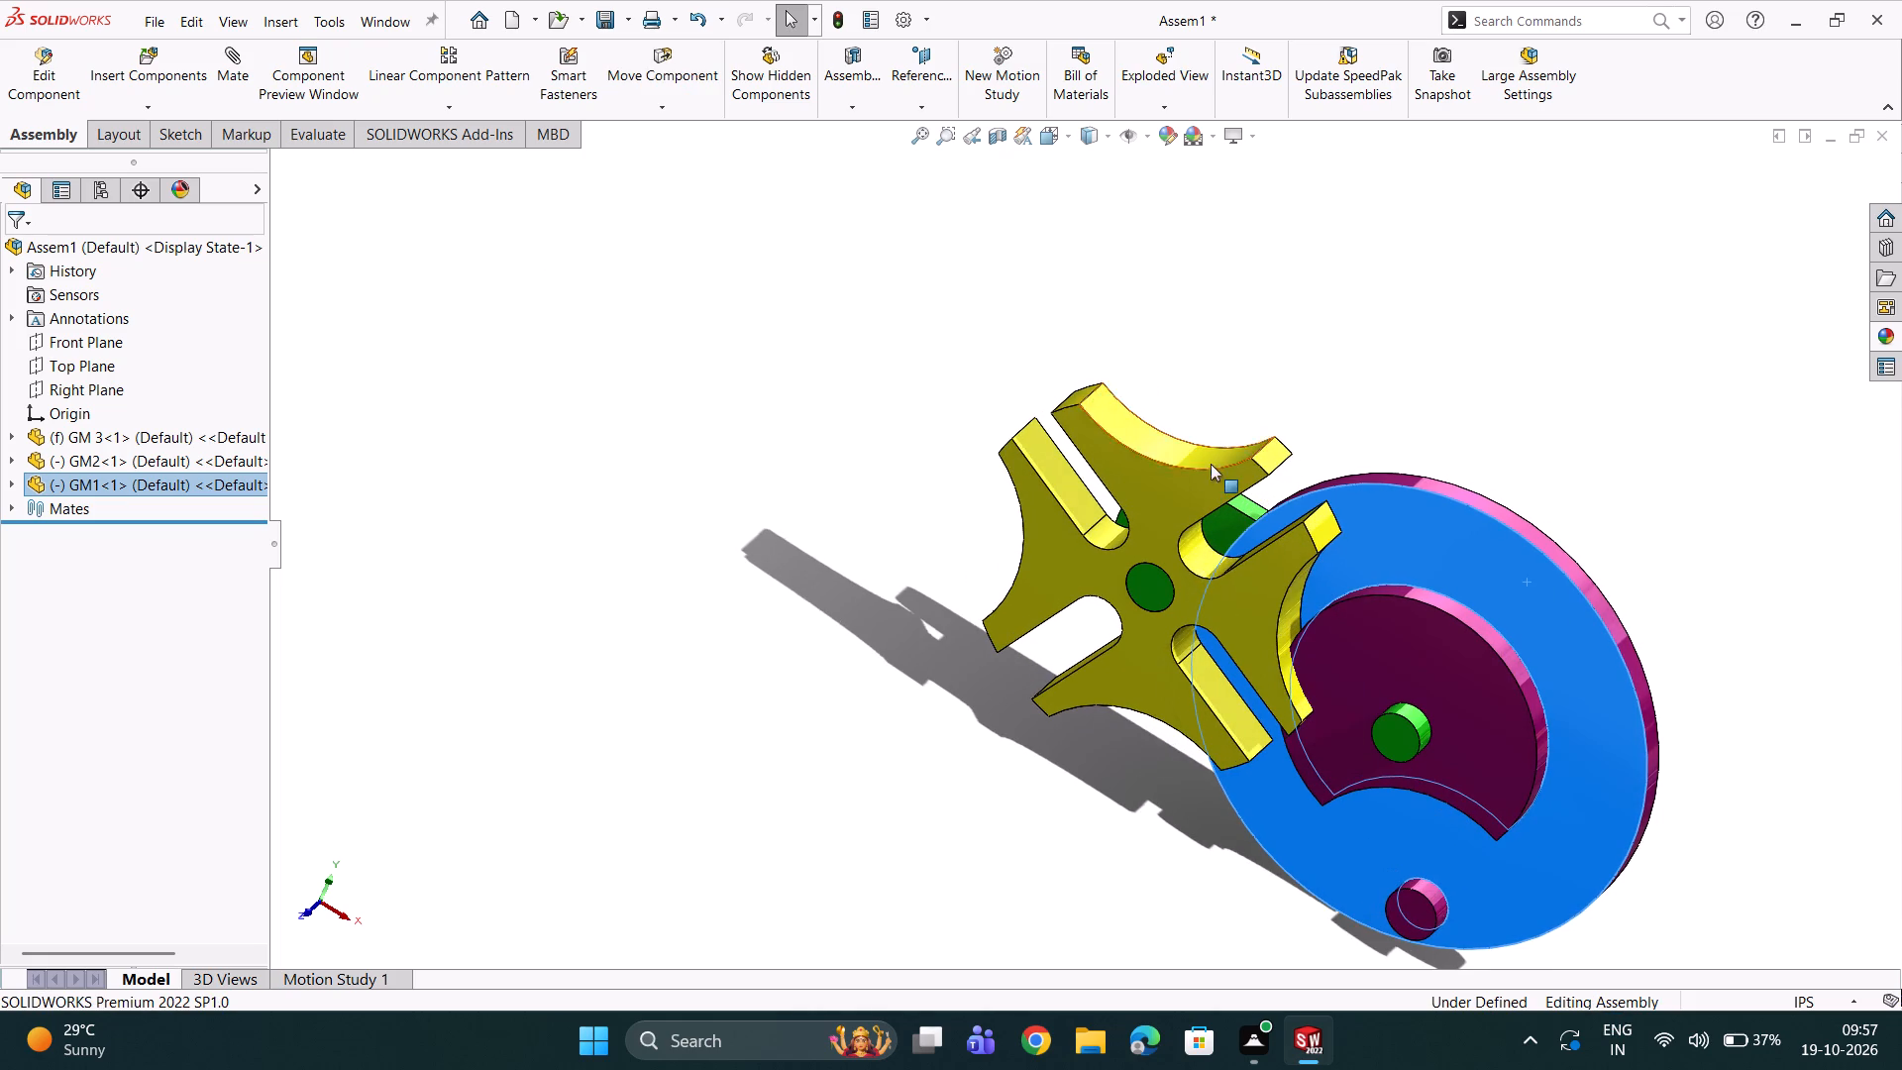
Swing the GM2 wheel about its centre pin by its flat face to test how it moves the GM1 disc.
{"action": "scroll", "coordinate": [1217, 459], "scroll_direction": "up", "scroll_amount": 2}
{"action": "left_click_drag", "start_coordinate": [1154, 504], "coordinate": [1175, 517]}
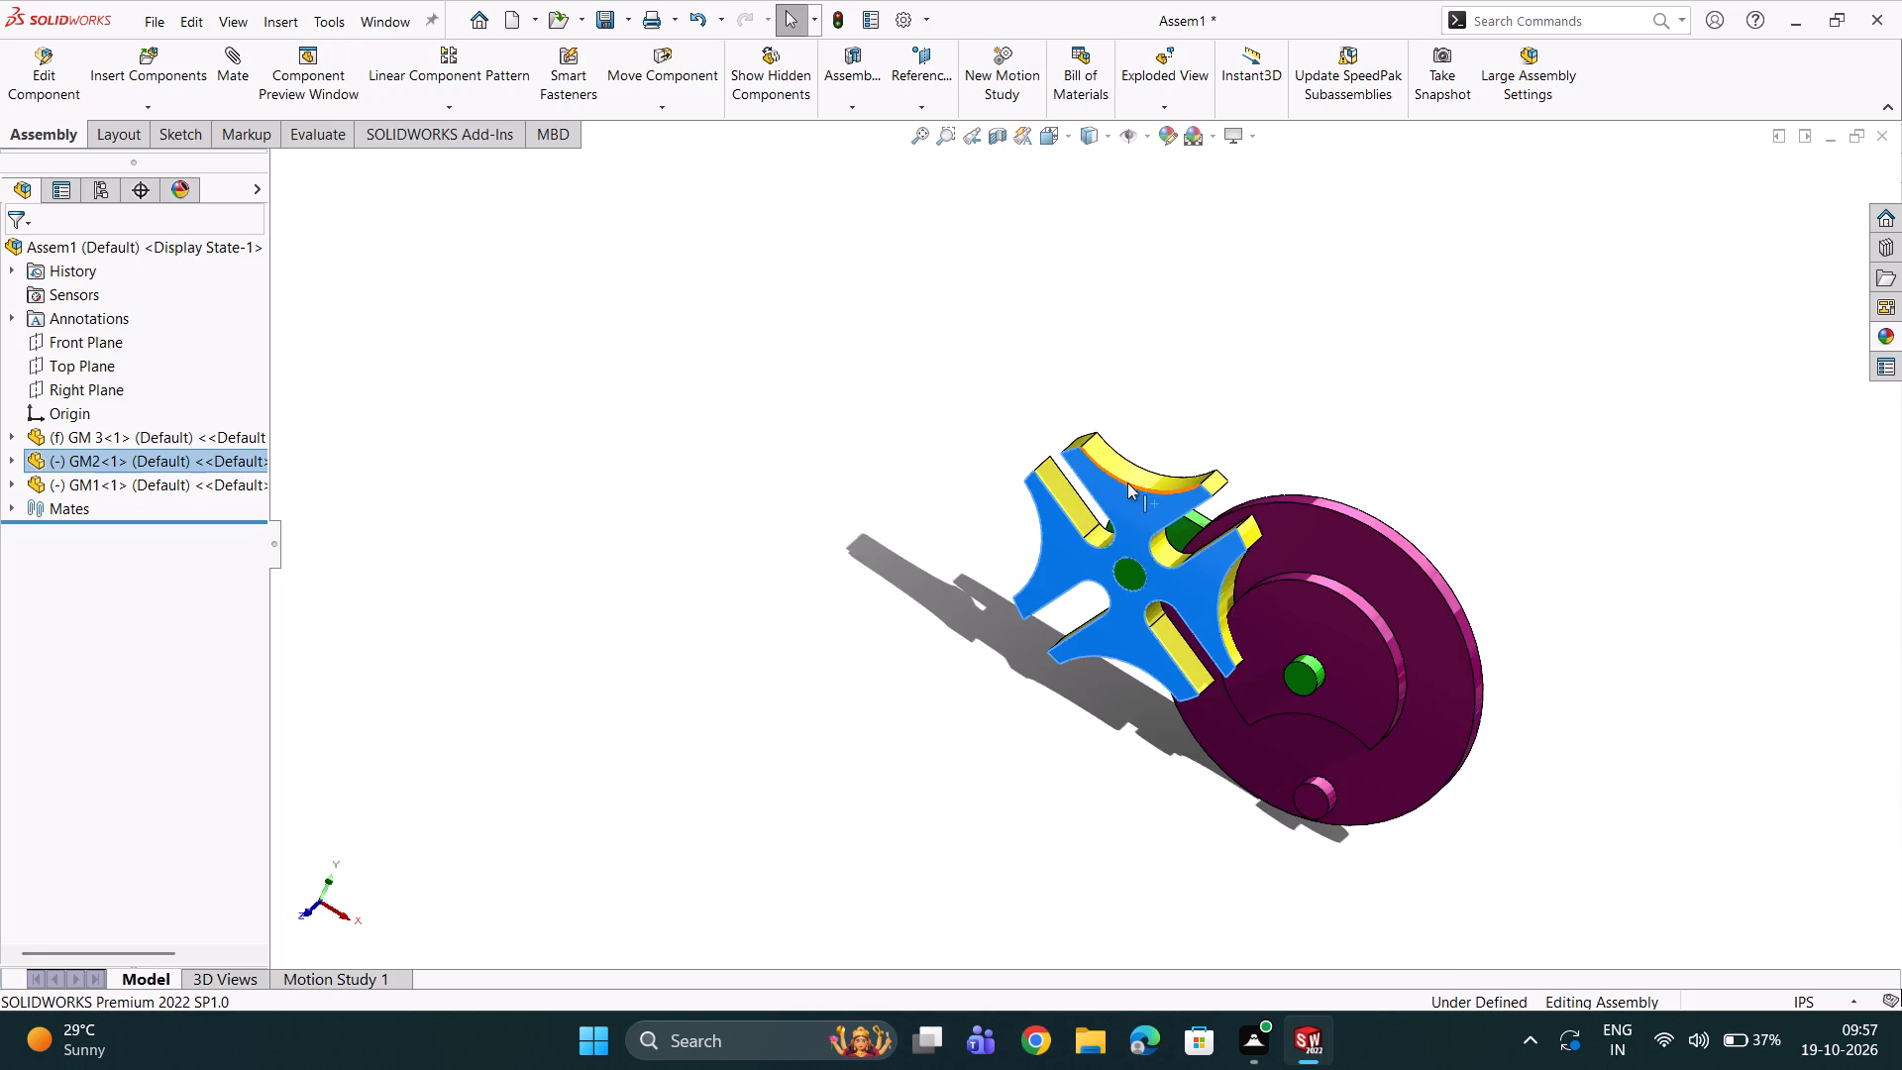
{"action": "left_click_drag", "start_coordinate": [1125, 479], "coordinate": [1129, 488]}
{"action": "left_click", "coordinate": [1121, 497]}
{"action": "left_click_drag", "start_coordinate": [1122, 497], "coordinate": [1147, 522]}
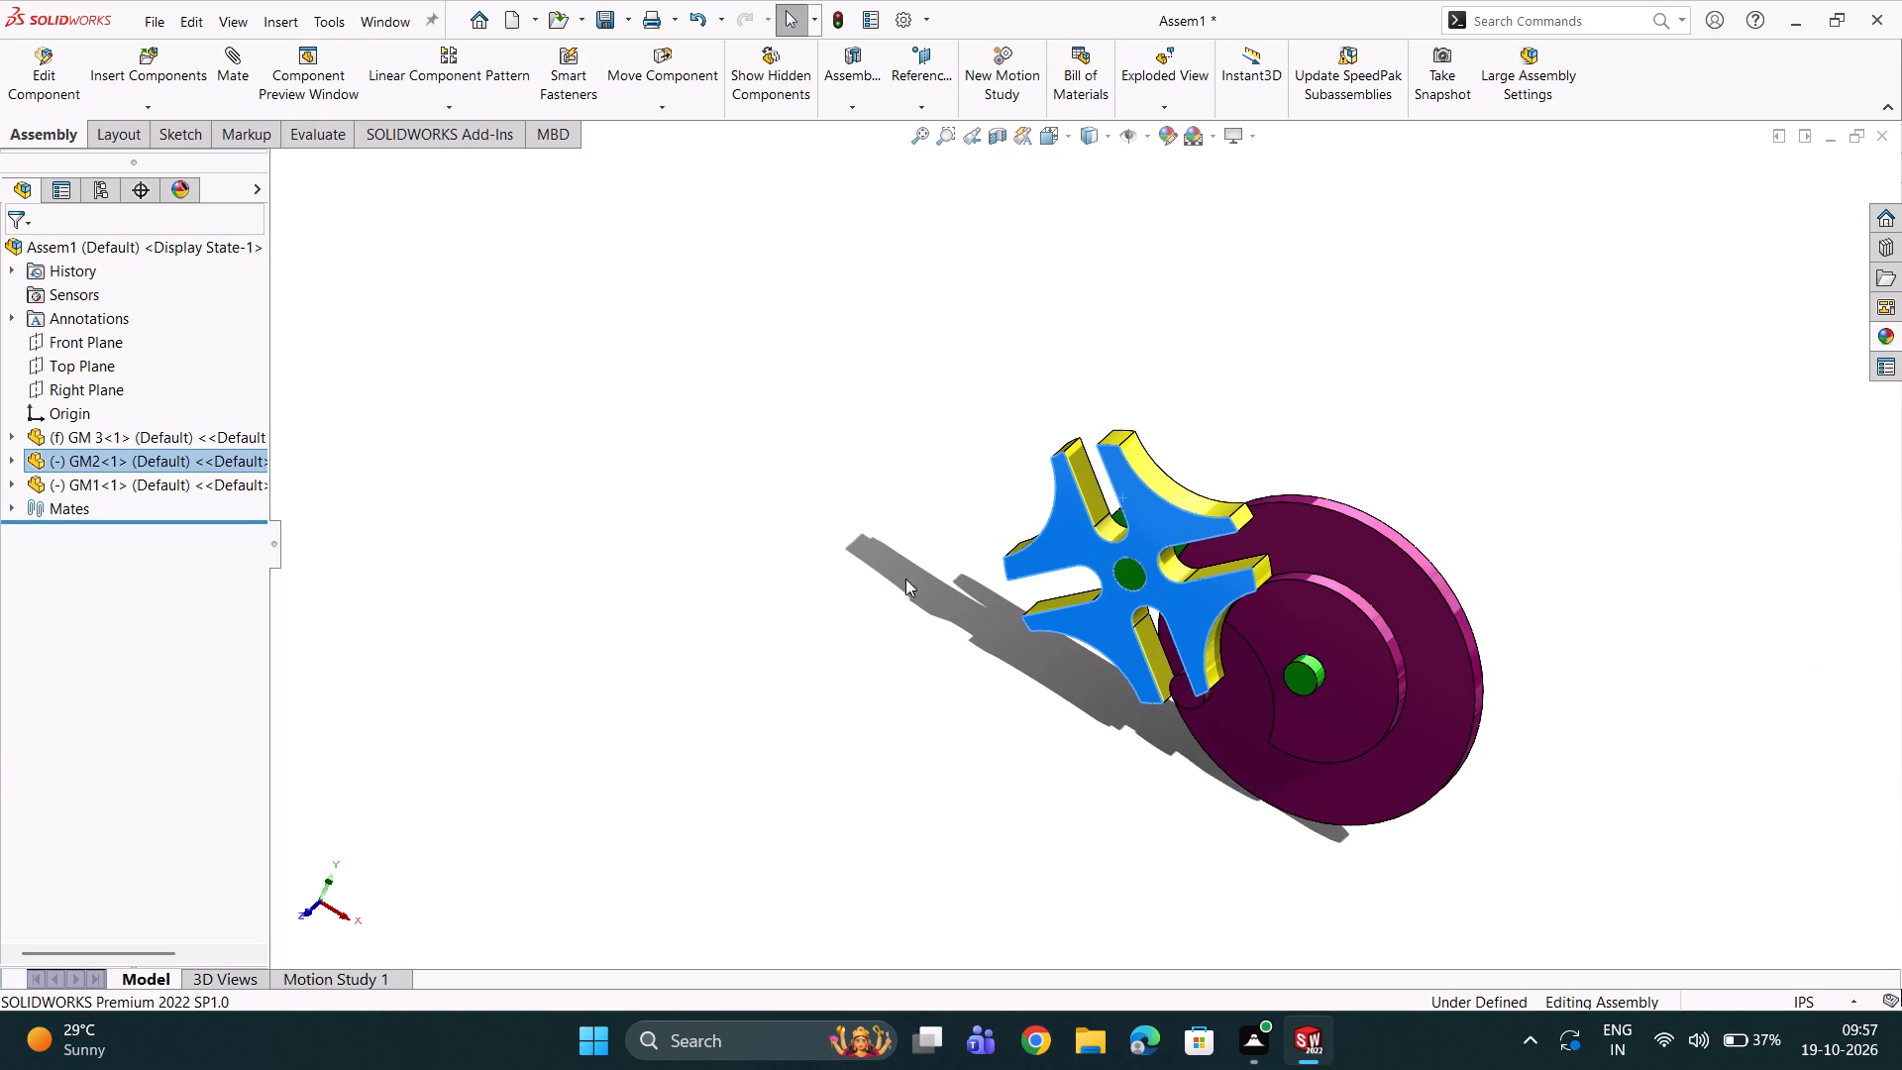
{"action": "left_click", "coordinate": [1055, 543]}
{"action": "left_click_drag", "start_coordinate": [1055, 543], "coordinate": [1458, 754]}
{"action": "left_click_drag", "start_coordinate": [1472, 738], "coordinate": [1516, 689]}
{"action": "scroll", "coordinate": [1250, 766], "scroll_direction": "down", "scroll_amount": 2}
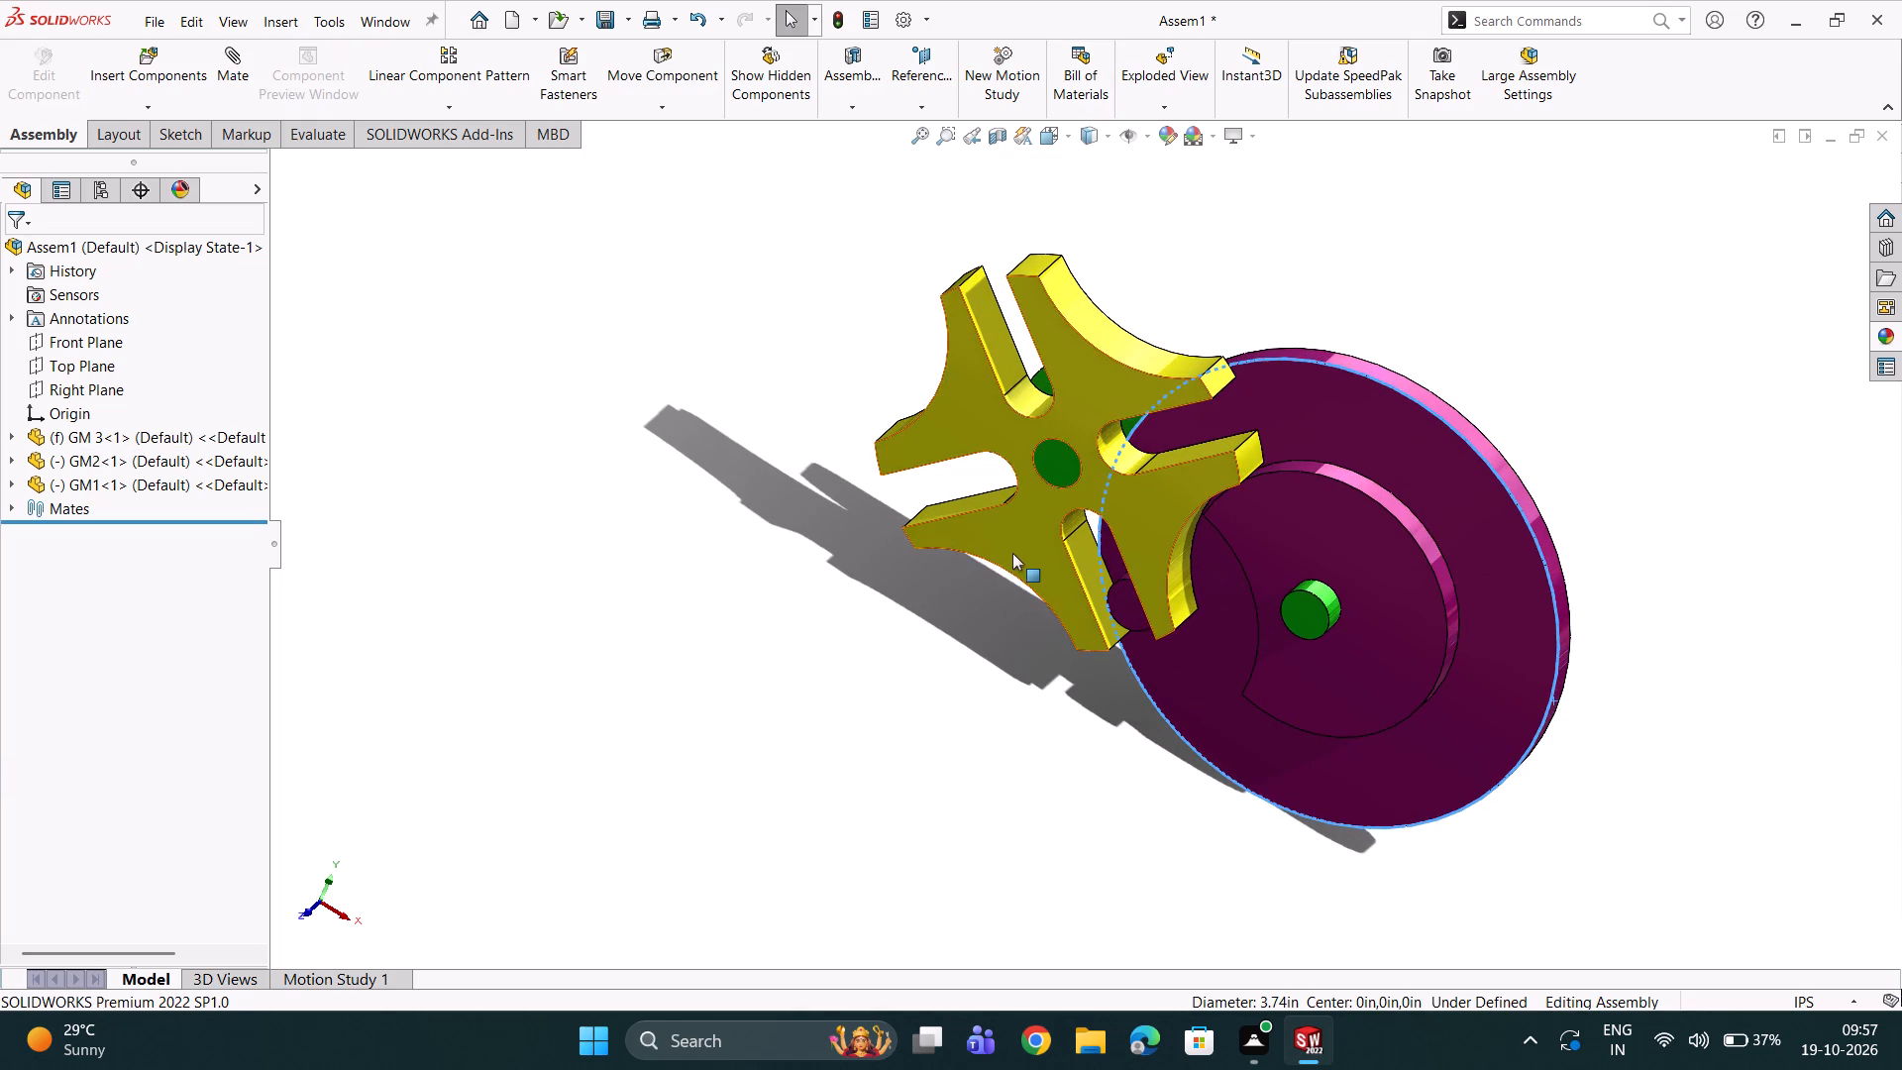
{"action": "left_click", "coordinate": [1016, 545]}
{"action": "left_click_drag", "start_coordinate": [1021, 546], "coordinate": [1117, 598]}
{"action": "left_click_drag", "start_coordinate": [1124, 596], "coordinate": [1267, 430]}
{"action": "left_click", "coordinate": [1260, 394]}
{"action": "left_click", "coordinate": [1137, 410]}
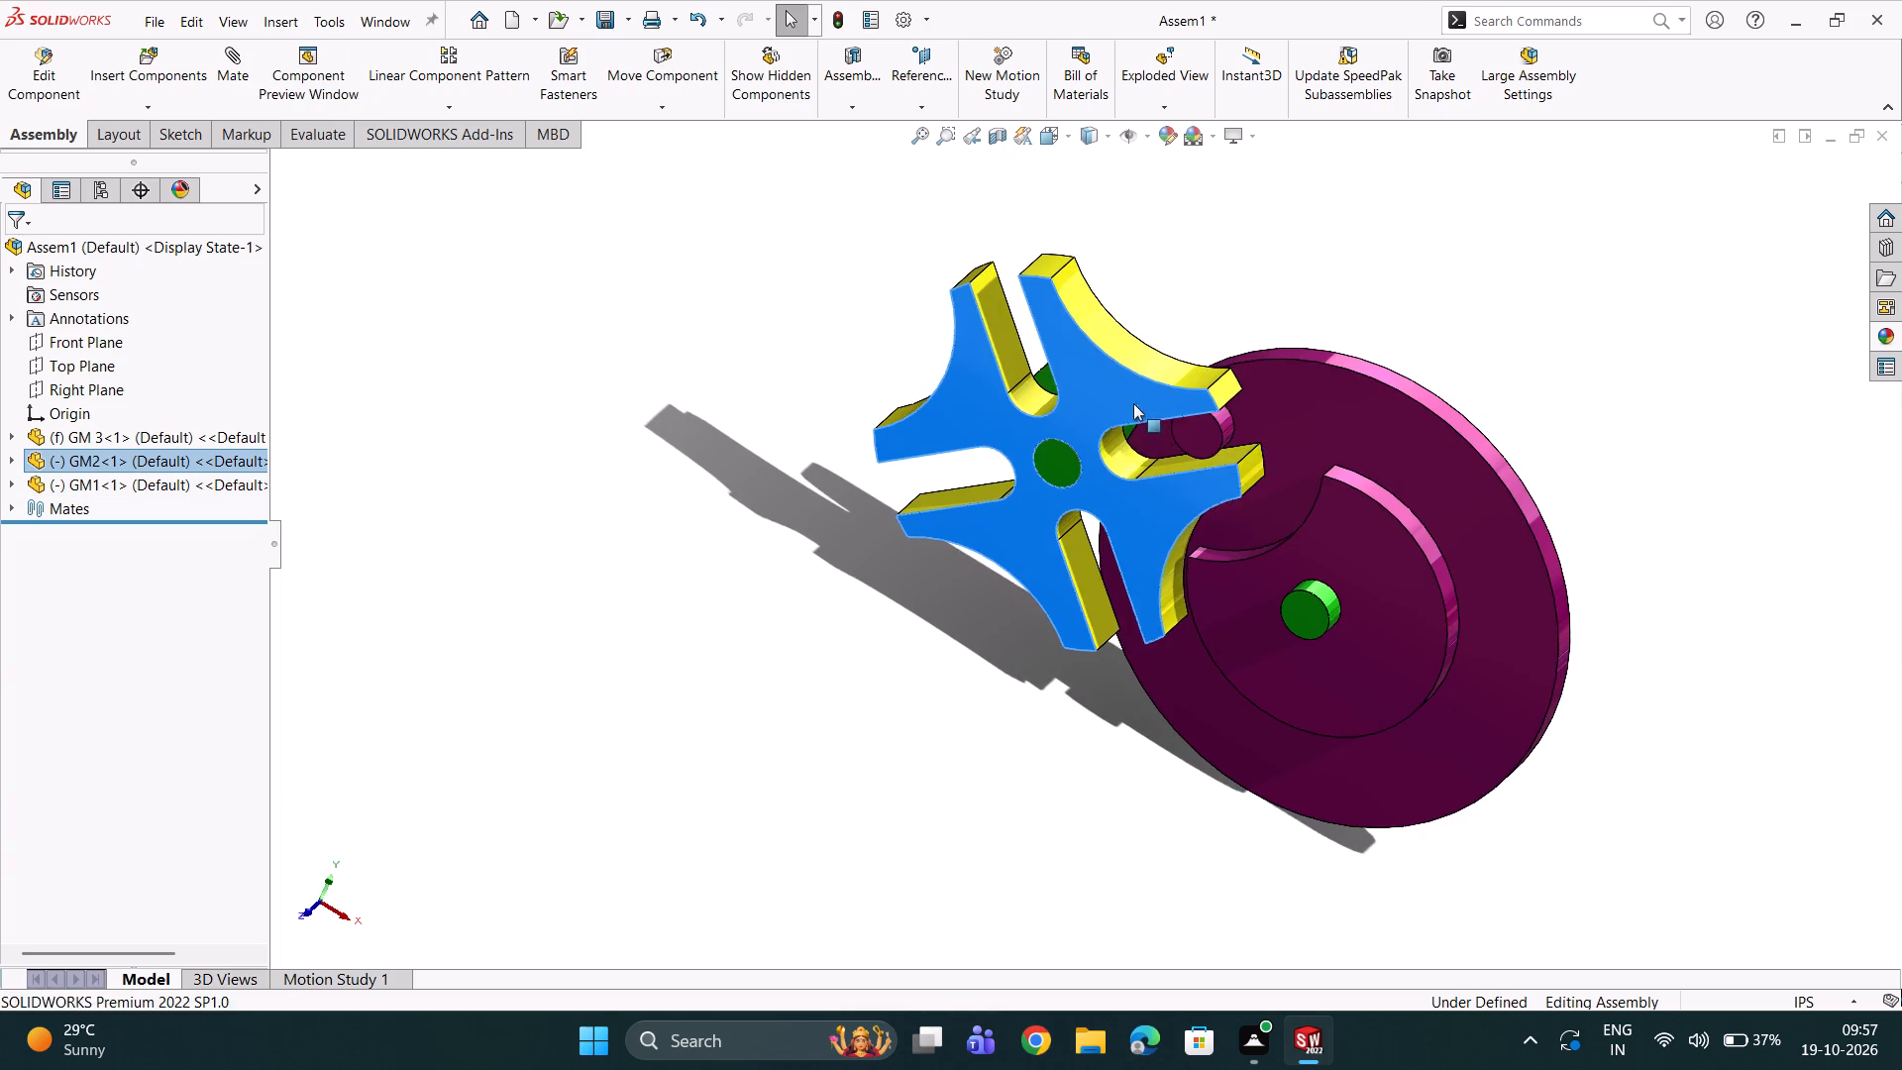
{"action": "left_click_drag", "start_coordinate": [1128, 397], "coordinate": [1095, 374]}
{"action": "left_click_drag", "start_coordinate": [1090, 372], "coordinate": [994, 361]}
{"action": "left_click", "coordinate": [993, 361]}
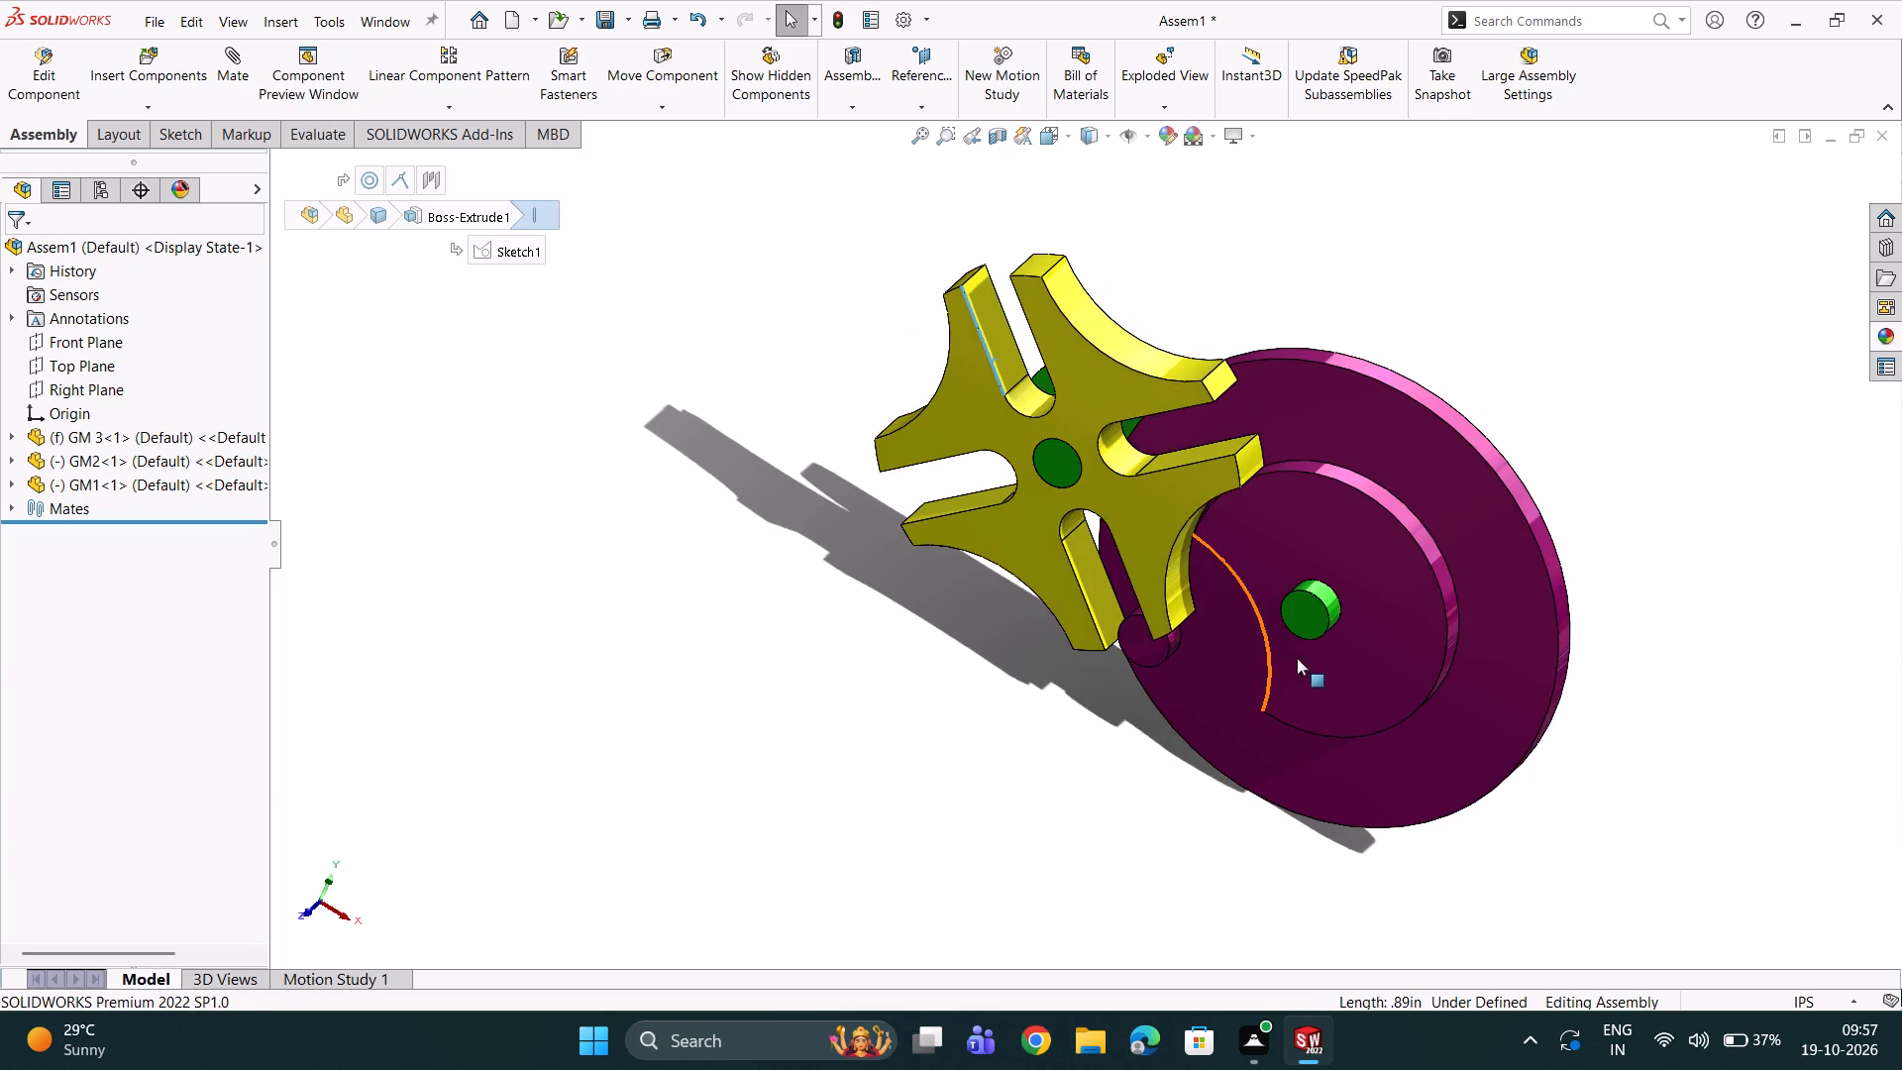
Turn the GM2 wheel again by its arms and flat face, checking how GM1's drive pin follows the mated slot.
{"action": "left_click", "coordinate": [1215, 490]}
{"action": "left_click_drag", "start_coordinate": [1218, 488], "coordinate": [1237, 477]}
{"action": "left_click", "coordinate": [1251, 461]}
{"action": "left_click", "coordinate": [1251, 445]}
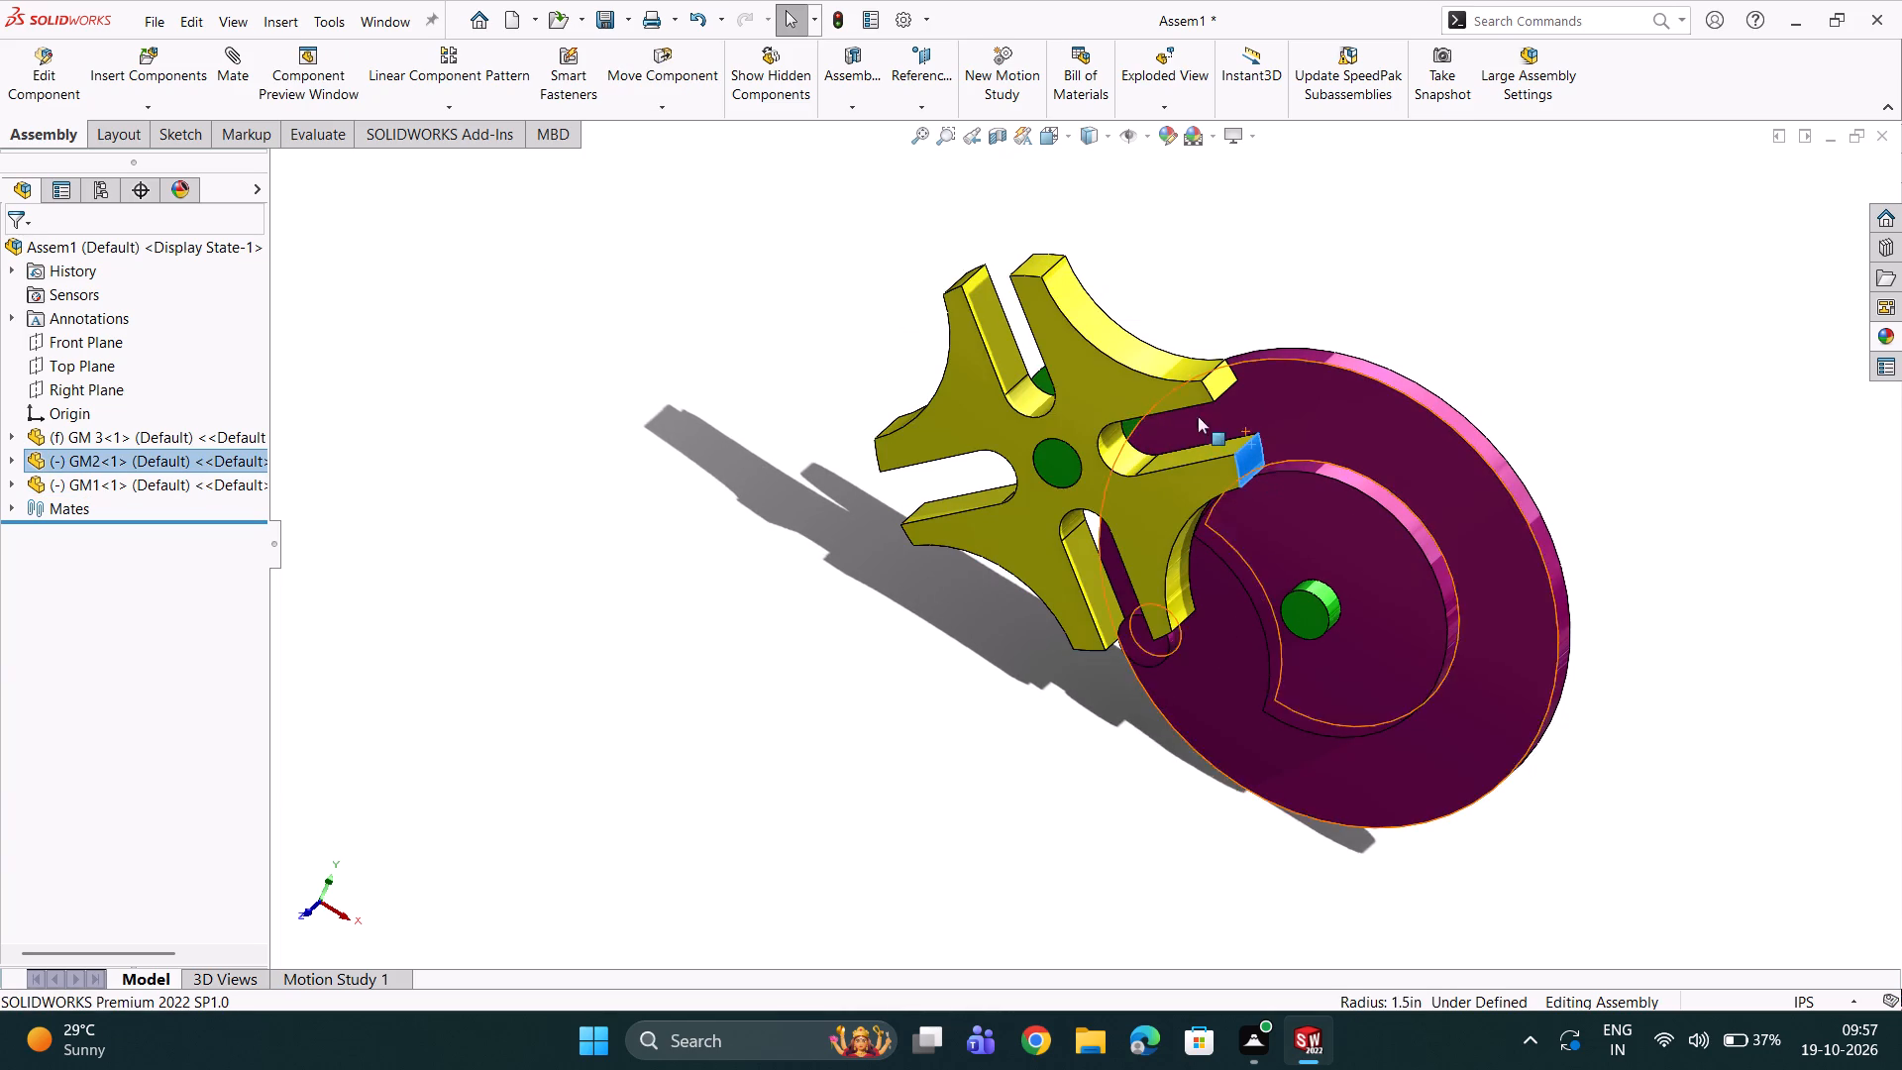
{"action": "left_click_drag", "start_coordinate": [1098, 380], "coordinate": [1016, 359]}
{"action": "left_click_drag", "start_coordinate": [1004, 364], "coordinate": [893, 444]}
{"action": "left_click_drag", "start_coordinate": [878, 480], "coordinate": [874, 520]}
{"action": "left_click_drag", "start_coordinate": [874, 532], "coordinate": [874, 561]}
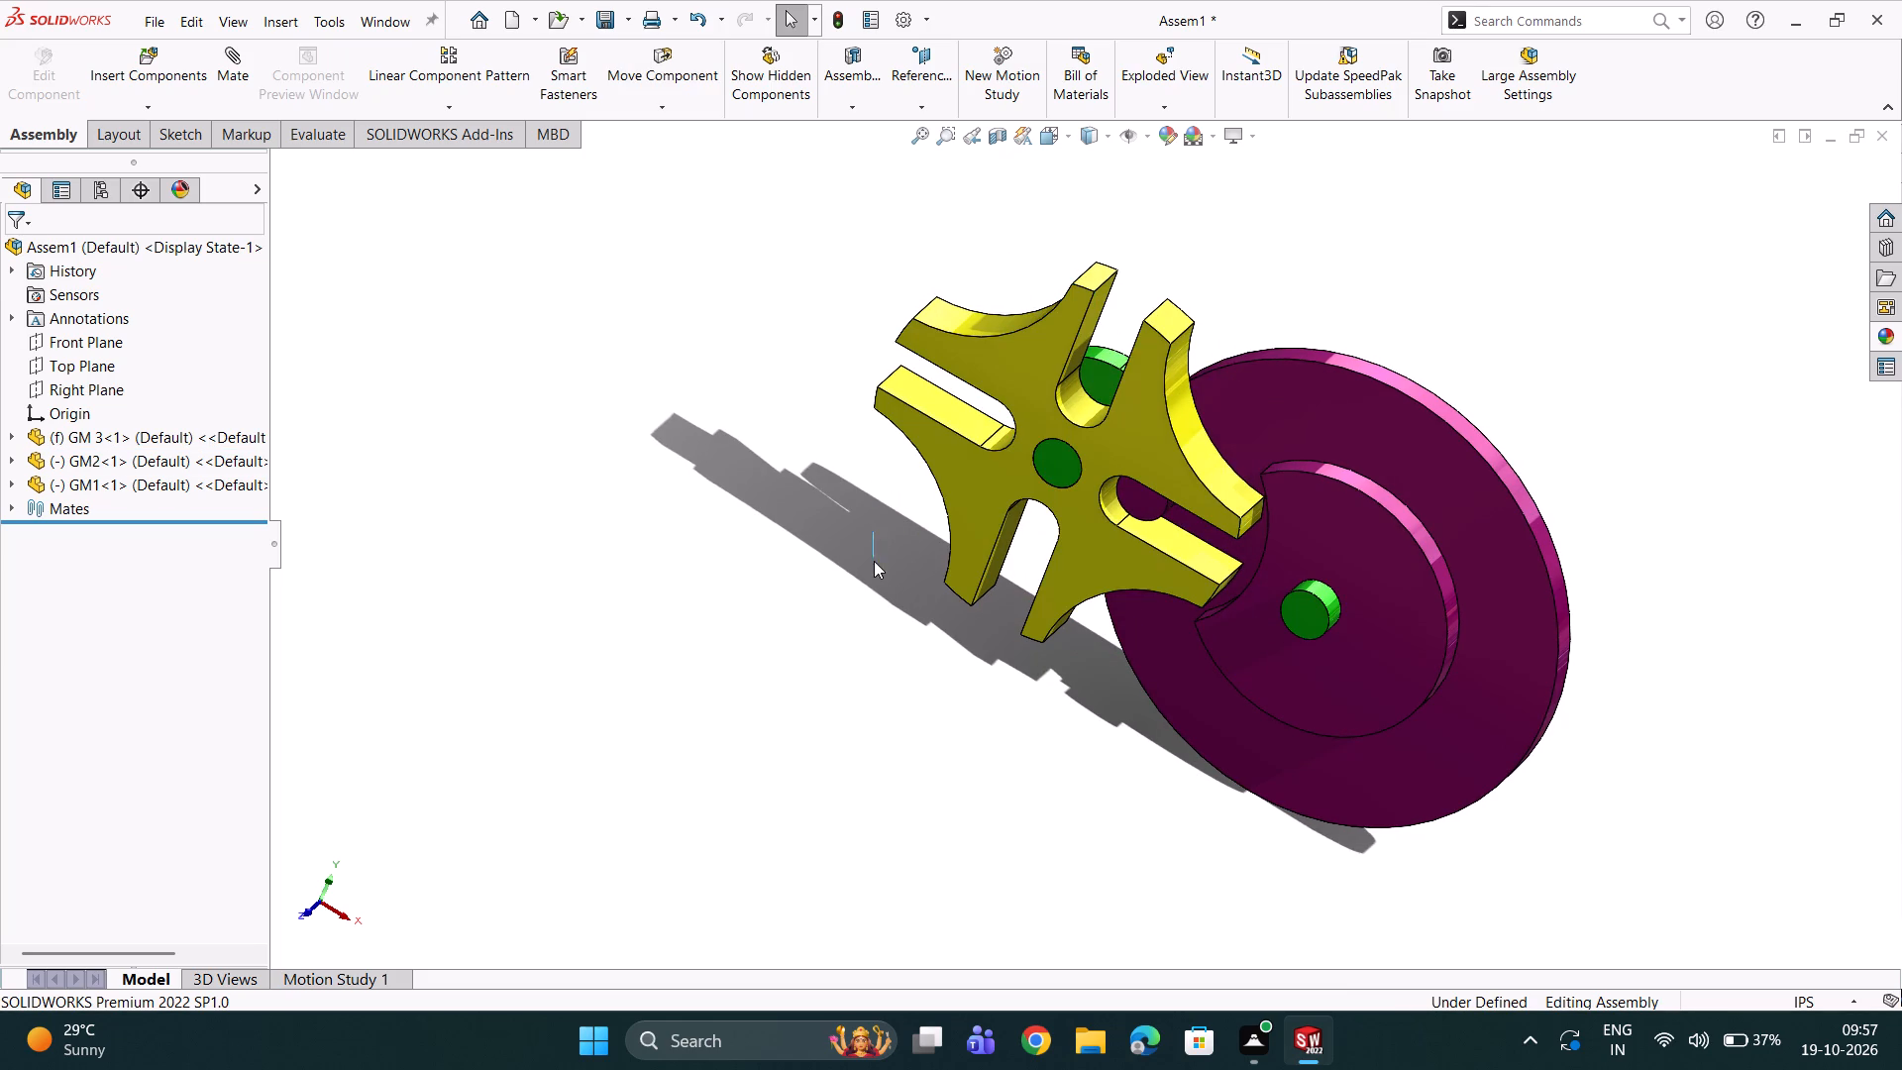
{"action": "left_click_drag", "start_coordinate": [874, 561], "coordinate": [878, 578]}
{"action": "left_click", "coordinate": [941, 460]}
{"action": "left_click_drag", "start_coordinate": [941, 460], "coordinate": [1003, 565]}
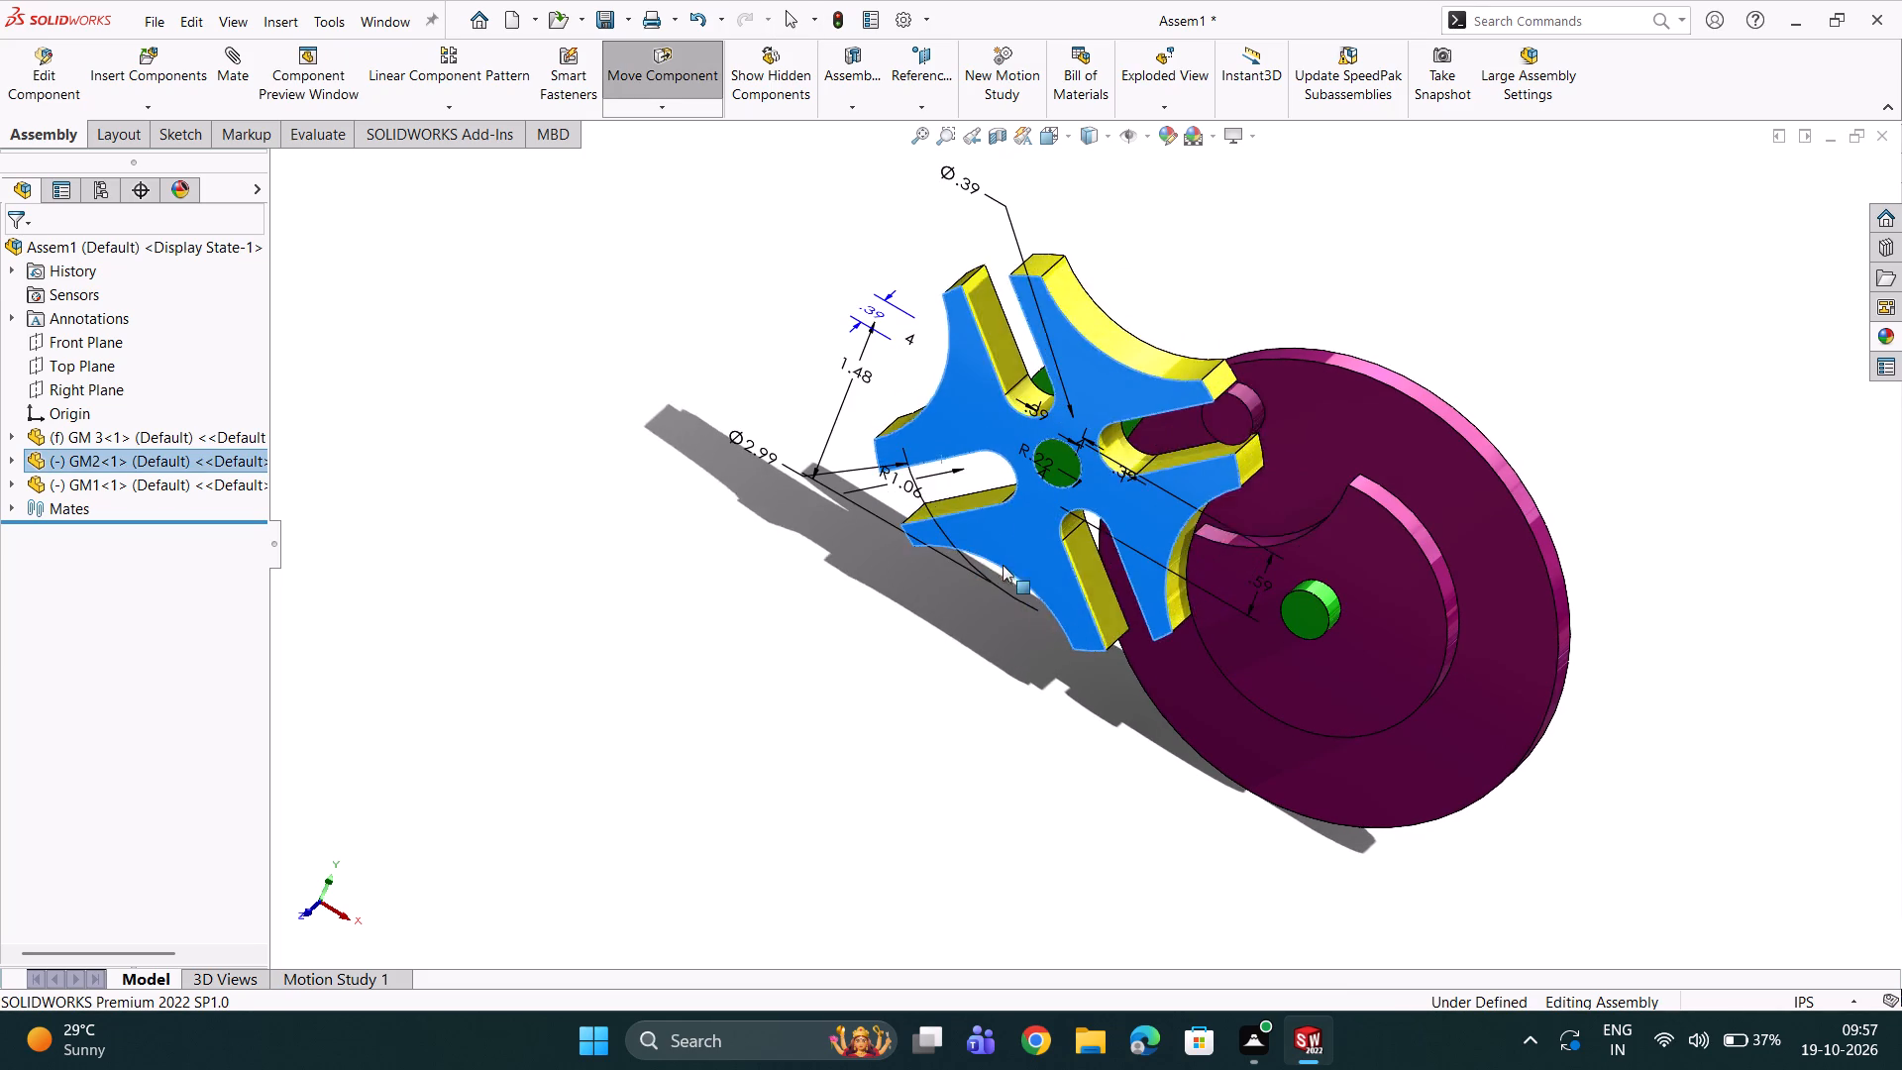
{"action": "left_click_drag", "start_coordinate": [1003, 565], "coordinate": [1172, 536]}
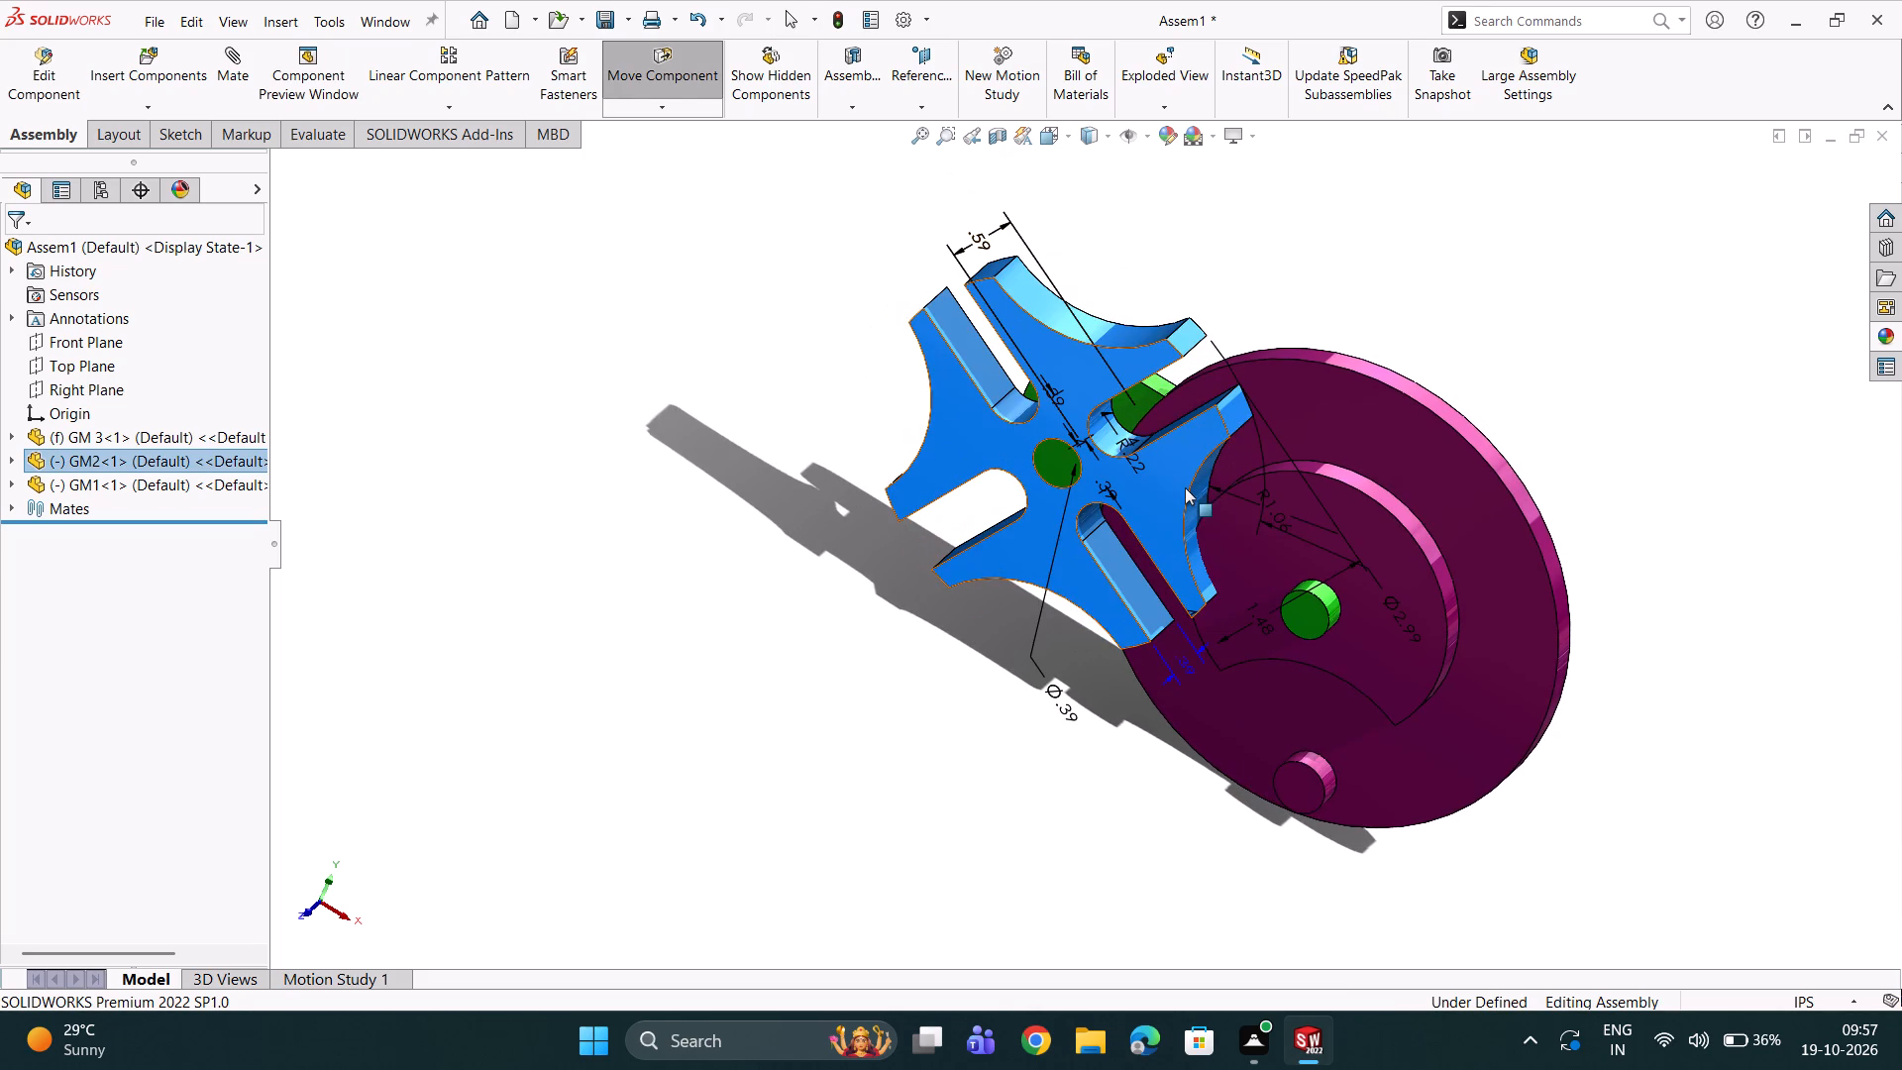
Carry GM1's drive pin by its end face around the disc's centre to test the linked motion of the GM2 wheel.
{"action": "left_click", "coordinate": [777, 512]}
{"action": "scroll", "coordinate": [1083, 707], "scroll_direction": "up", "scroll_amount": 3}
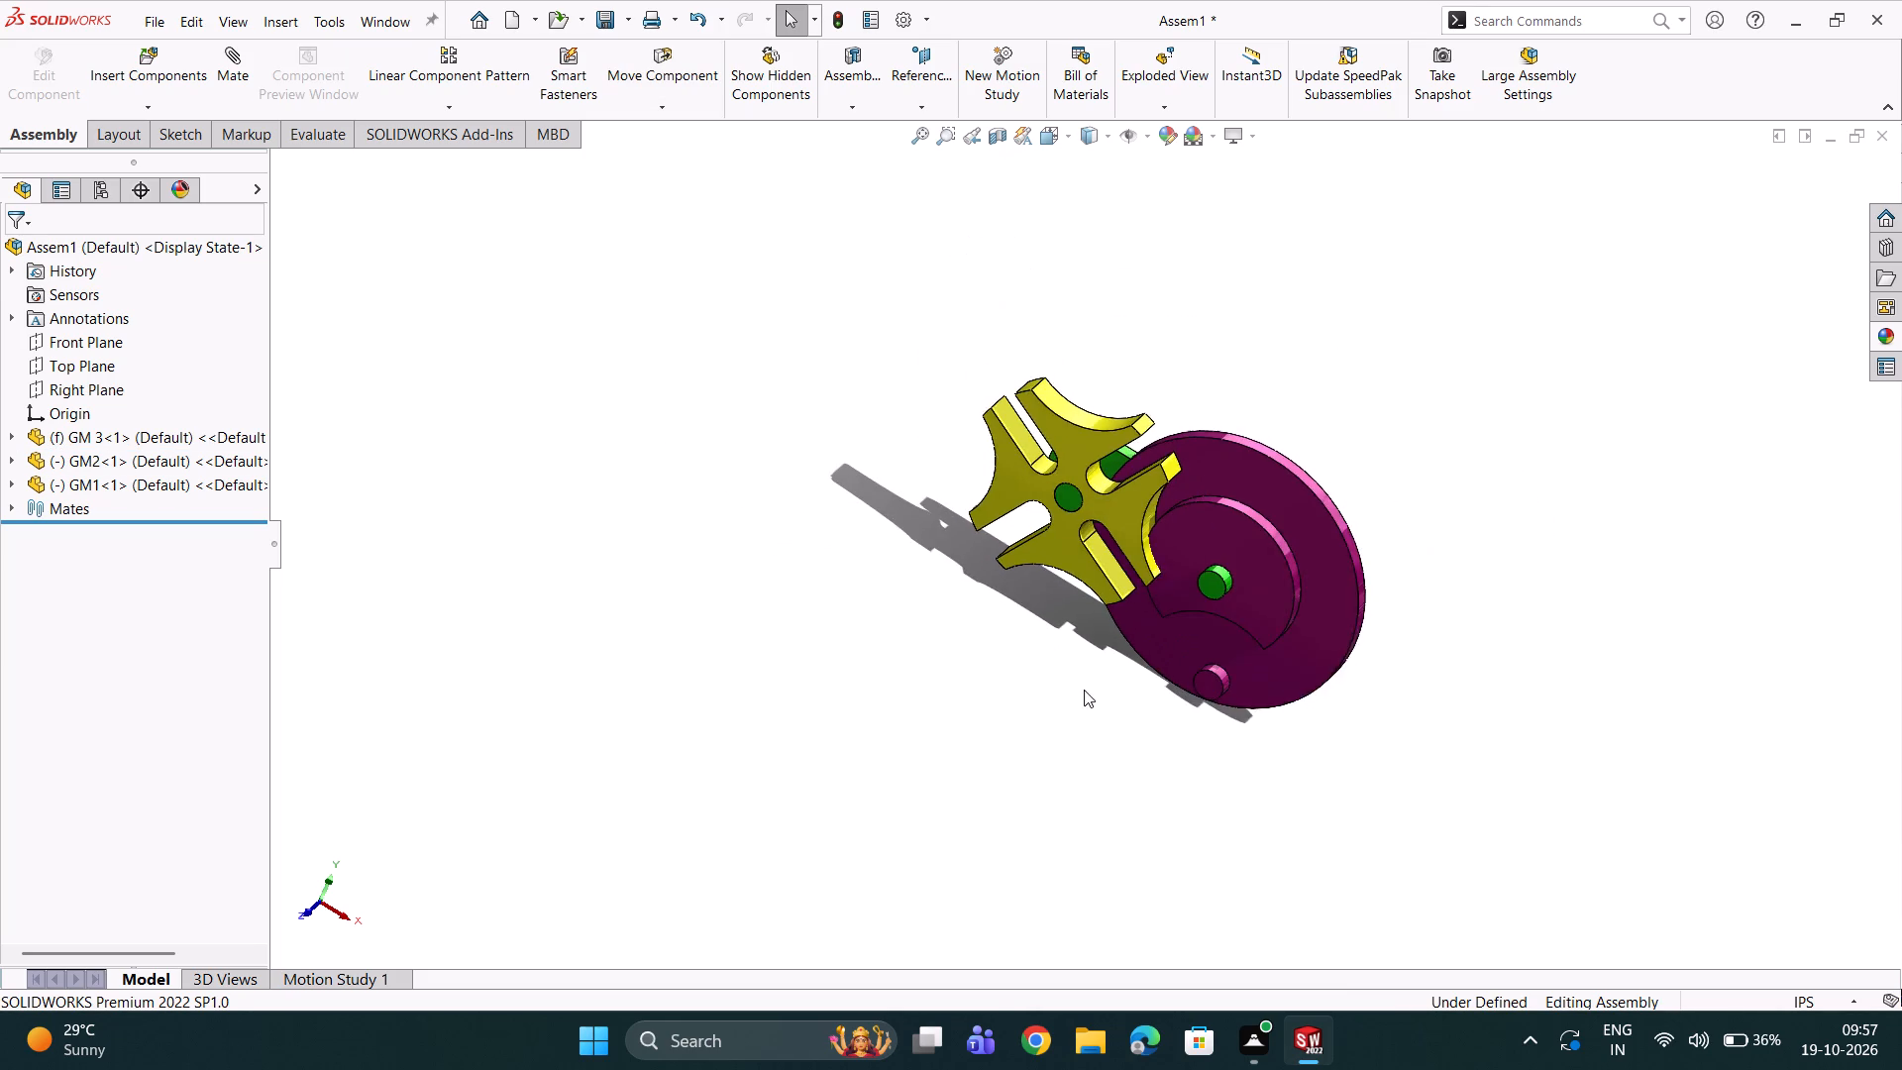
{"action": "scroll", "coordinate": [1147, 575], "scroll_direction": "down", "scroll_amount": 2}
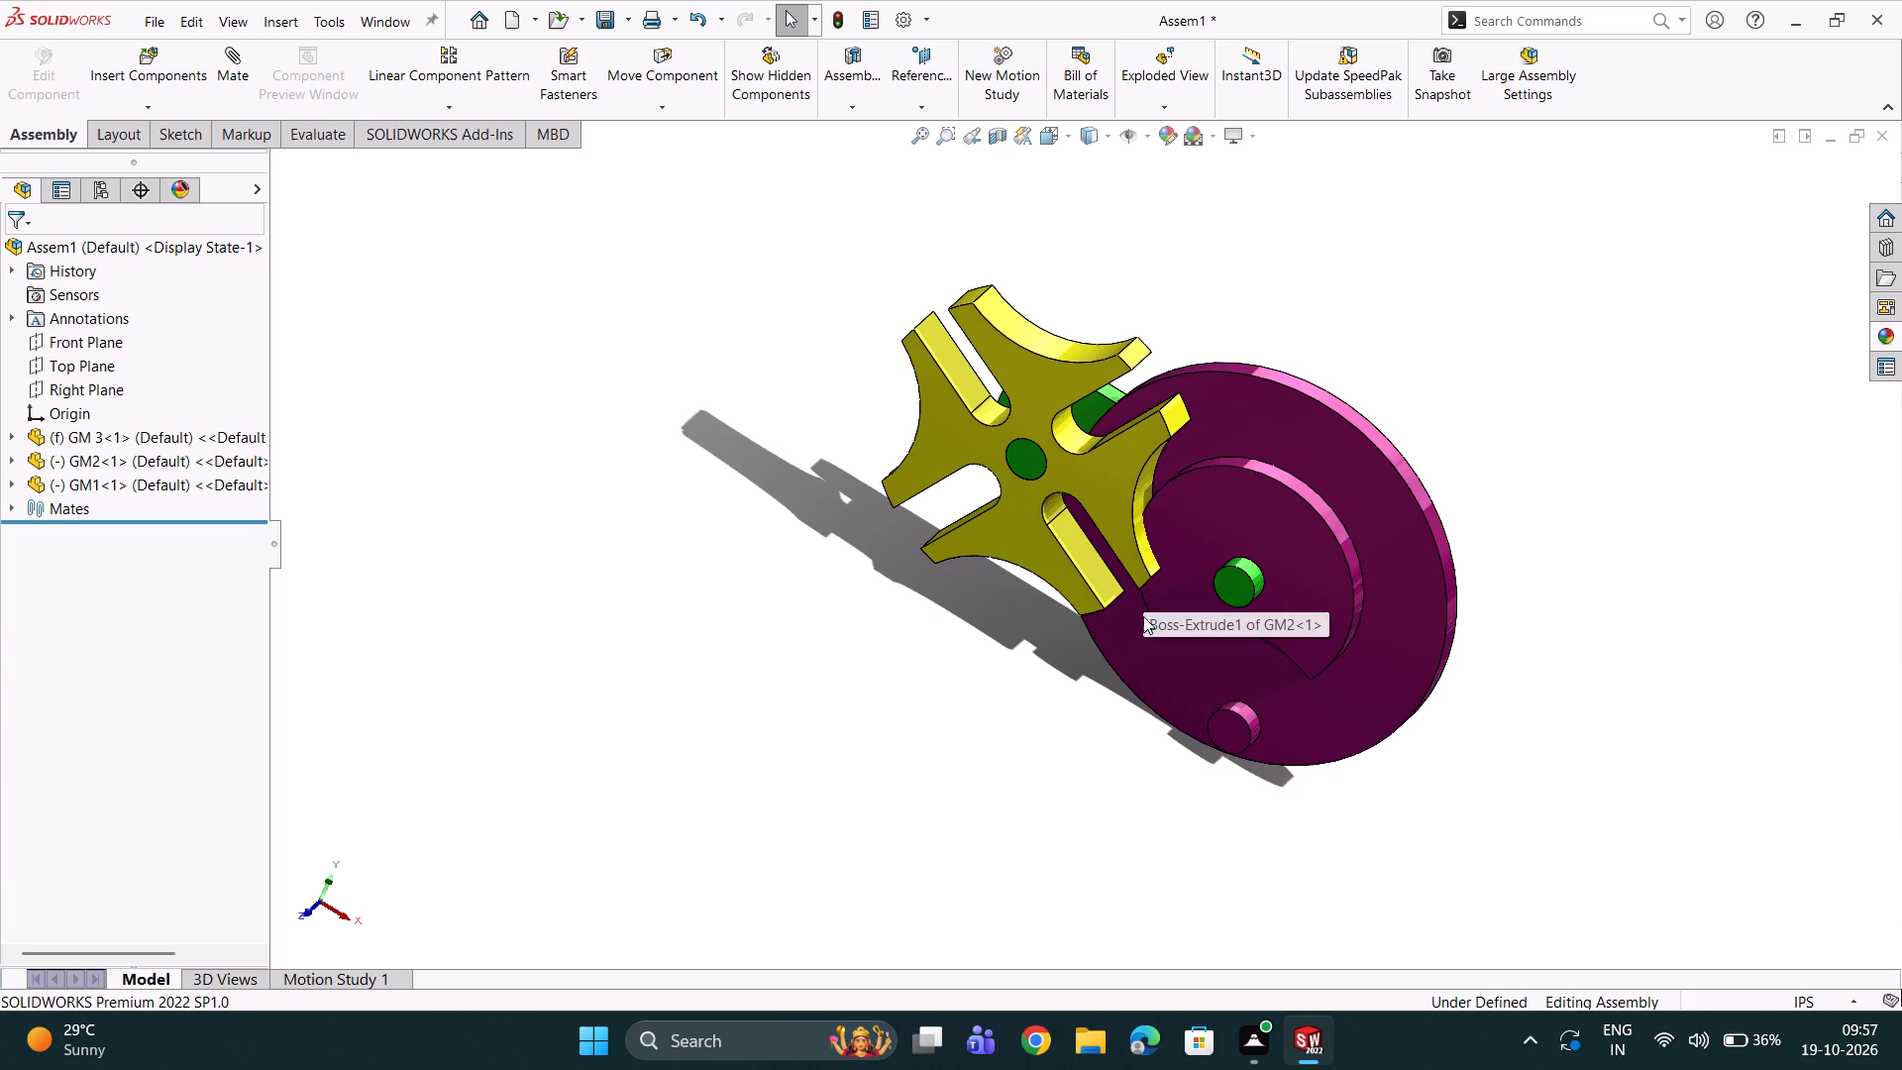
{"action": "left_click", "coordinate": [1212, 726]}
{"action": "left_click_drag", "start_coordinate": [1216, 726], "coordinate": [1427, 507]}
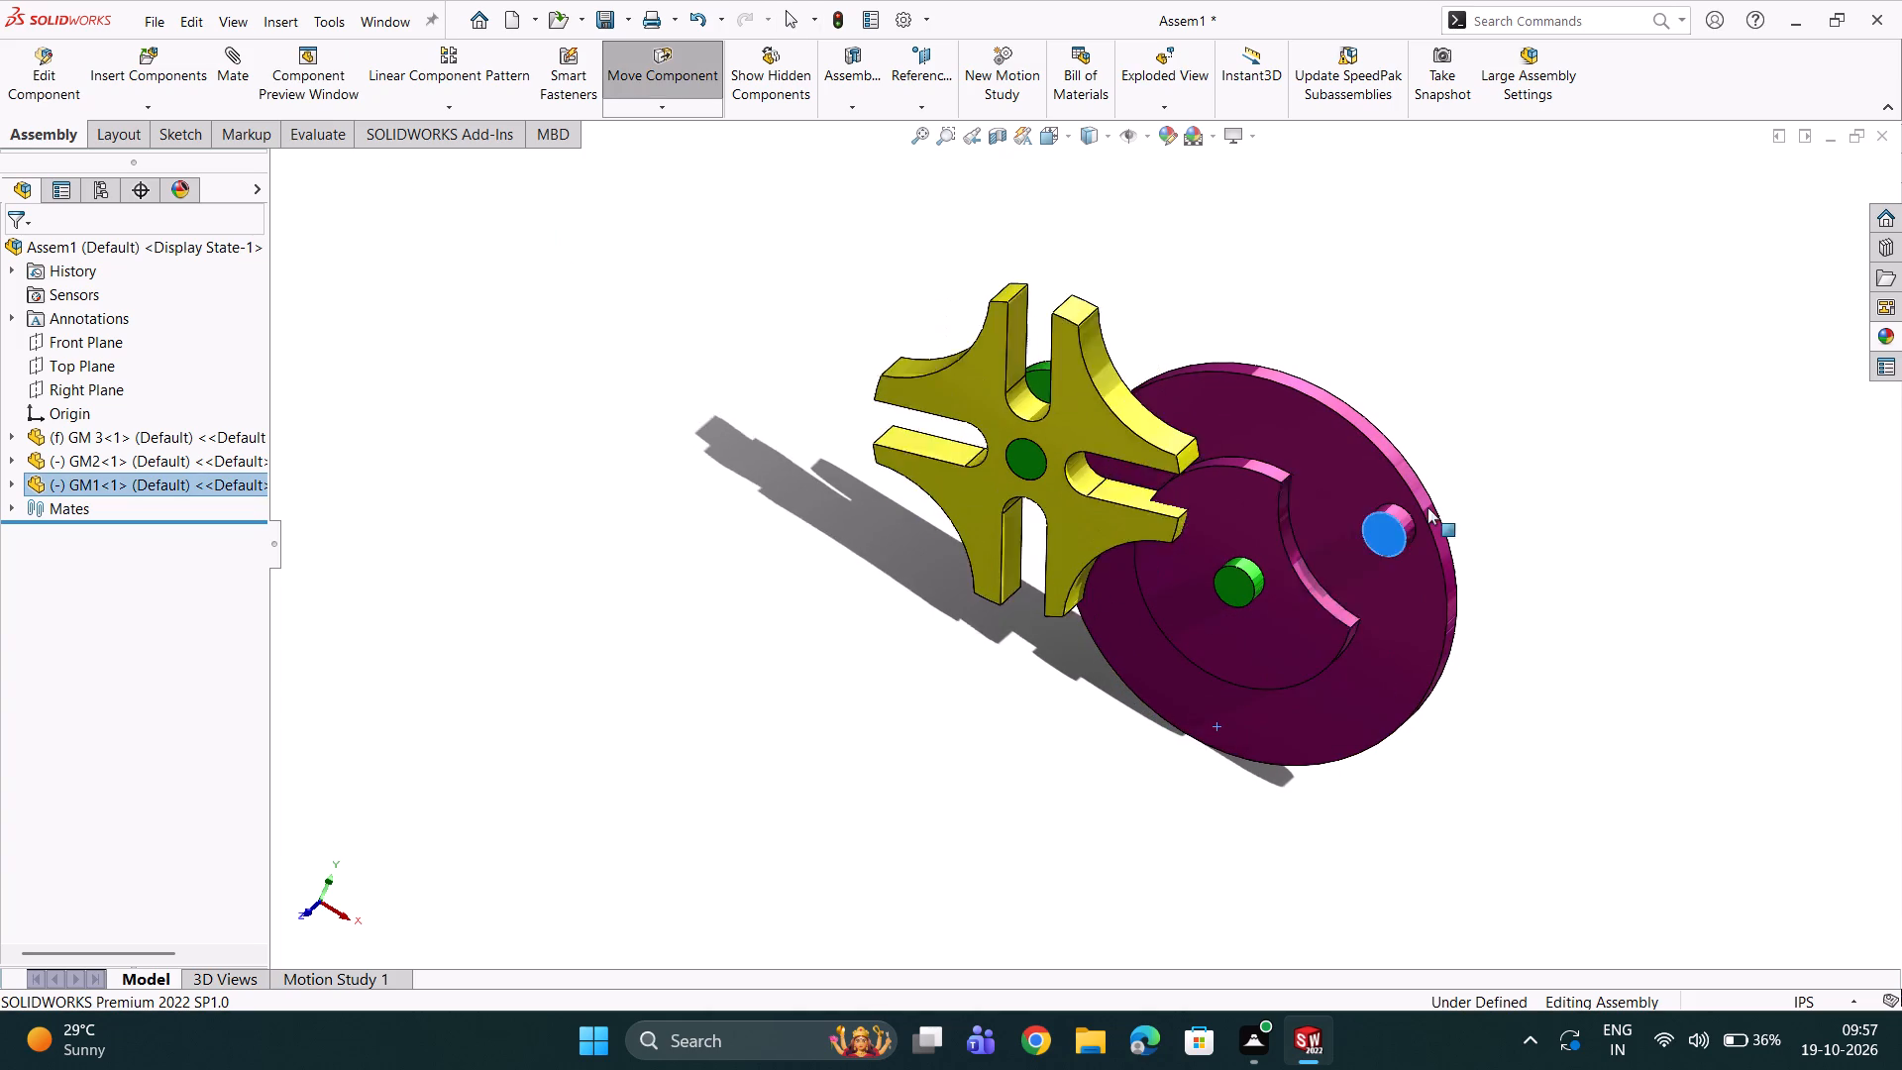
{"action": "left_click_drag", "start_coordinate": [1427, 507], "coordinate": [1058, 680]}
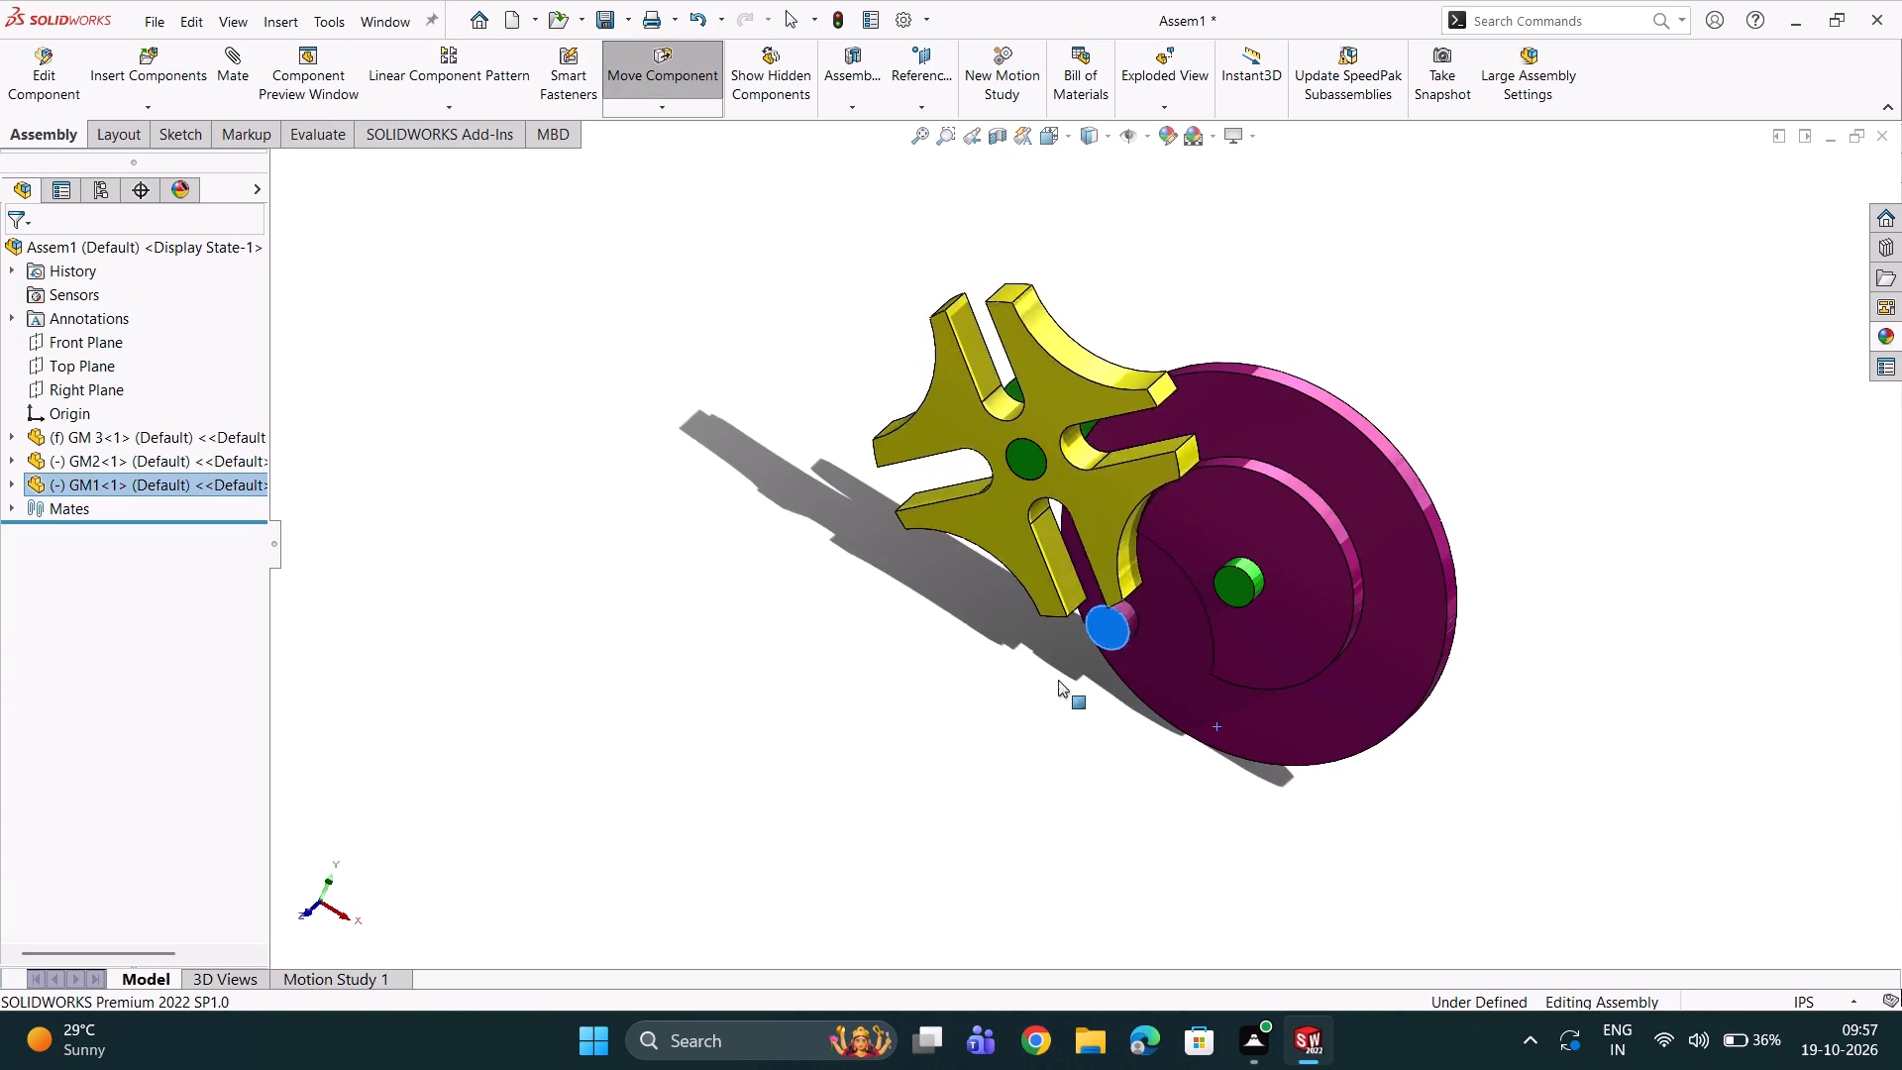
{"action": "left_click_drag", "start_coordinate": [1058, 680], "coordinate": [1305, 1038]}
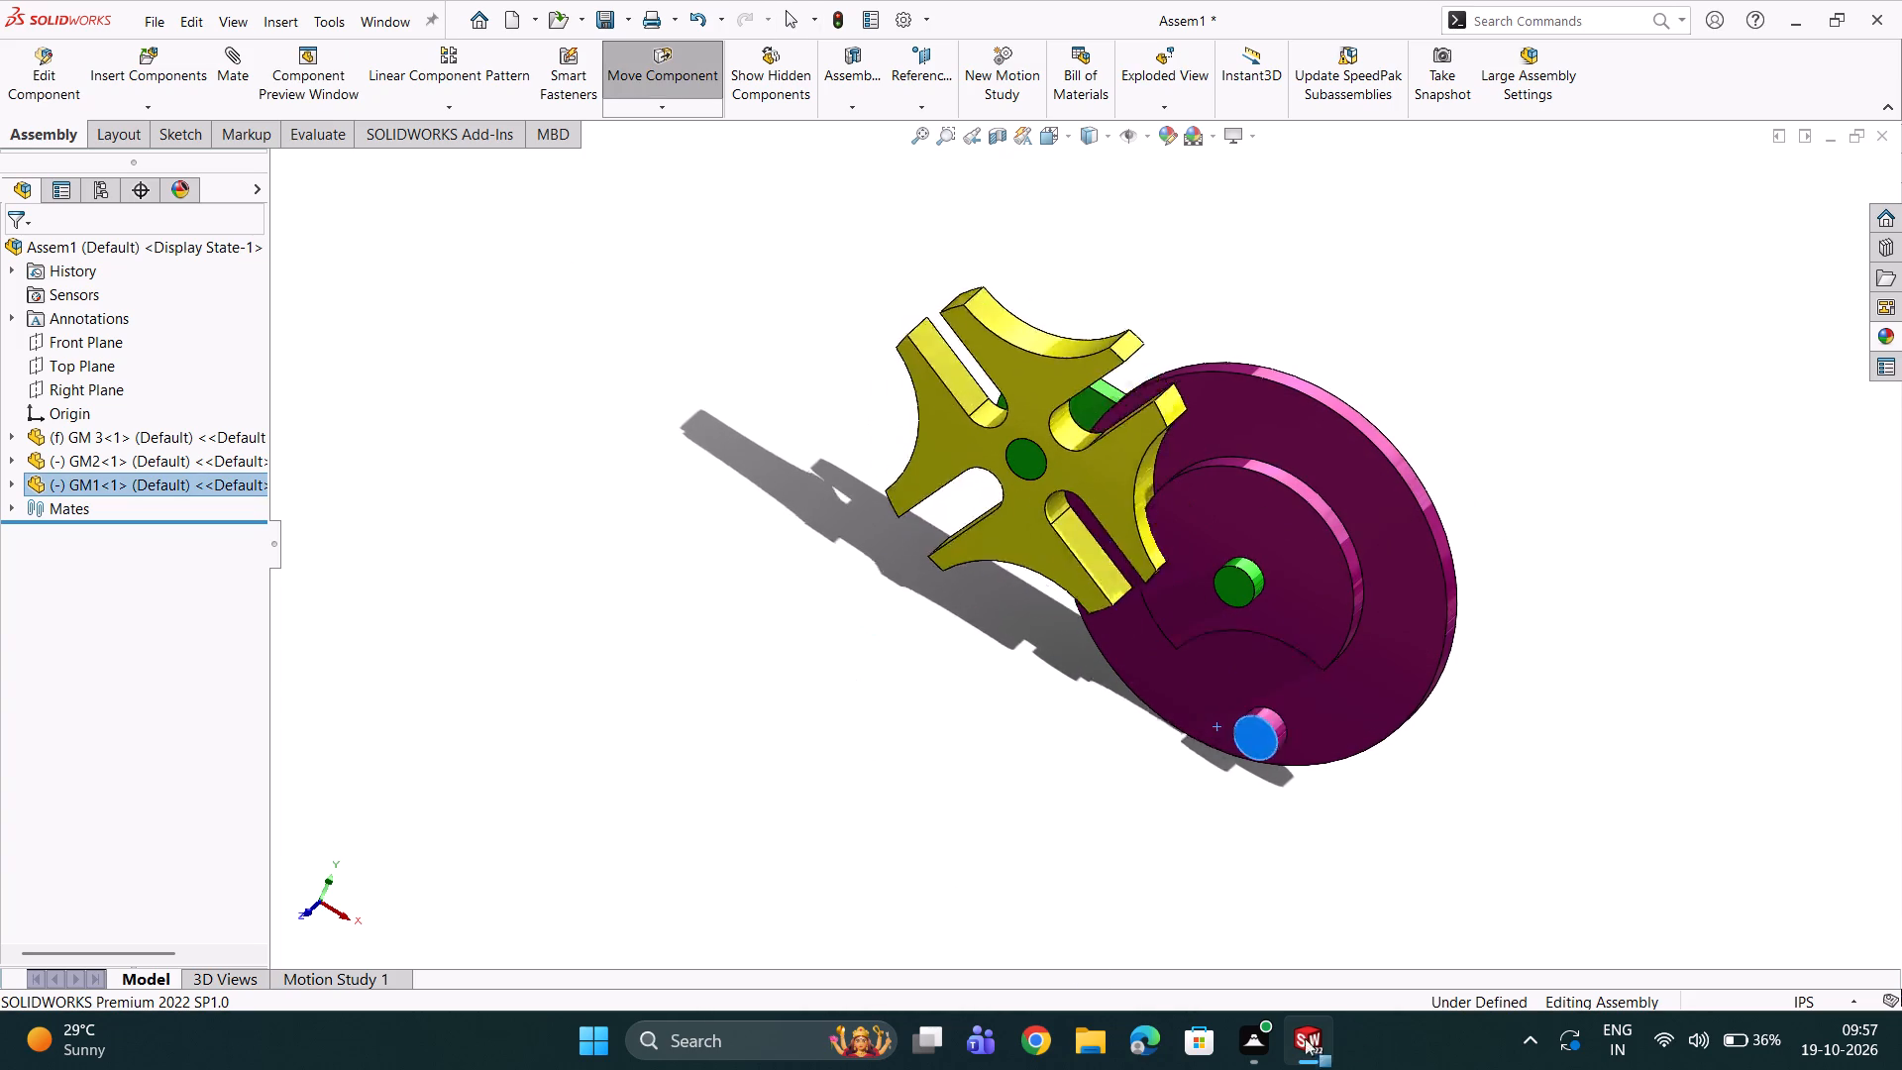
{"action": "left_click_drag", "start_coordinate": [1305, 1038], "coordinate": [1202, 989]}
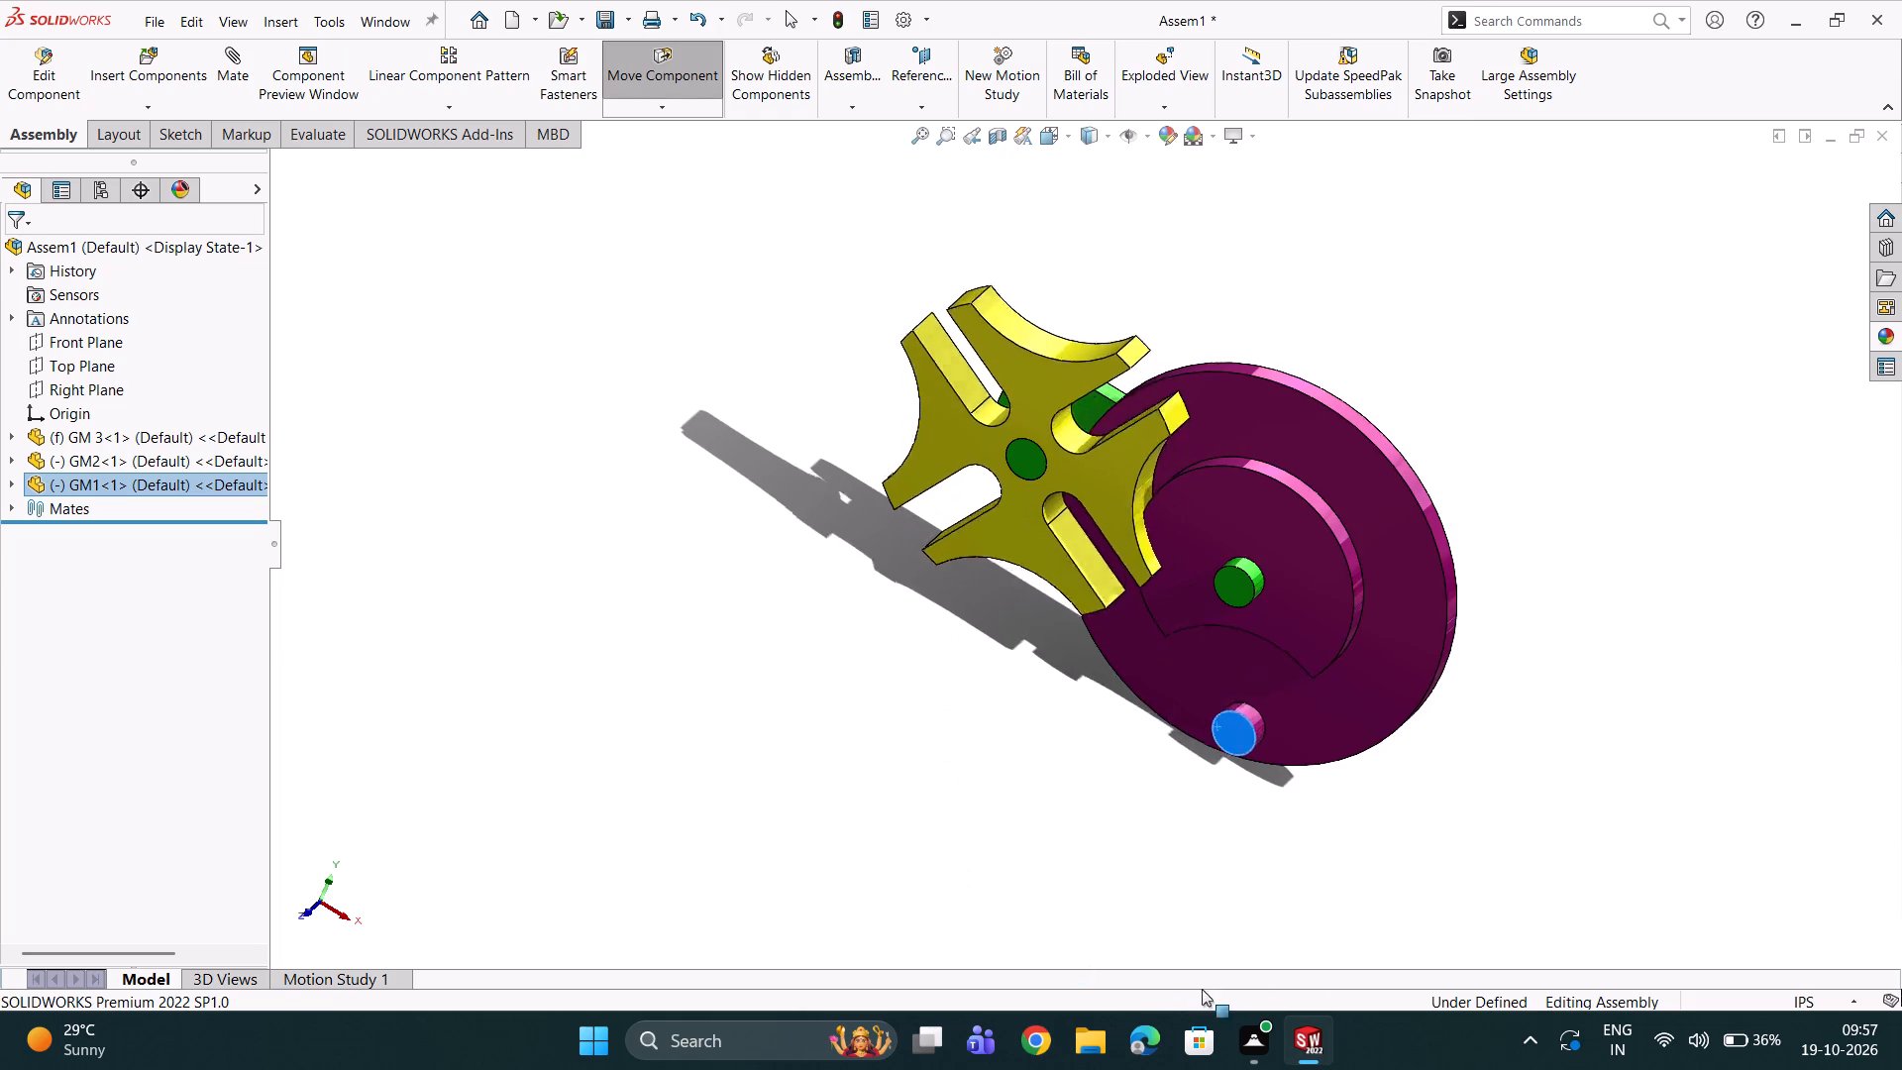
{"action": "left_click_drag", "start_coordinate": [1202, 989], "coordinate": [912, 632]}
{"action": "left_click_drag", "start_coordinate": [912, 662], "coordinate": [1332, 1055]}
{"action": "left_click", "coordinate": [828, 807]}
Rotate the GM1 drive disc around its centre with the whole mechanism in view, checking GM2's response, and deselect it.
{"action": "scroll", "coordinate": [1033, 708], "scroll_direction": "up", "scroll_amount": 2}
{"action": "scroll", "coordinate": [1102, 631], "scroll_direction": "up", "scroll_amount": 1}
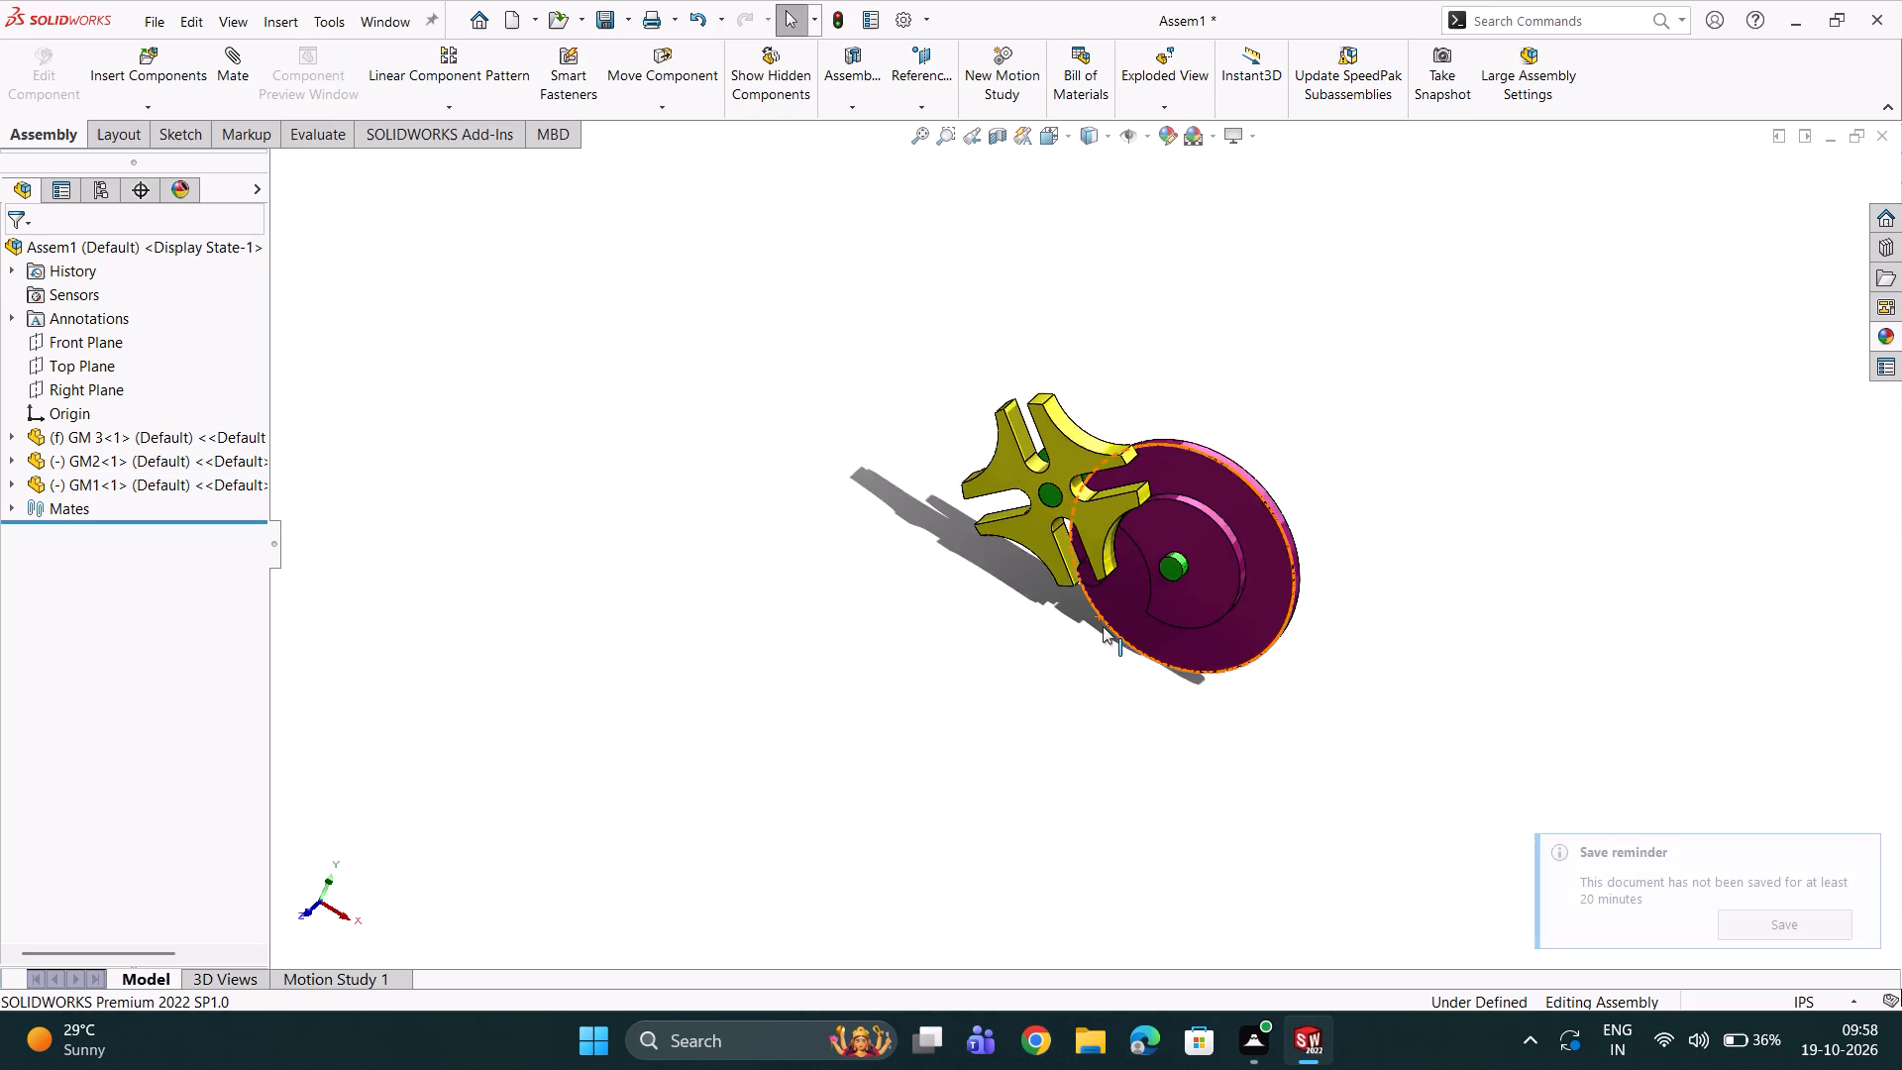
{"action": "scroll", "coordinate": [1103, 626], "scroll_direction": "up", "scroll_amount": 2}
{"action": "left_click", "coordinate": [1111, 600]}
{"action": "left_click_drag", "start_coordinate": [1111, 600], "coordinate": [1183, 629]}
{"action": "left_click_drag", "start_coordinate": [1200, 617], "coordinate": [1222, 561]}
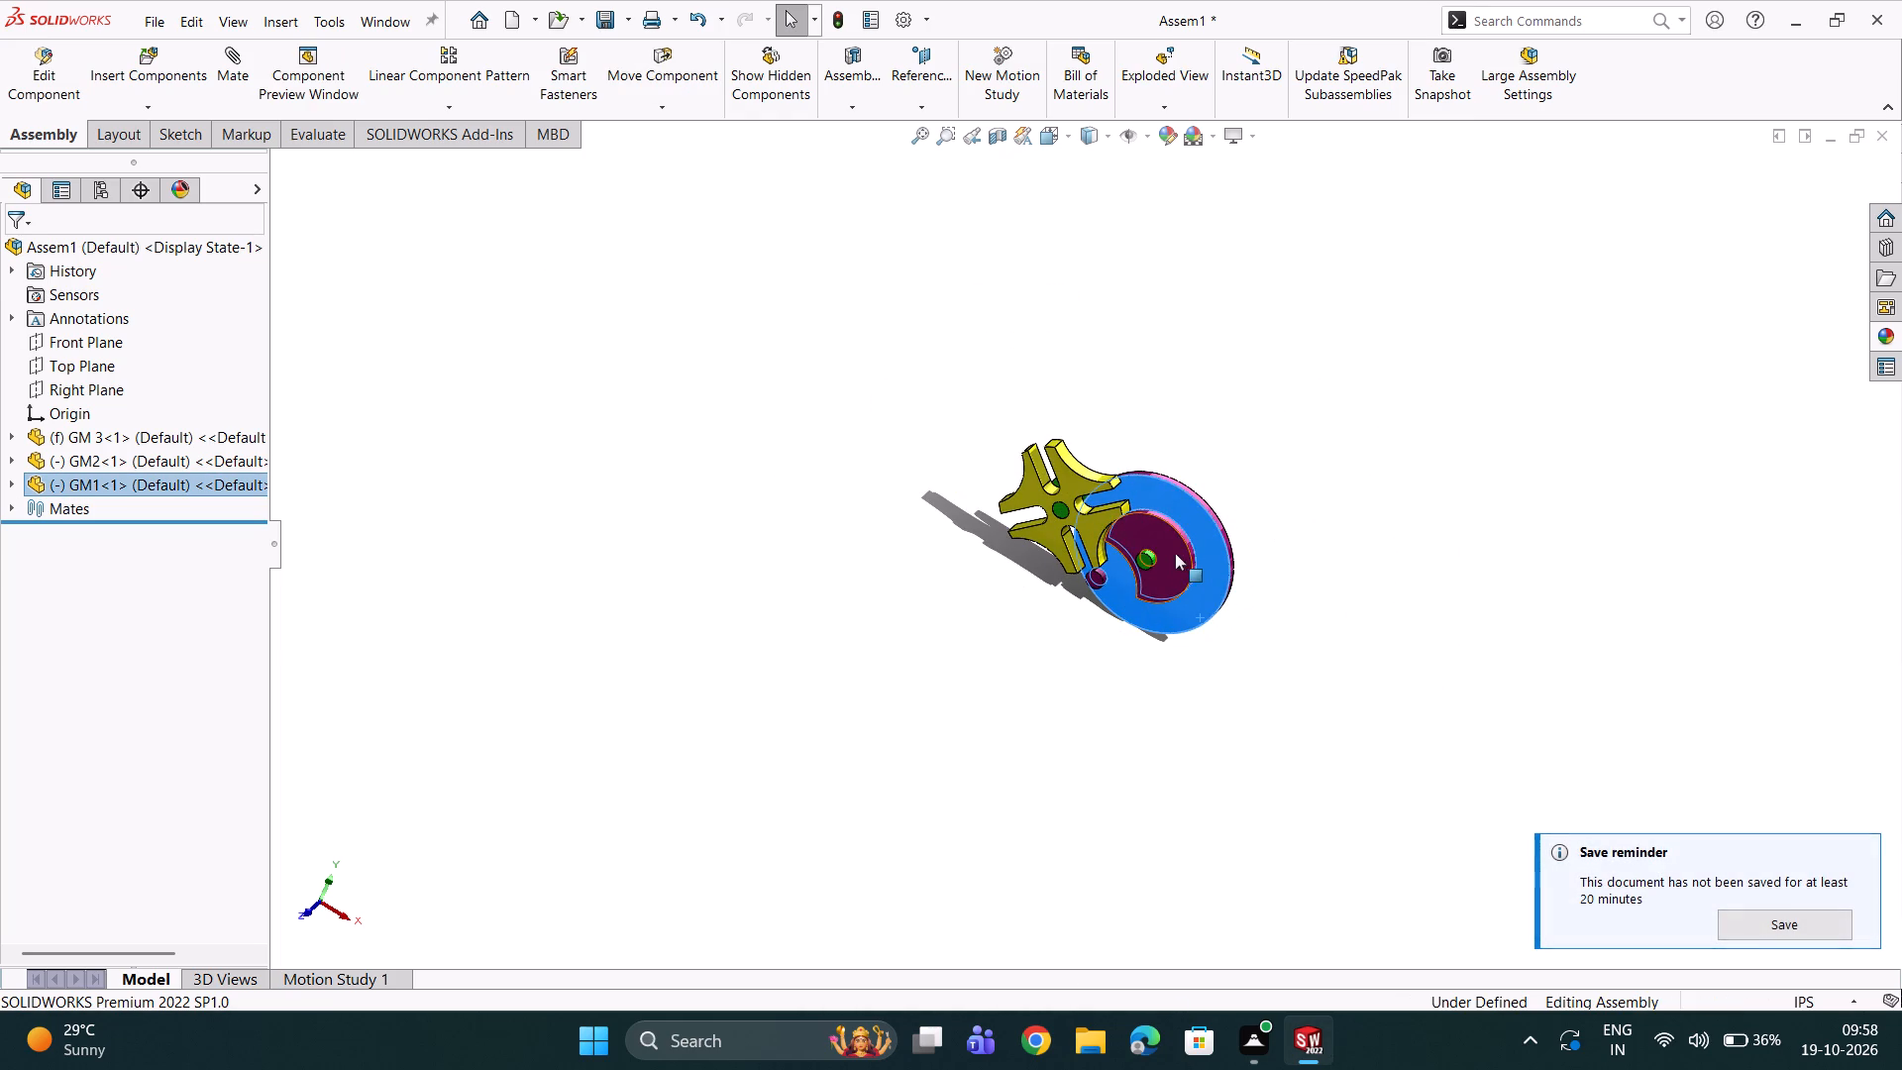
{"action": "left_click_drag", "start_coordinate": [1195, 507], "coordinate": [1024, 550]}
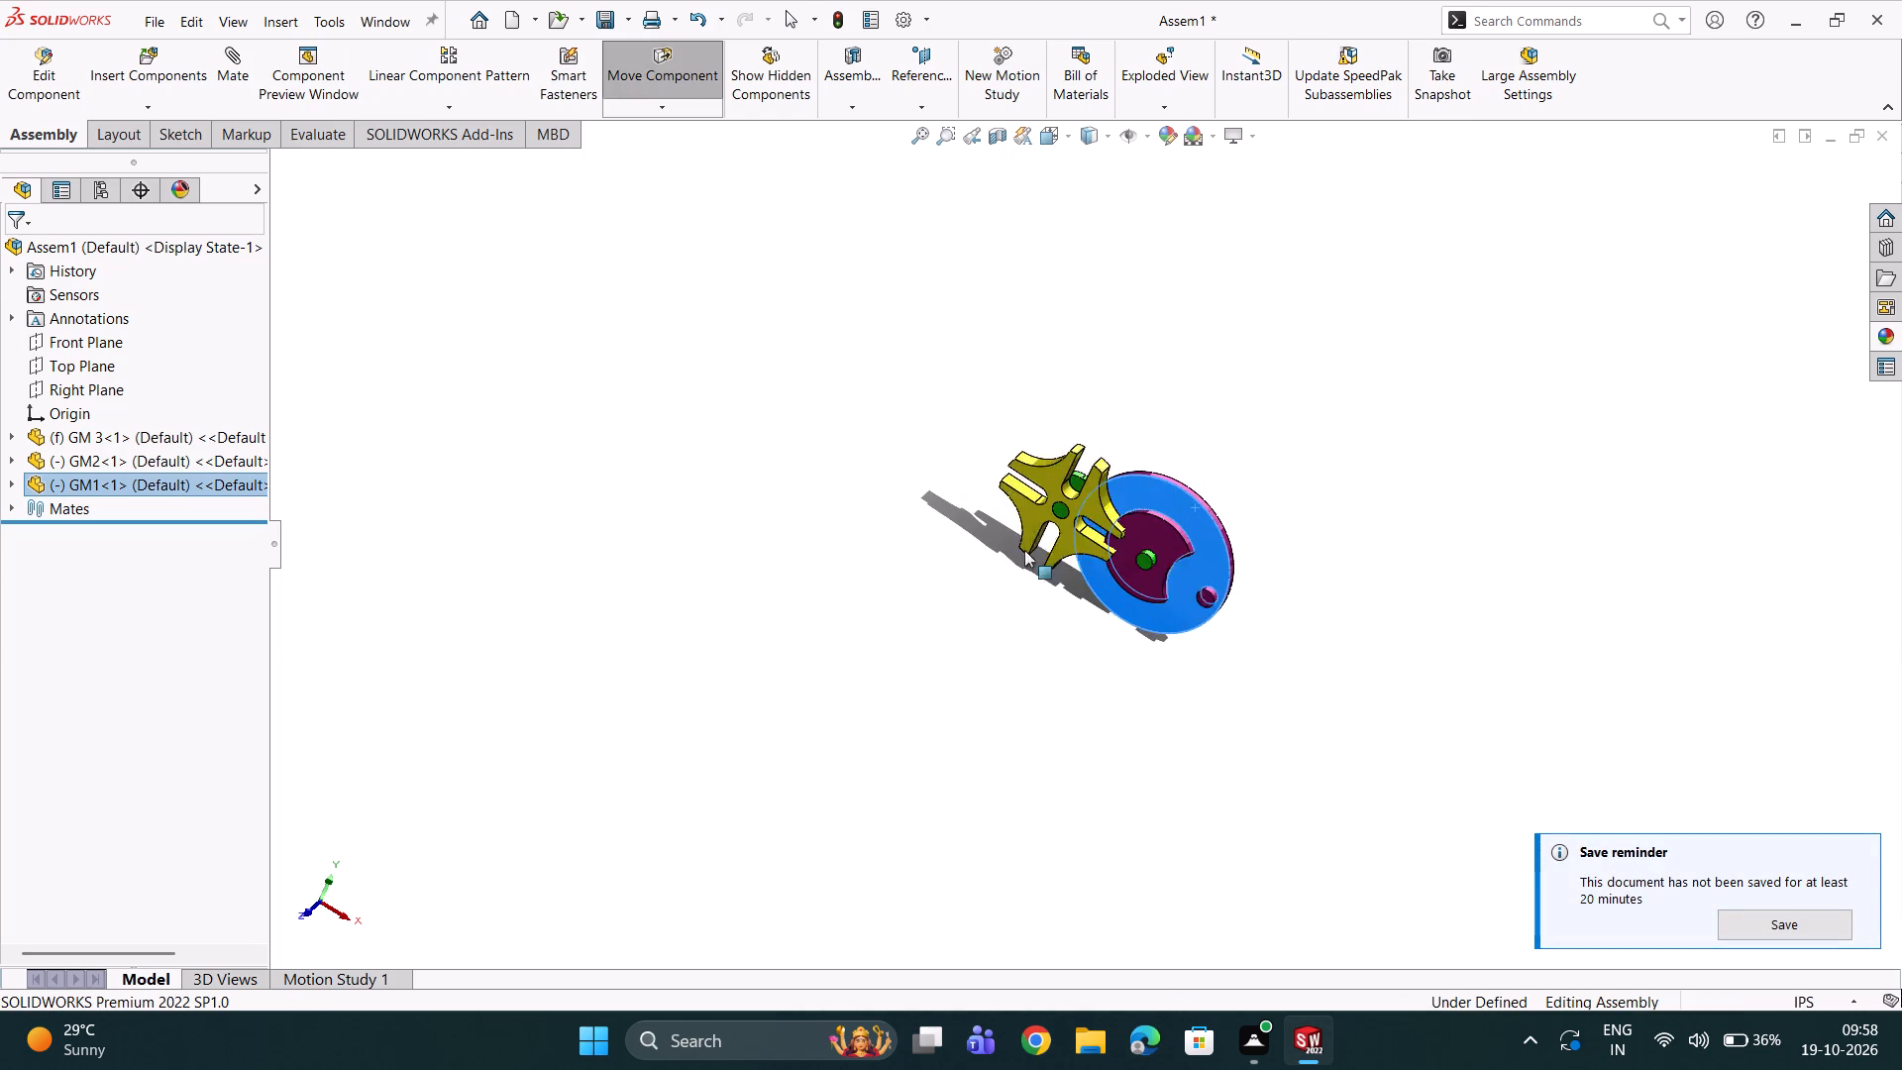
{"action": "left_click_drag", "start_coordinate": [1024, 550], "coordinate": [1527, 380]}
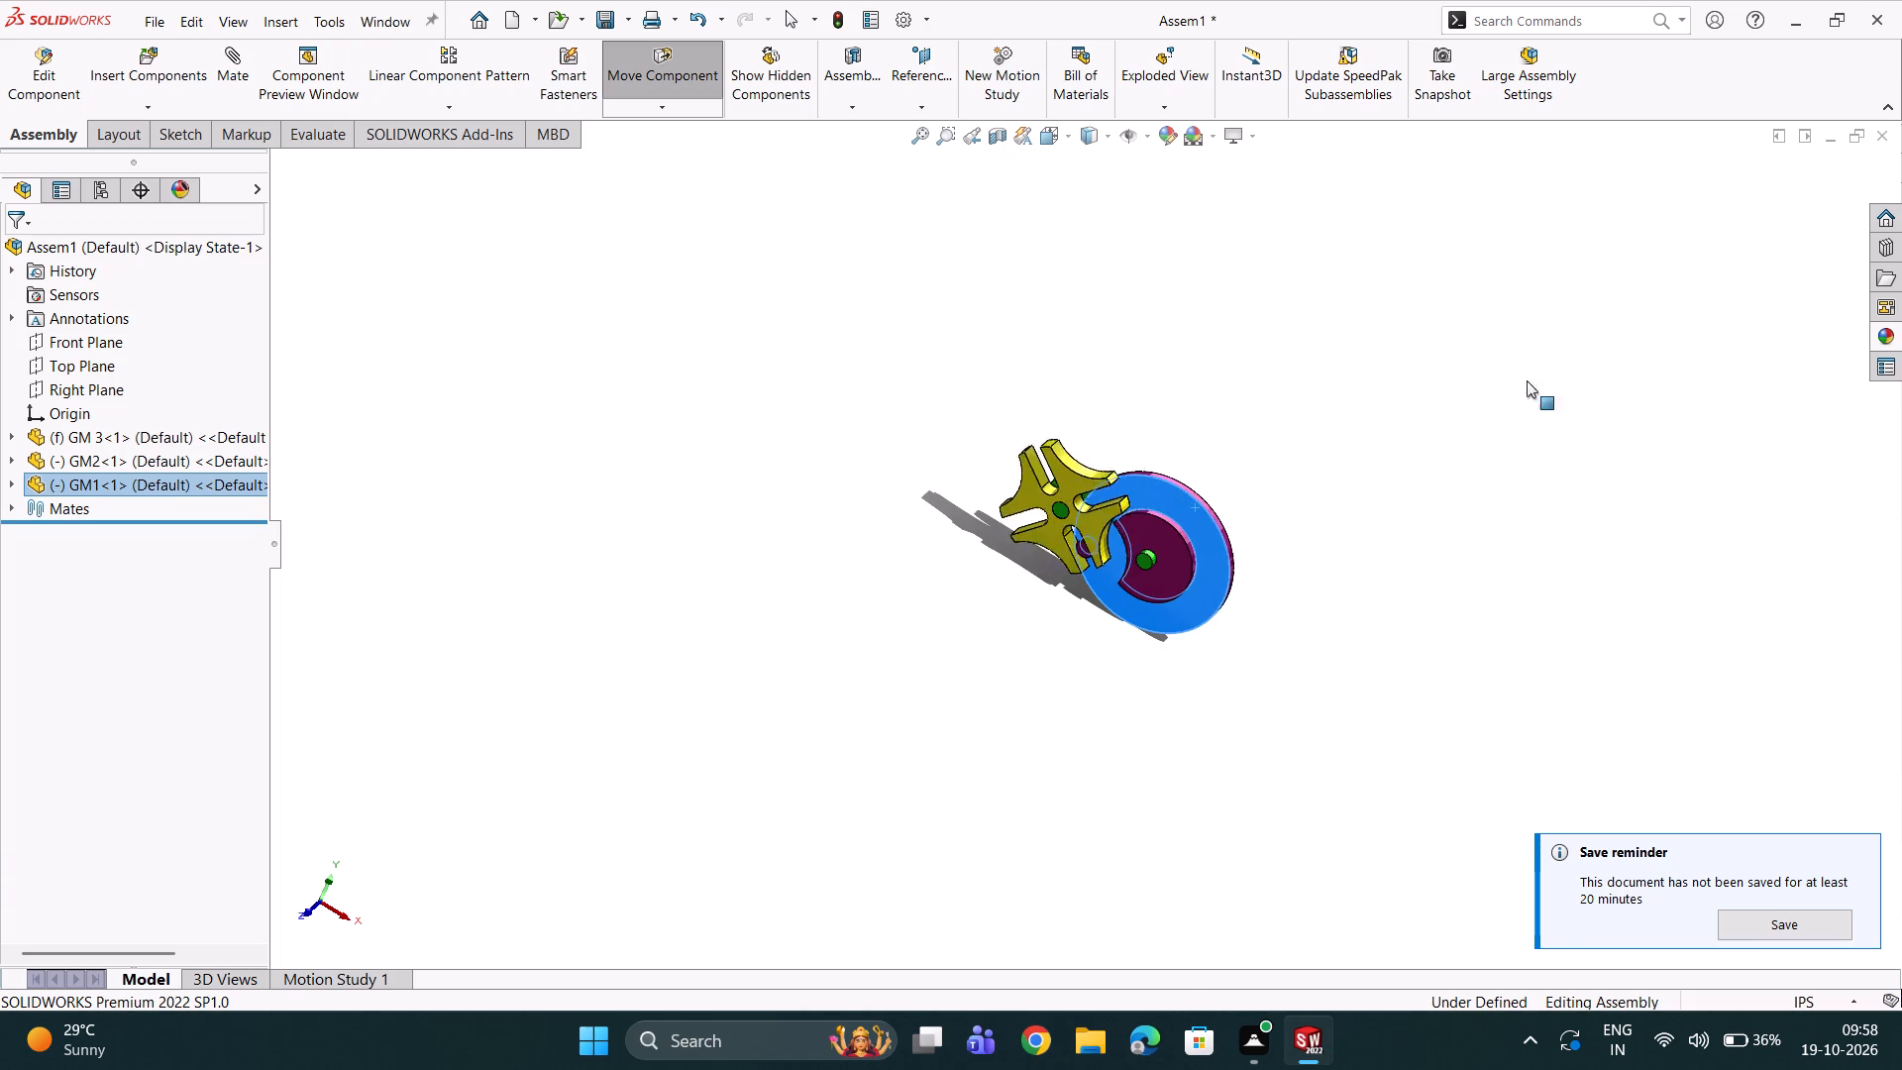
{"action": "left_click_drag", "start_coordinate": [1527, 380], "coordinate": [1901, 657]}
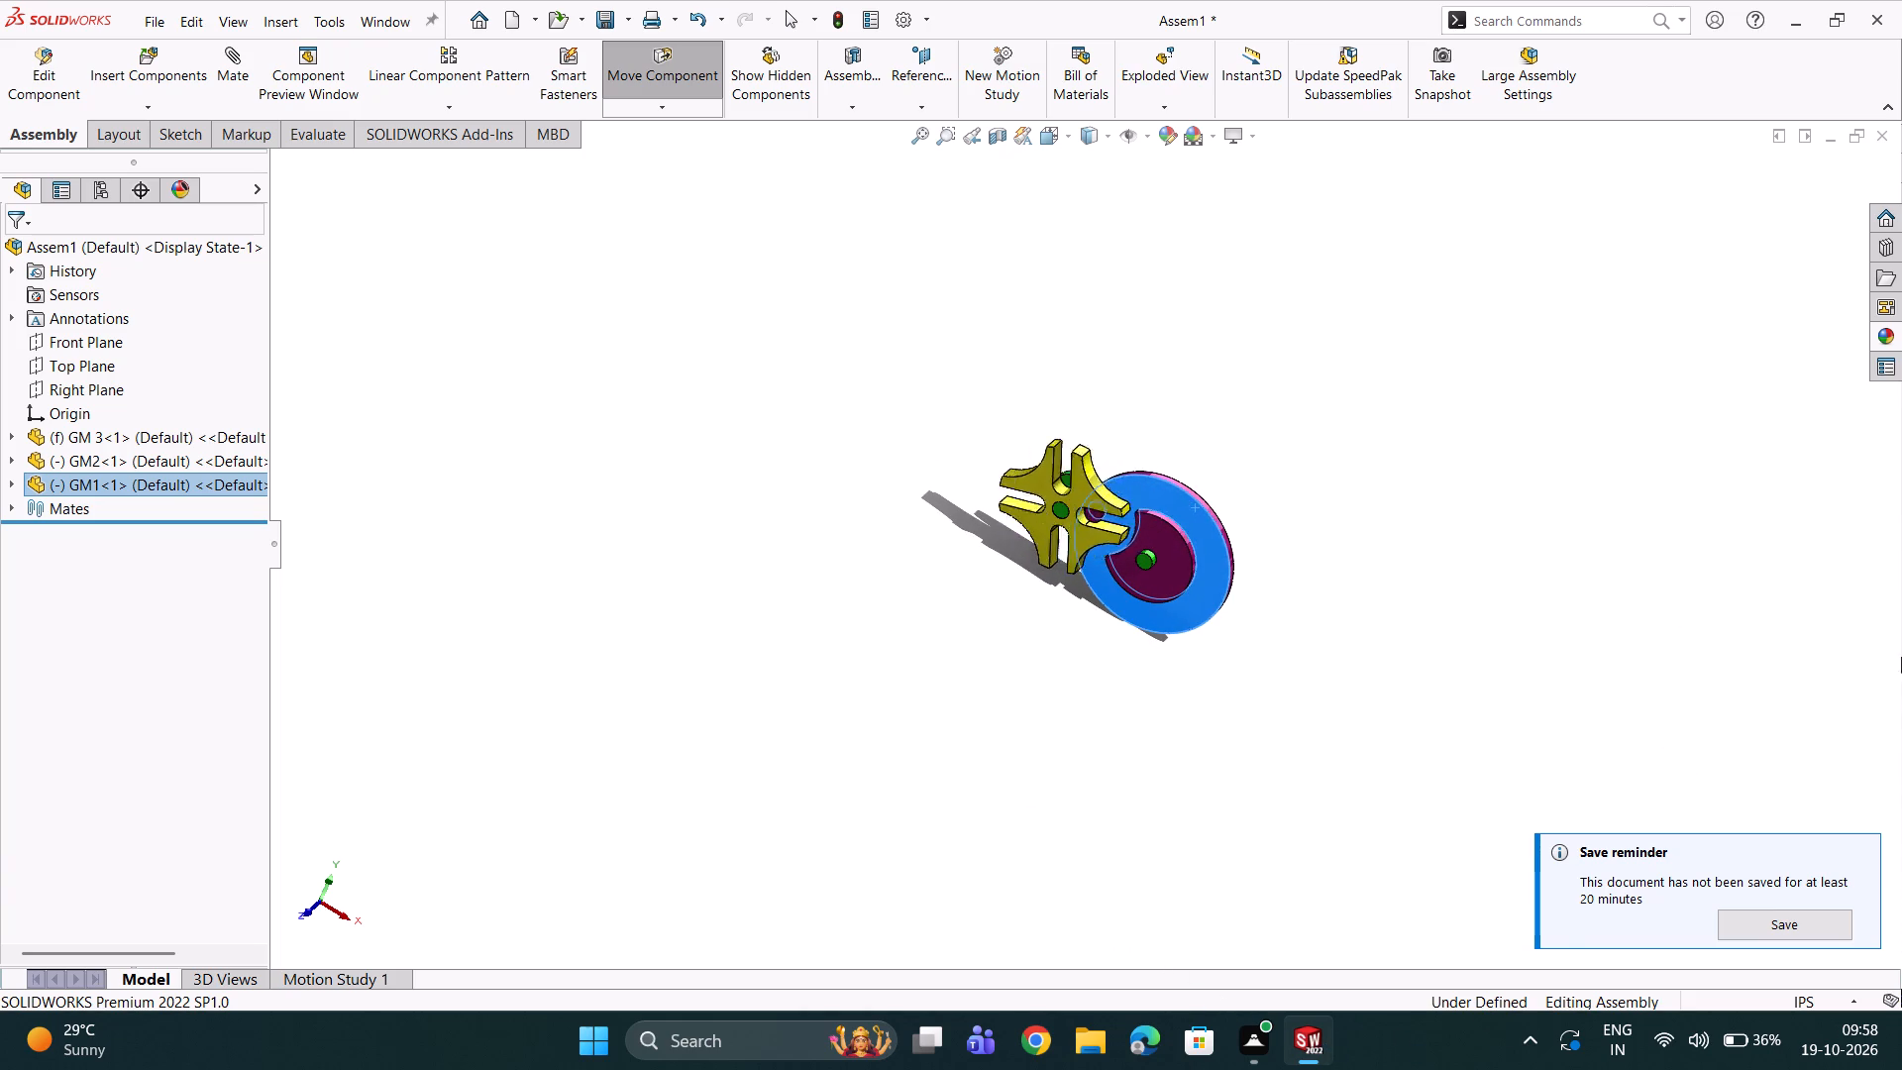
{"action": "left_click_drag", "start_coordinate": [1901, 657], "coordinate": [1901, 667]}
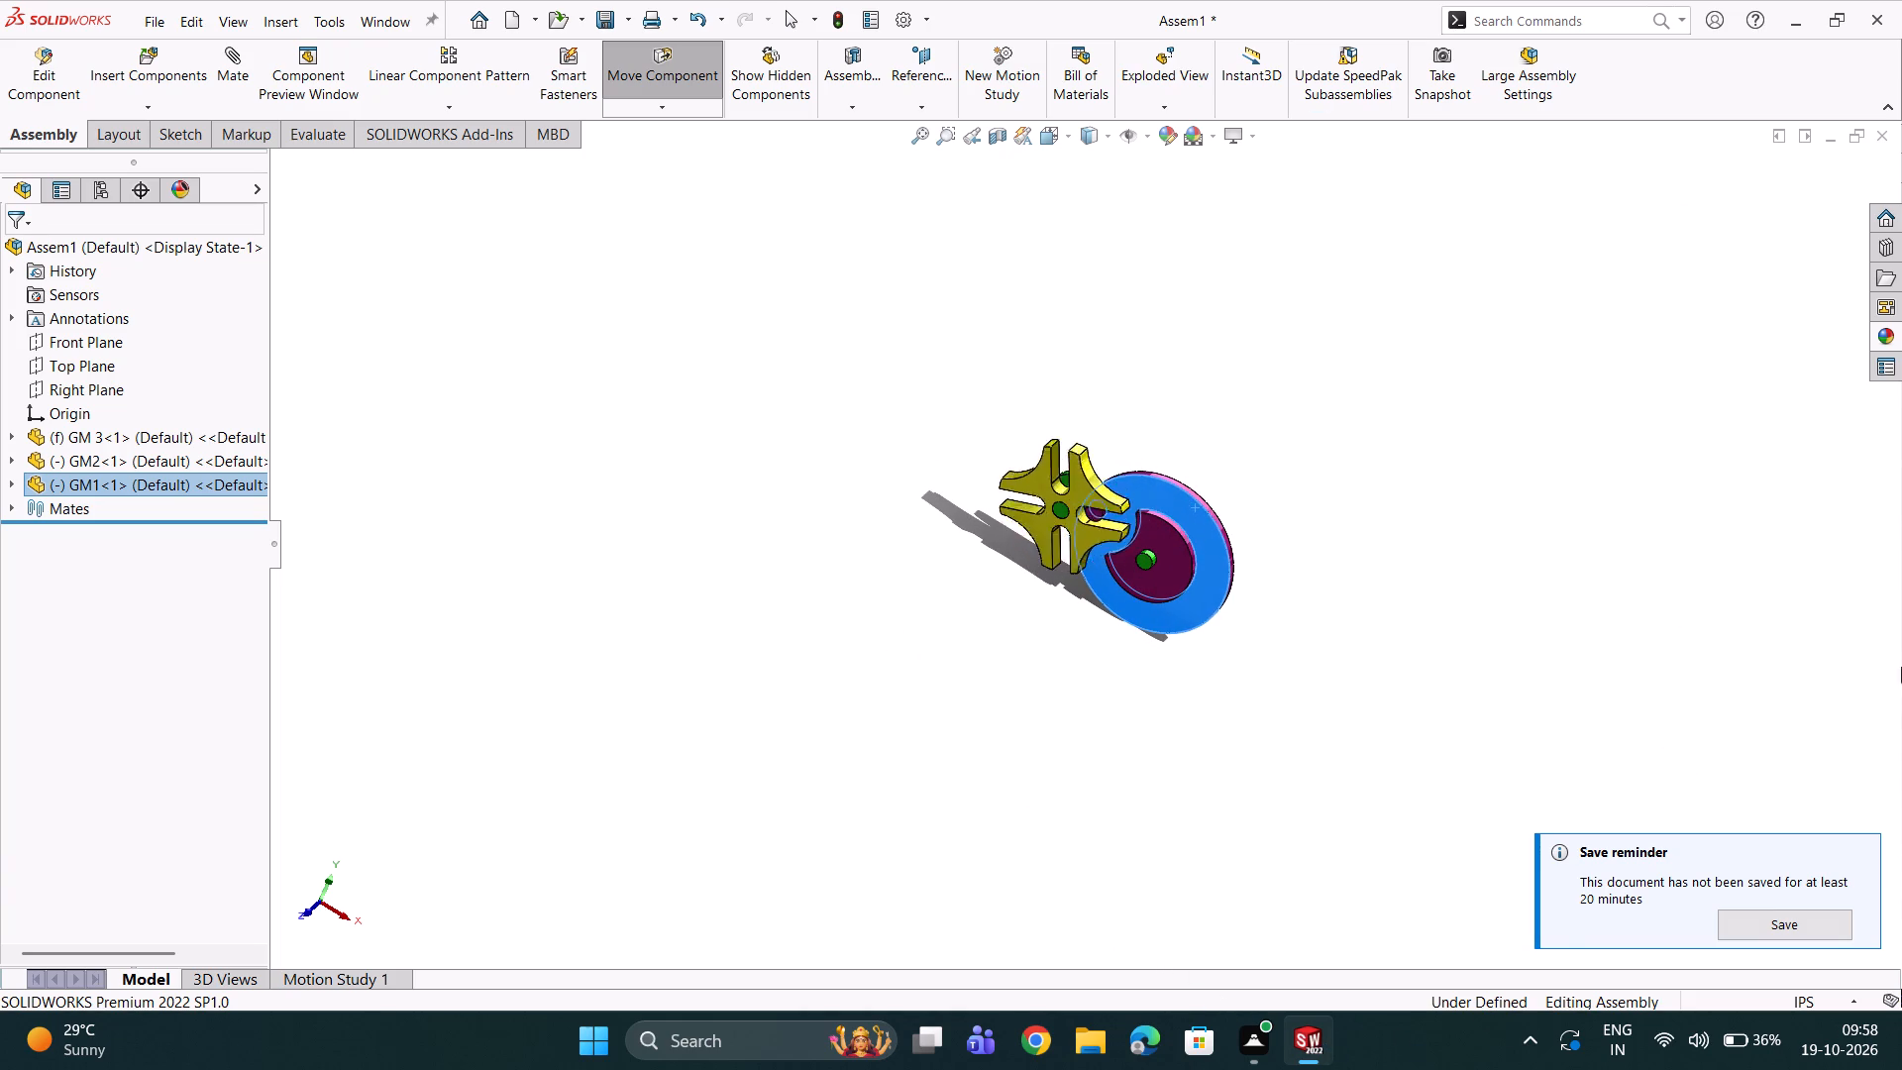
{"action": "left_click_drag", "start_coordinate": [1901, 667], "coordinate": [1240, 868]}
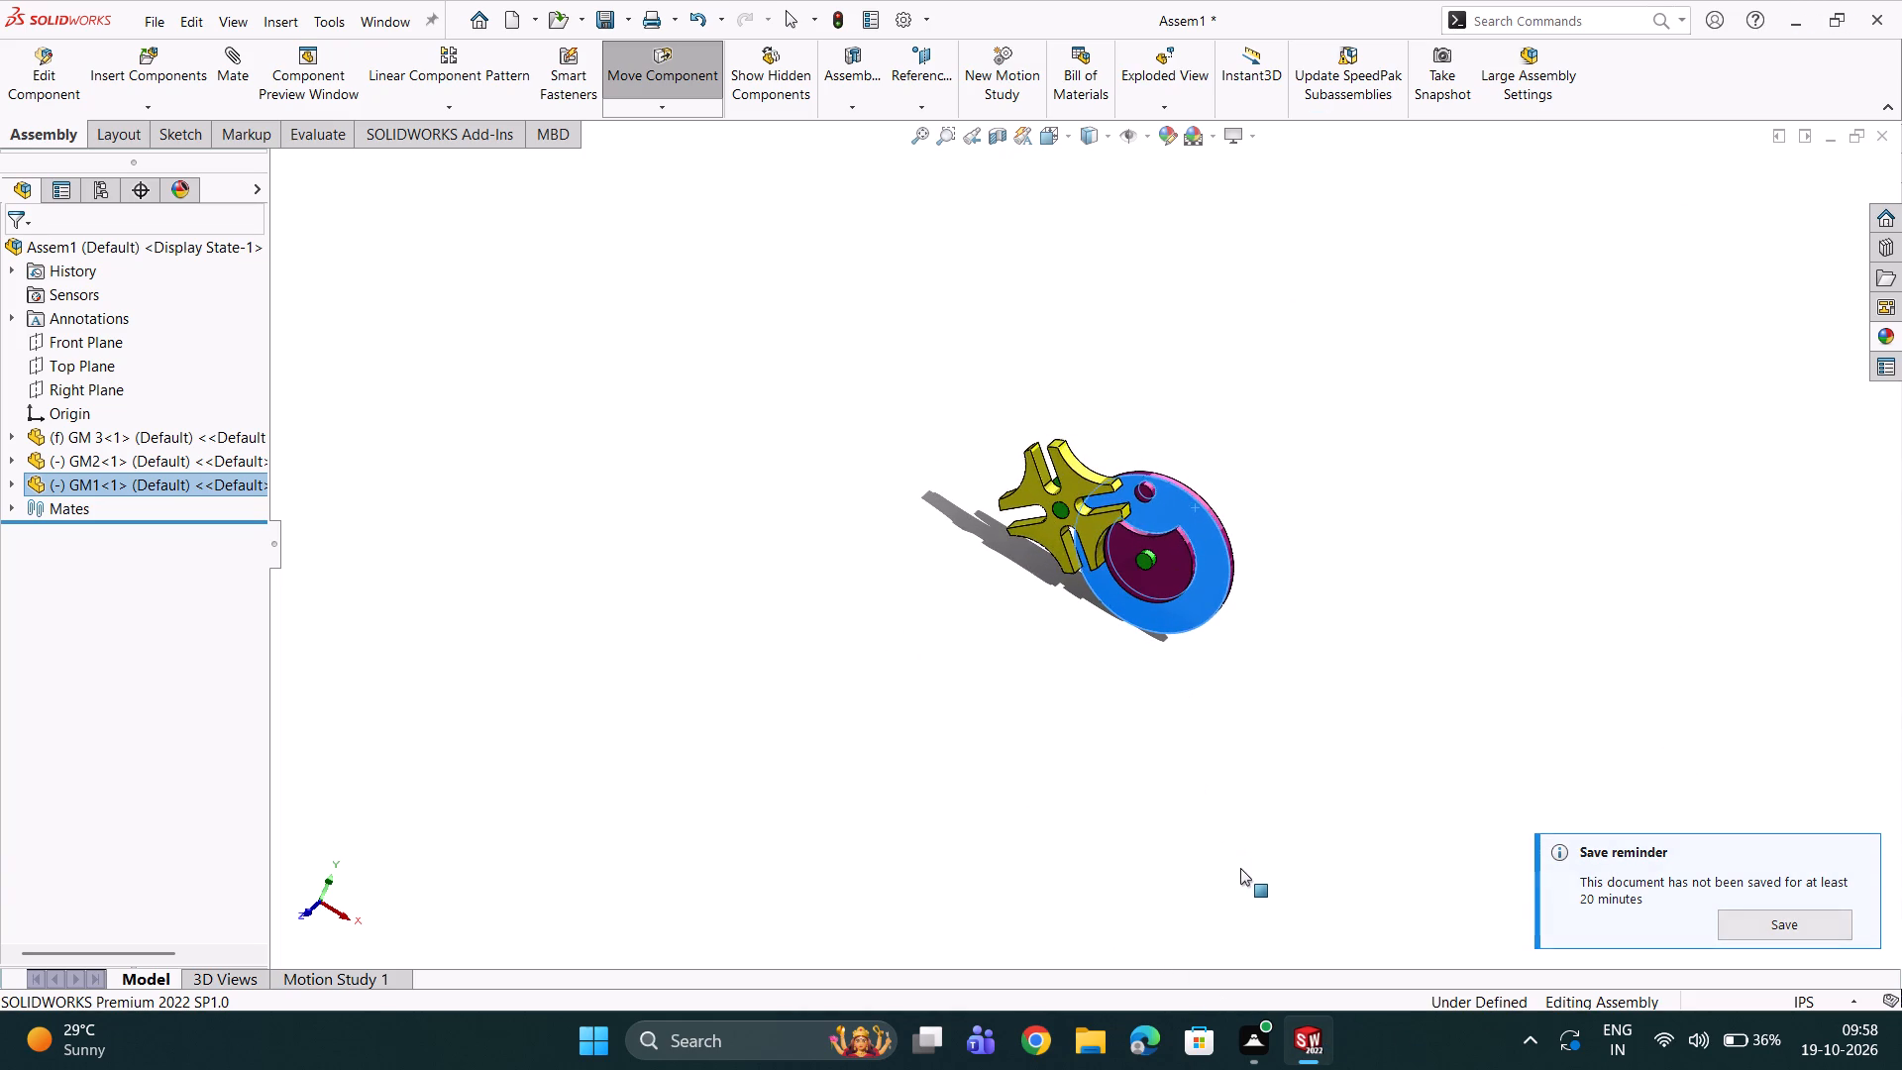
{"action": "left_click_drag", "start_coordinate": [1240, 868], "coordinate": [1315, 1015]}
{"action": "left_click", "coordinate": [943, 791]}
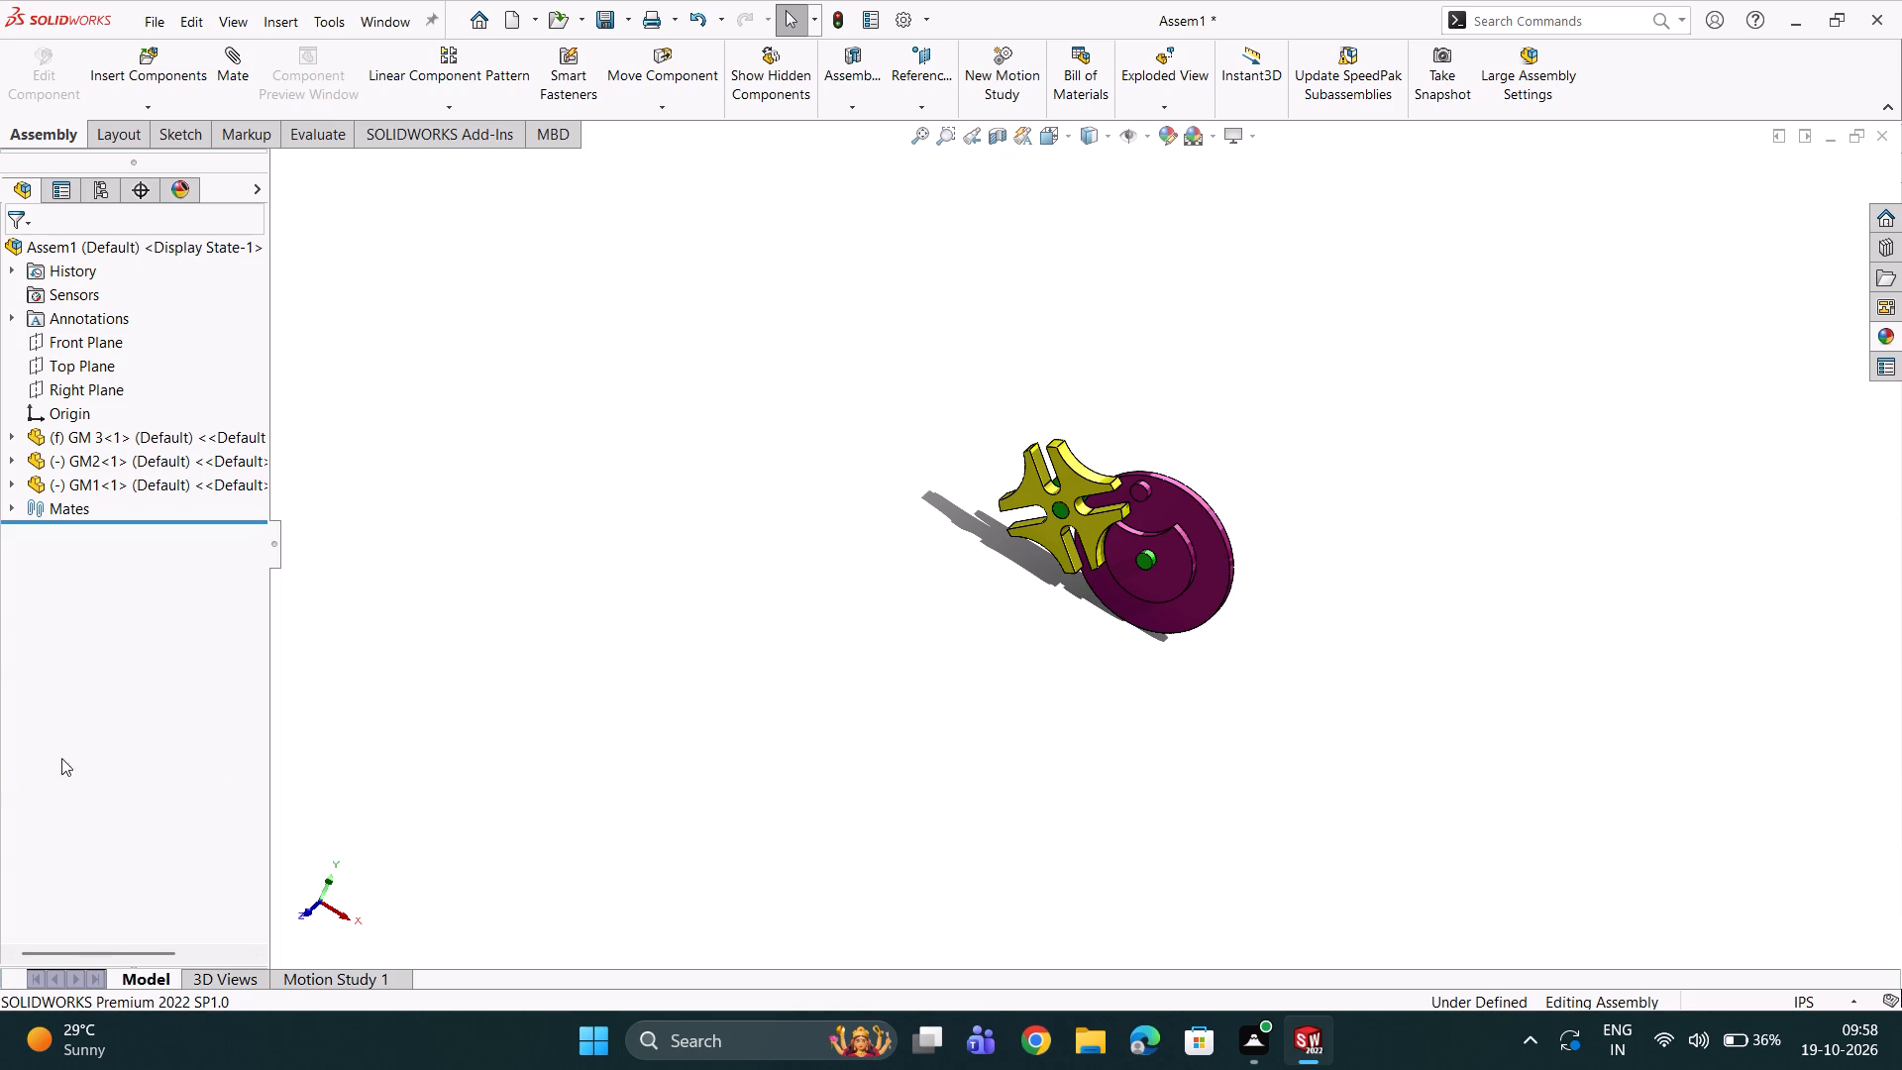
Delete the width mate between GM2 and GM1 from the assembly's mates.
{"action": "left_click", "coordinate": [12, 515]}
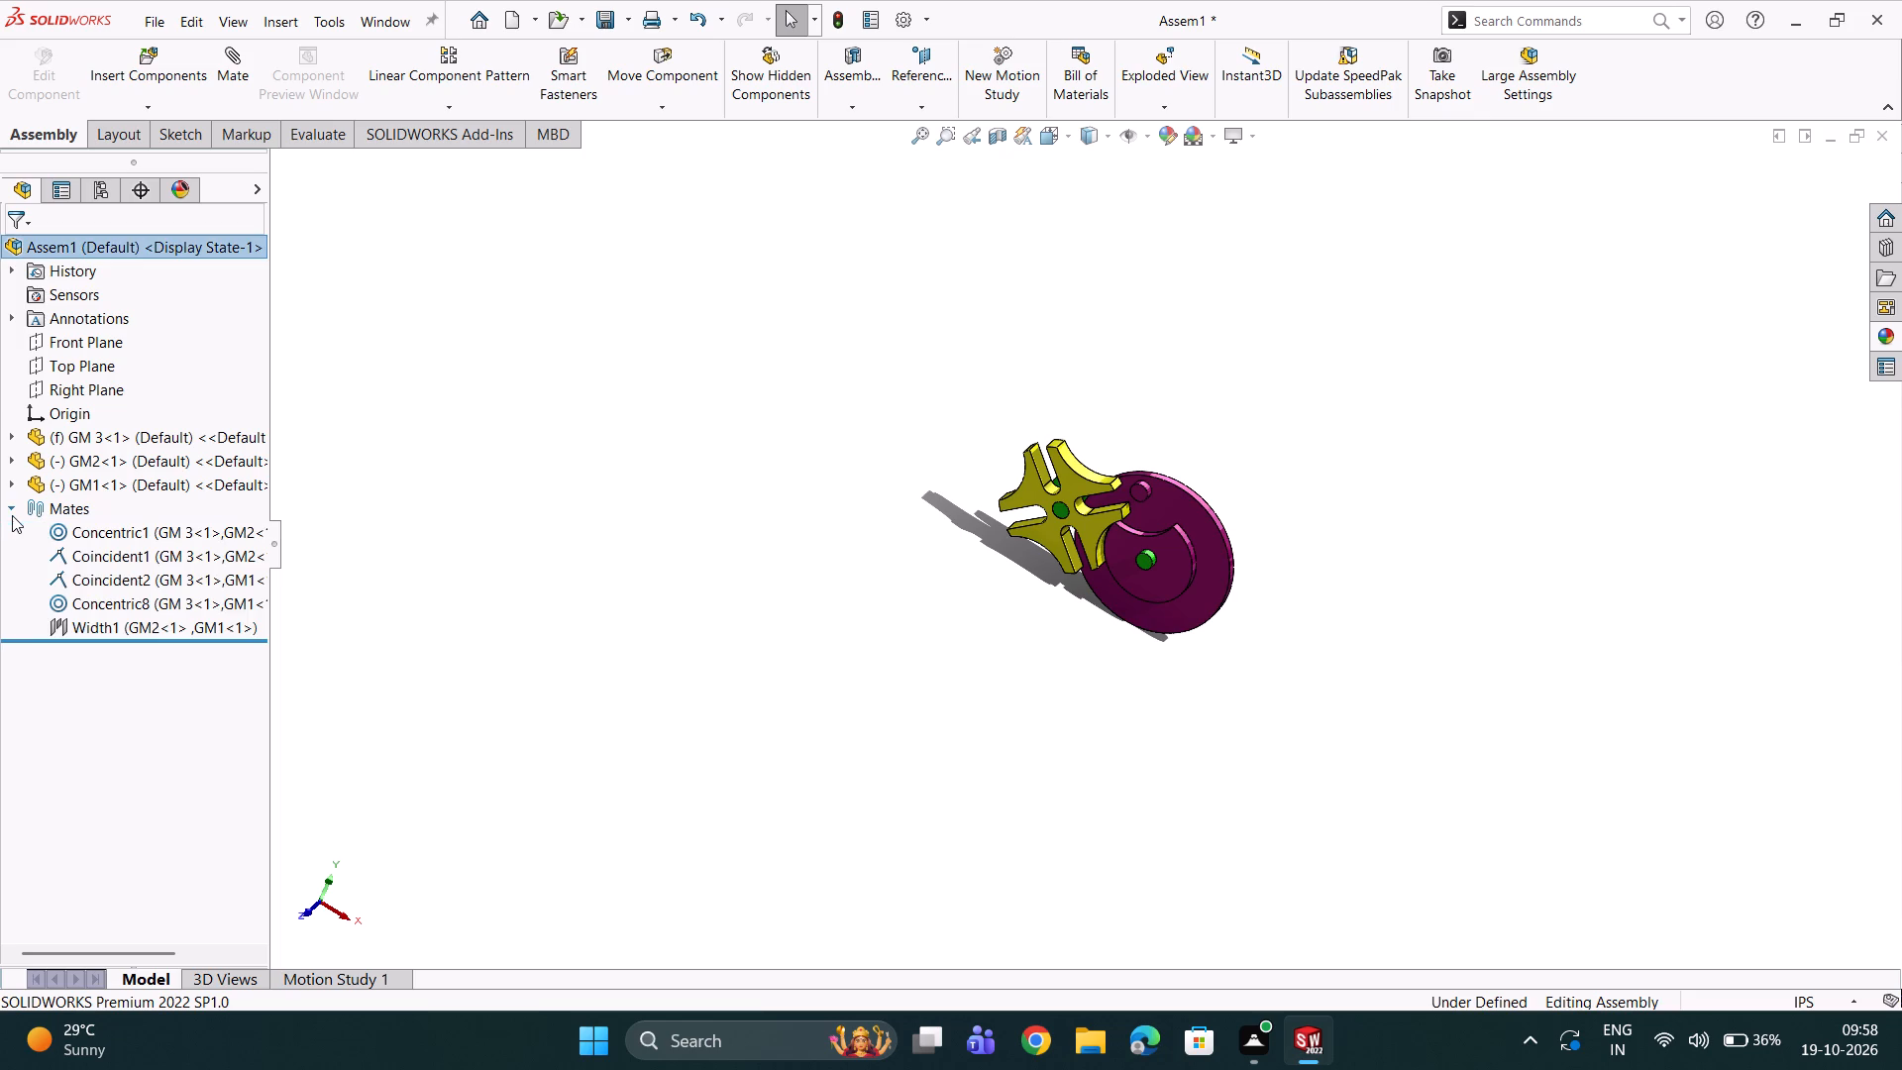
{"action": "left_click", "coordinate": [96, 623]}
{"action": "right_click", "coordinate": [96, 623]}
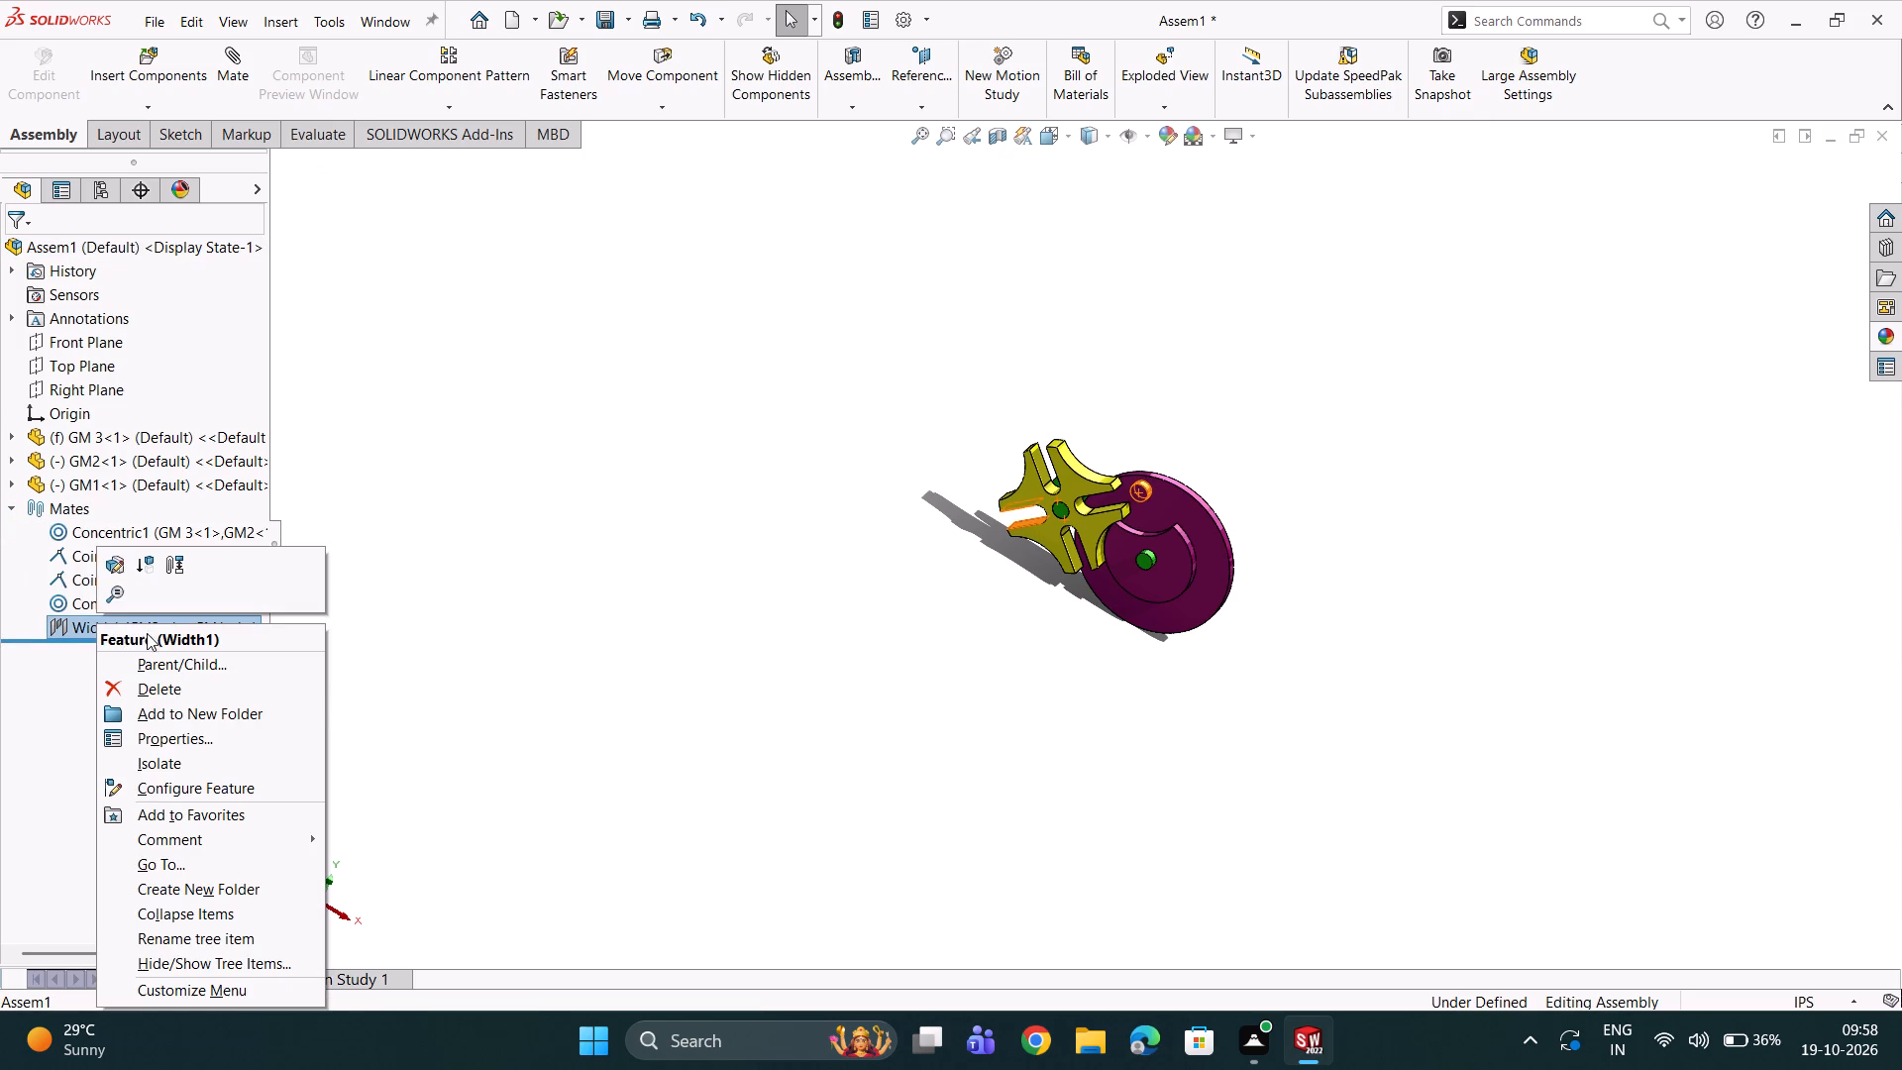
{"action": "left_click", "coordinate": [141, 685]}
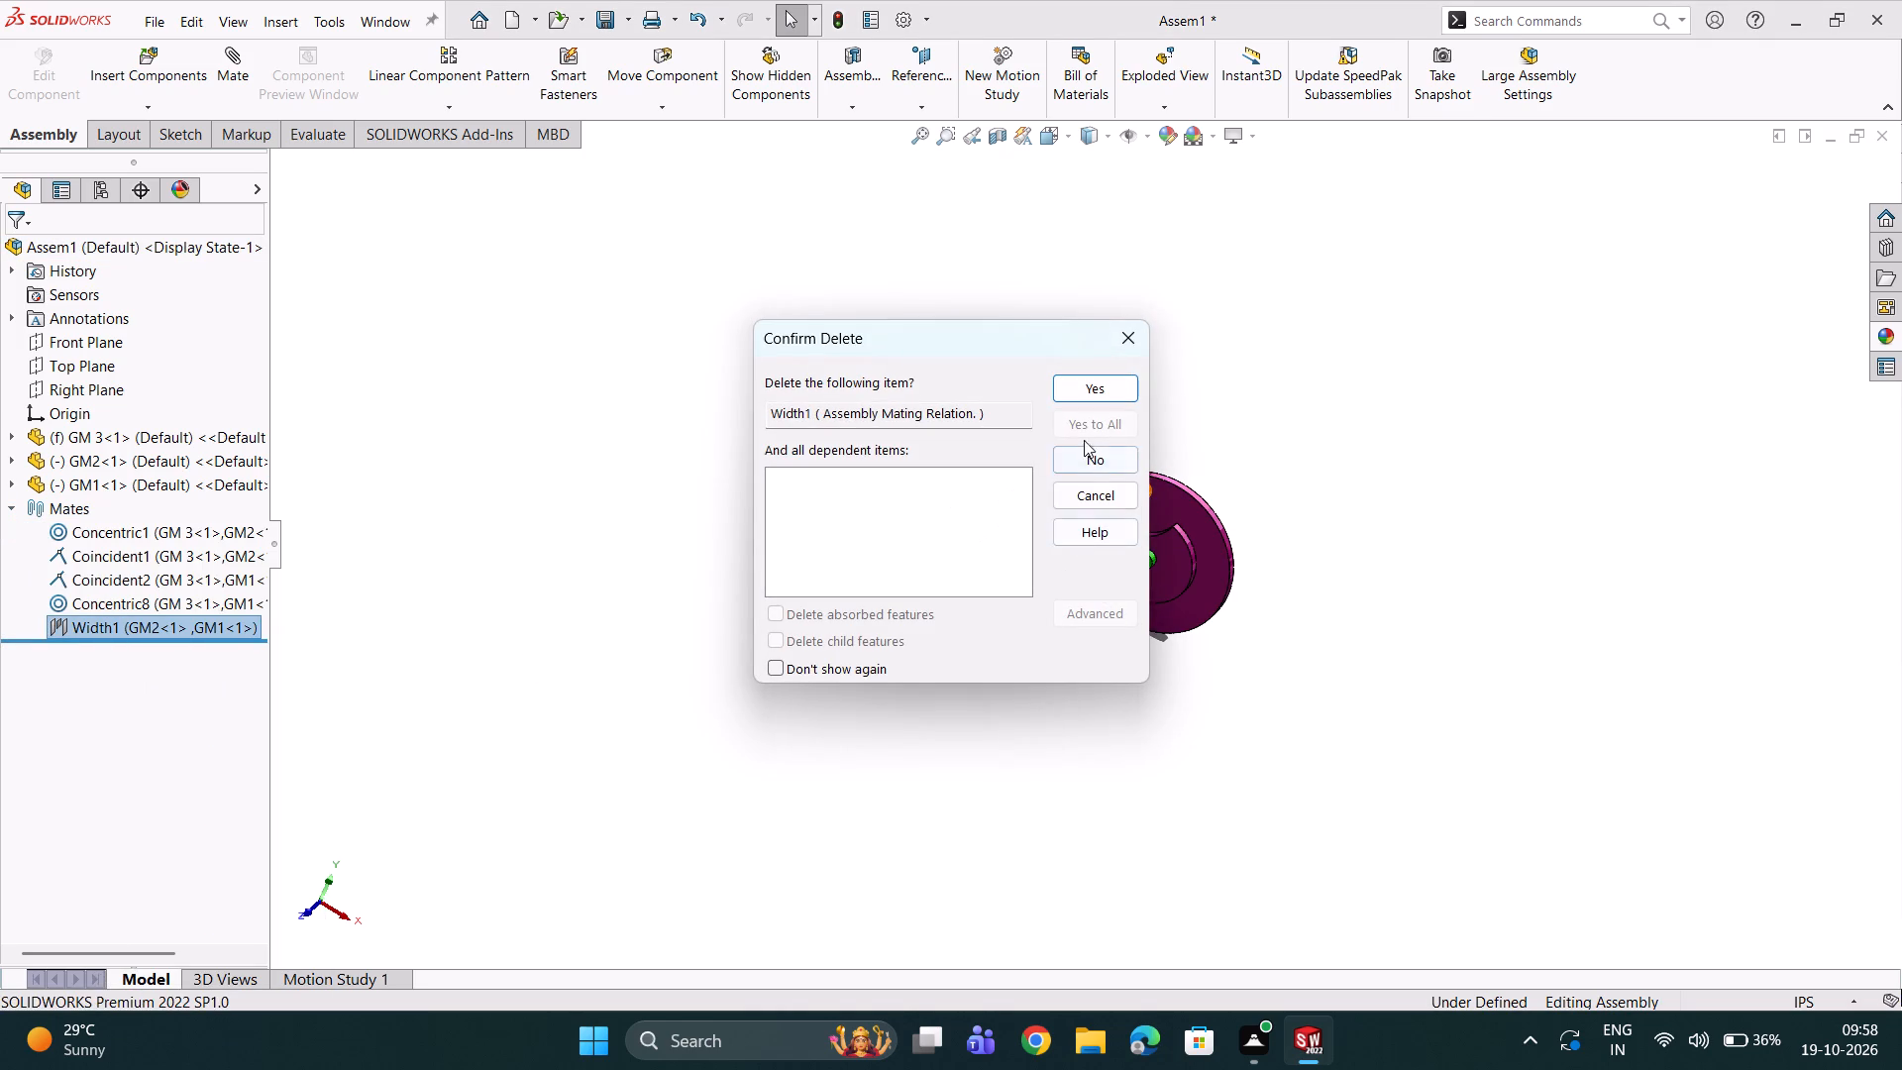
{"action": "left_click", "coordinate": [1087, 384]}
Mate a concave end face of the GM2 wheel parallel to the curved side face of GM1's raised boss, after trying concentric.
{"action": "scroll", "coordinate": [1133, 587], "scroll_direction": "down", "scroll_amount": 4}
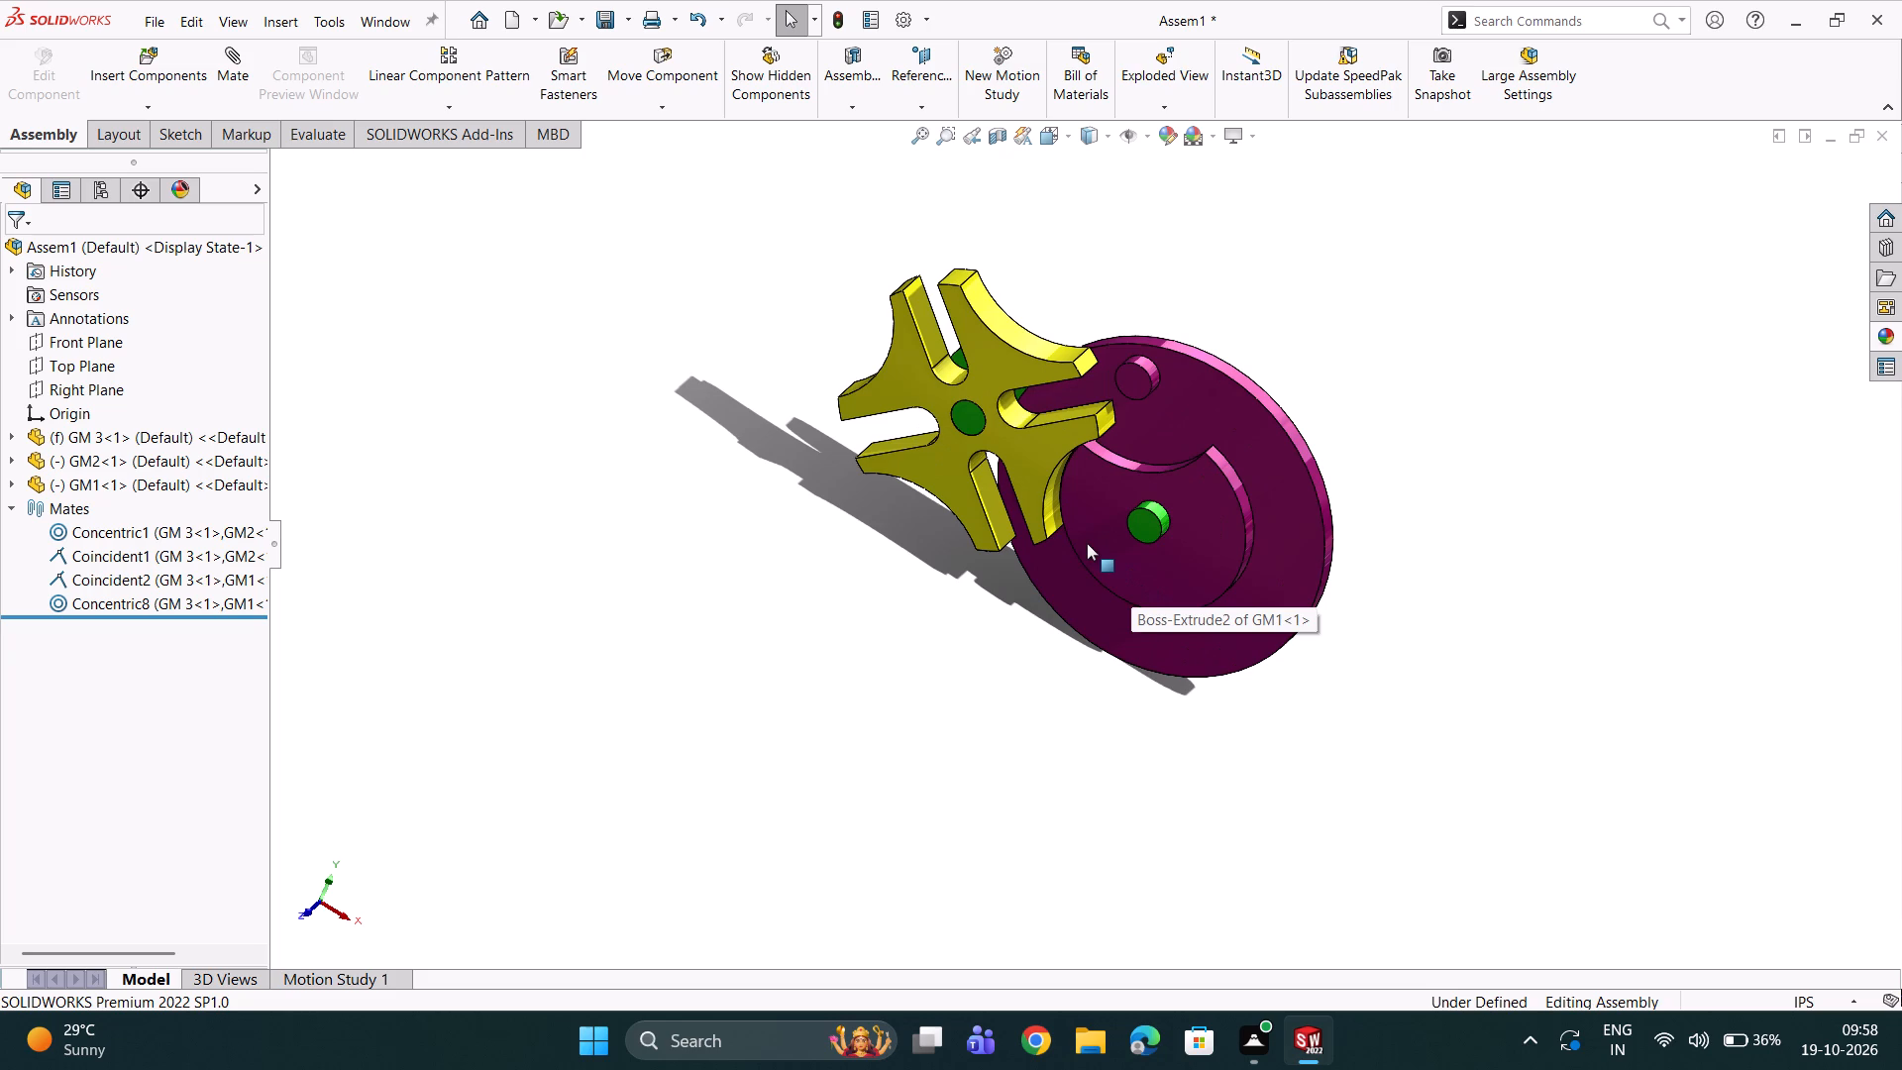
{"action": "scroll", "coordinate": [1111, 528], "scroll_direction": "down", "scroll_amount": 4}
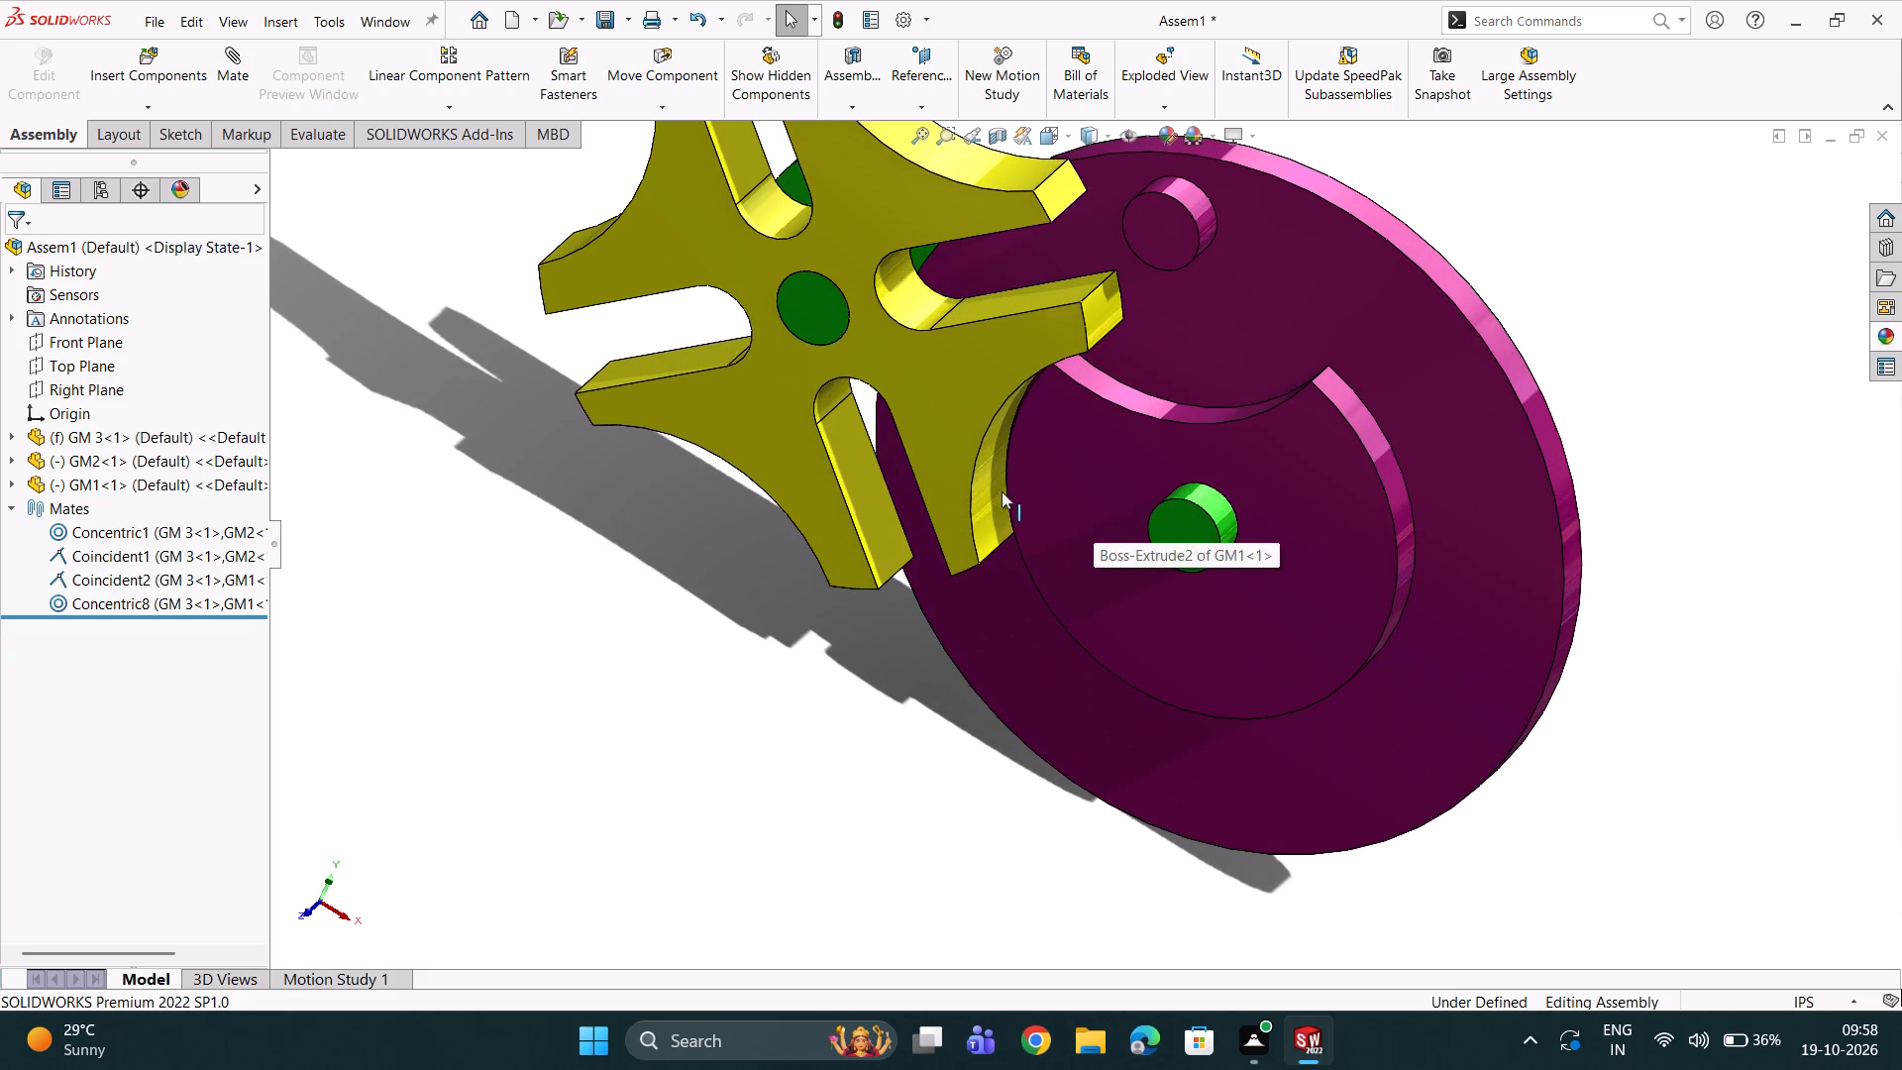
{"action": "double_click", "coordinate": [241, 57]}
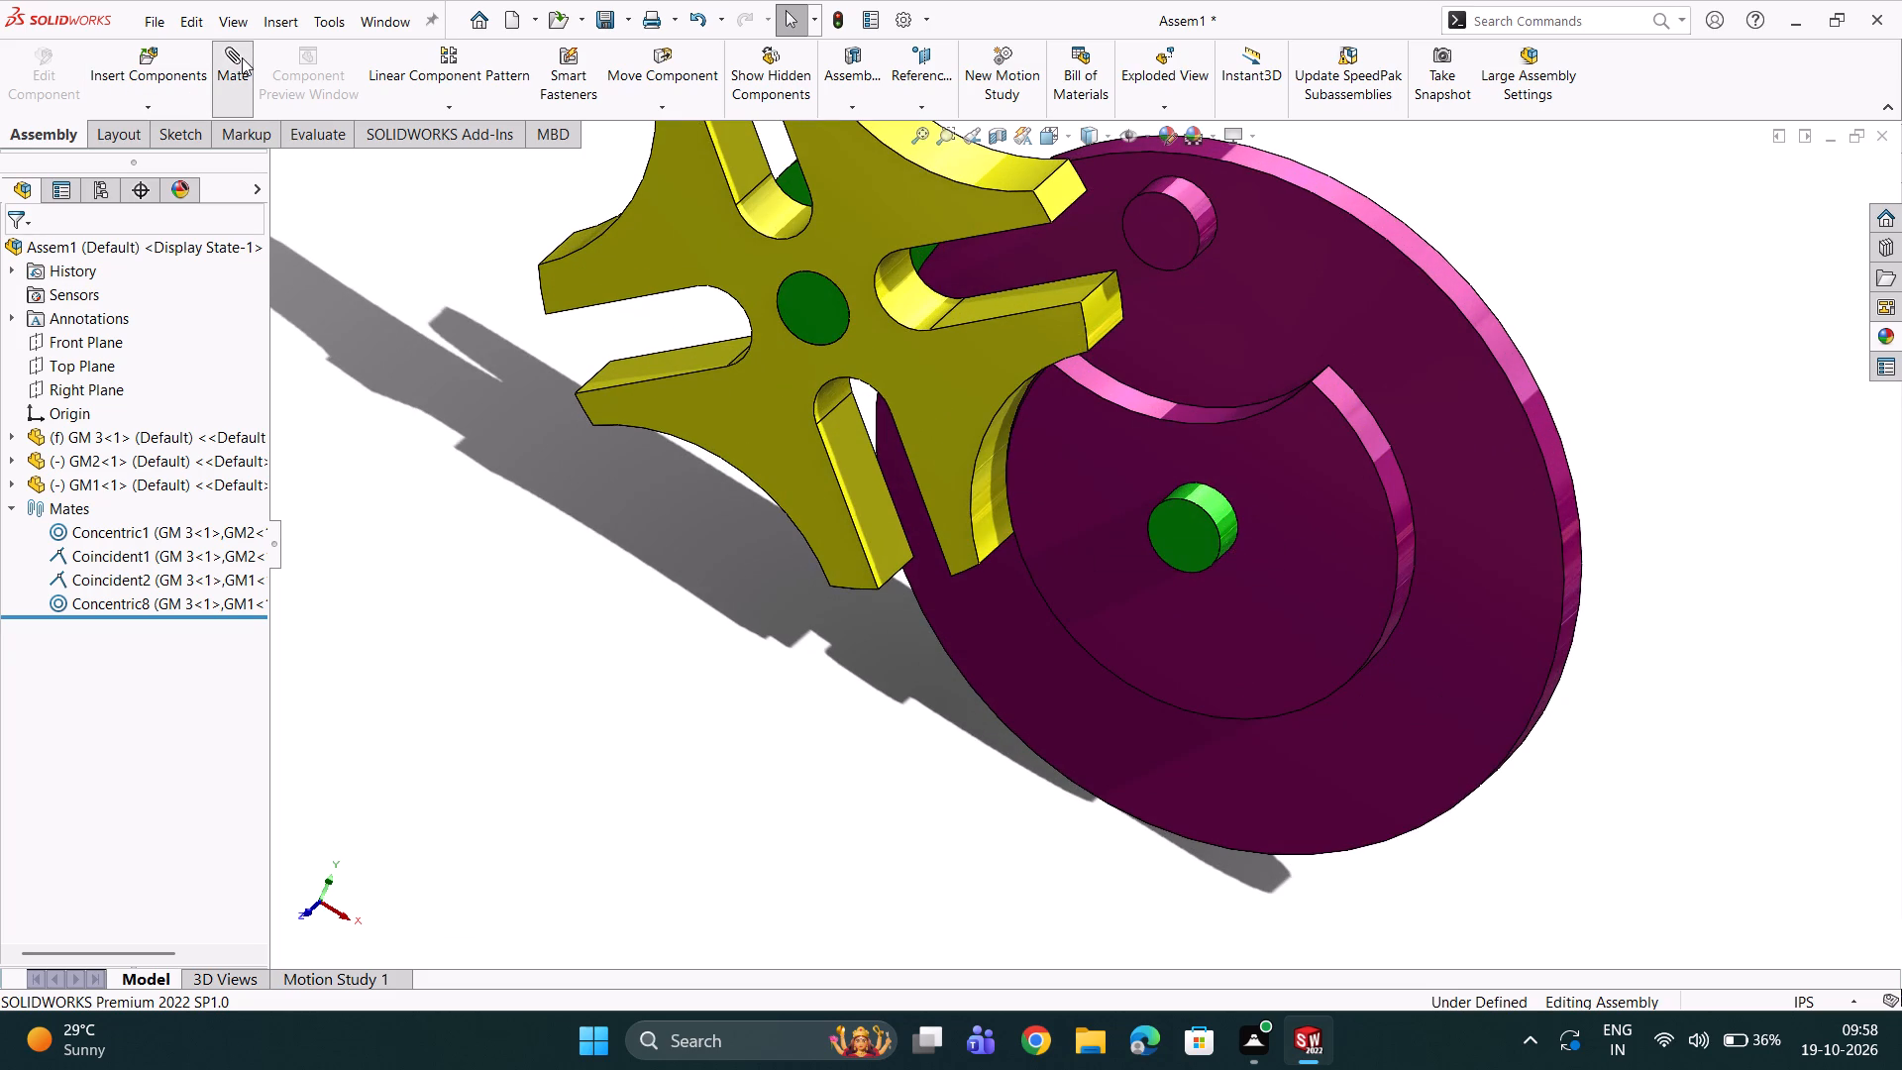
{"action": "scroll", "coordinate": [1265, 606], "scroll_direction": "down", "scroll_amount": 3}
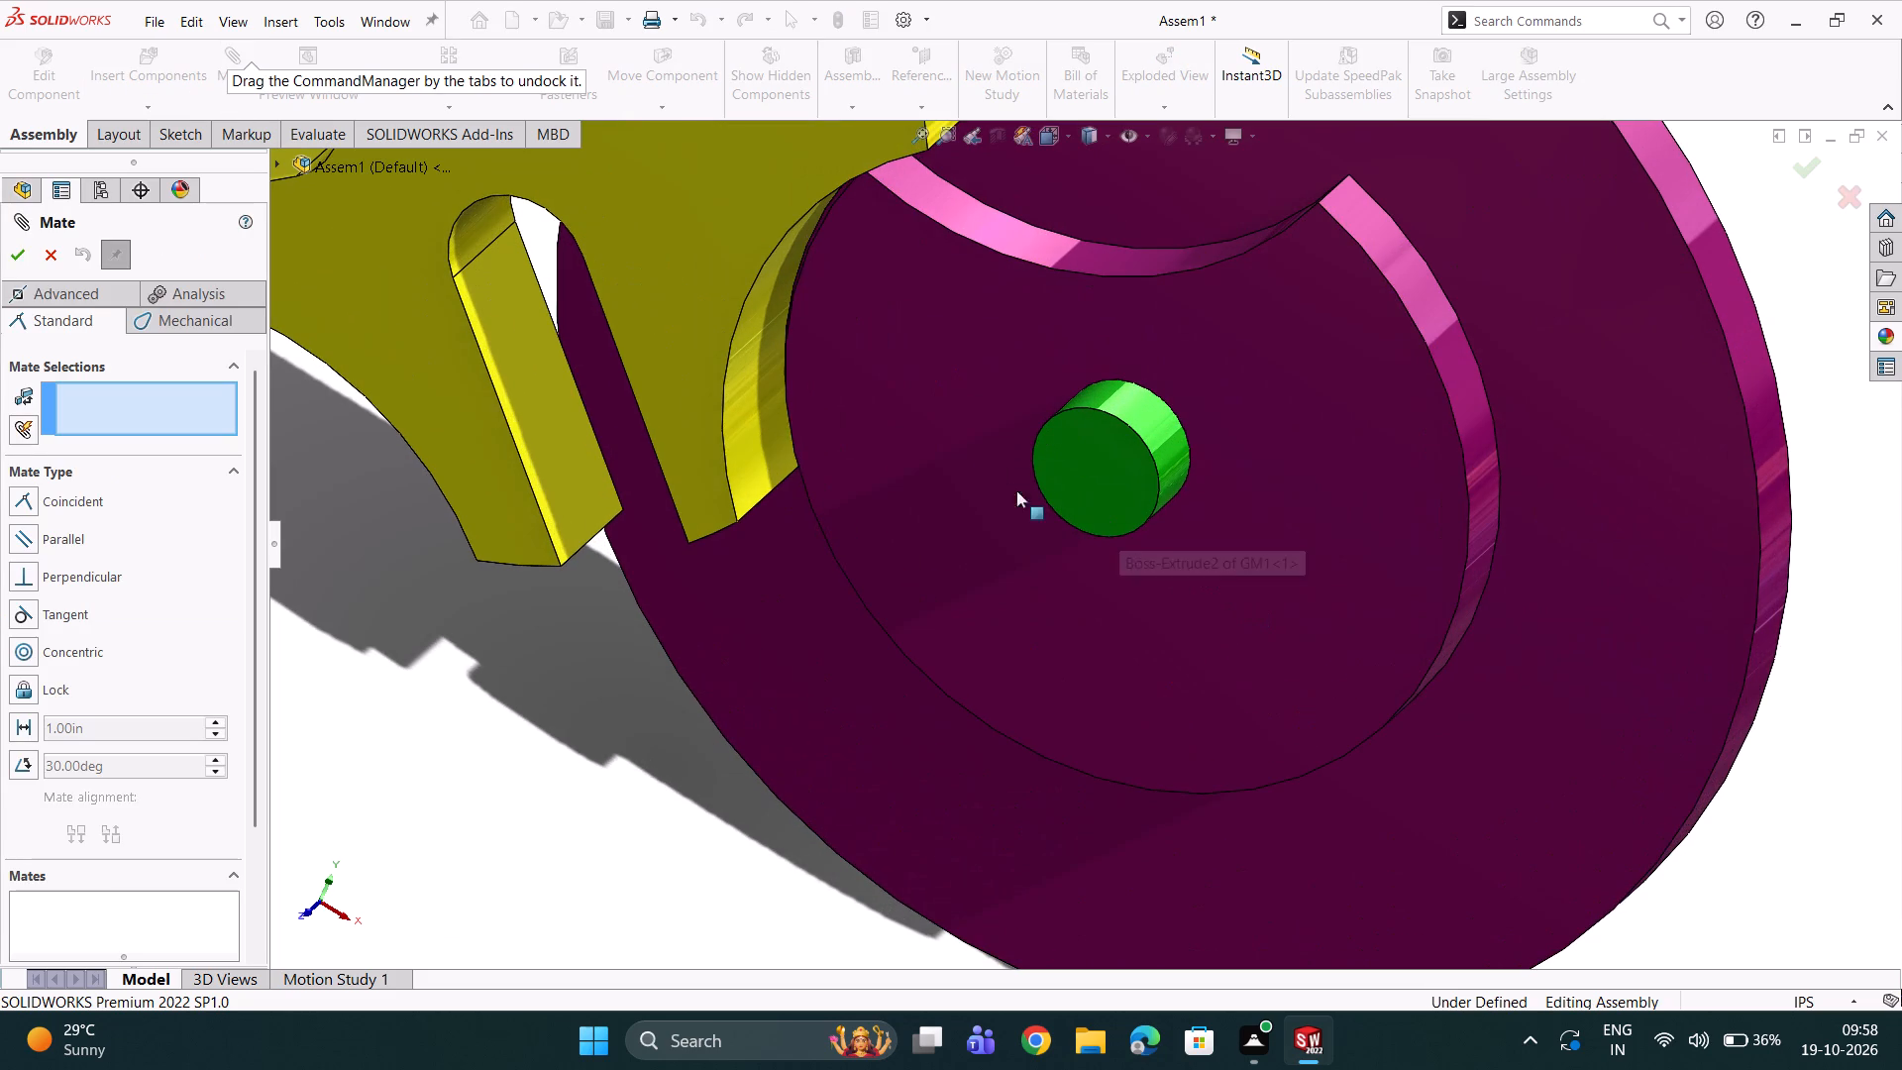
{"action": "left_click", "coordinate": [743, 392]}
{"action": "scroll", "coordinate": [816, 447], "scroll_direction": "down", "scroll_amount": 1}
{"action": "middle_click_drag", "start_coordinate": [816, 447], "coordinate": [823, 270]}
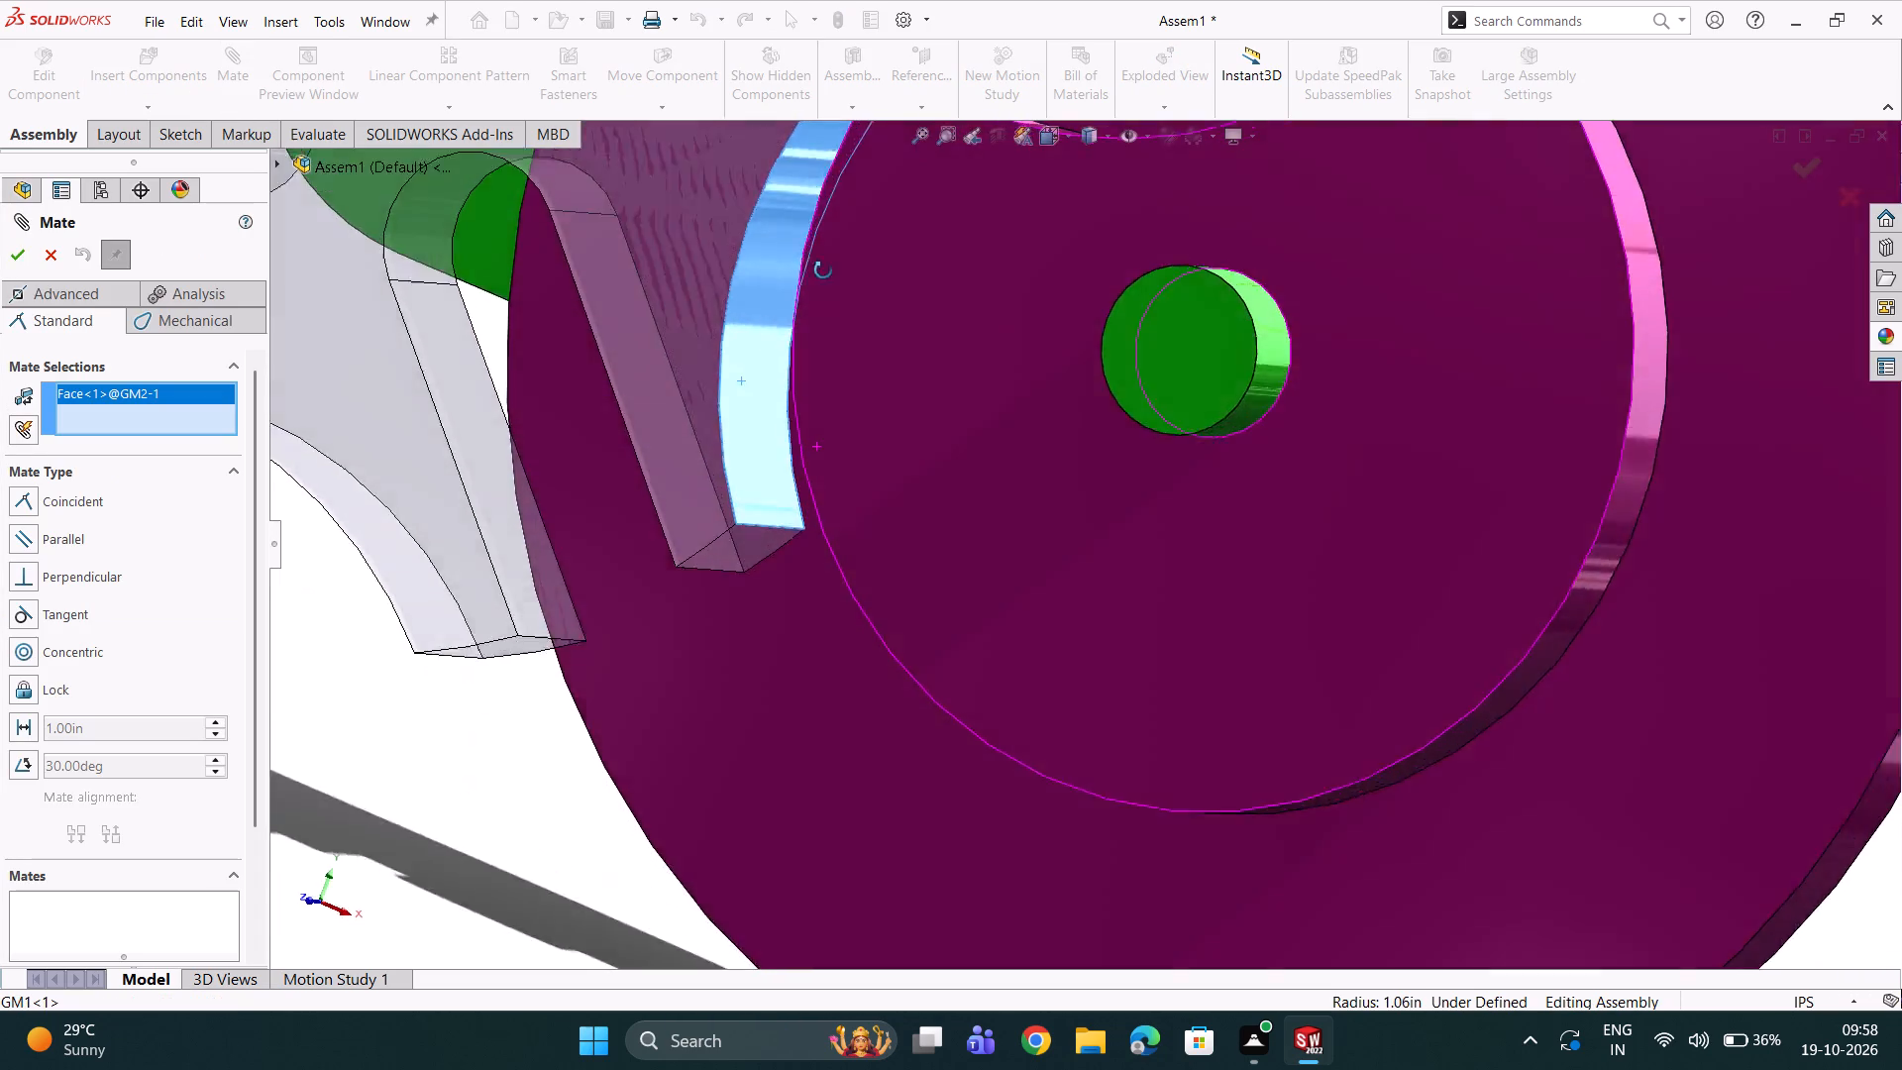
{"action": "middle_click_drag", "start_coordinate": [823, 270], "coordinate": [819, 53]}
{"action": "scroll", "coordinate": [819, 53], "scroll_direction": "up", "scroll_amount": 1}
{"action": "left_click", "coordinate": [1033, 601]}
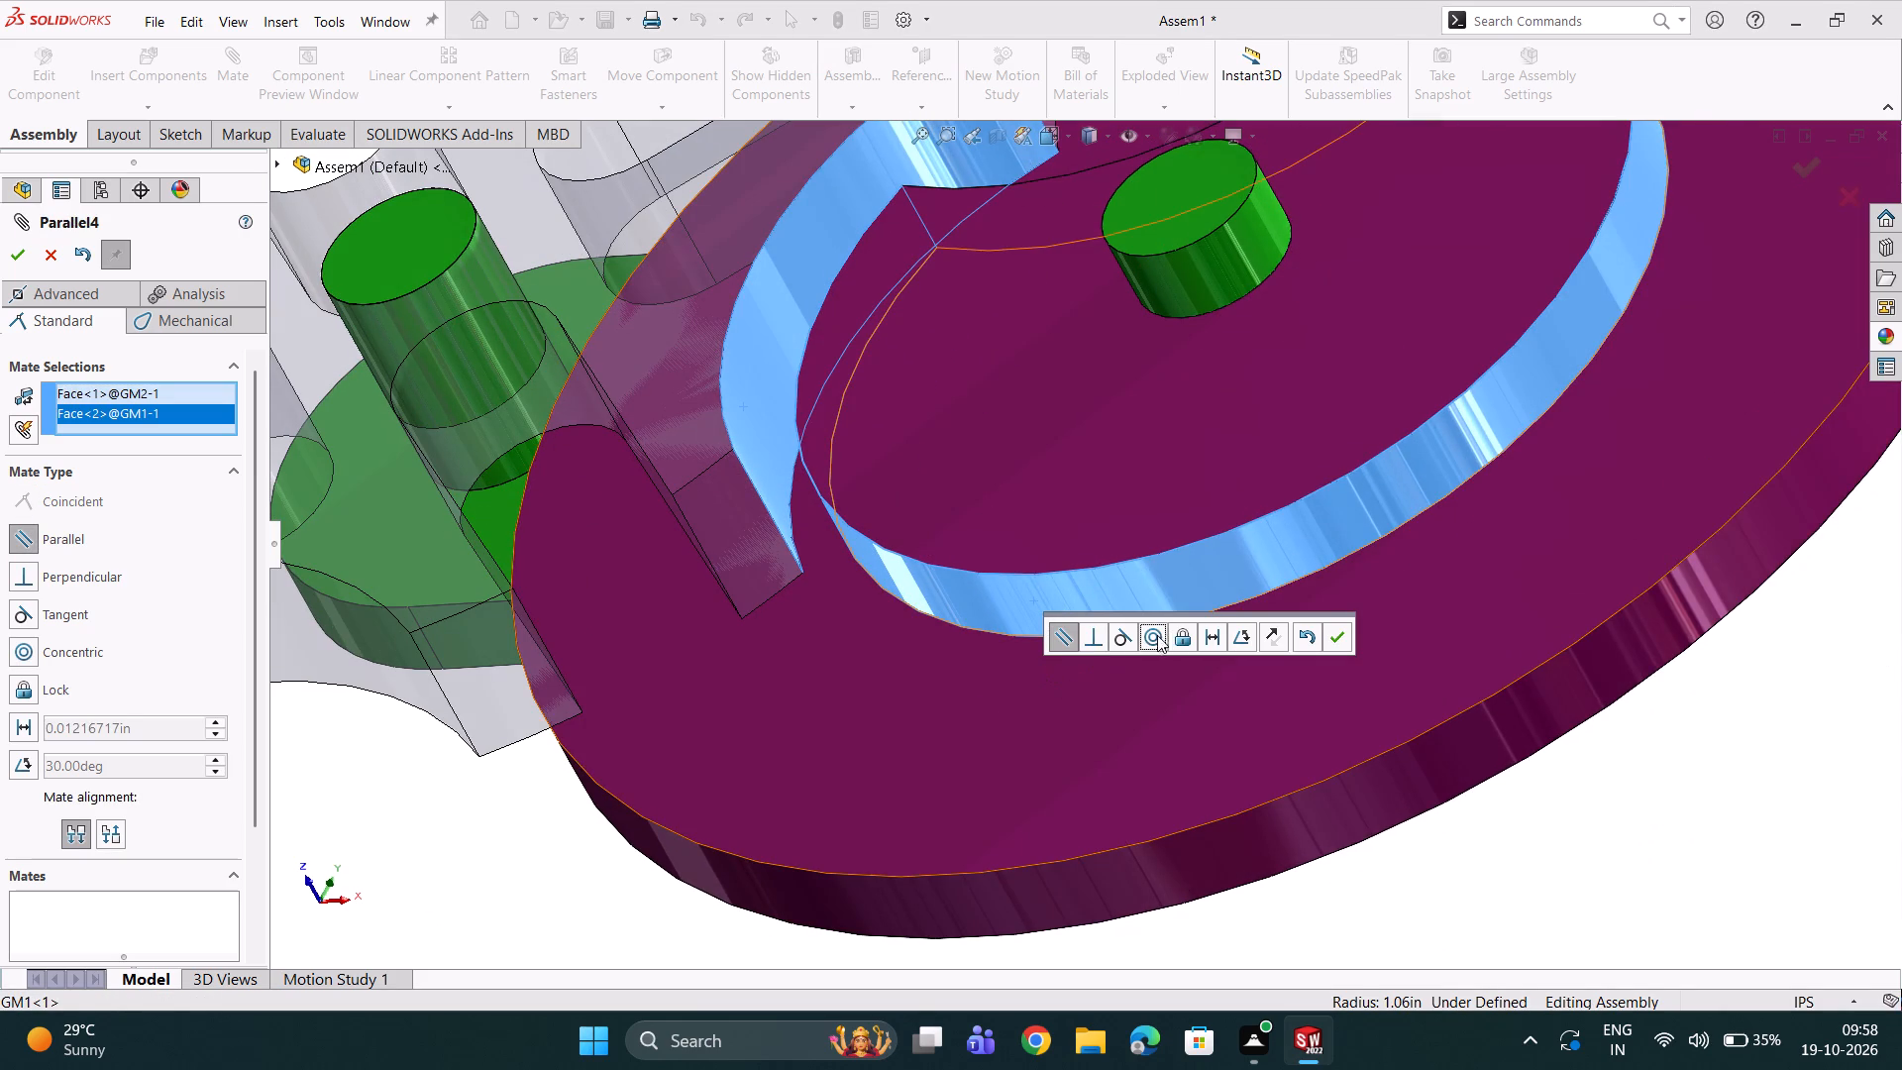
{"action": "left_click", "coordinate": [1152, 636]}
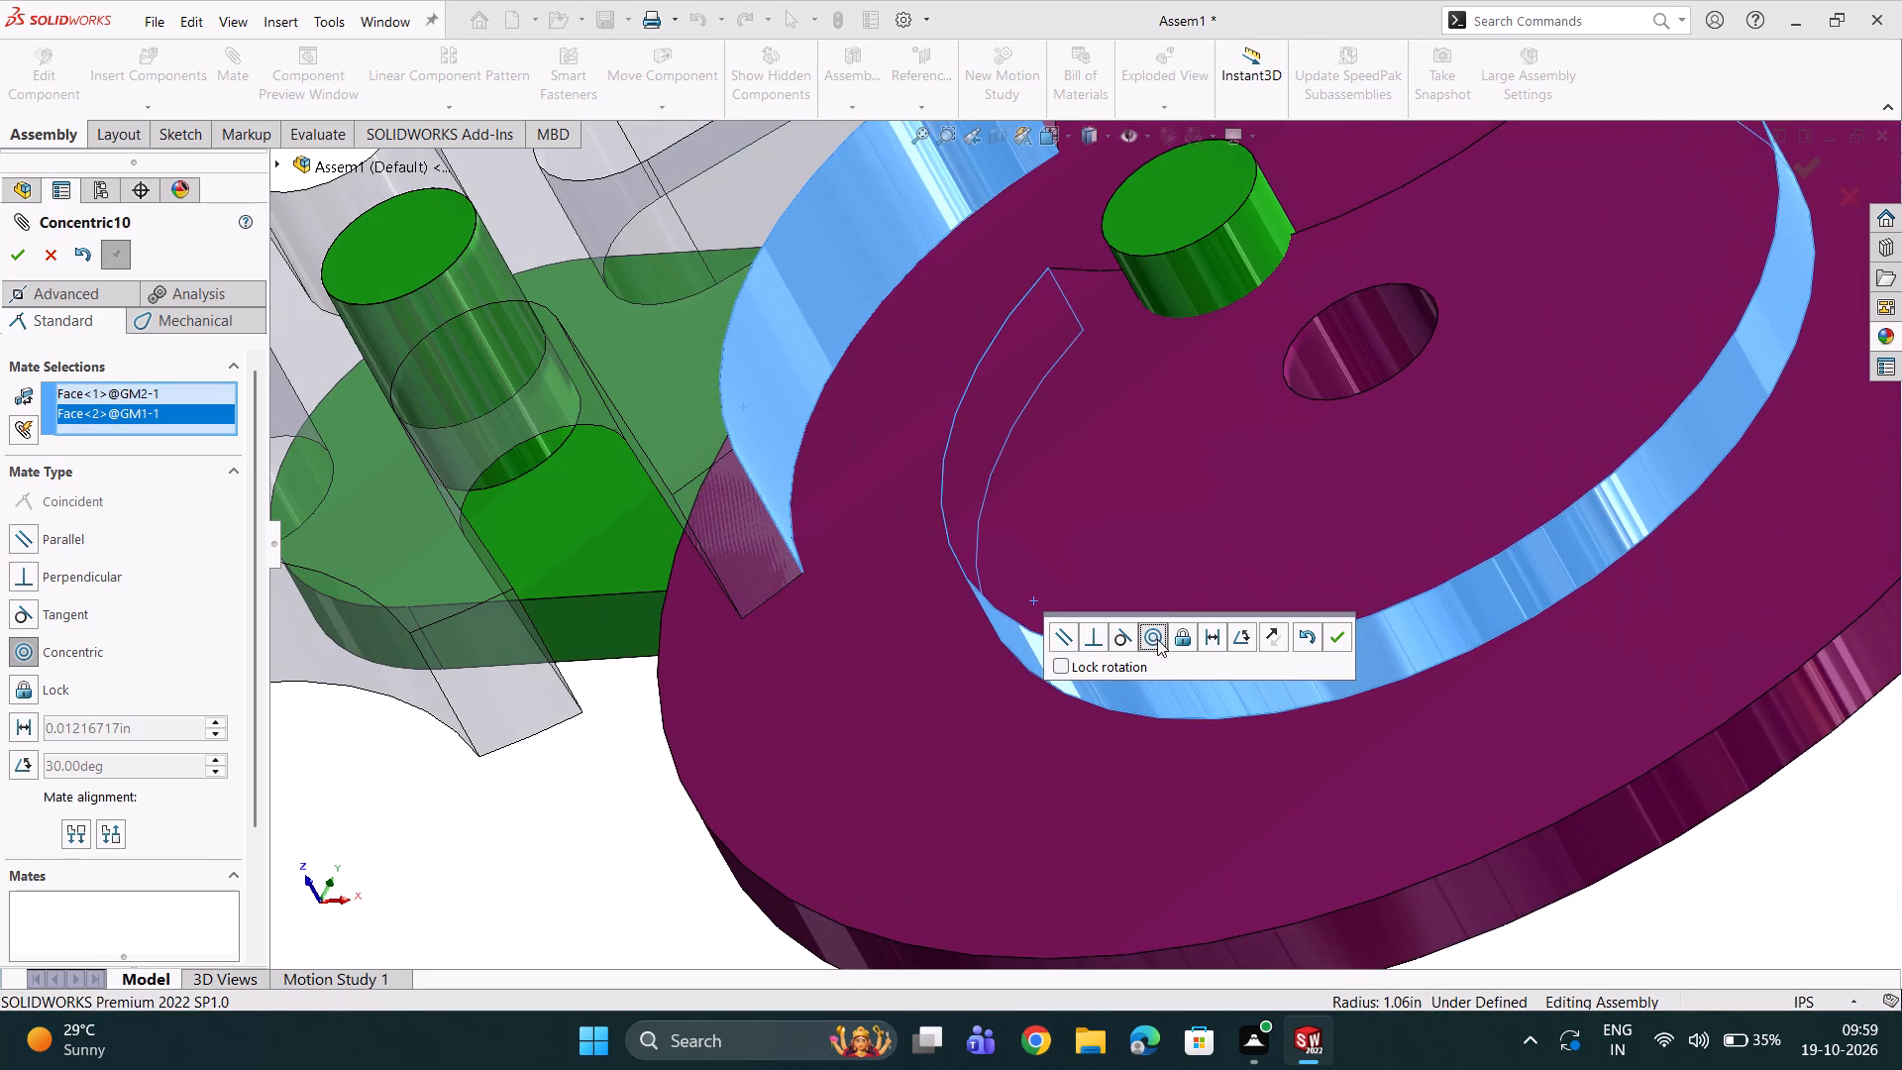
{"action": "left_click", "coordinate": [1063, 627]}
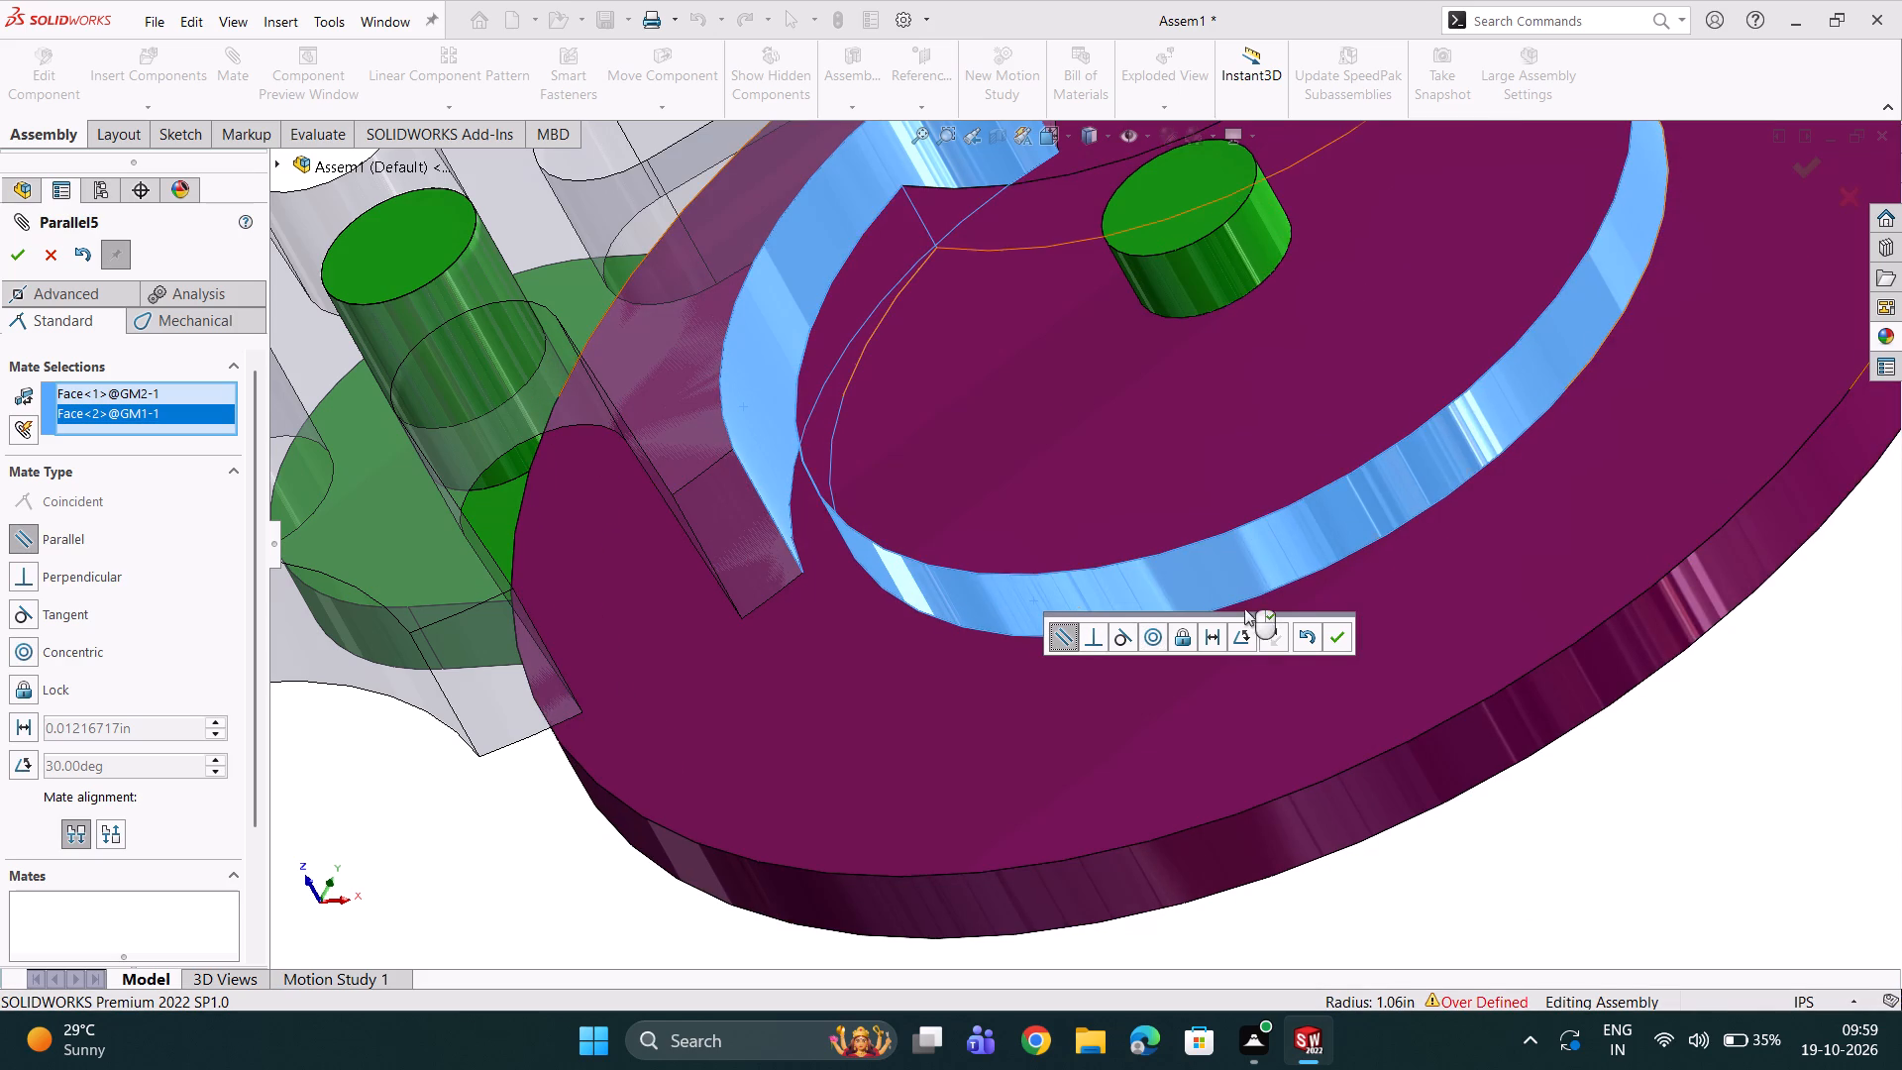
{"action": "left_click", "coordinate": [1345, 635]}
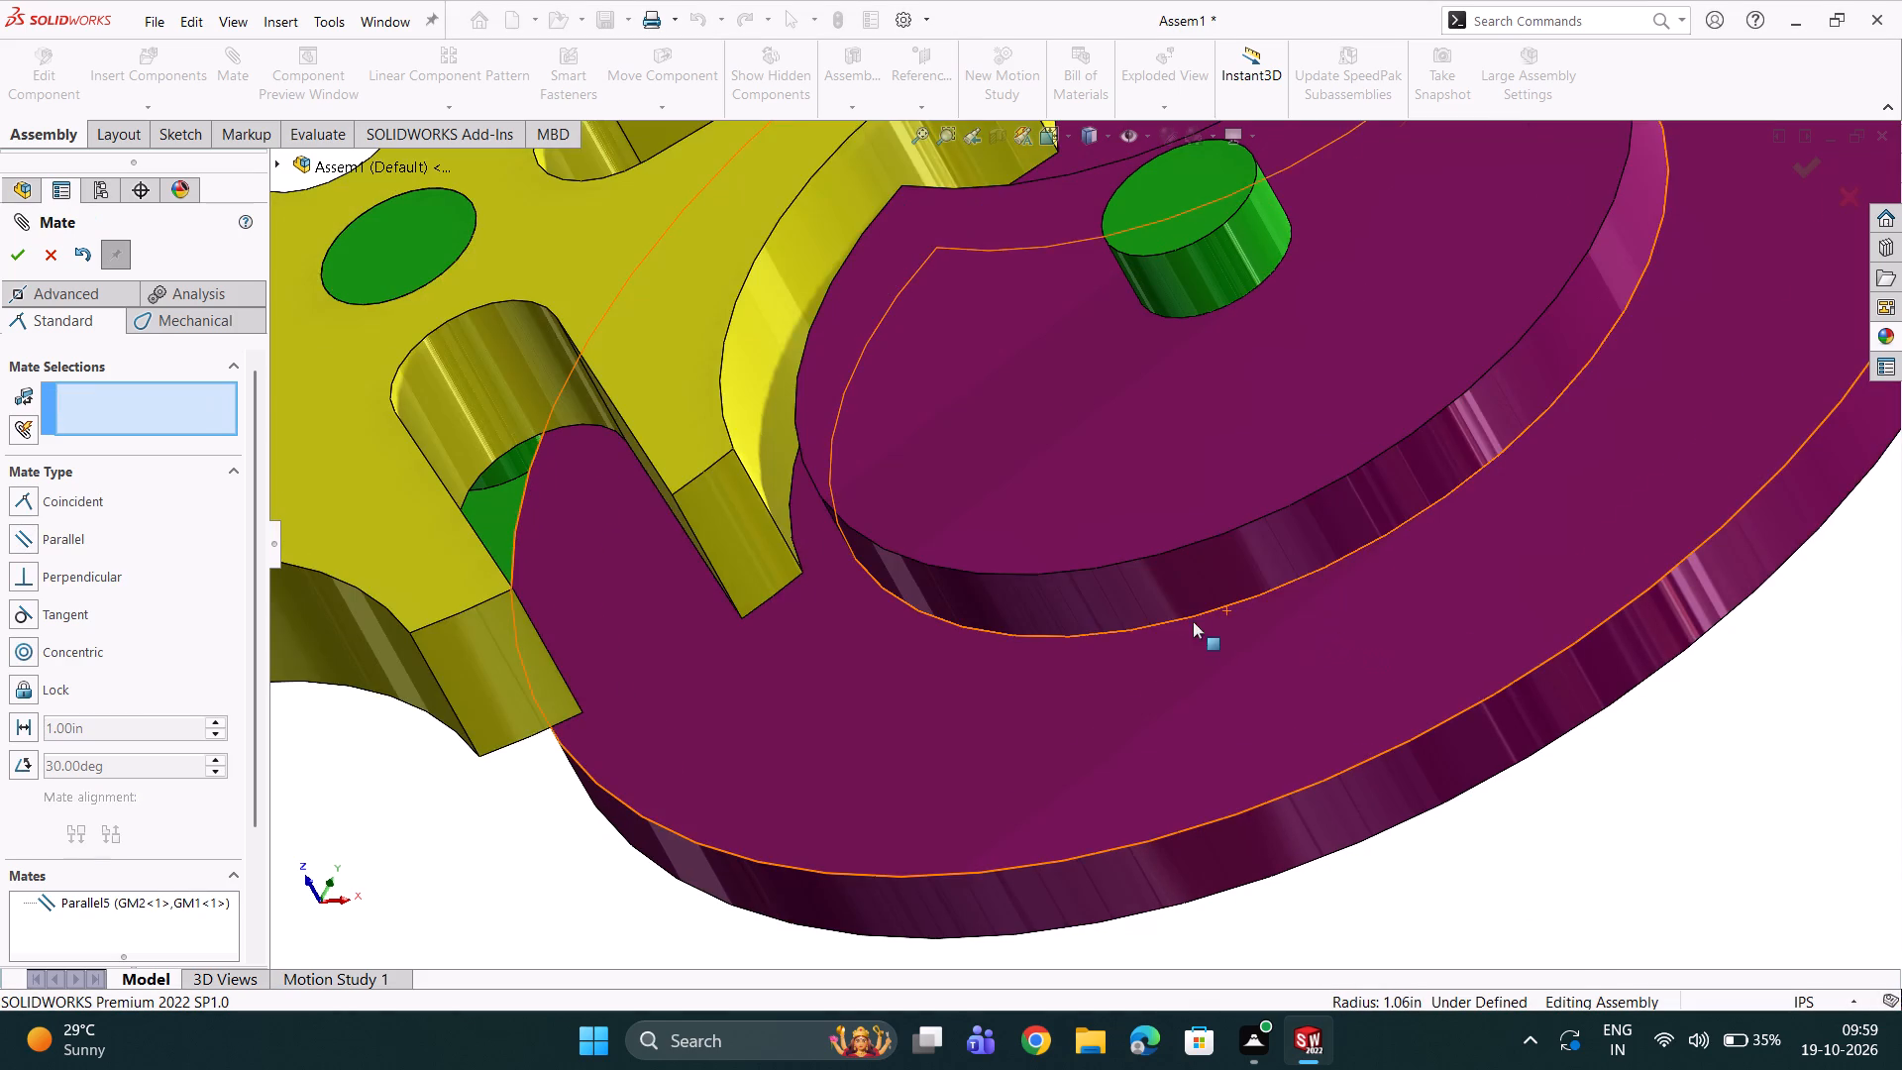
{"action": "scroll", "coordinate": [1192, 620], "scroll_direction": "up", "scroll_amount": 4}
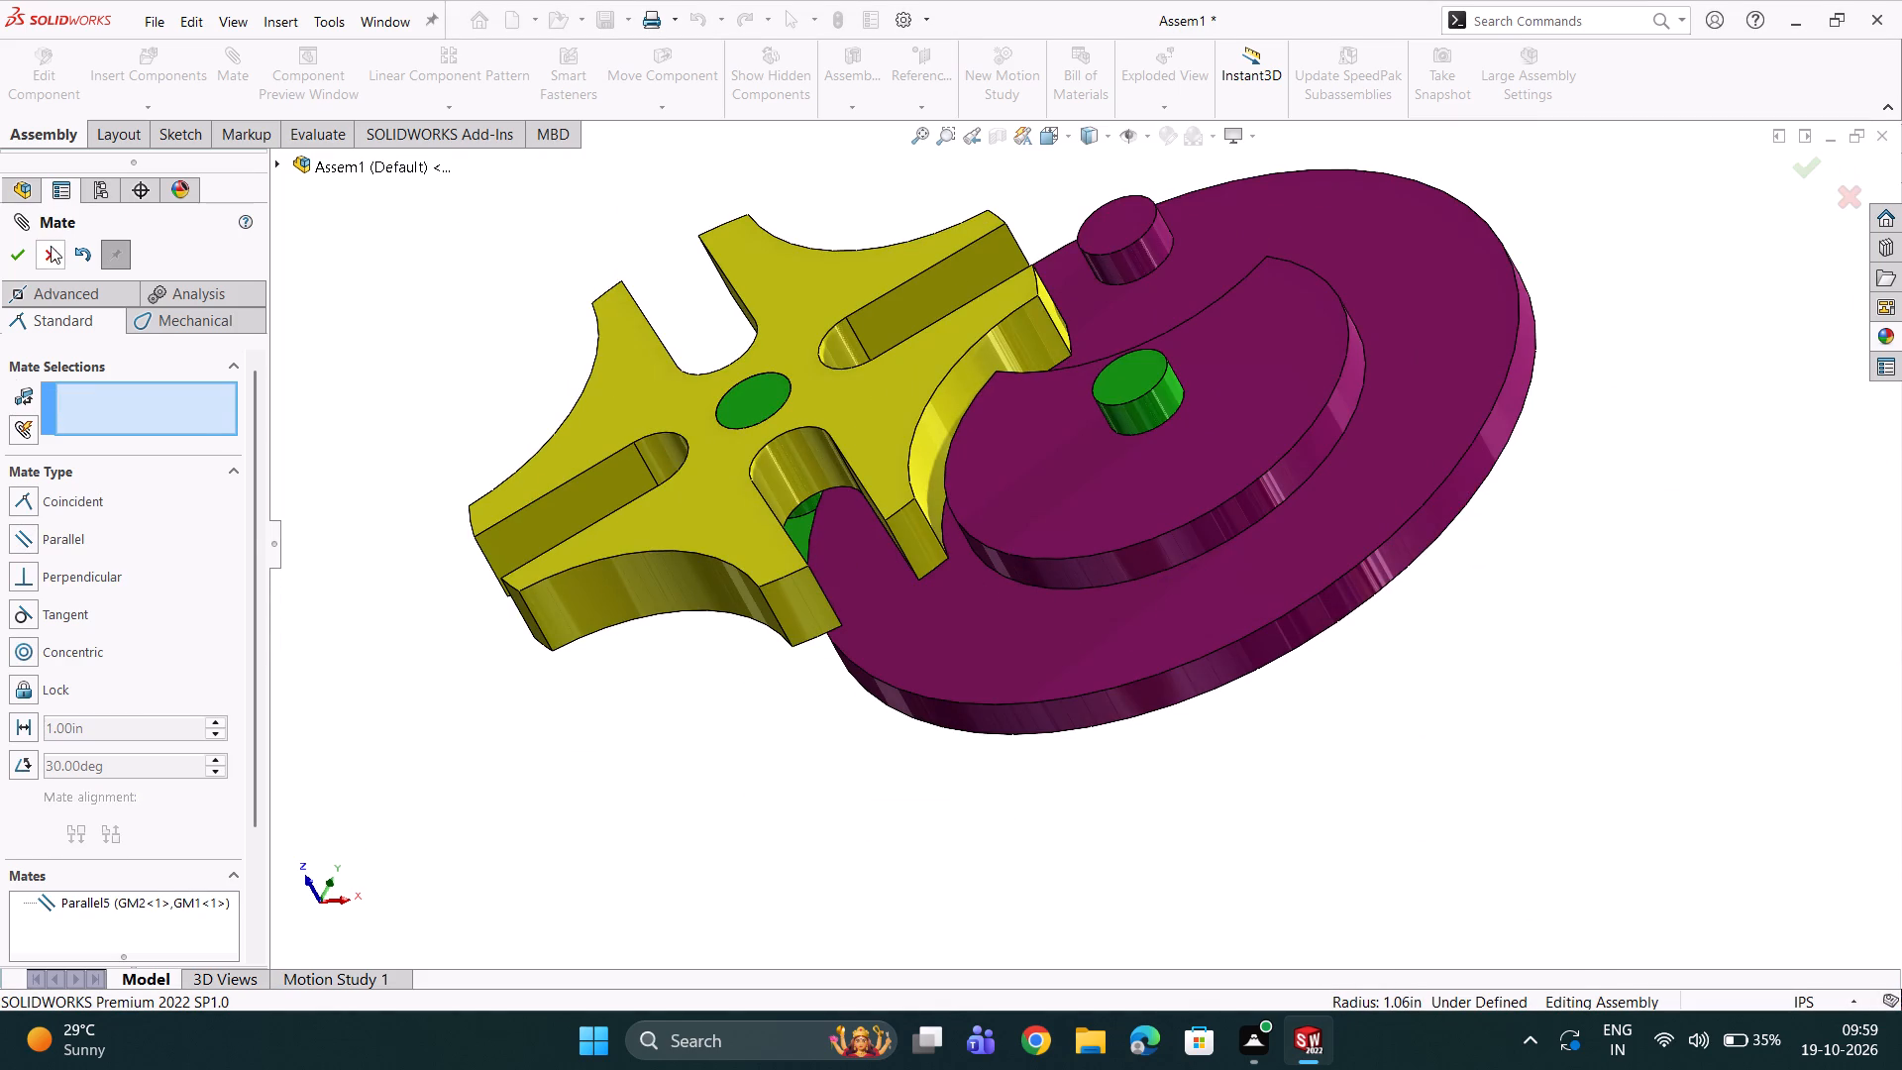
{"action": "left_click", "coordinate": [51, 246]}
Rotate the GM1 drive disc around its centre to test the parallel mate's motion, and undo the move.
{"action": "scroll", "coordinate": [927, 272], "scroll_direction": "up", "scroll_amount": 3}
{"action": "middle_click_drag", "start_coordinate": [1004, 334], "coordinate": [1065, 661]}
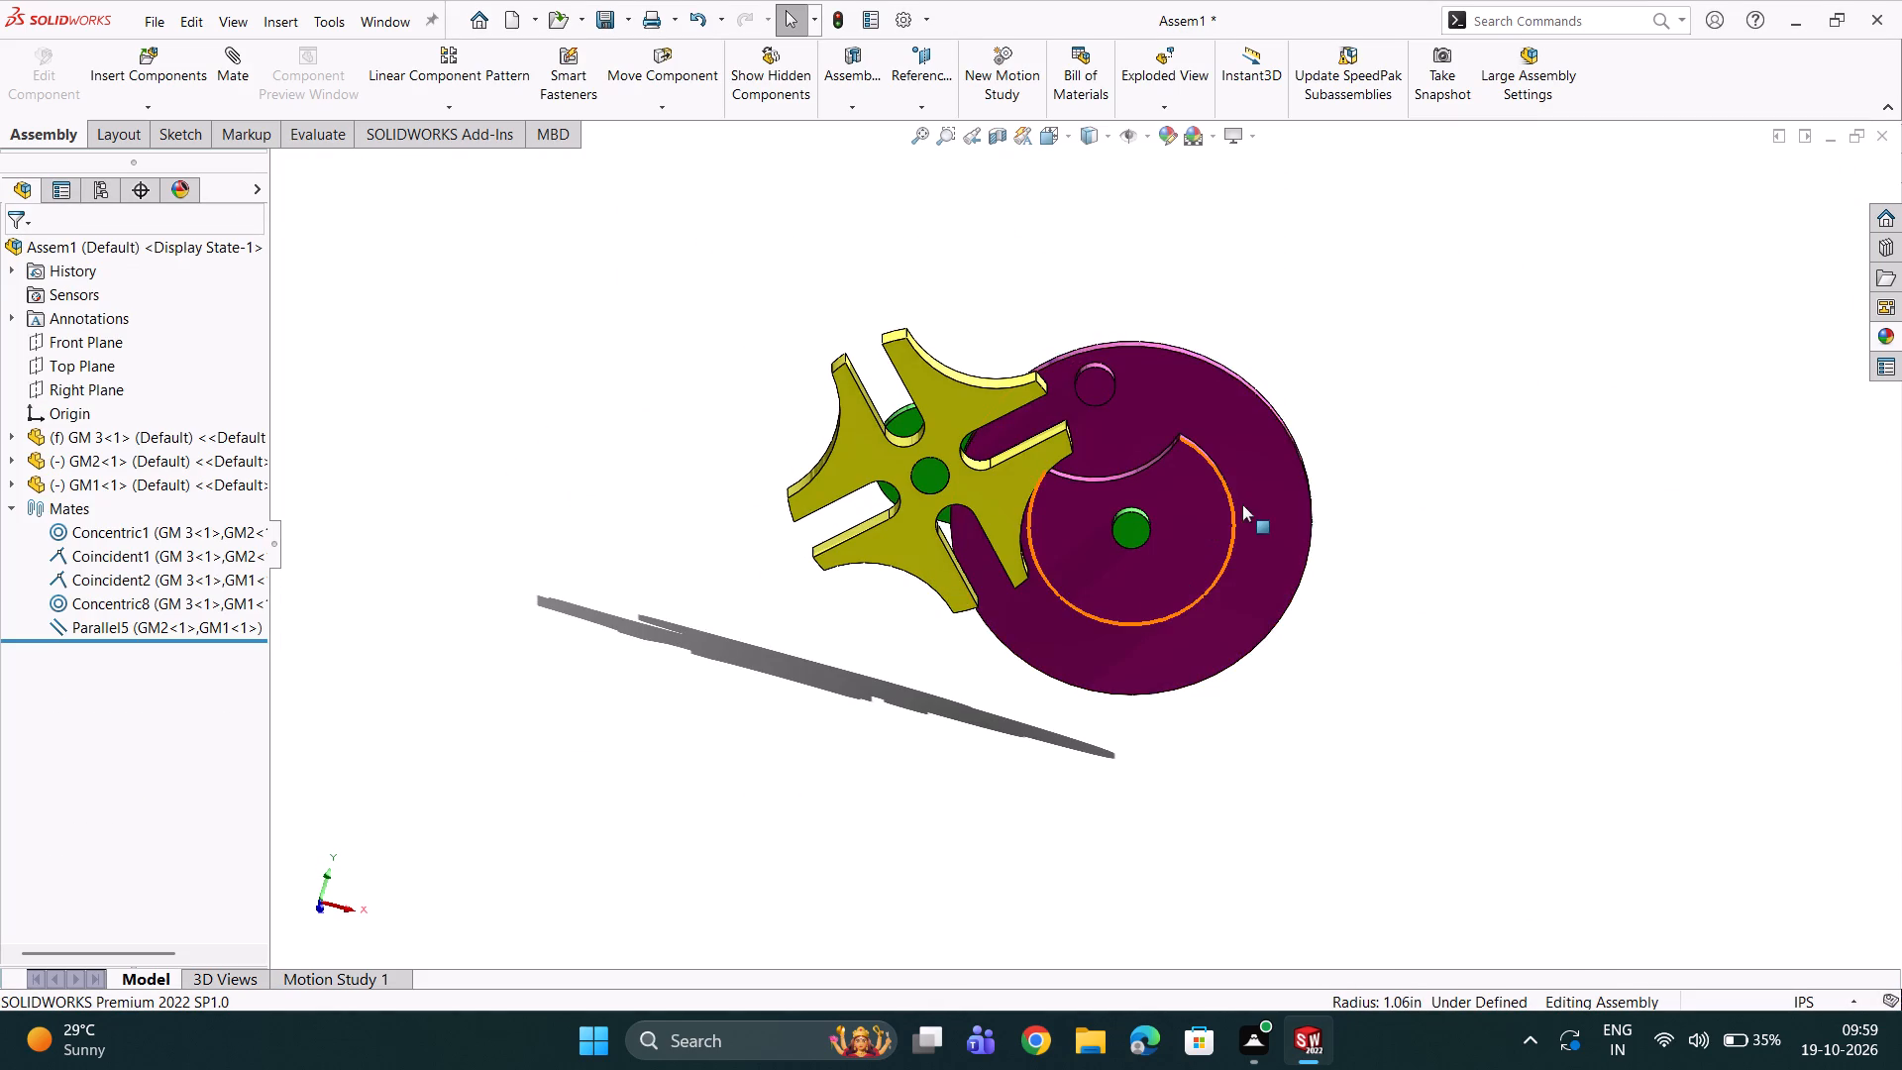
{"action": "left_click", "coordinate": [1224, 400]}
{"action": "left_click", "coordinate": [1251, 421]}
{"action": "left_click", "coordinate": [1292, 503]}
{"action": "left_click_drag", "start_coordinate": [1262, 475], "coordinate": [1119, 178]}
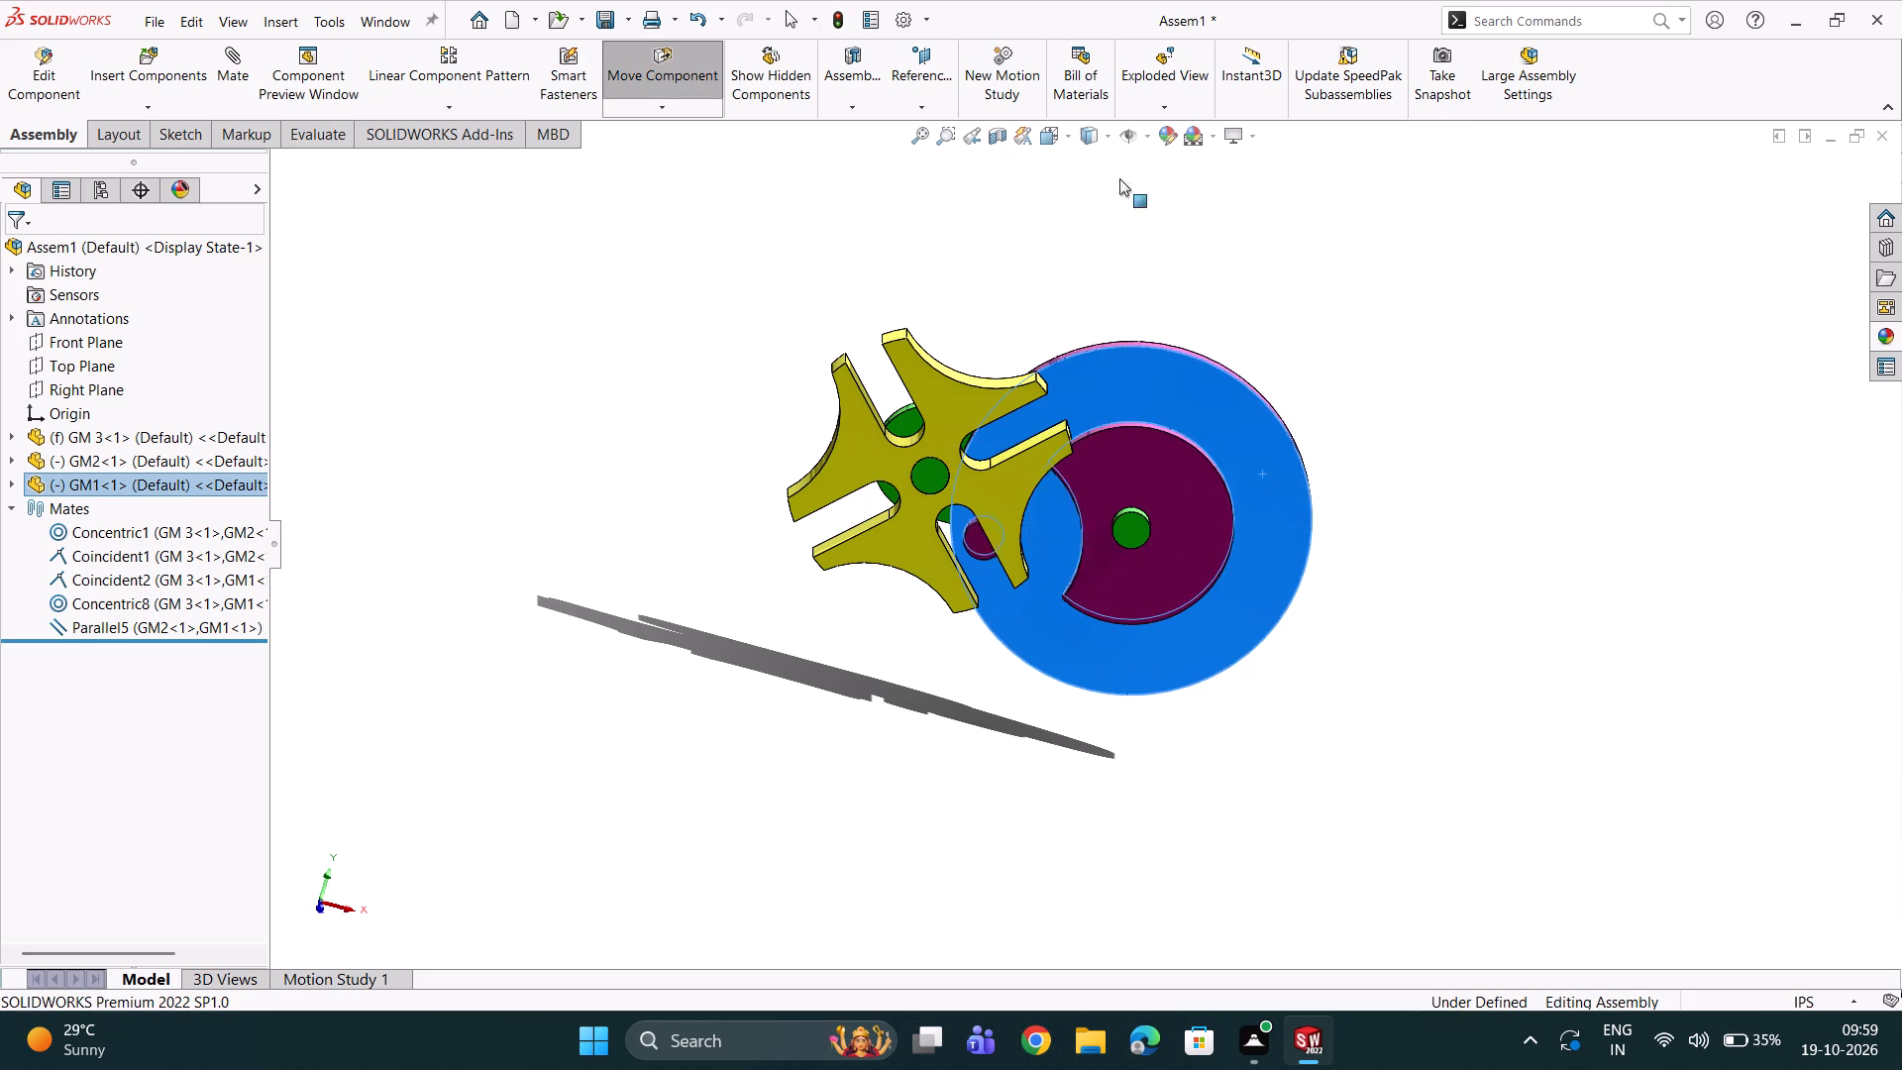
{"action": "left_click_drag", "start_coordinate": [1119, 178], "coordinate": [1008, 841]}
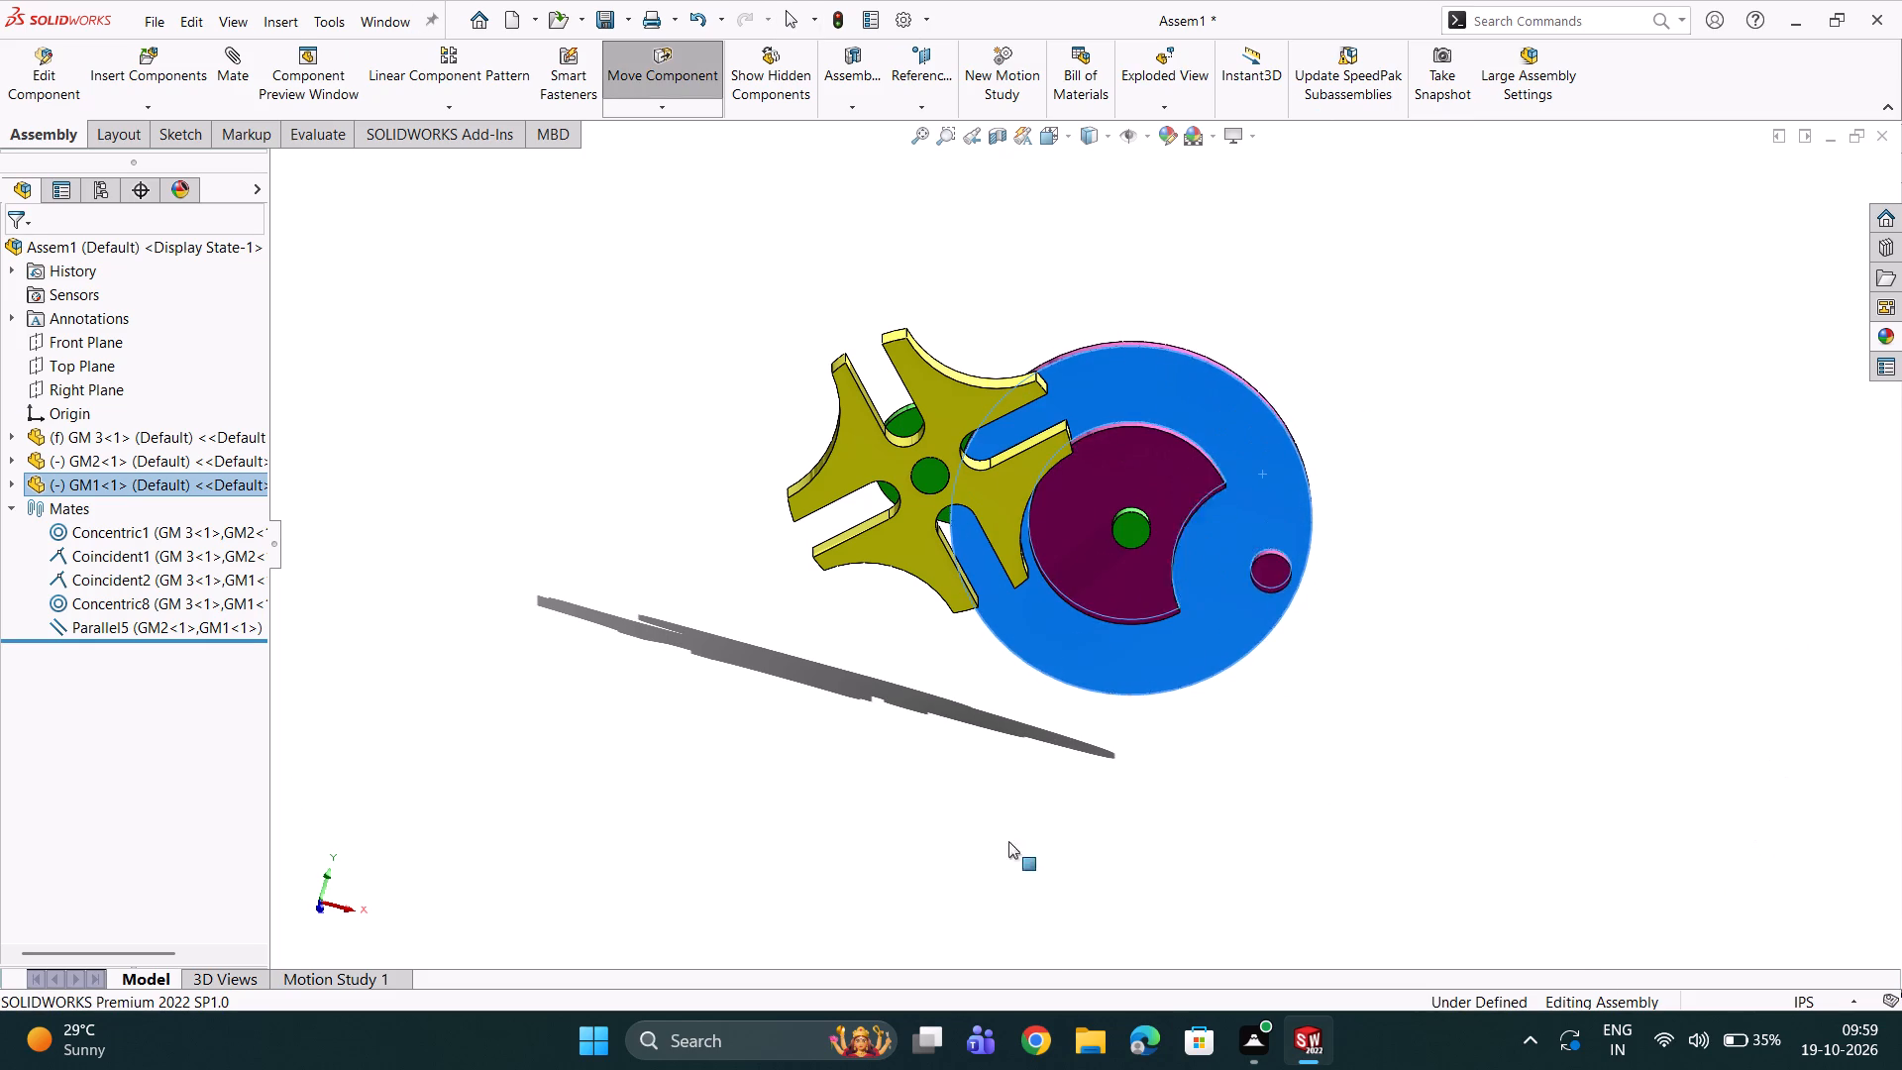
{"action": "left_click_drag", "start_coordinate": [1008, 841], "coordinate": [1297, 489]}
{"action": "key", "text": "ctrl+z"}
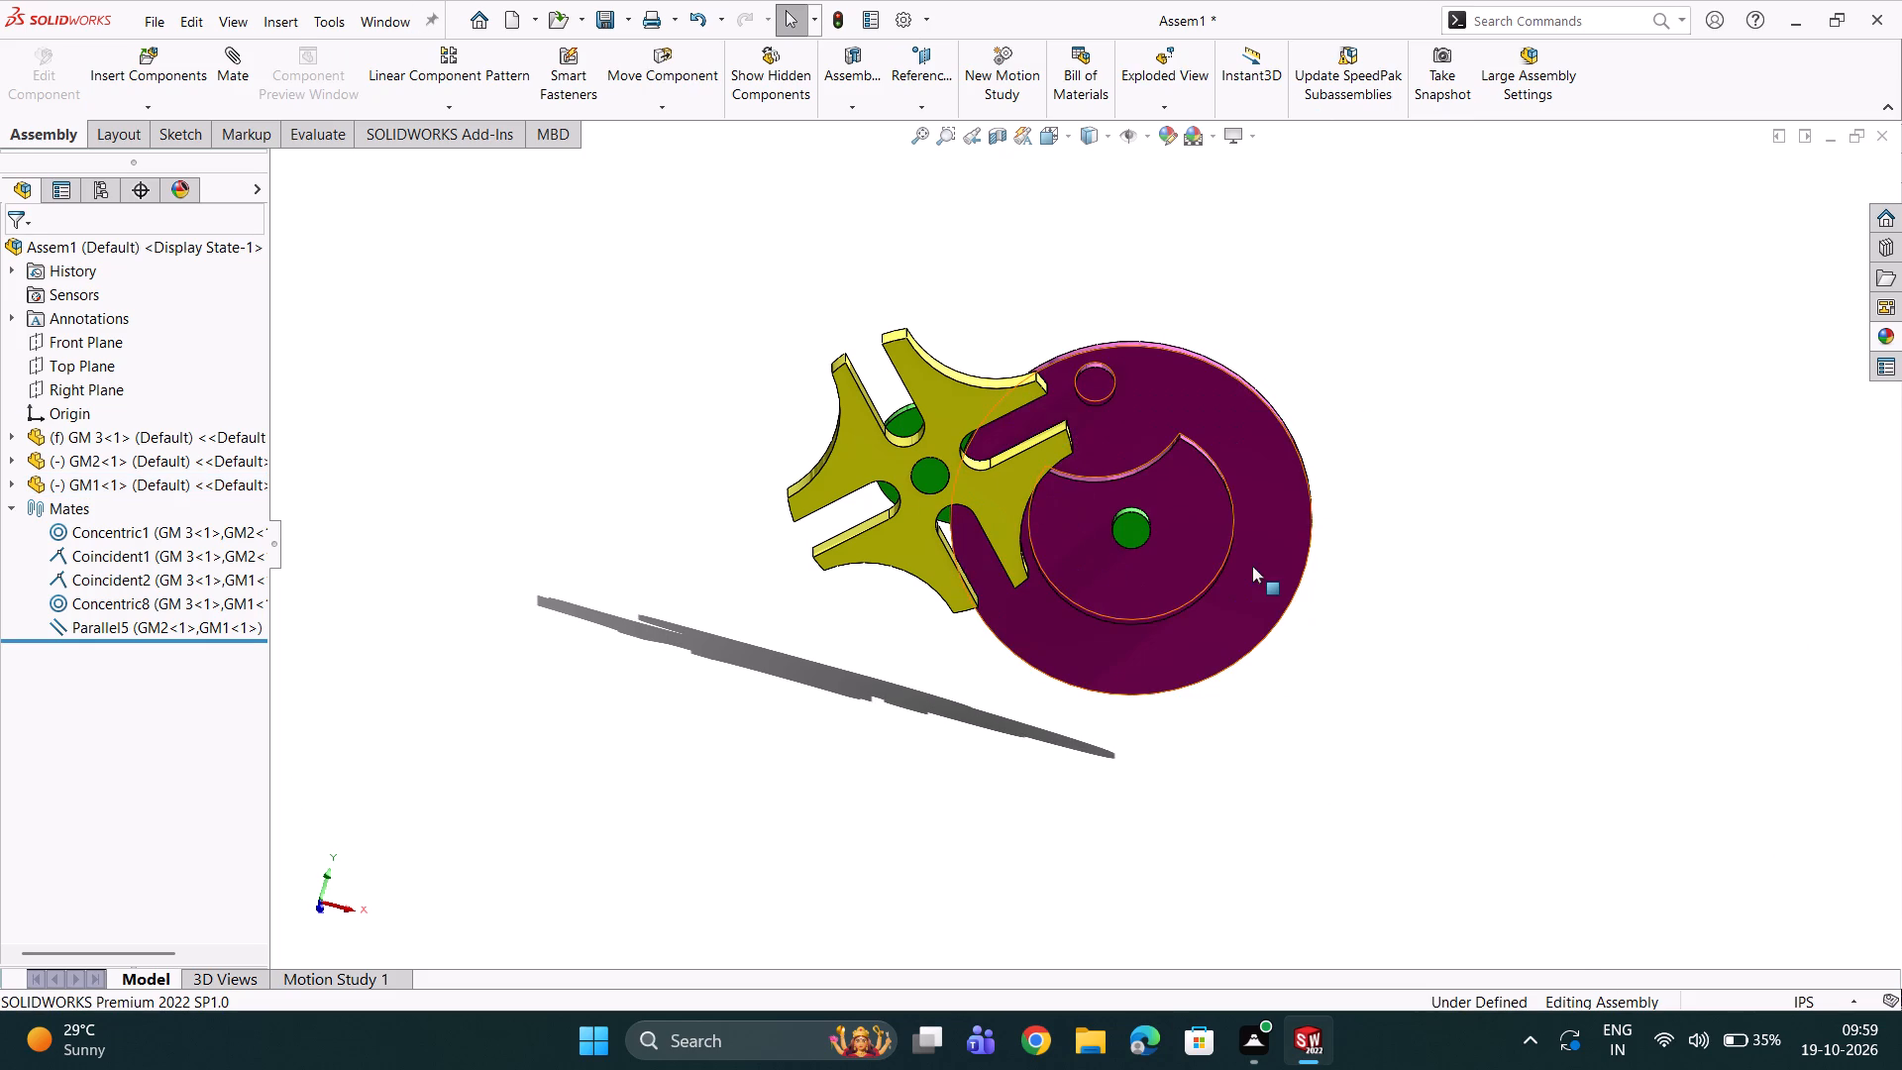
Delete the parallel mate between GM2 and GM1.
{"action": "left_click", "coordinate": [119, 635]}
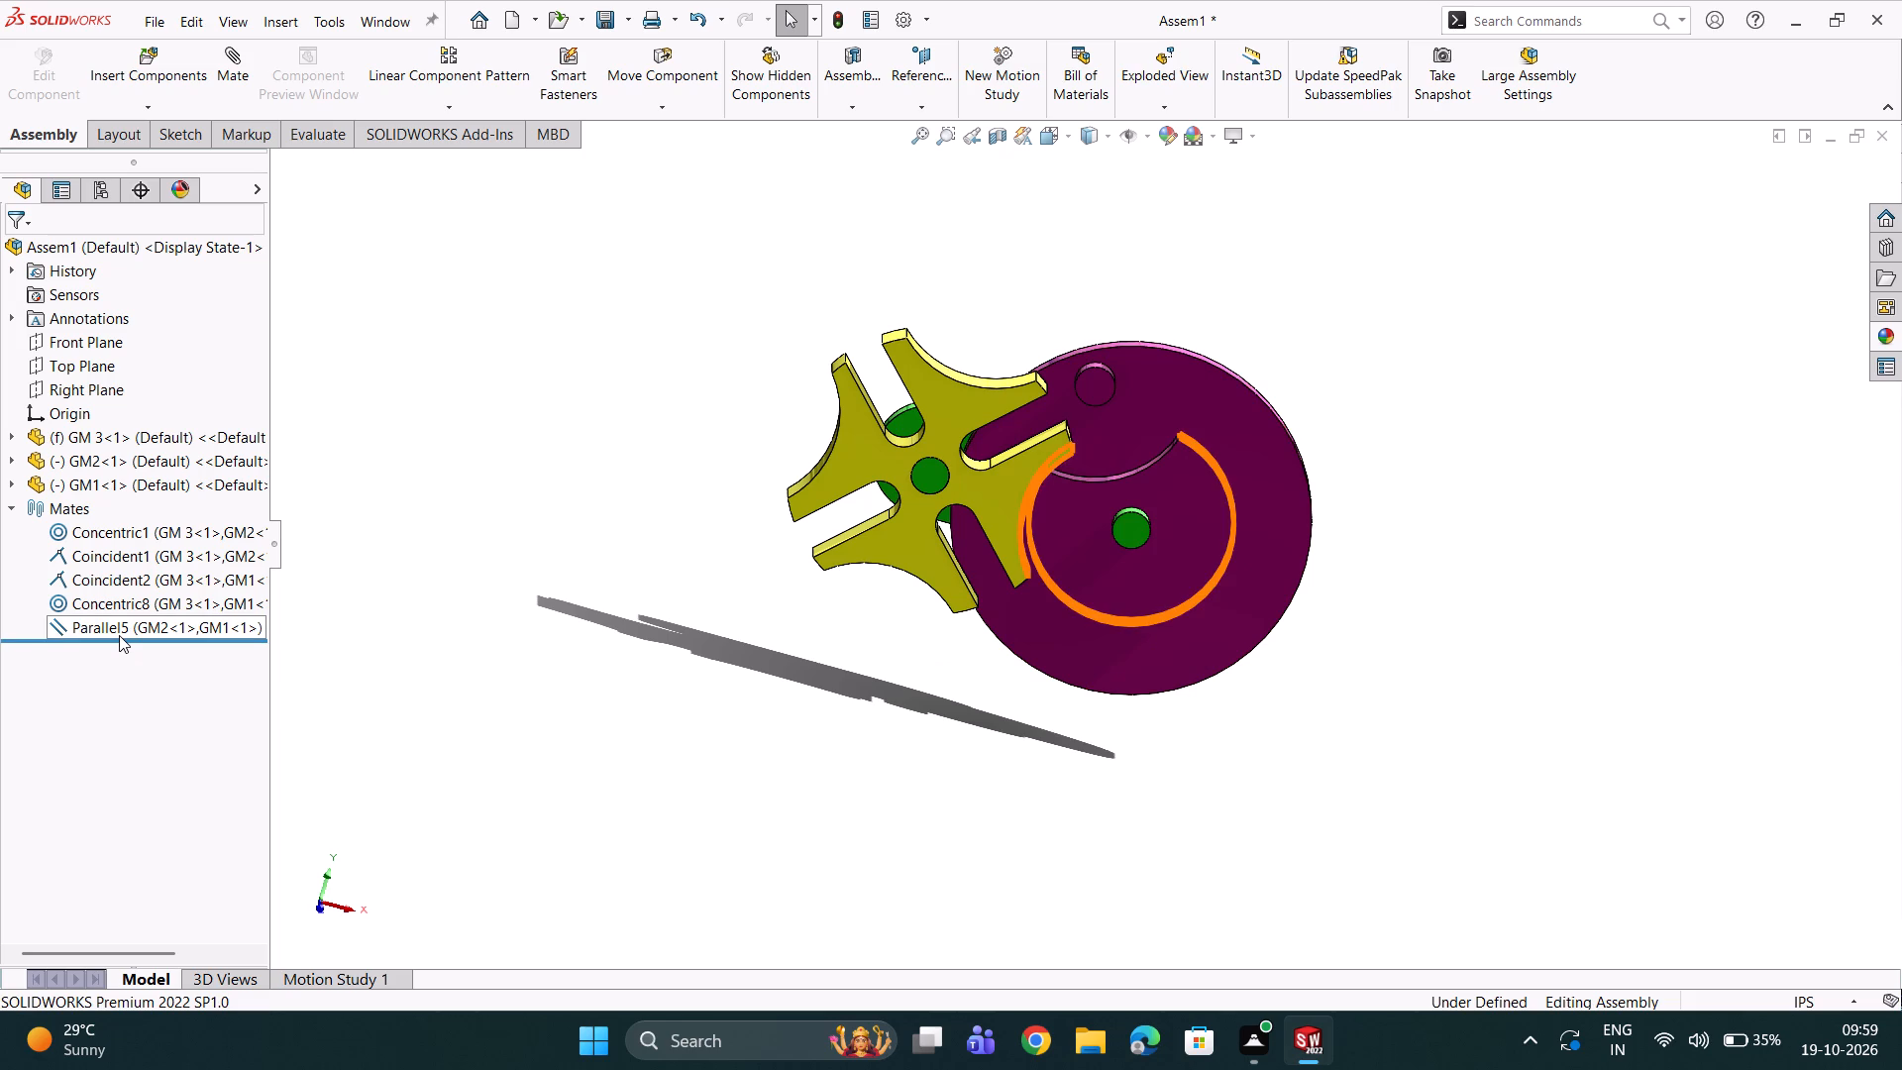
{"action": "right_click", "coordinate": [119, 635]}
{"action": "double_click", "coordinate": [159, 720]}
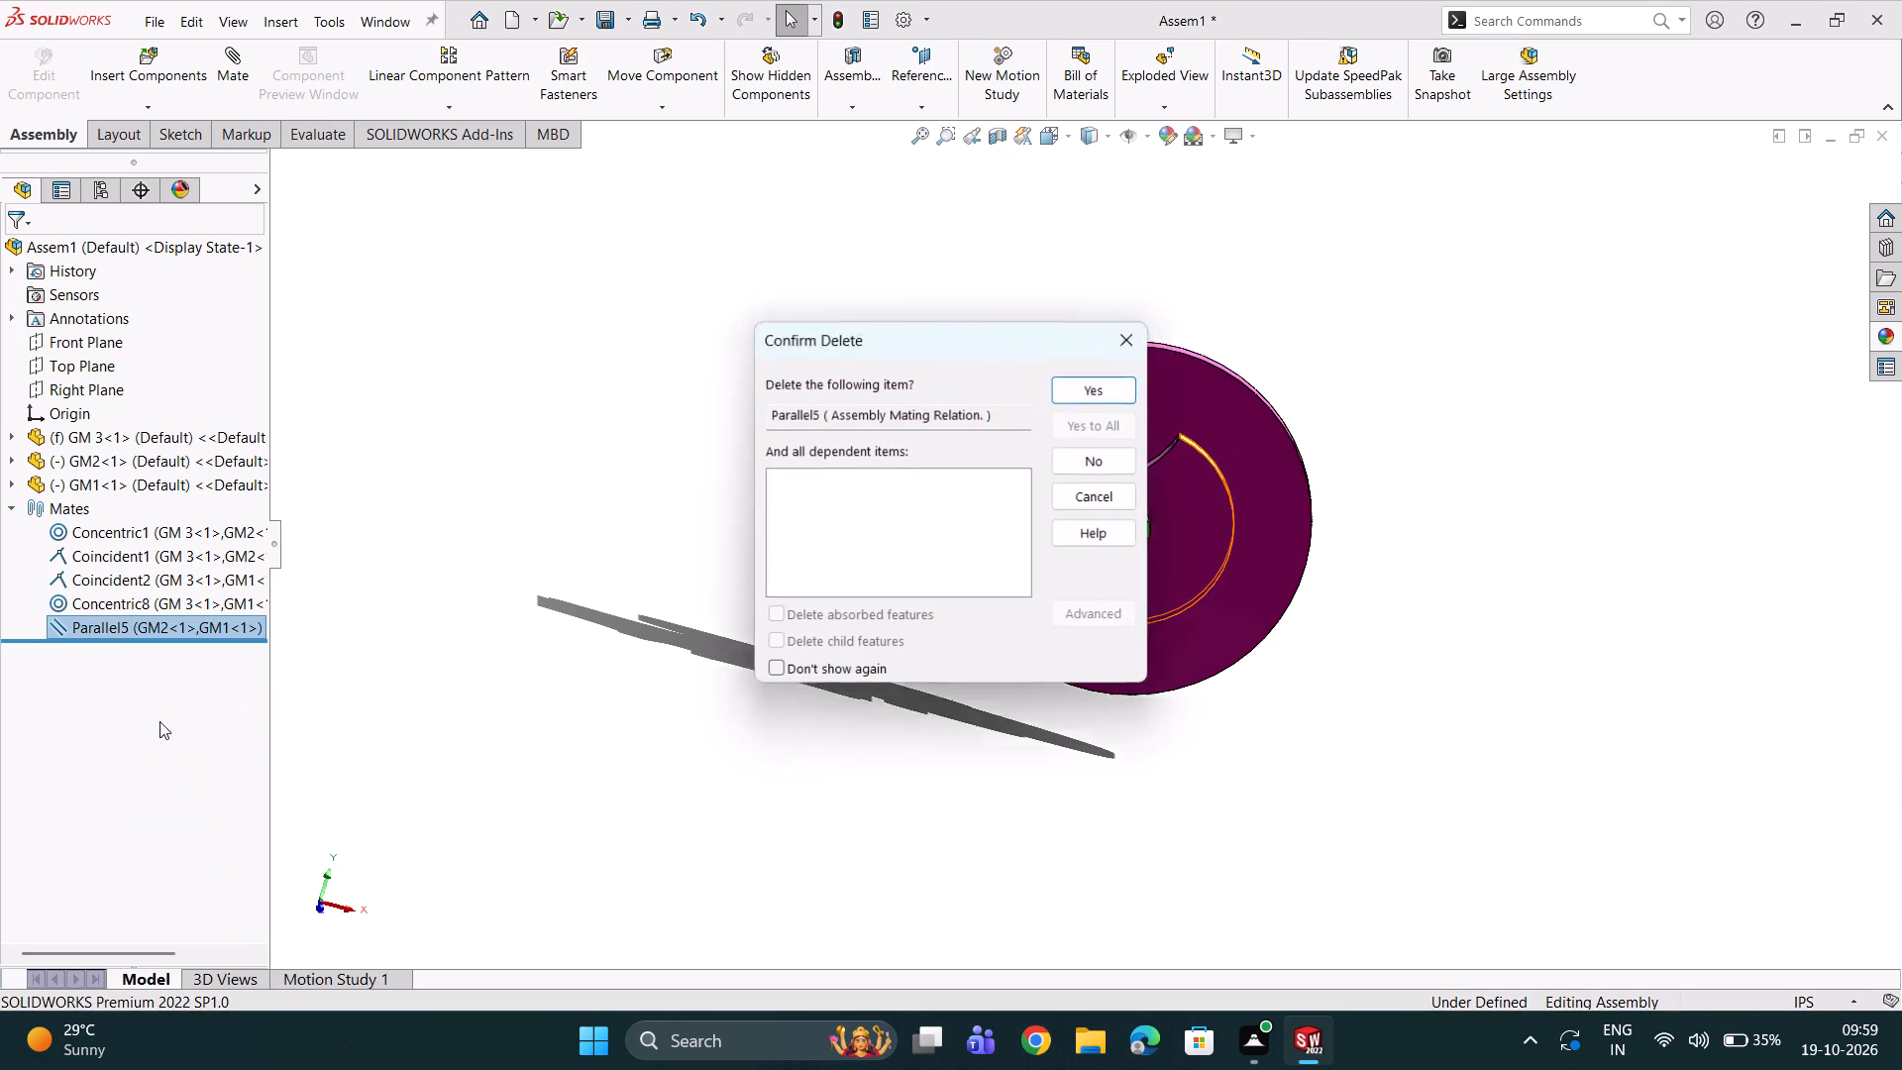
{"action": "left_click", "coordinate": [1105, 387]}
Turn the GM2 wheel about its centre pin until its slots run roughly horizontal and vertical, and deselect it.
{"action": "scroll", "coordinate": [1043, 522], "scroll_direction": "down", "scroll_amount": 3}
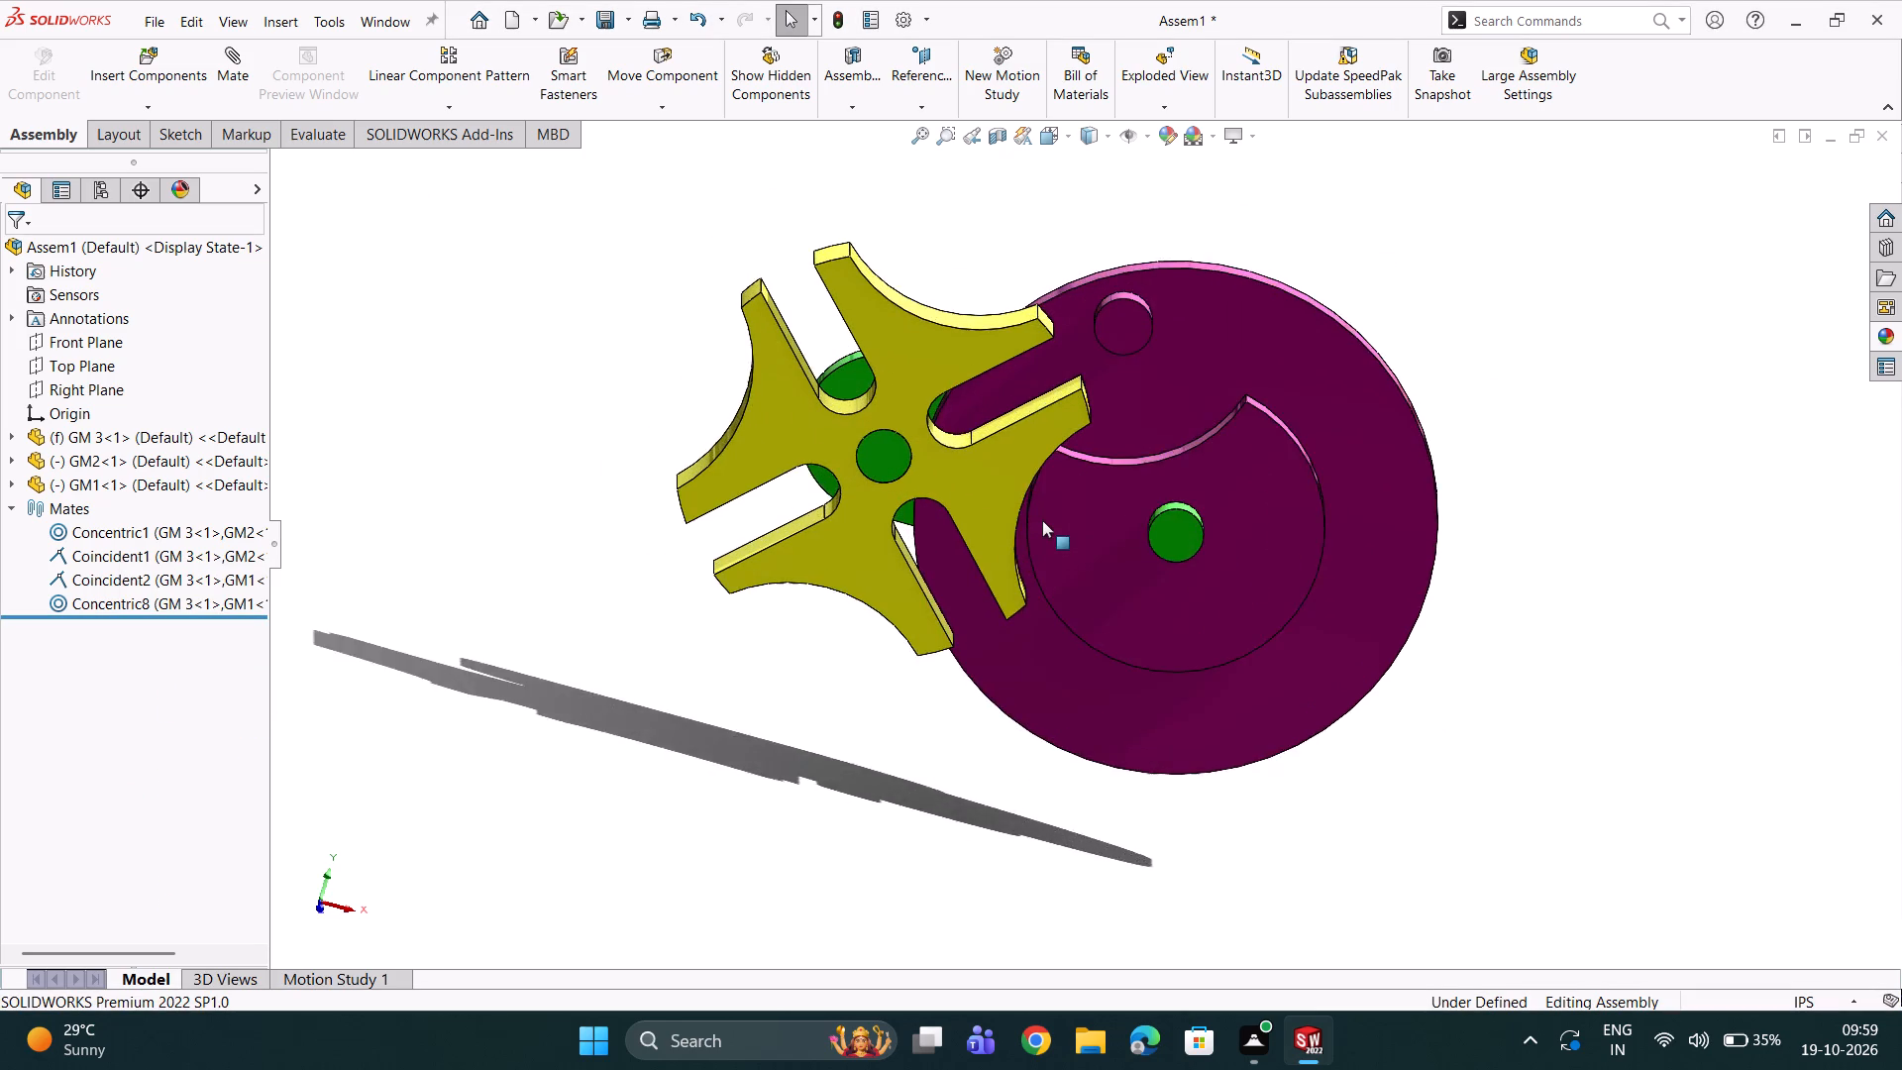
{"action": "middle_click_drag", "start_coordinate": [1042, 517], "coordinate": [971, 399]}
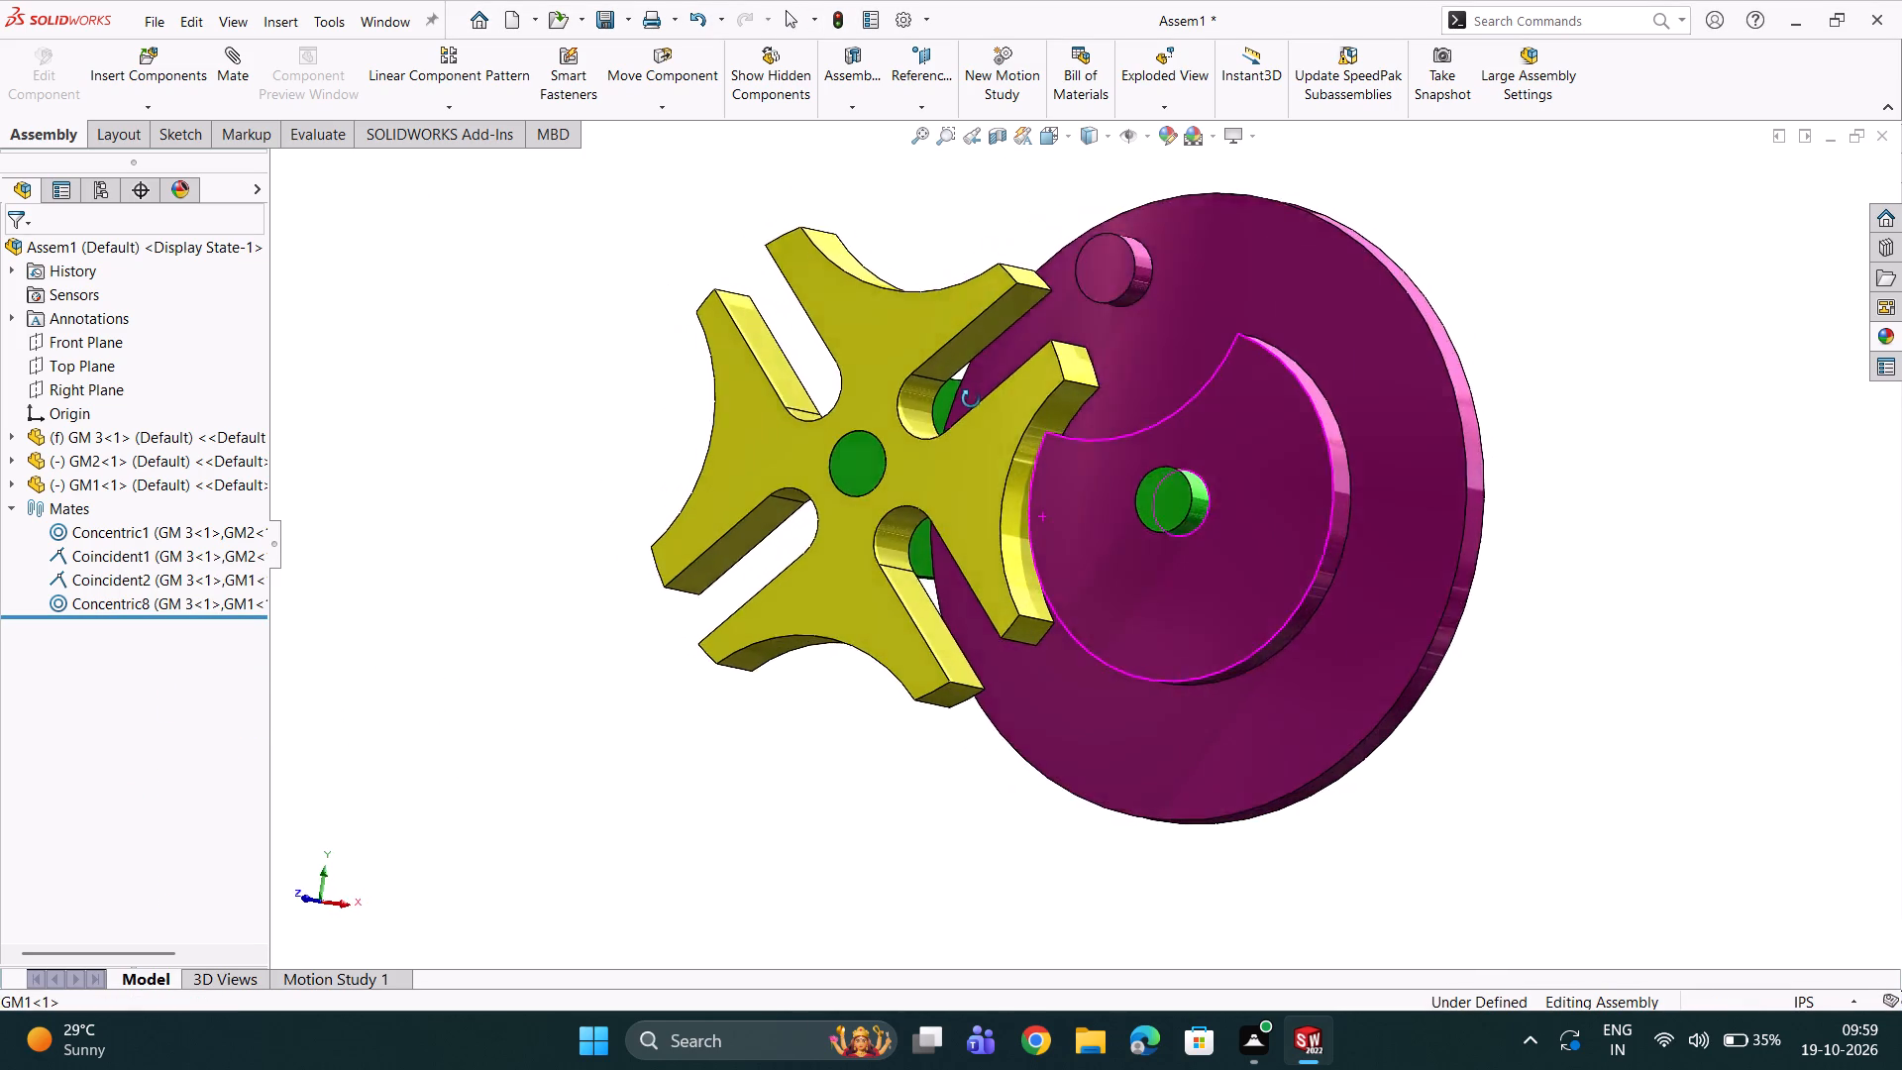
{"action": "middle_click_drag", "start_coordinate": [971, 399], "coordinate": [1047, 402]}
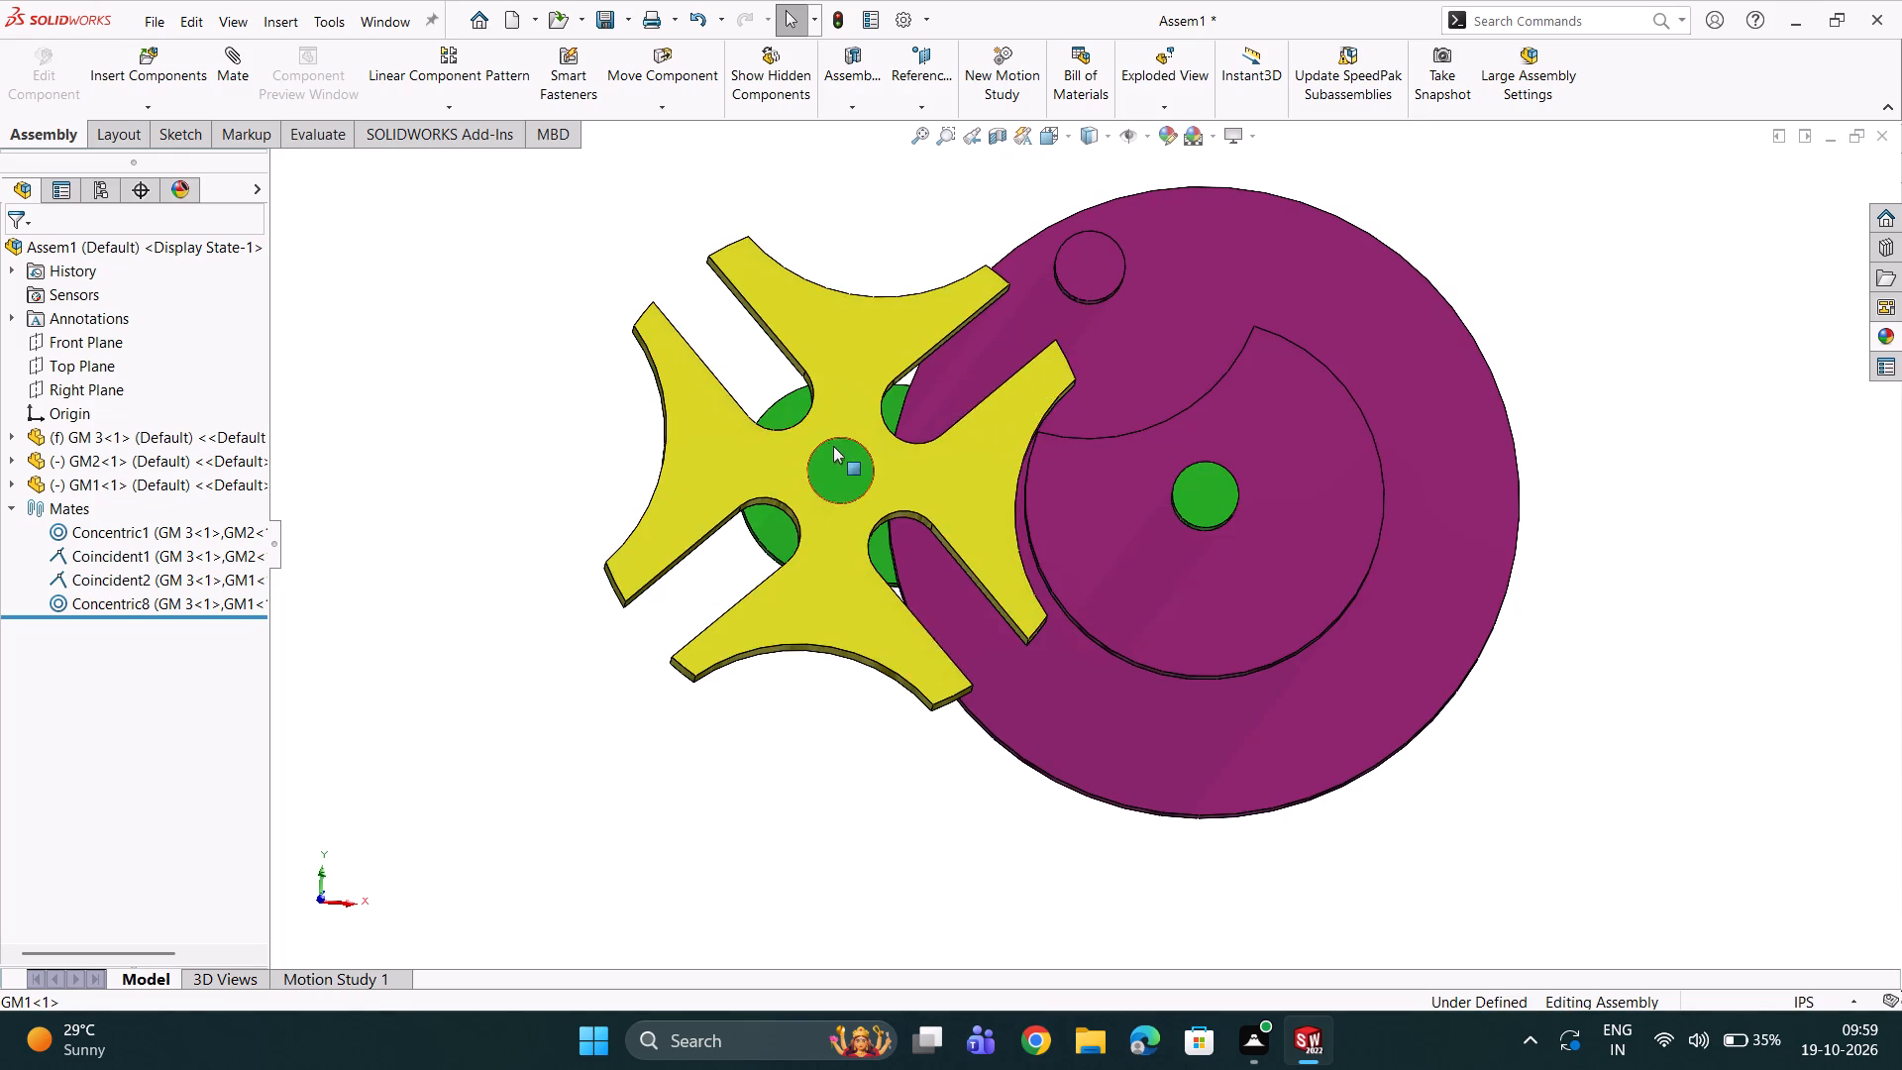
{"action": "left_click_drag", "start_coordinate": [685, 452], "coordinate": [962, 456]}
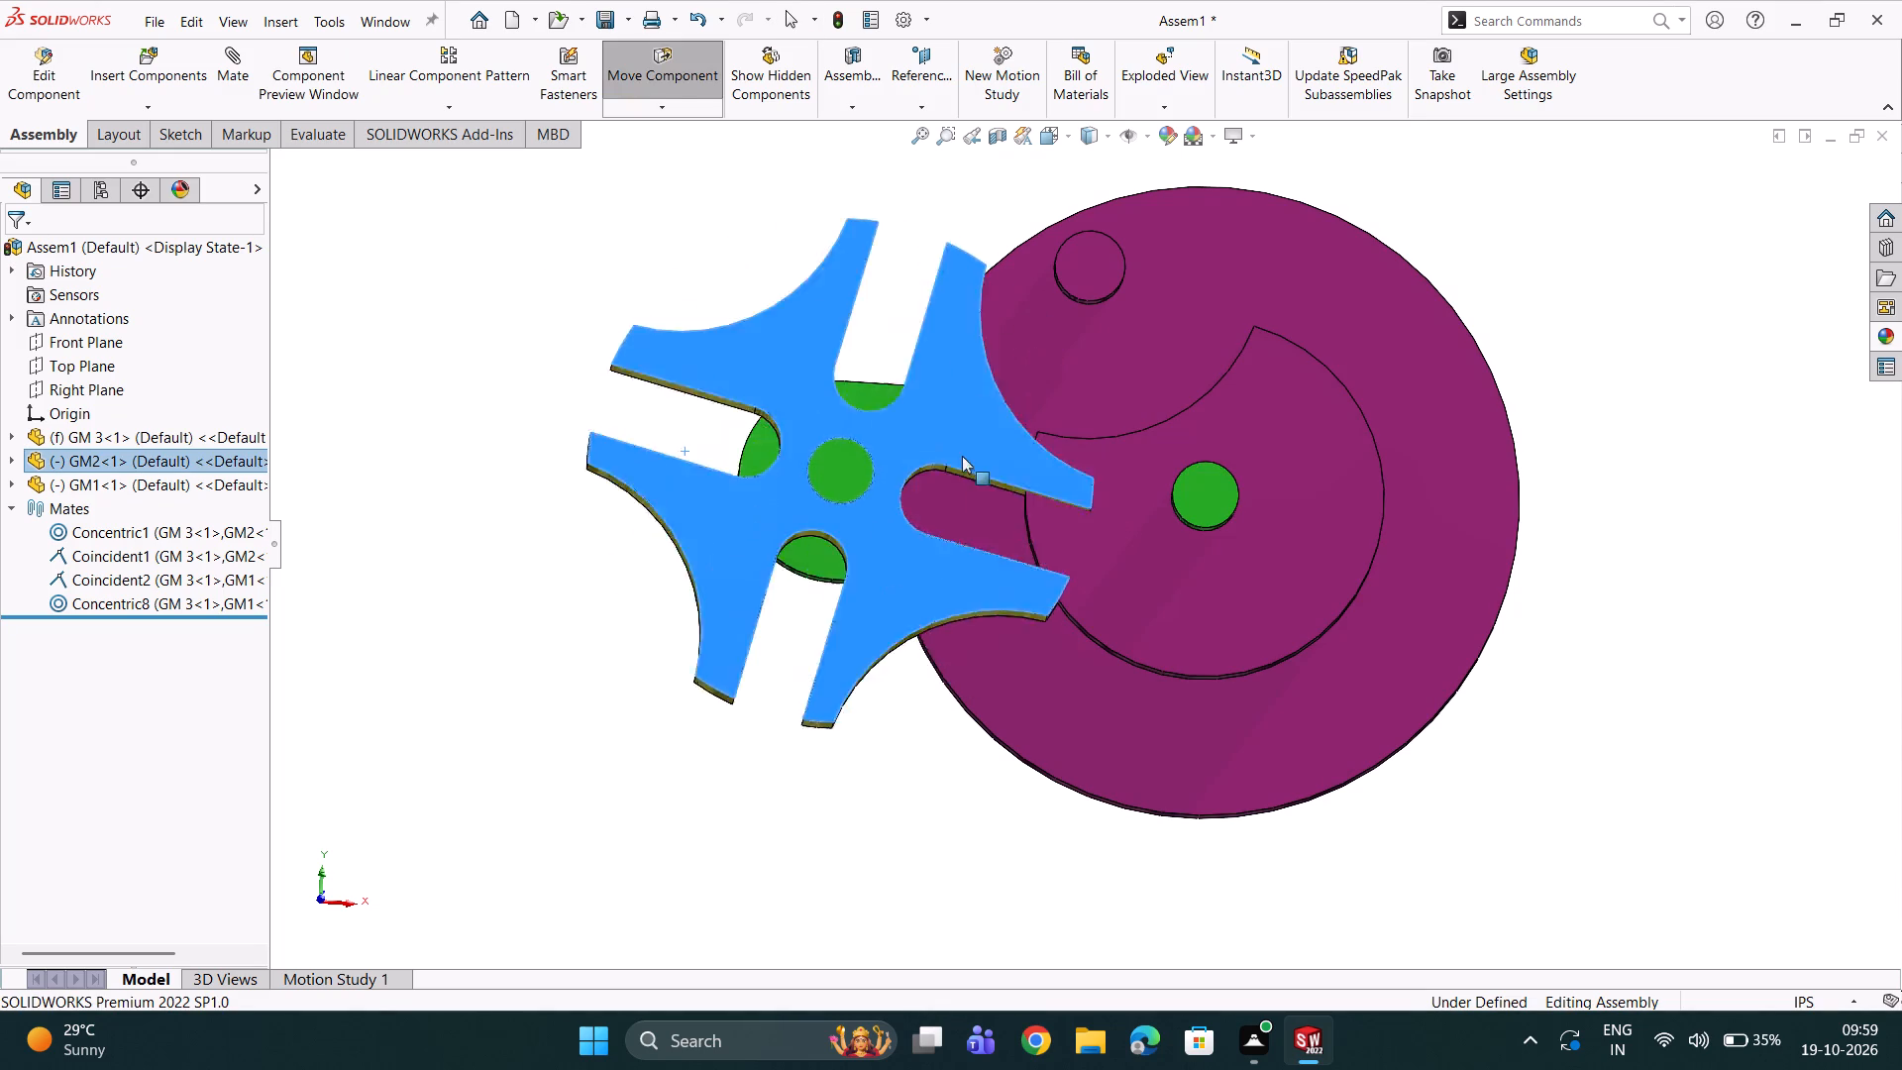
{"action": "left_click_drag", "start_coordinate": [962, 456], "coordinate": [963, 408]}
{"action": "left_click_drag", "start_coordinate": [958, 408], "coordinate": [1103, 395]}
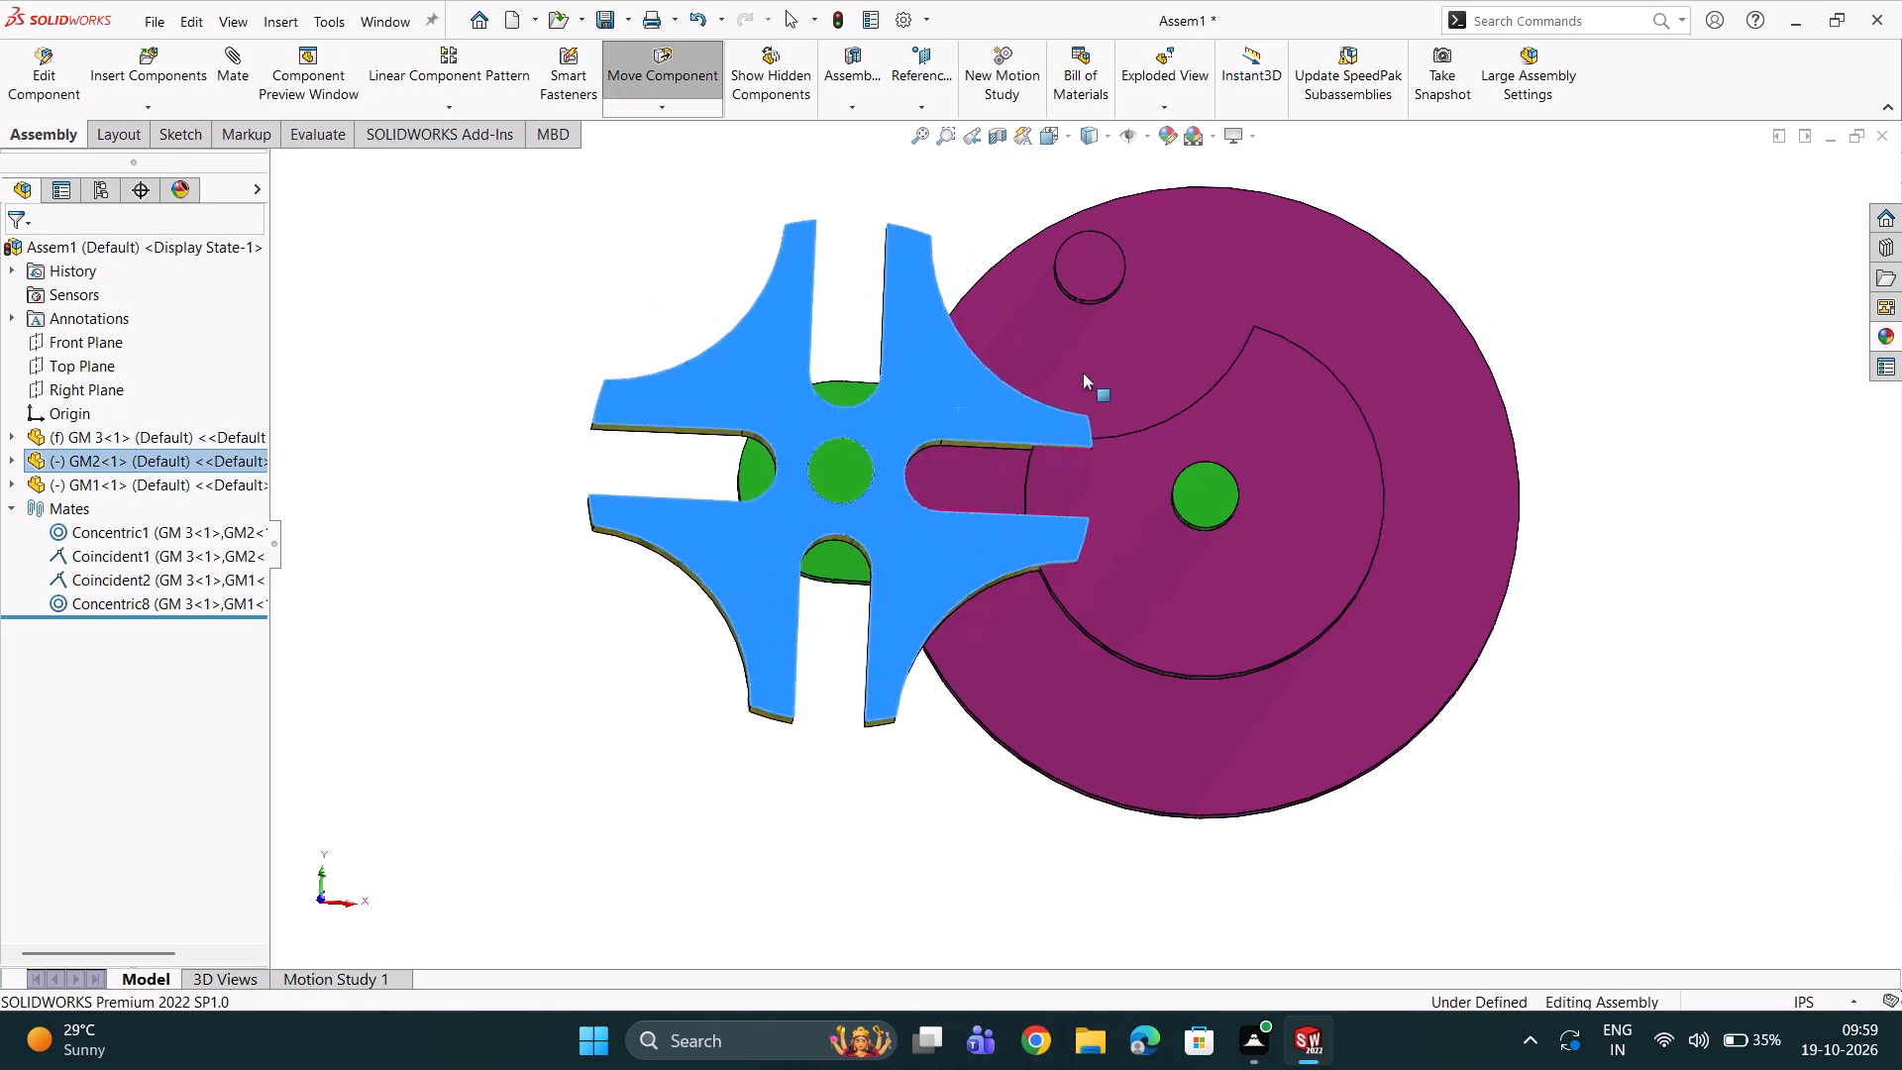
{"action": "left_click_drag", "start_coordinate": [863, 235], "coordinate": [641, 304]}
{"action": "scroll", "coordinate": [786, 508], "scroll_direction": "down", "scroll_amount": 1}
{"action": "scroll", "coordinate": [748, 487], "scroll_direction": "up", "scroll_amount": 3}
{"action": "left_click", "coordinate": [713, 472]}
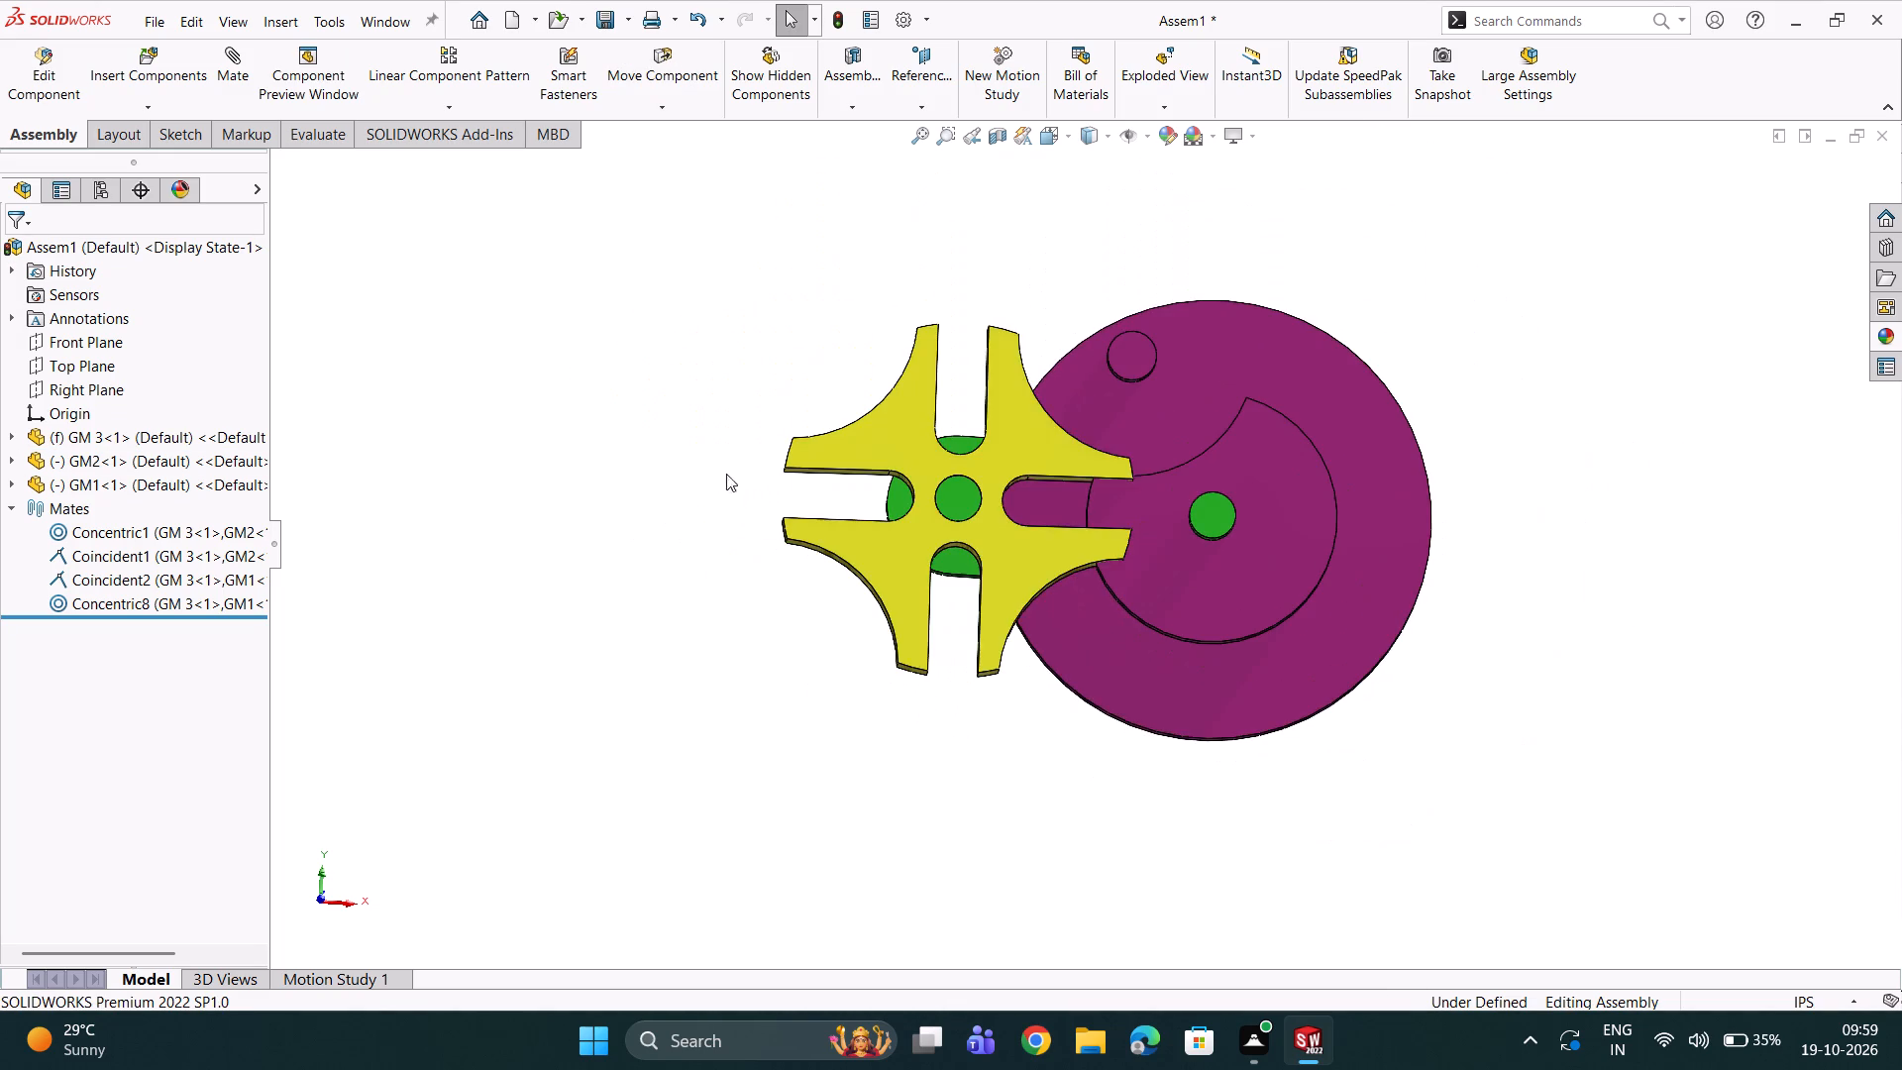
Turn the GM2 wheel about its centre pin until one concave edge nests against GM1's round raised boss.
{"action": "scroll", "coordinate": [946, 429], "scroll_direction": "down", "scroll_amount": 2}
{"action": "scroll", "coordinate": [963, 437], "scroll_direction": "up", "scroll_amount": 2}
{"action": "scroll", "coordinate": [1125, 509], "scroll_direction": "up", "scroll_amount": 2}
{"action": "scroll", "coordinate": [1142, 522], "scroll_direction": "down", "scroll_amount": 3}
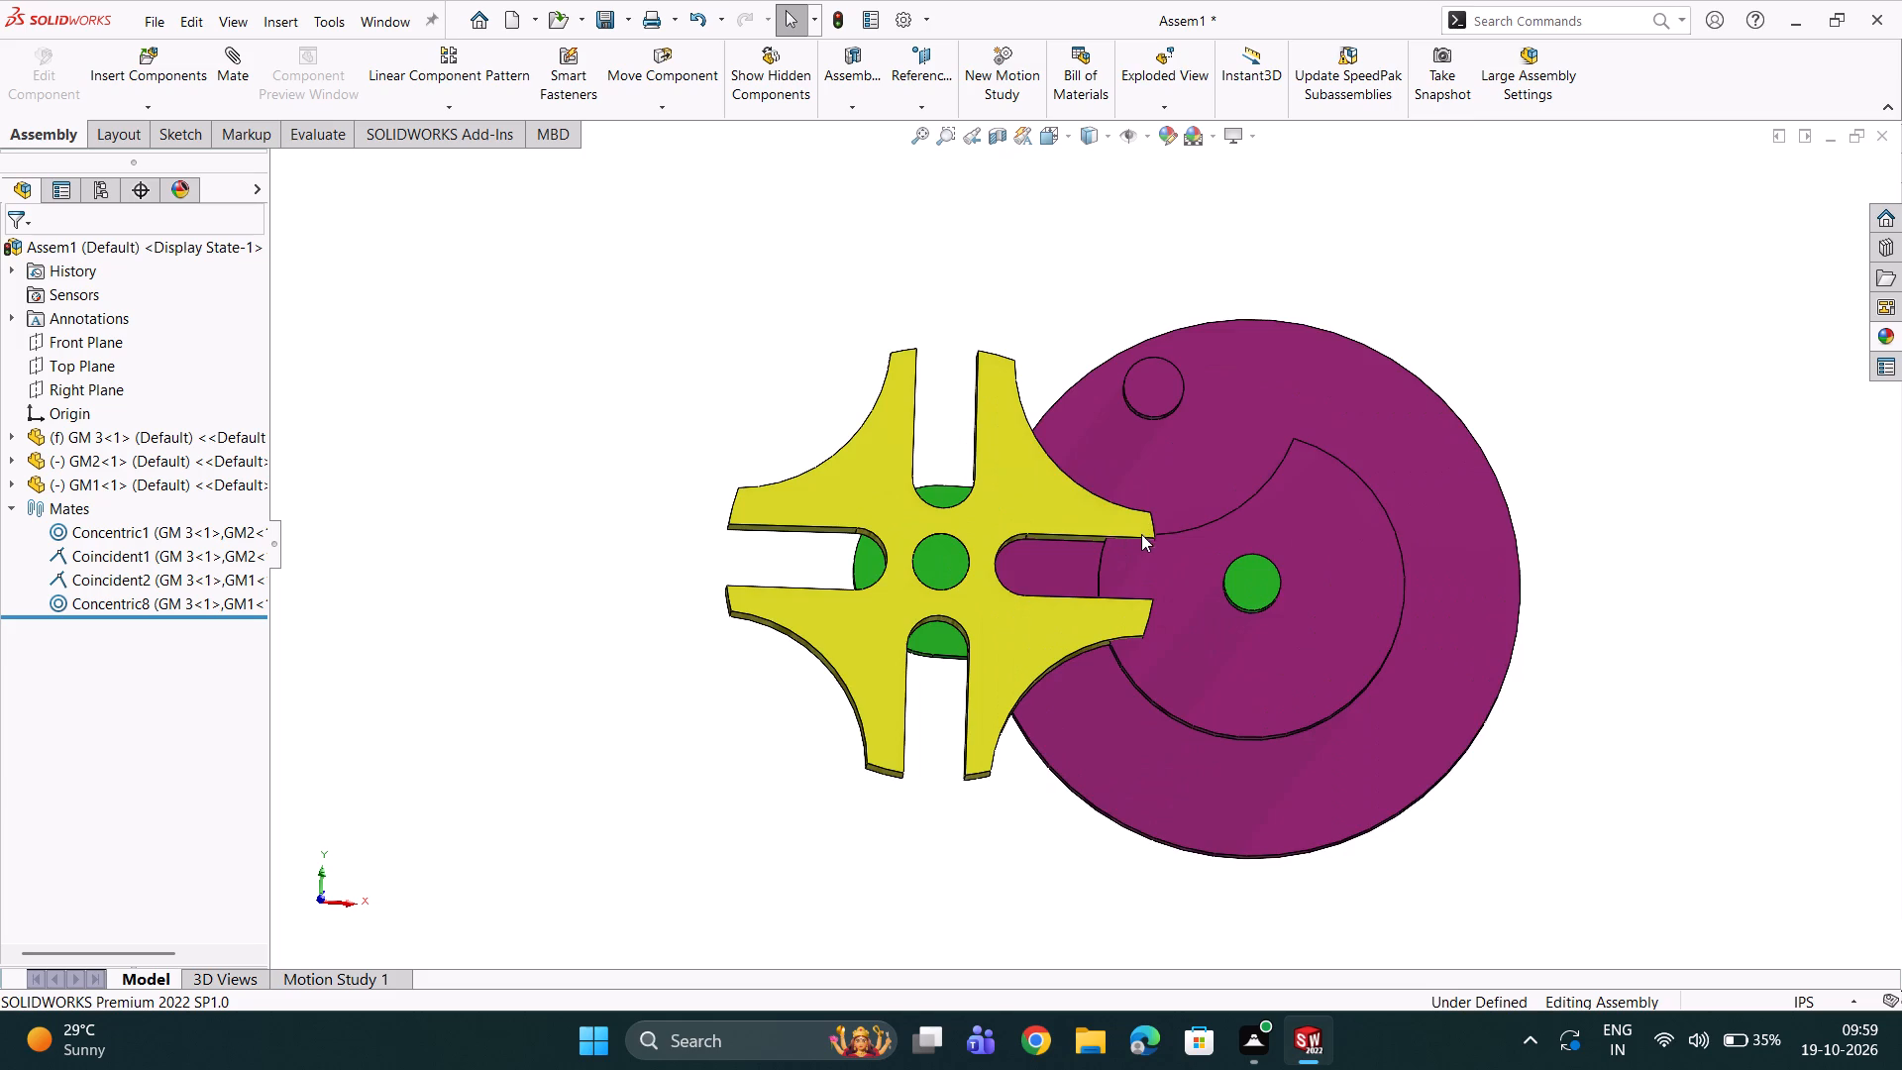
{"action": "scroll", "coordinate": [1136, 551], "scroll_direction": "down", "scroll_amount": 3}
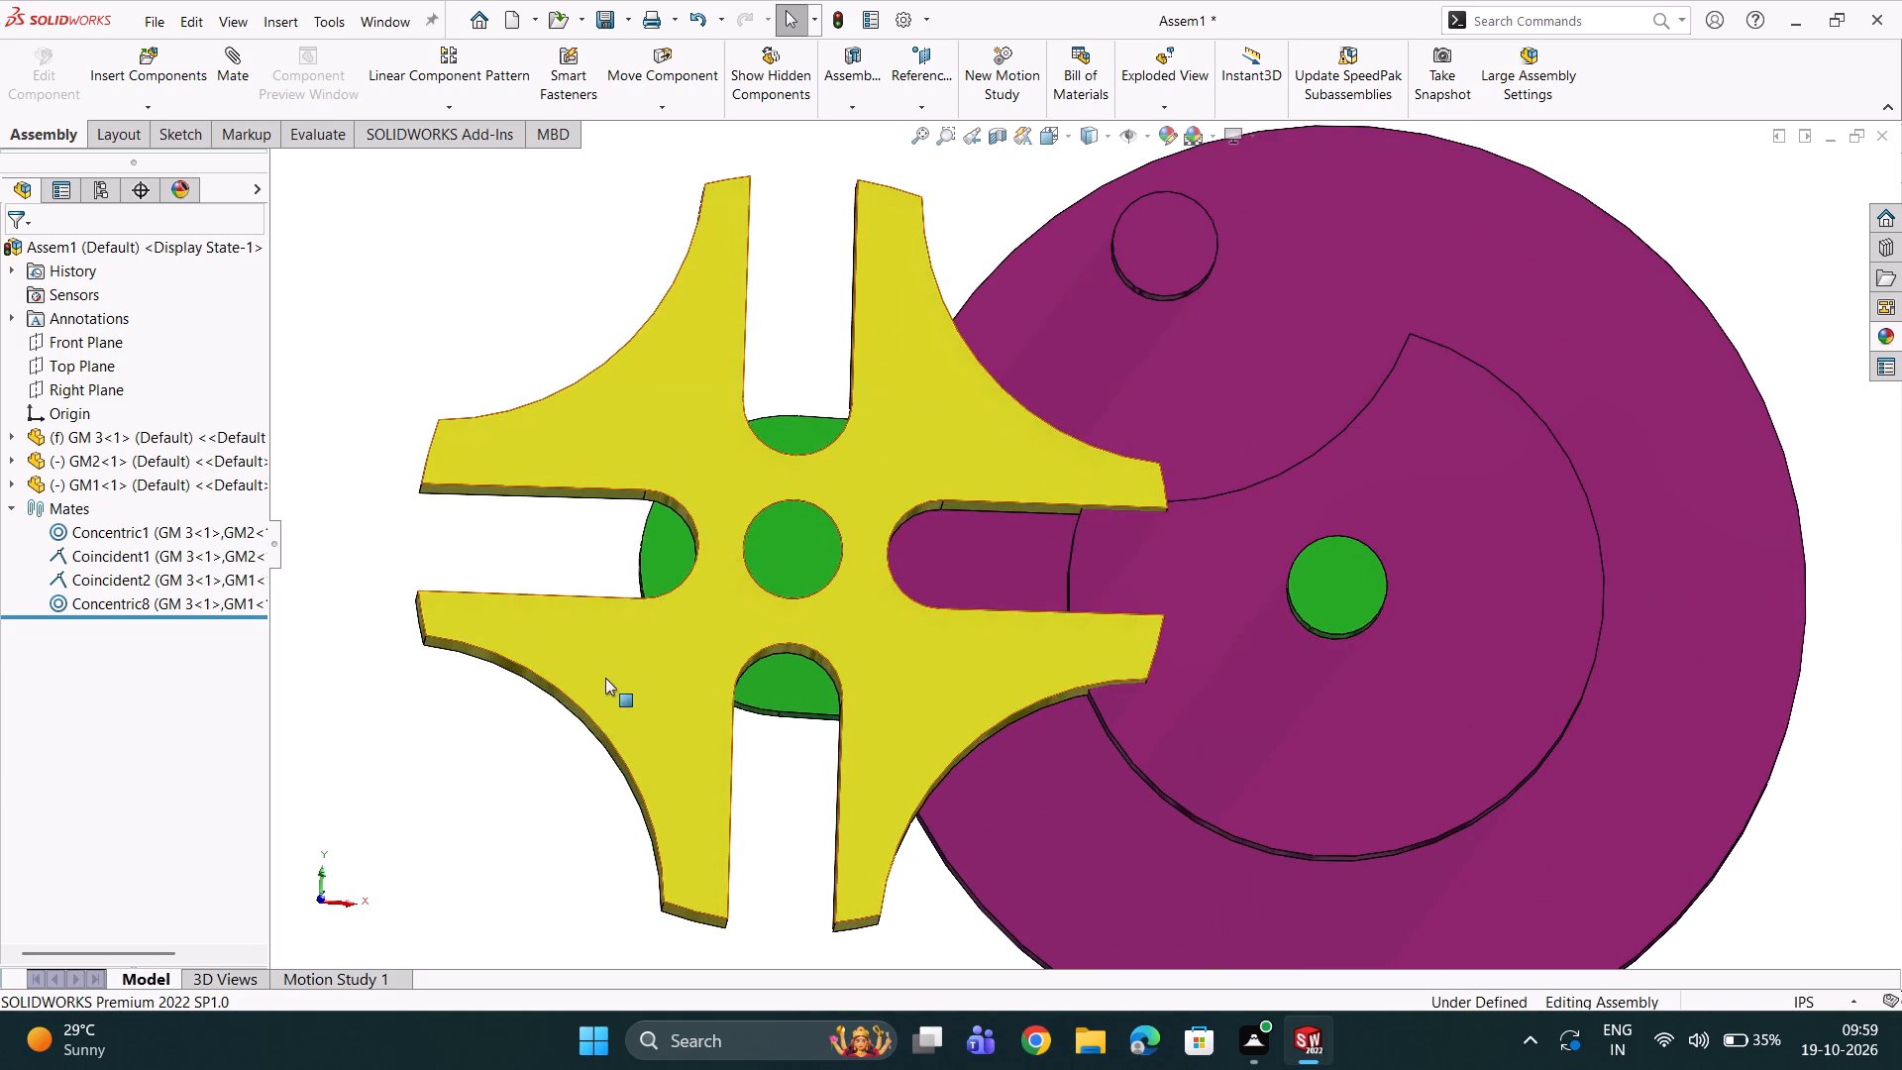
{"action": "left_click_drag", "start_coordinate": [610, 687], "coordinate": [659, 739]}
{"action": "left_click_drag", "start_coordinate": [694, 762], "coordinate": [901, 778]}
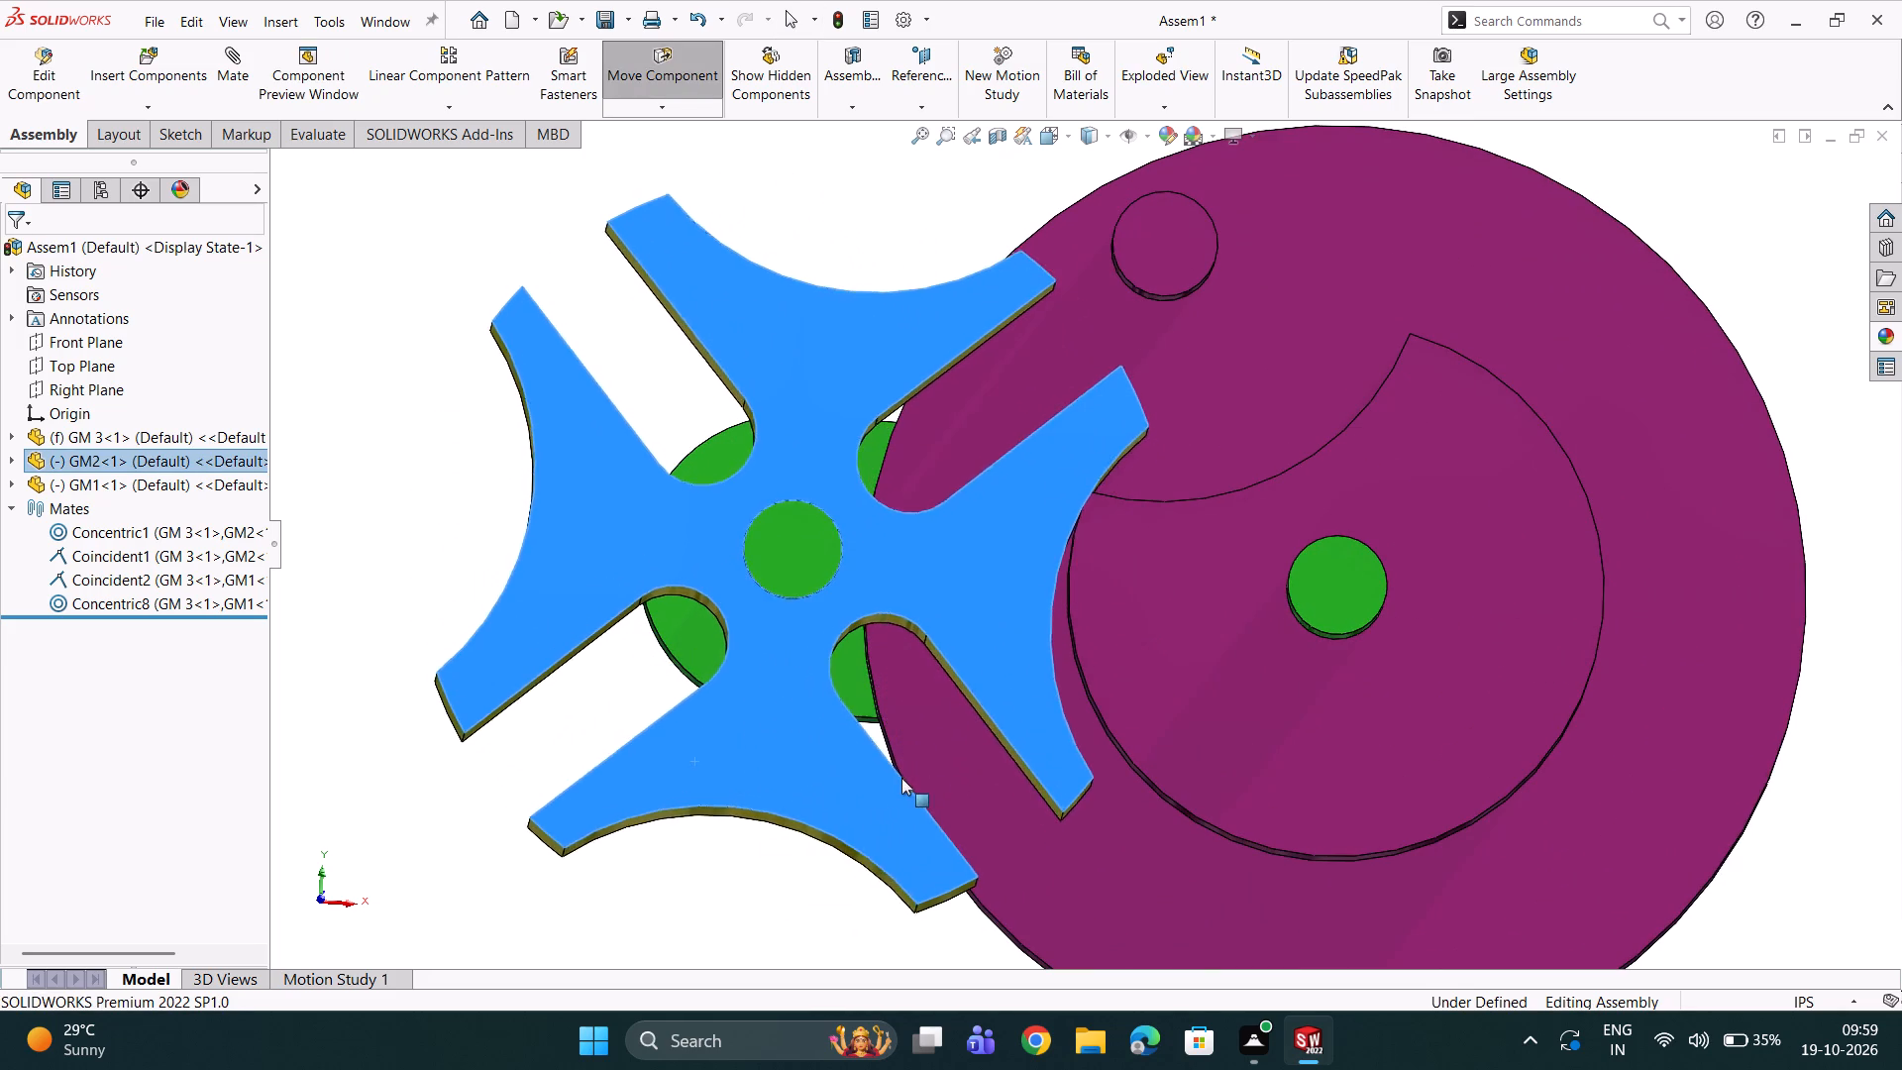
{"action": "left_click_drag", "start_coordinate": [901, 778], "coordinate": [925, 796]}
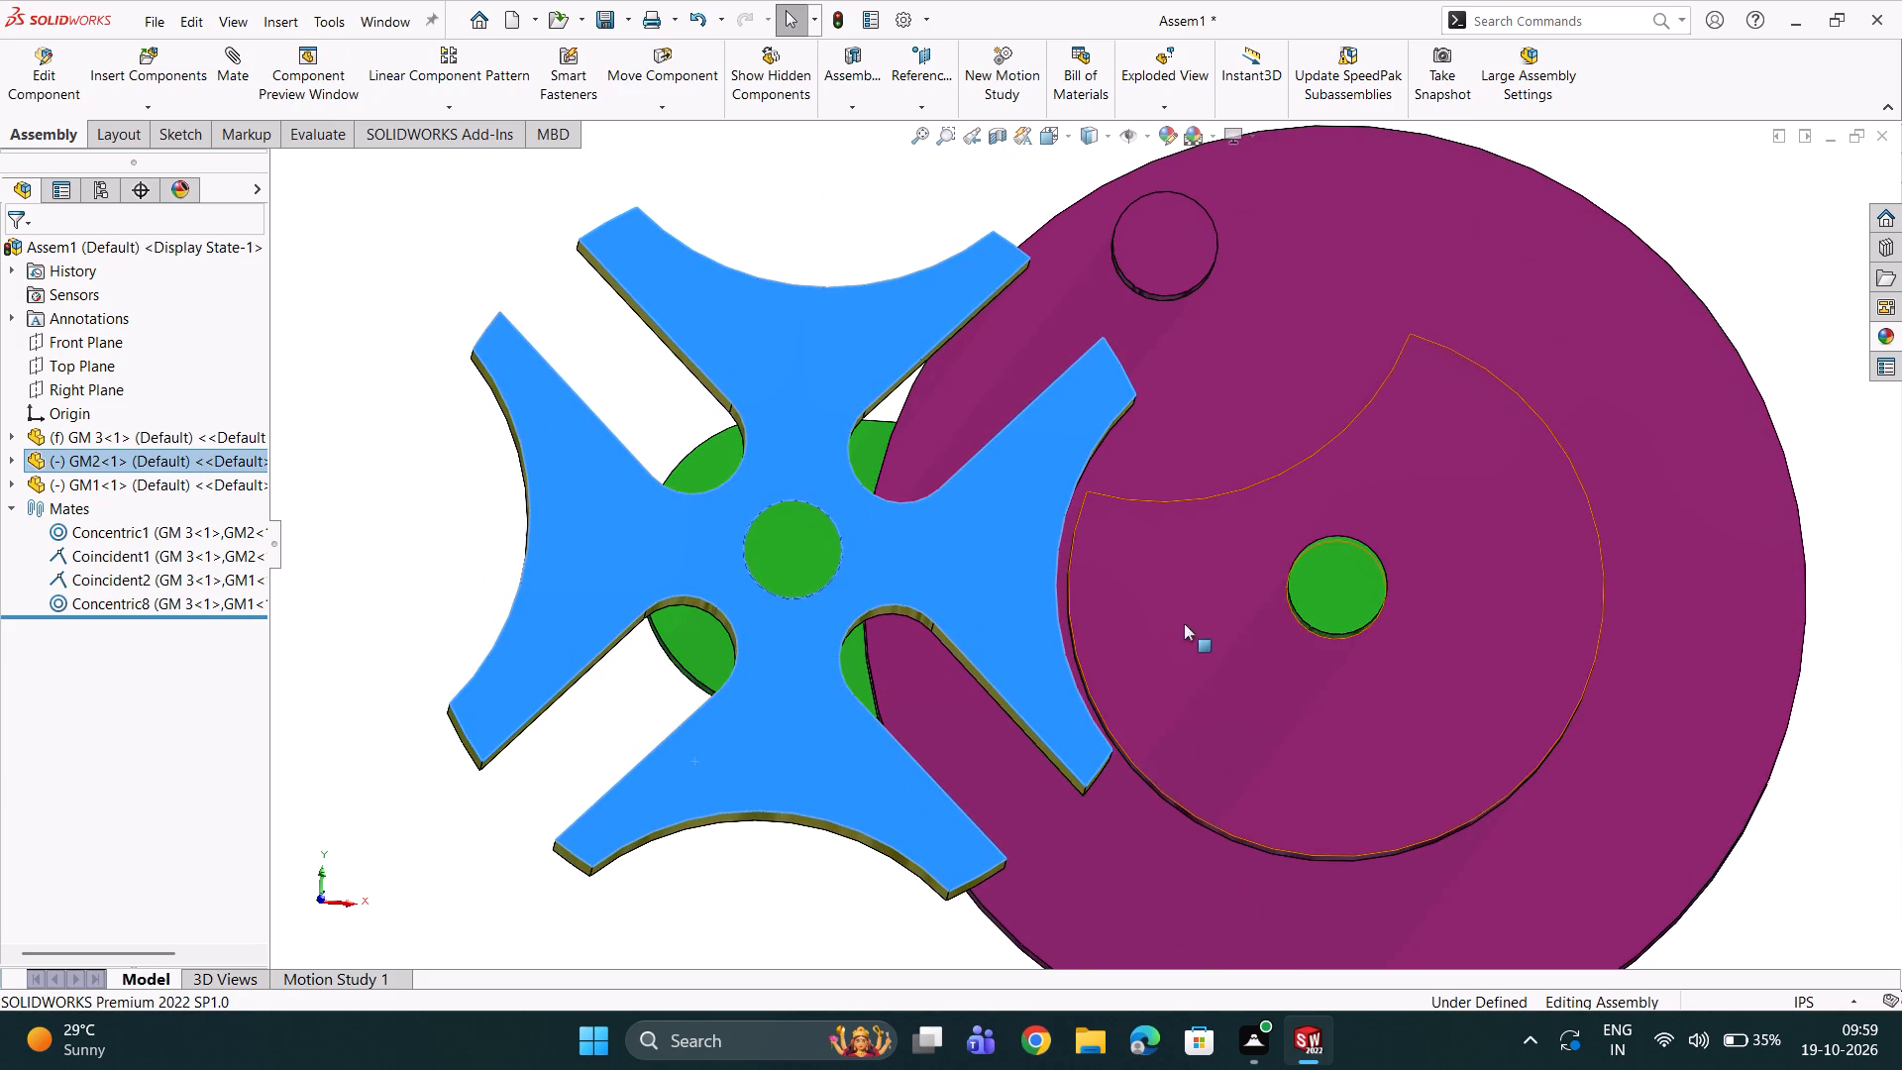
Rotate the GM1 drive disc until its drive pin and boss notch face directly away from the GM2 wheel, and deselect it.
{"action": "left_click", "coordinate": [1436, 439]}
{"action": "left_click_drag", "start_coordinate": [1444, 440], "coordinate": [1501, 581]}
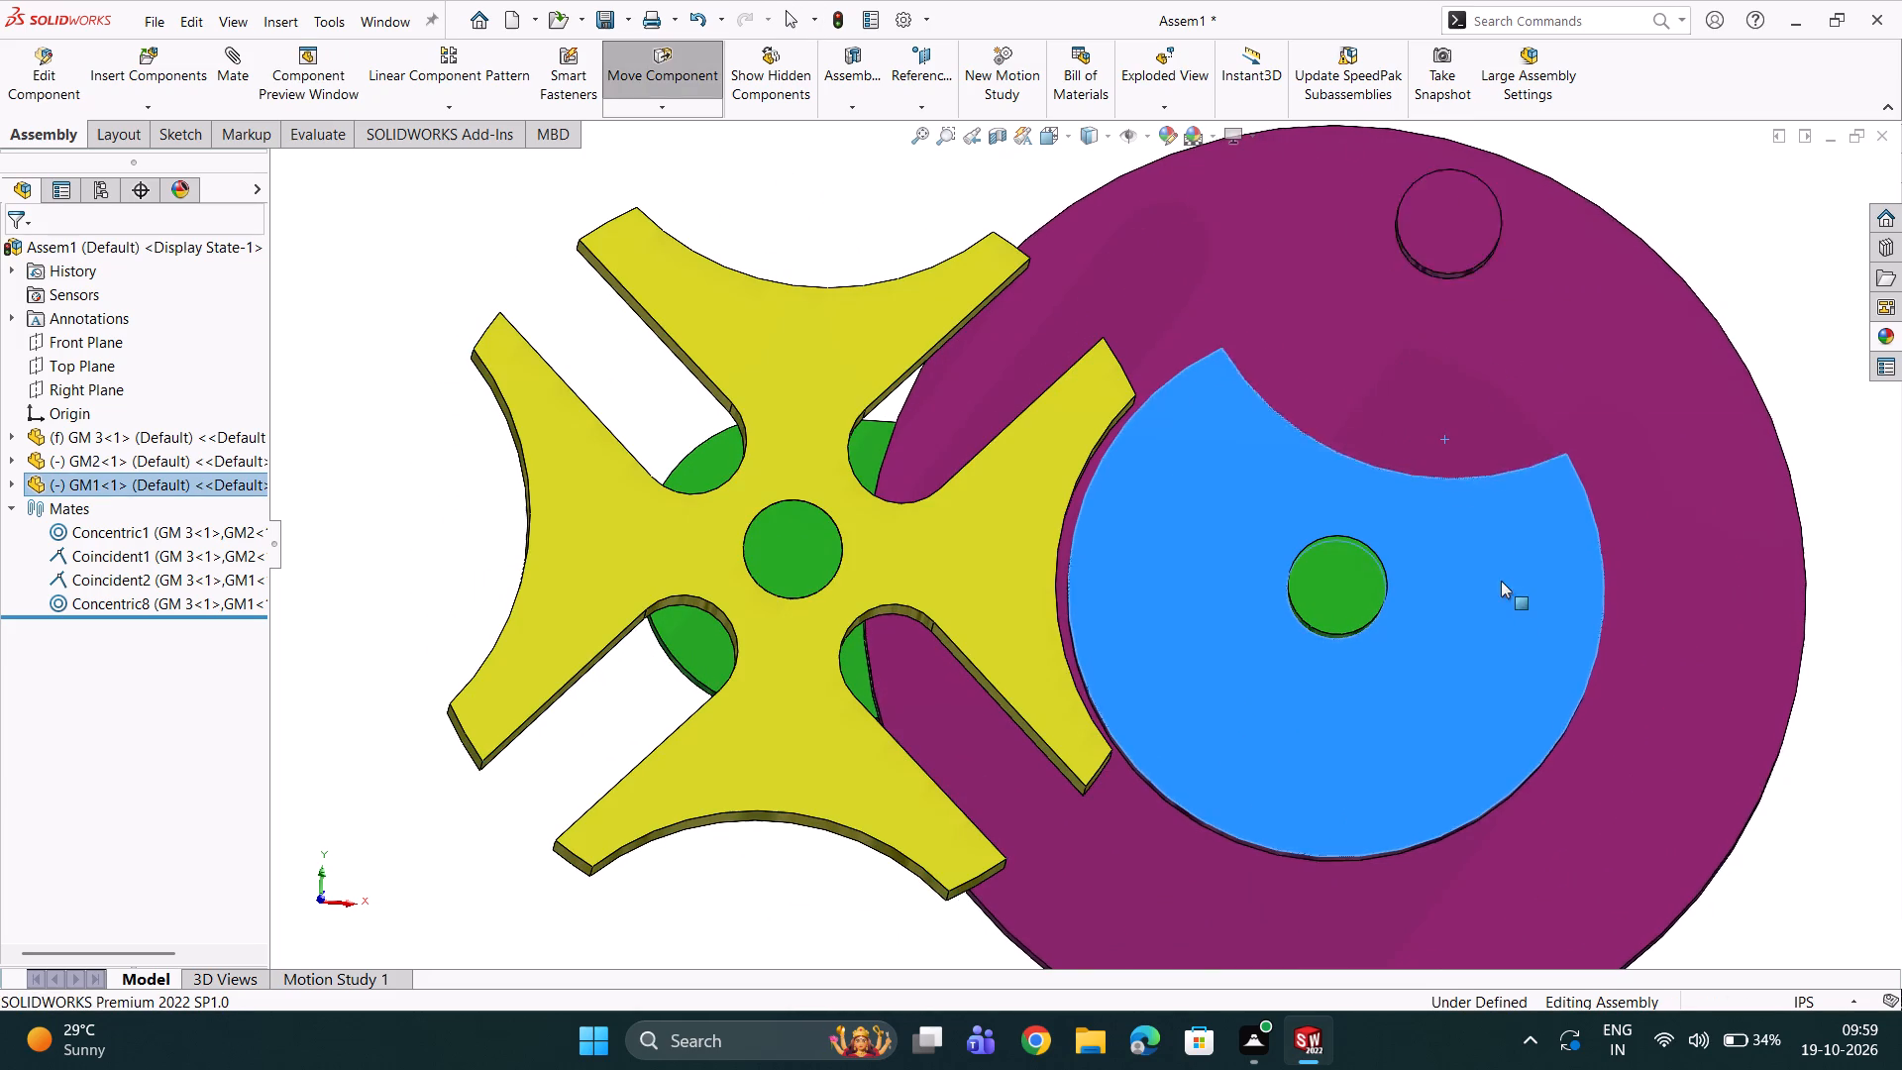
{"action": "left_click_drag", "start_coordinate": [1501, 581], "coordinate": [1500, 727]}
{"action": "scroll", "coordinate": [1211, 774], "scroll_direction": "down", "scroll_amount": 1}
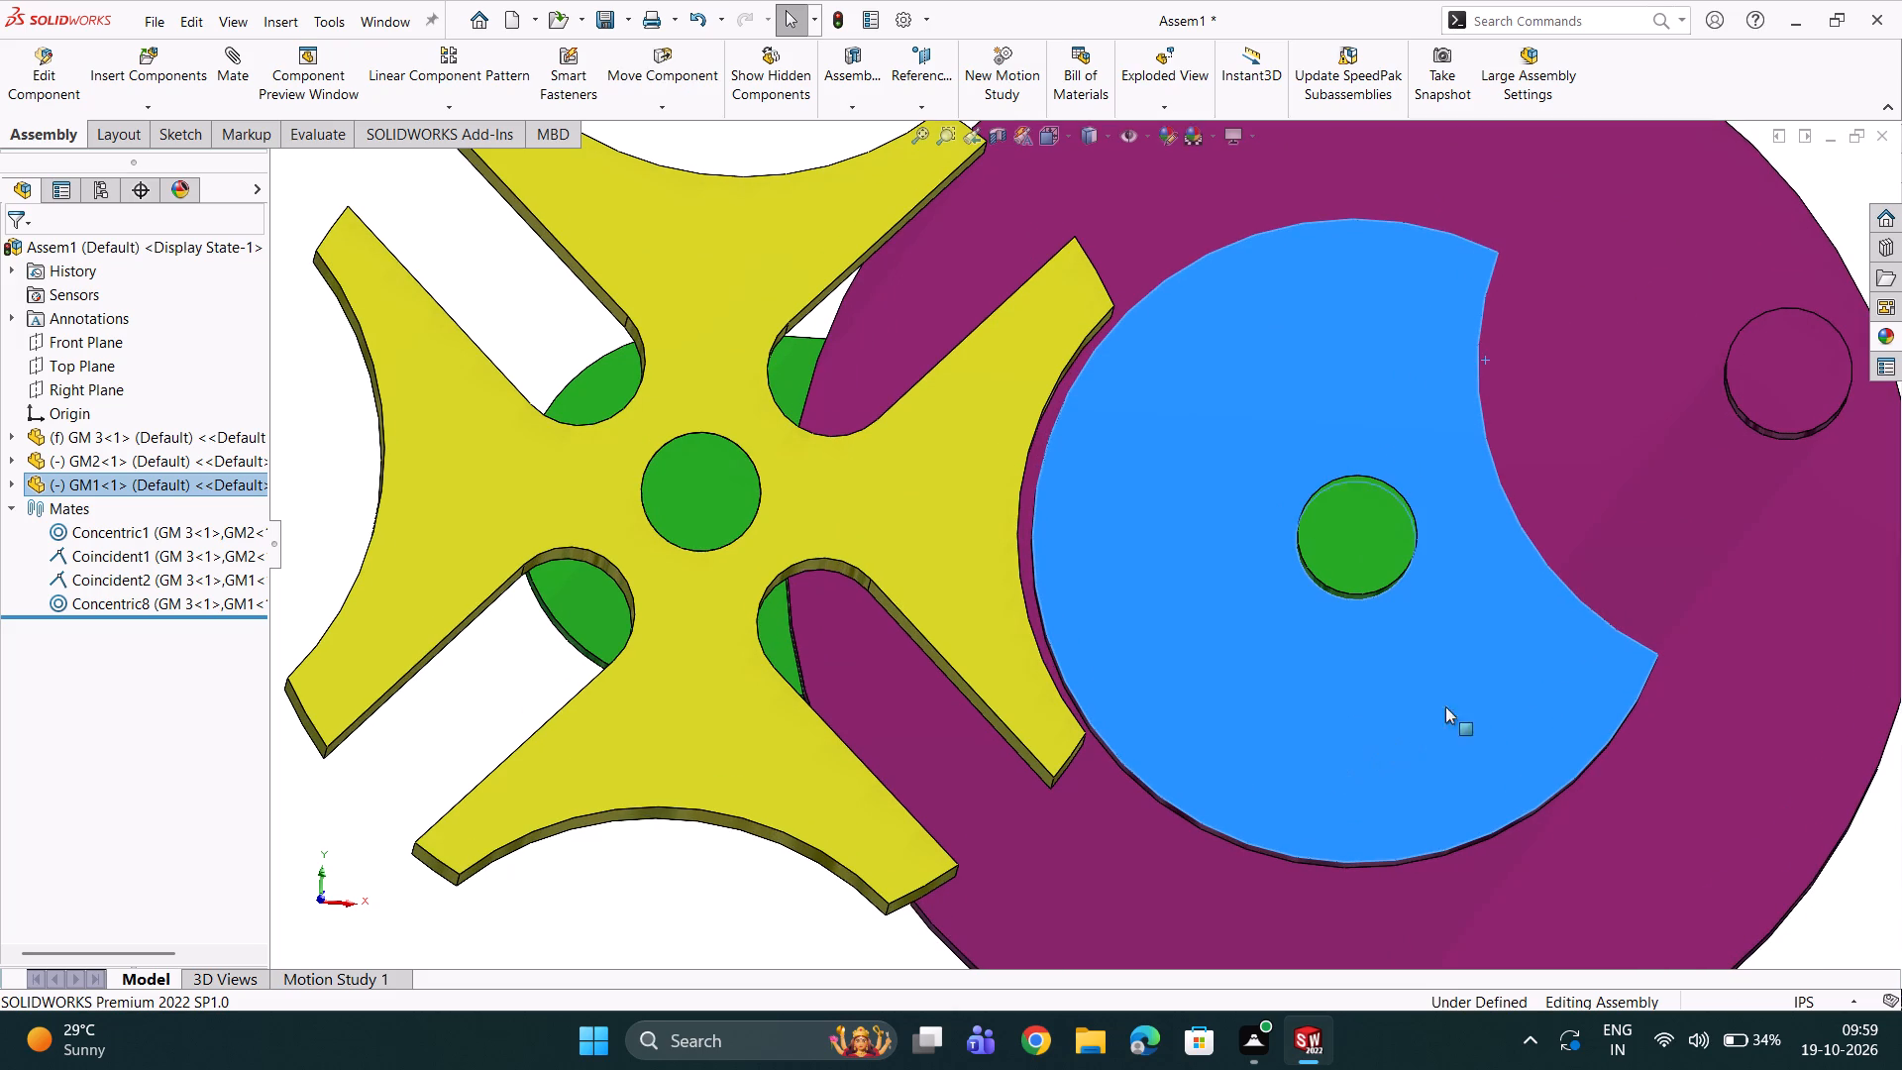
{"action": "left_click", "coordinate": [1451, 719]}
{"action": "left_click_drag", "start_coordinate": [1441, 734], "coordinate": [1432, 743]}
{"action": "left_click", "coordinate": [1432, 743]}
{"action": "left_click_drag", "start_coordinate": [1477, 705], "coordinate": [1420, 749]}
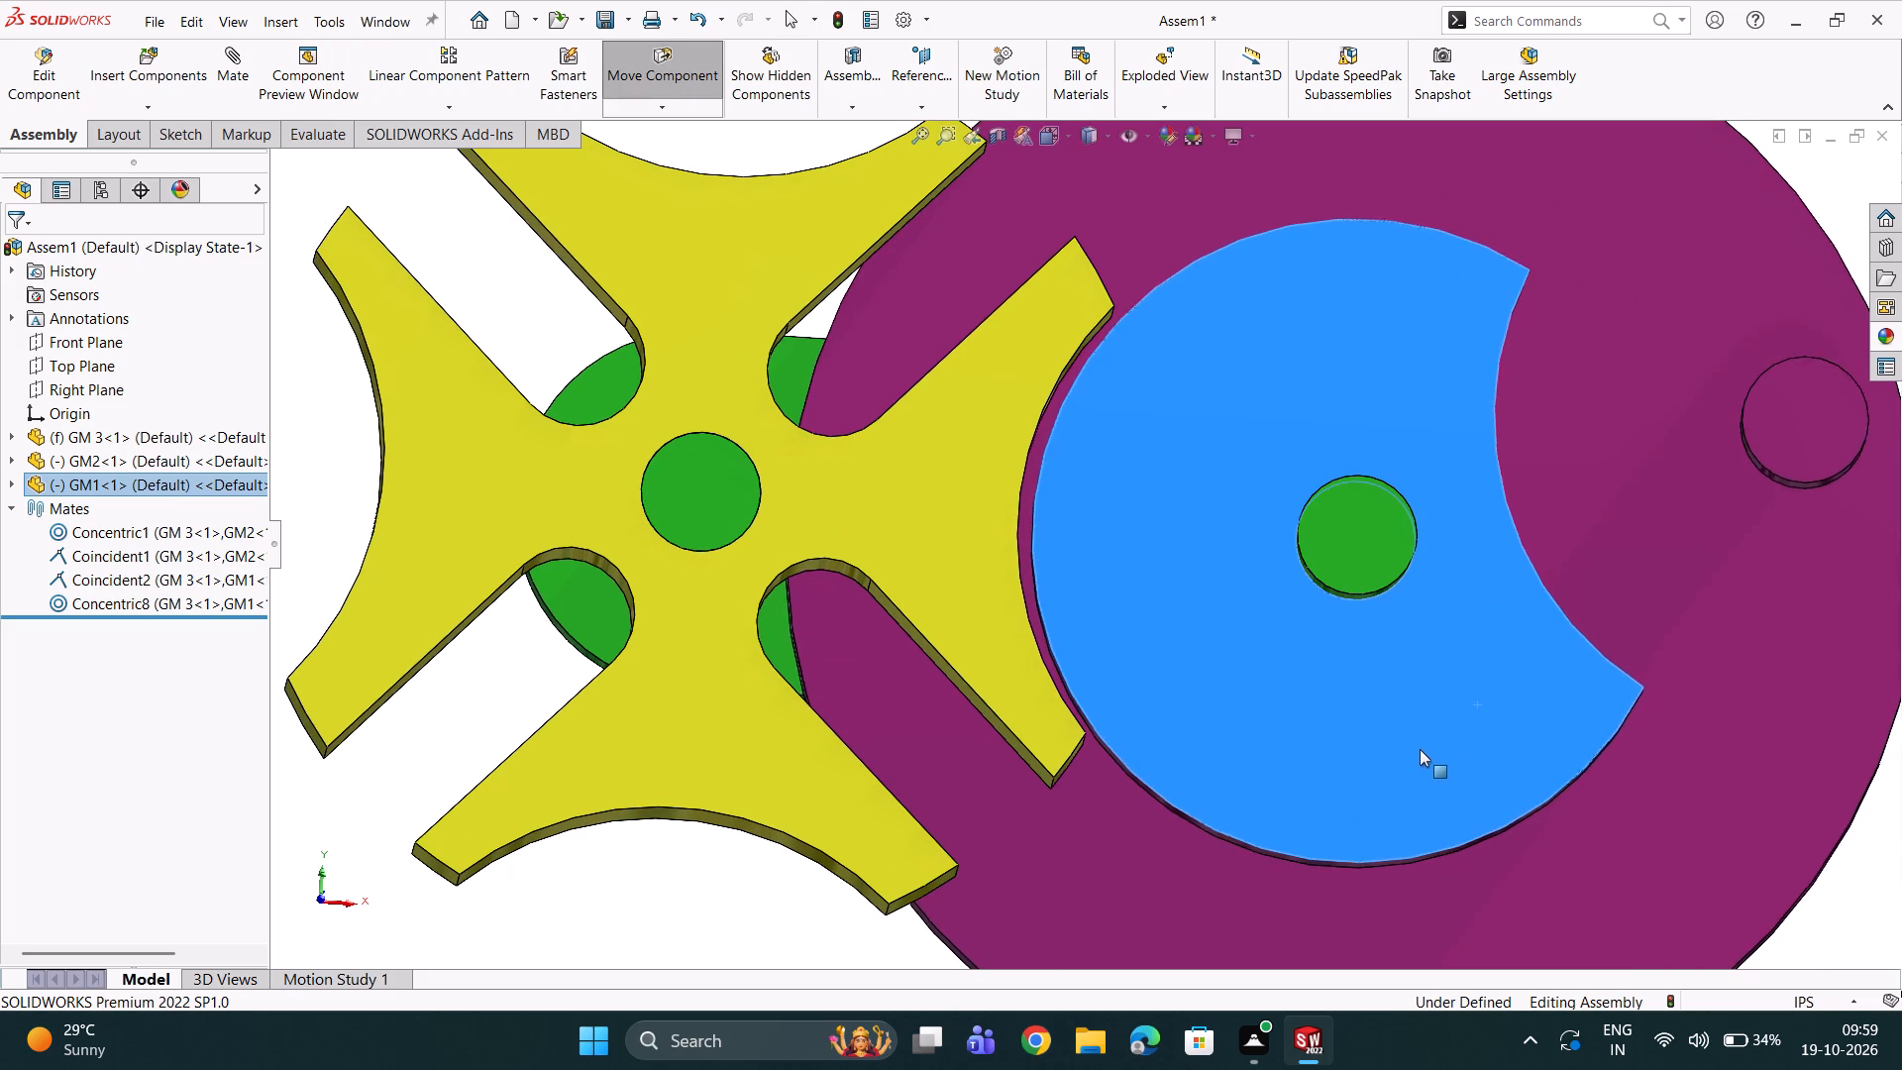
{"action": "left_click_drag", "start_coordinate": [1420, 749], "coordinate": [1385, 757]}
{"action": "left_click", "coordinate": [1385, 757]}
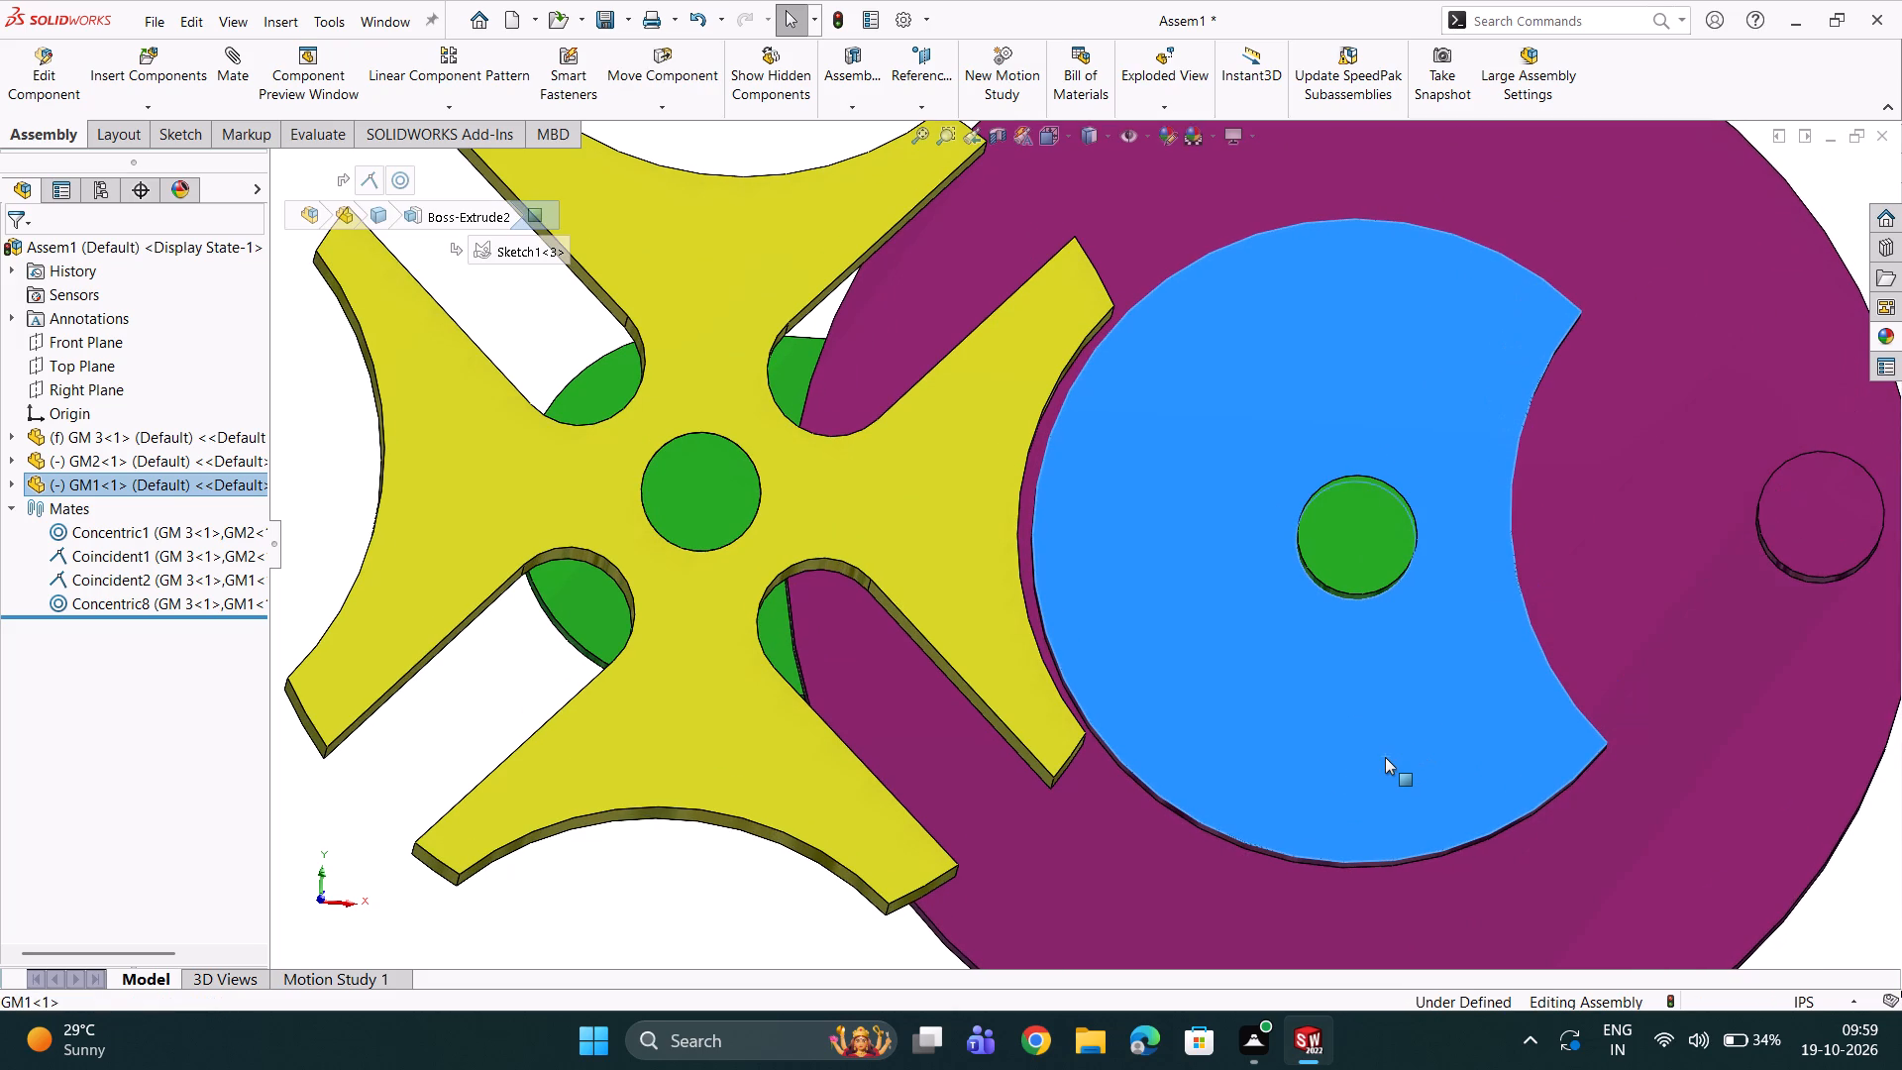
{"action": "key", "text": "Escape"}
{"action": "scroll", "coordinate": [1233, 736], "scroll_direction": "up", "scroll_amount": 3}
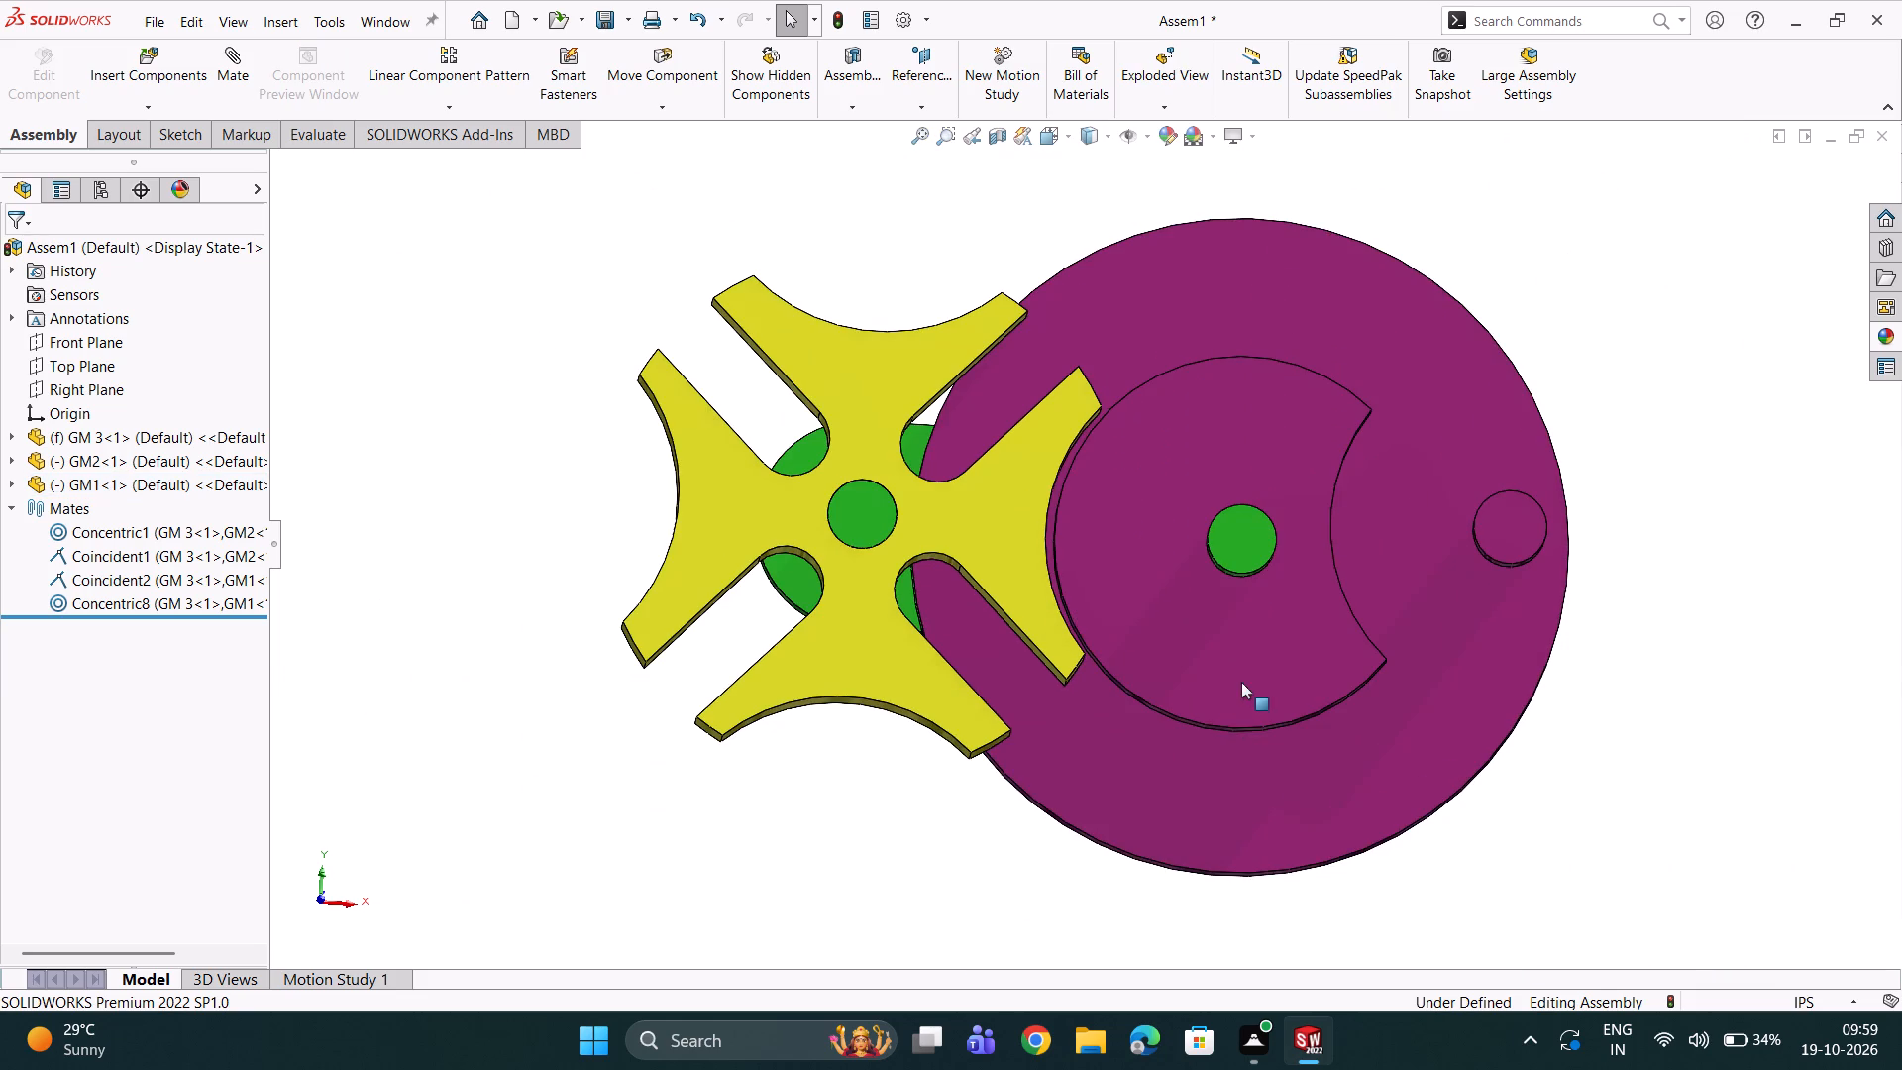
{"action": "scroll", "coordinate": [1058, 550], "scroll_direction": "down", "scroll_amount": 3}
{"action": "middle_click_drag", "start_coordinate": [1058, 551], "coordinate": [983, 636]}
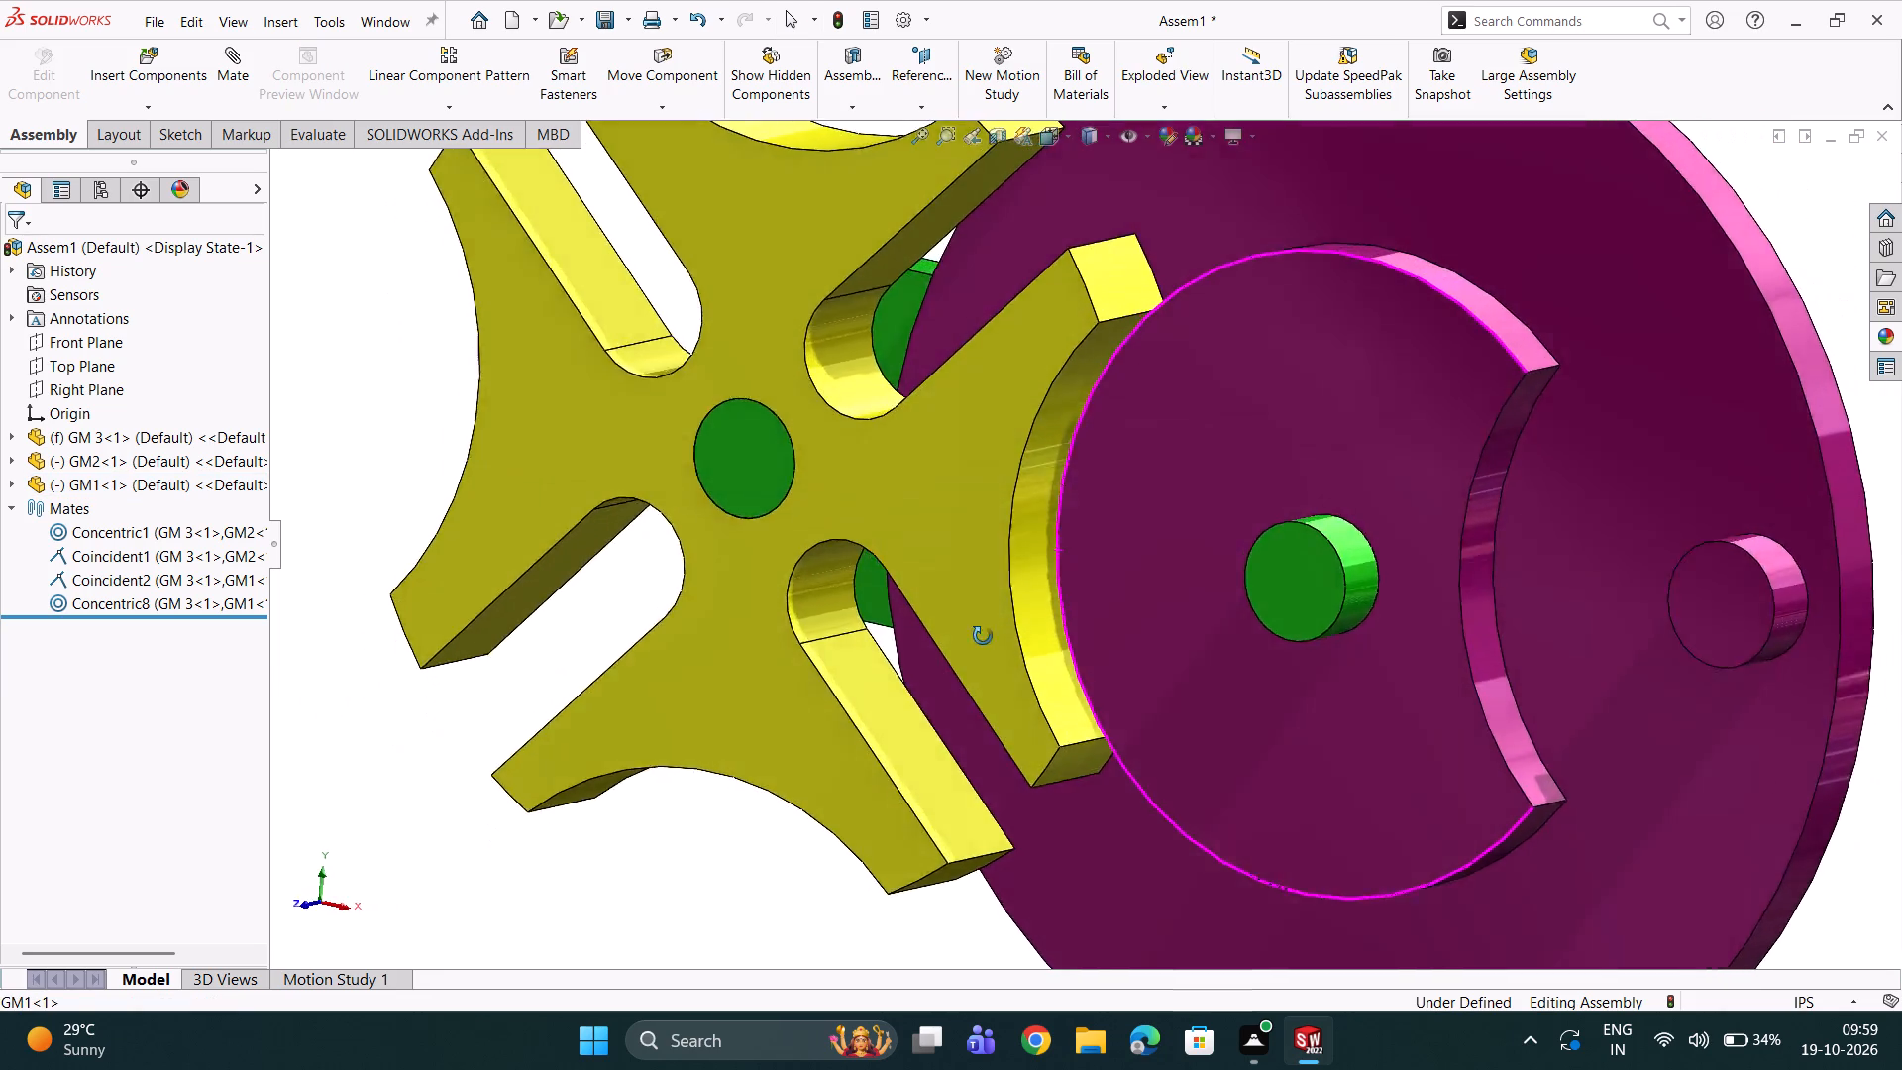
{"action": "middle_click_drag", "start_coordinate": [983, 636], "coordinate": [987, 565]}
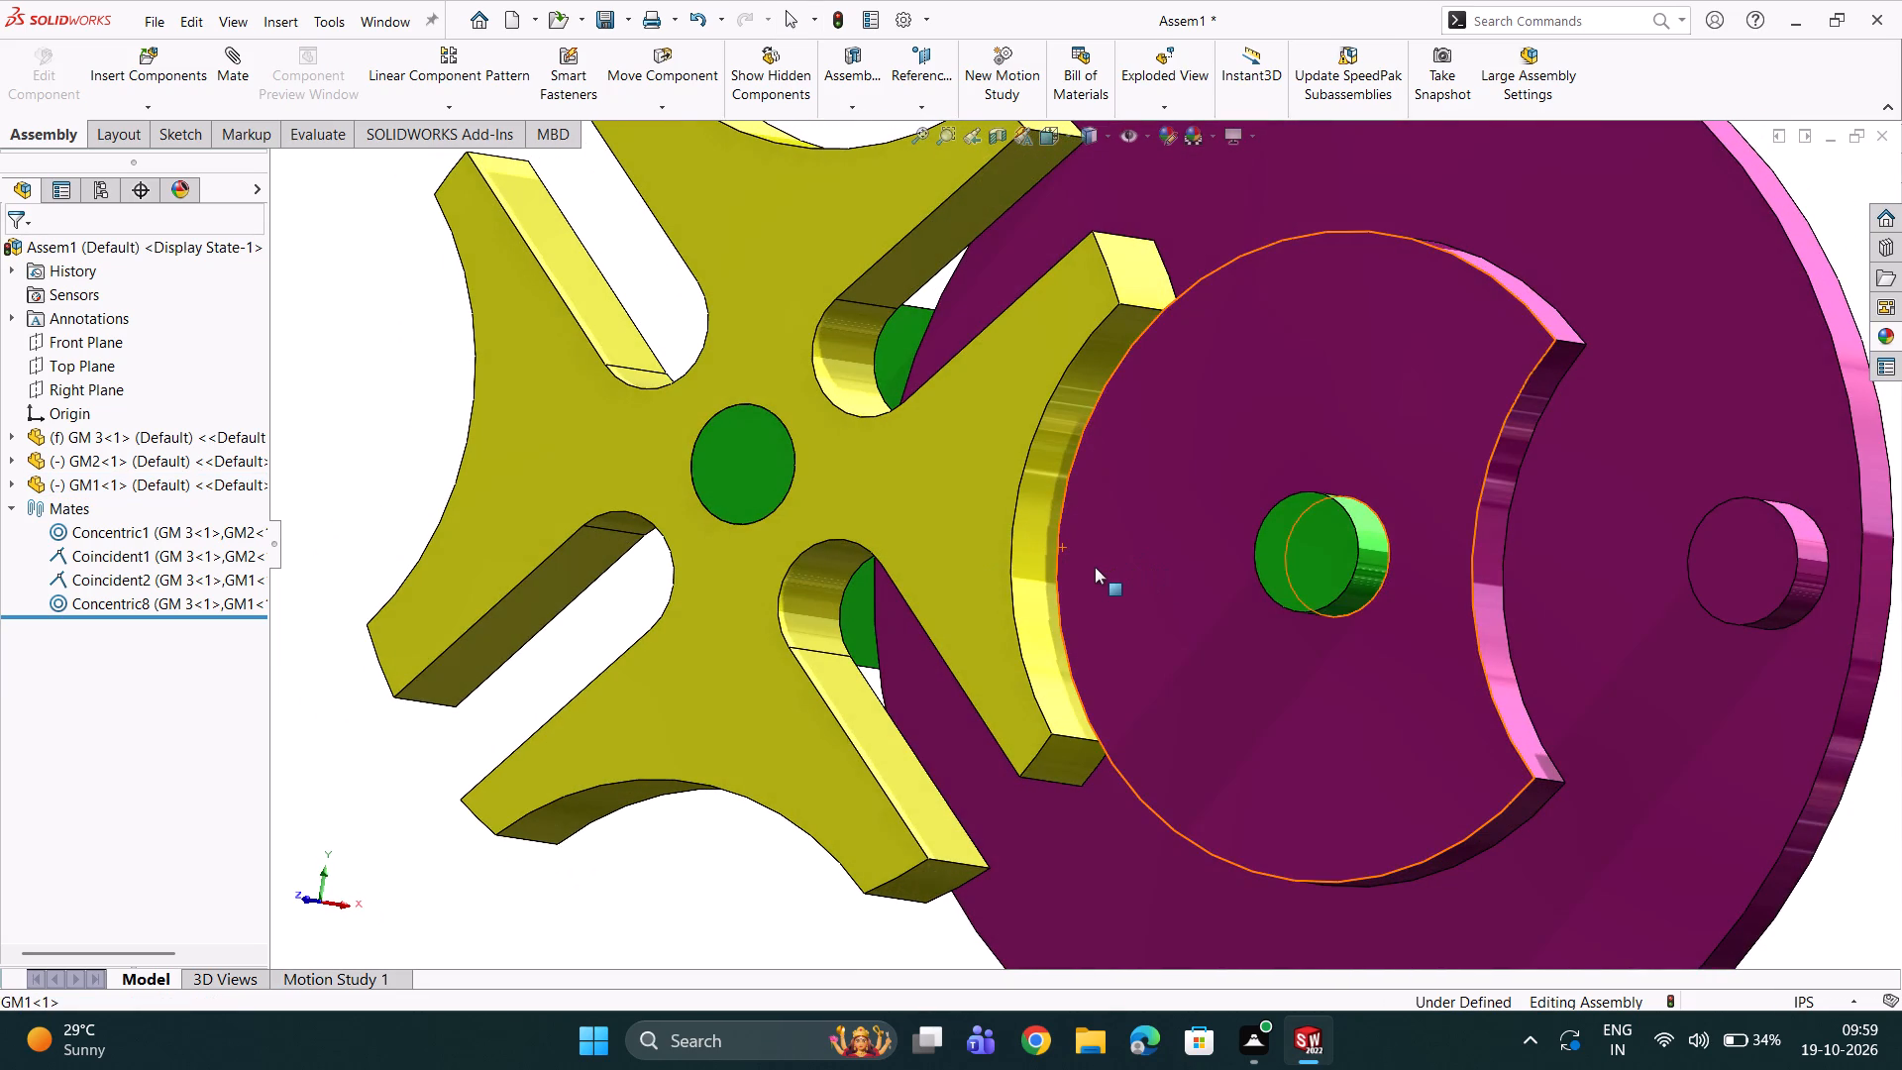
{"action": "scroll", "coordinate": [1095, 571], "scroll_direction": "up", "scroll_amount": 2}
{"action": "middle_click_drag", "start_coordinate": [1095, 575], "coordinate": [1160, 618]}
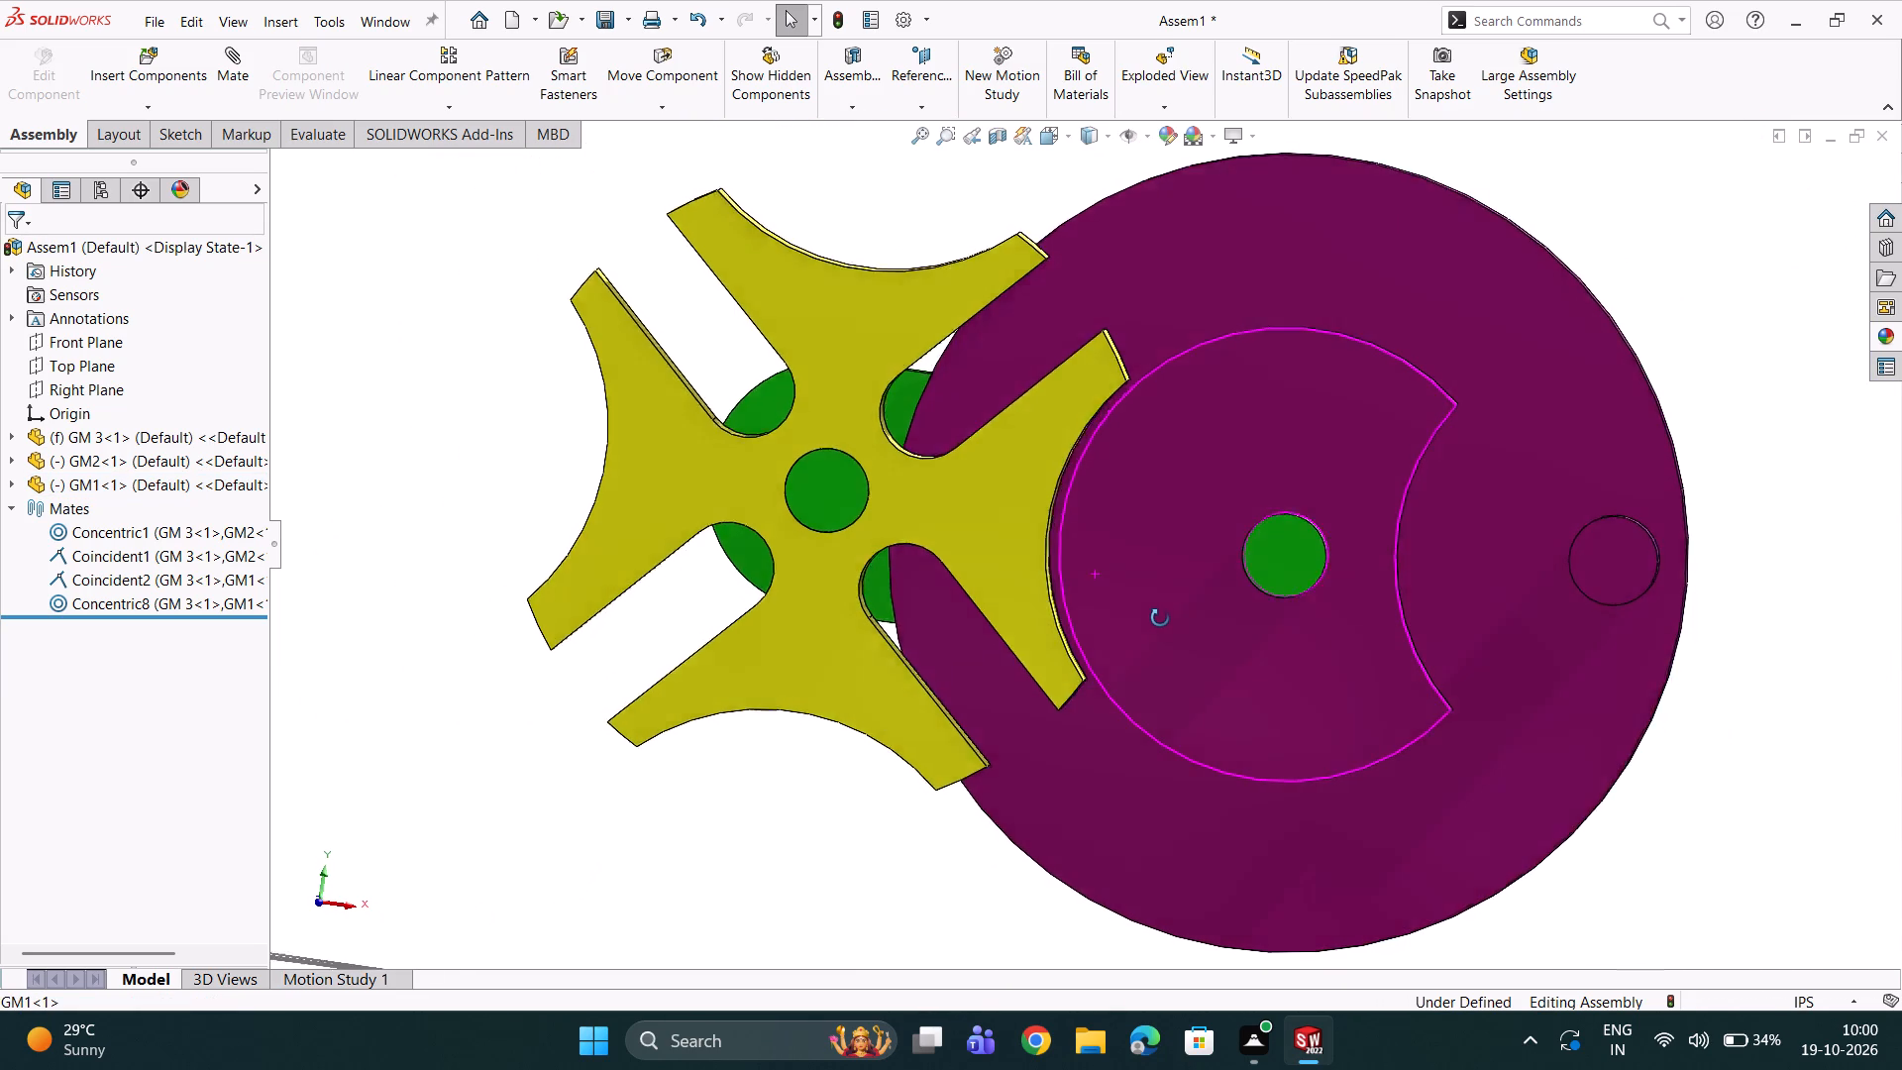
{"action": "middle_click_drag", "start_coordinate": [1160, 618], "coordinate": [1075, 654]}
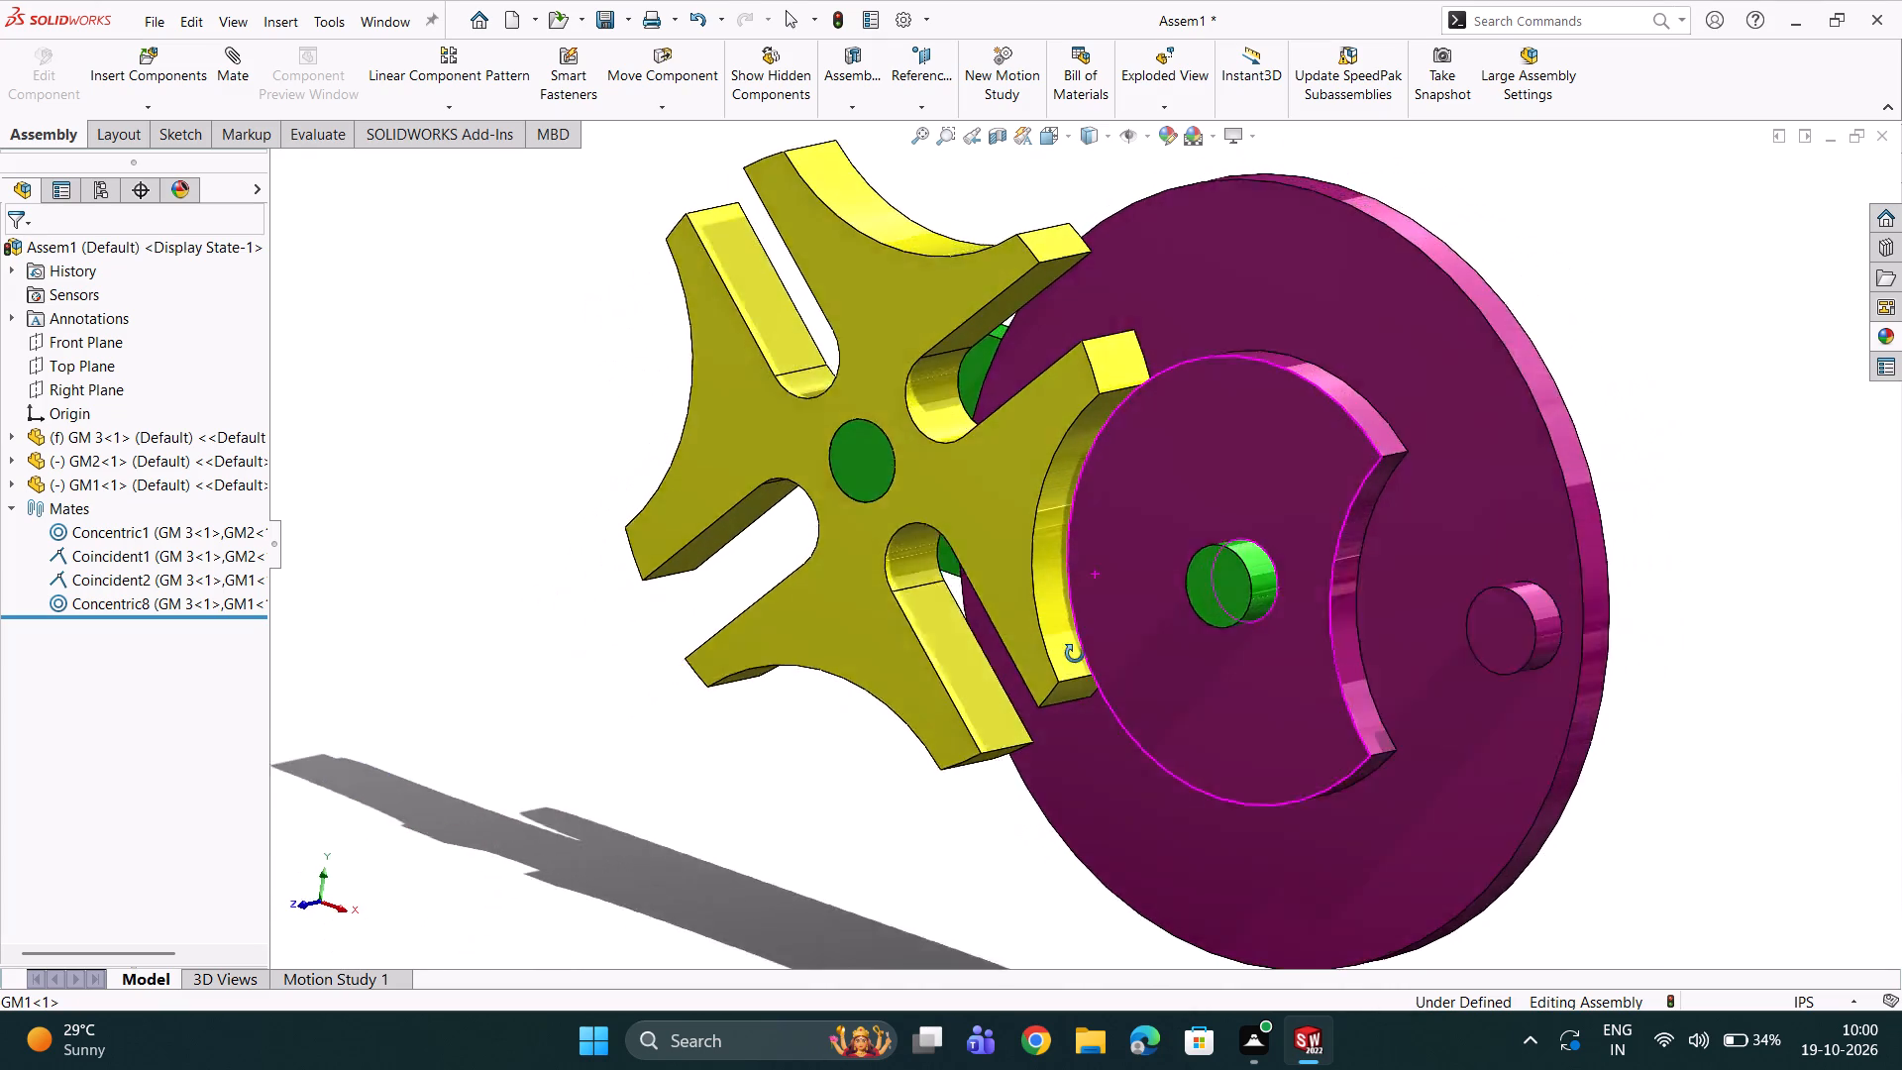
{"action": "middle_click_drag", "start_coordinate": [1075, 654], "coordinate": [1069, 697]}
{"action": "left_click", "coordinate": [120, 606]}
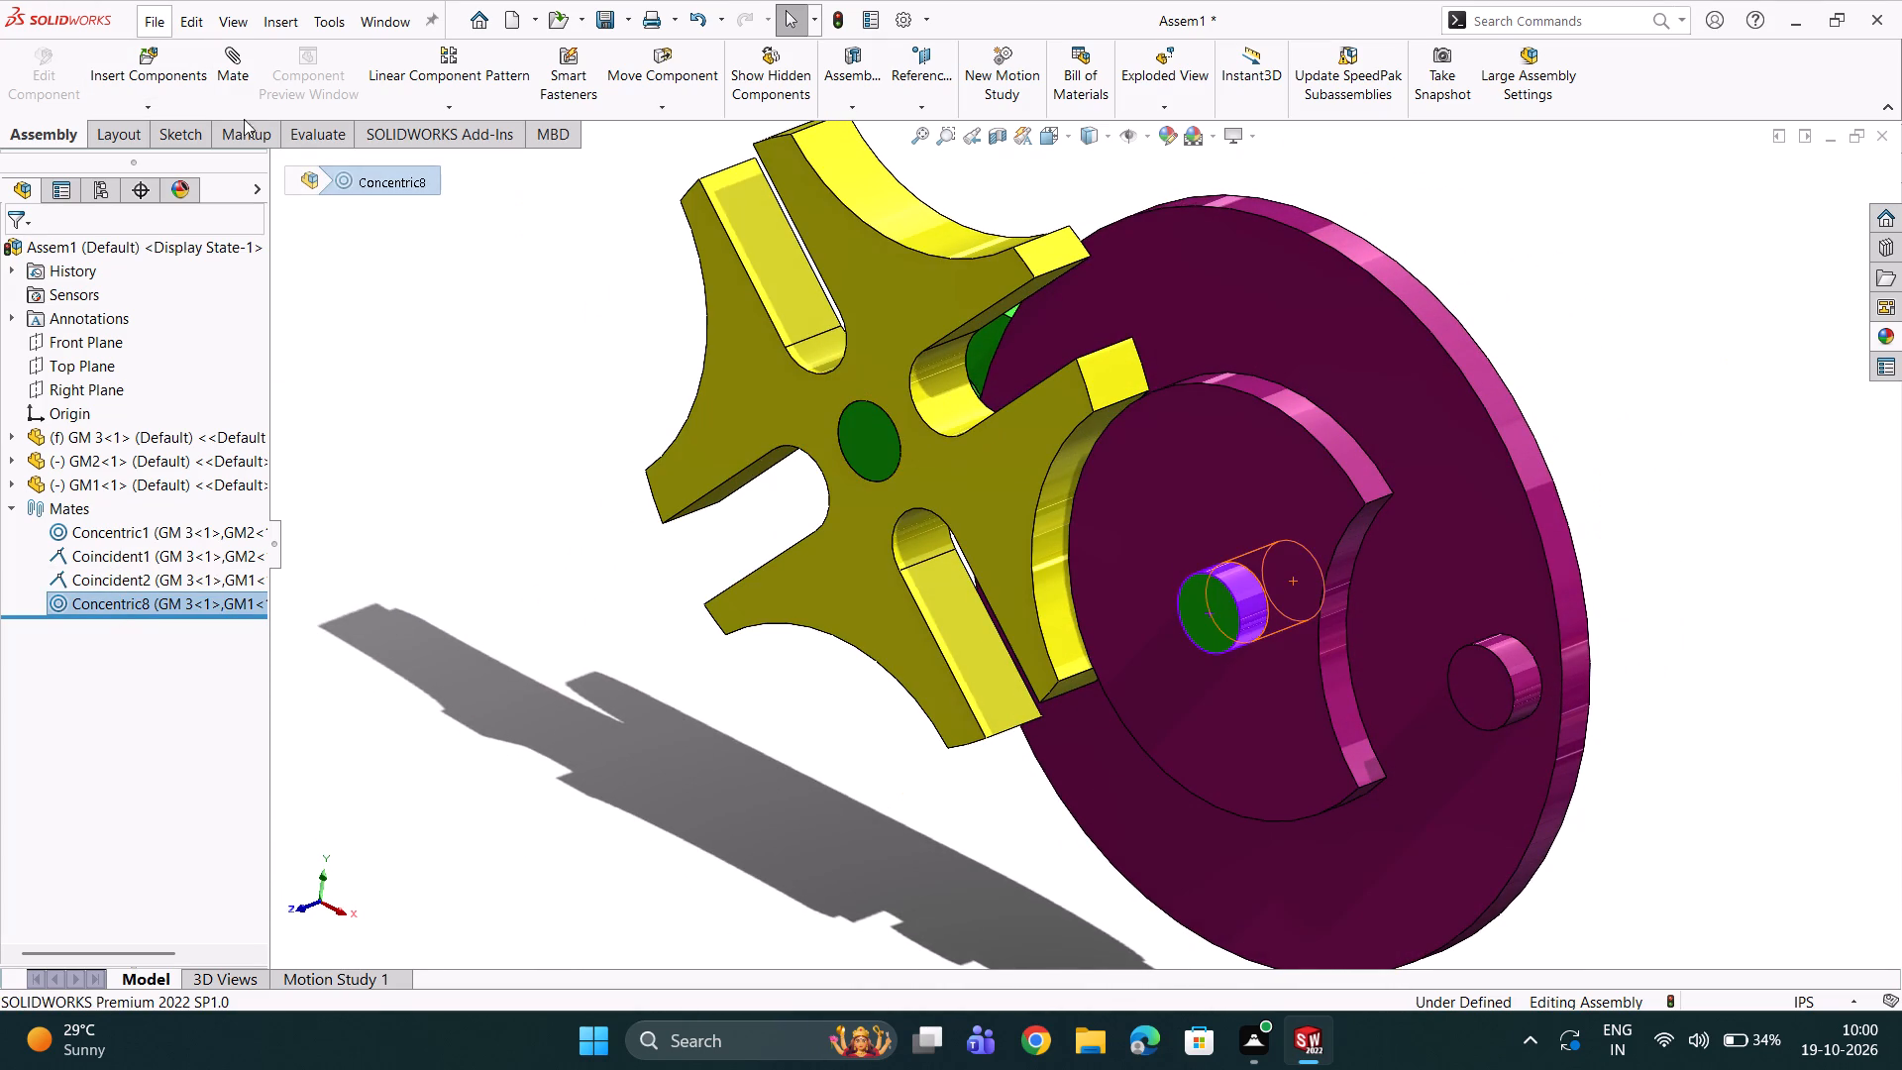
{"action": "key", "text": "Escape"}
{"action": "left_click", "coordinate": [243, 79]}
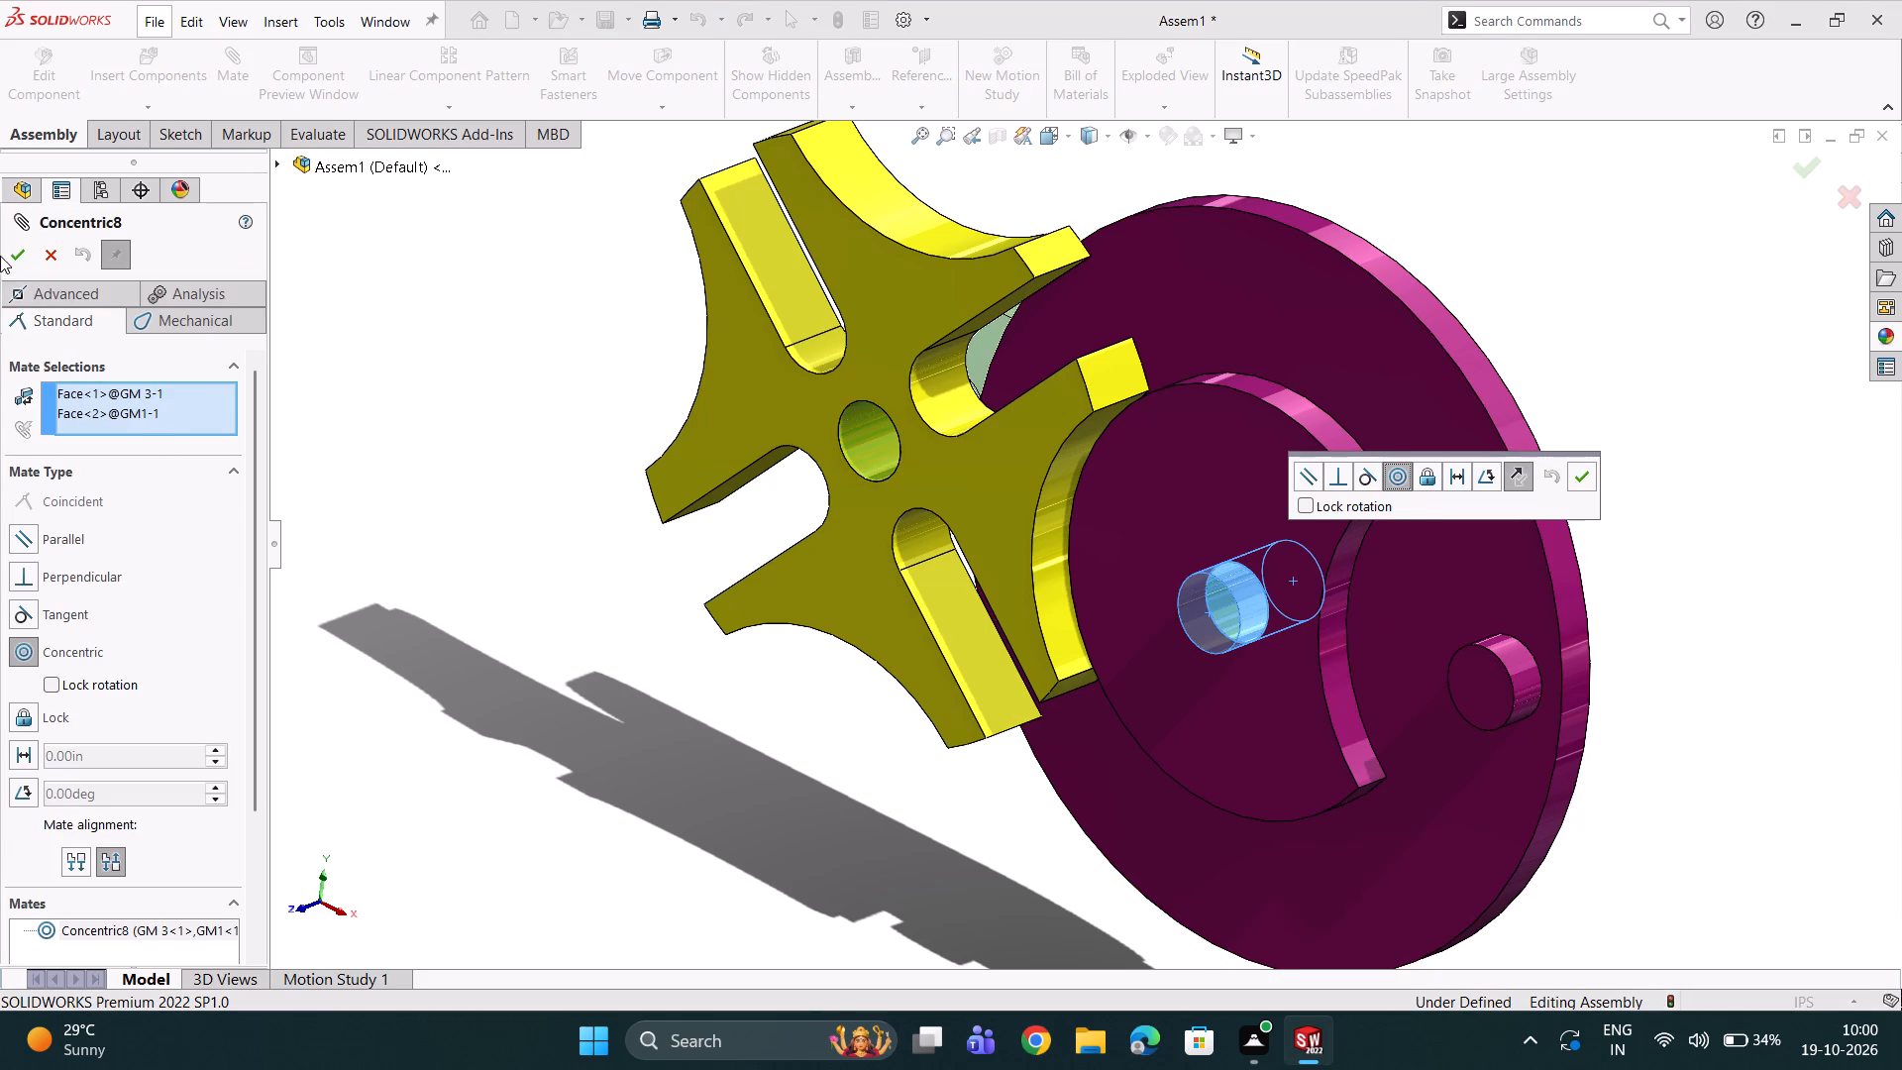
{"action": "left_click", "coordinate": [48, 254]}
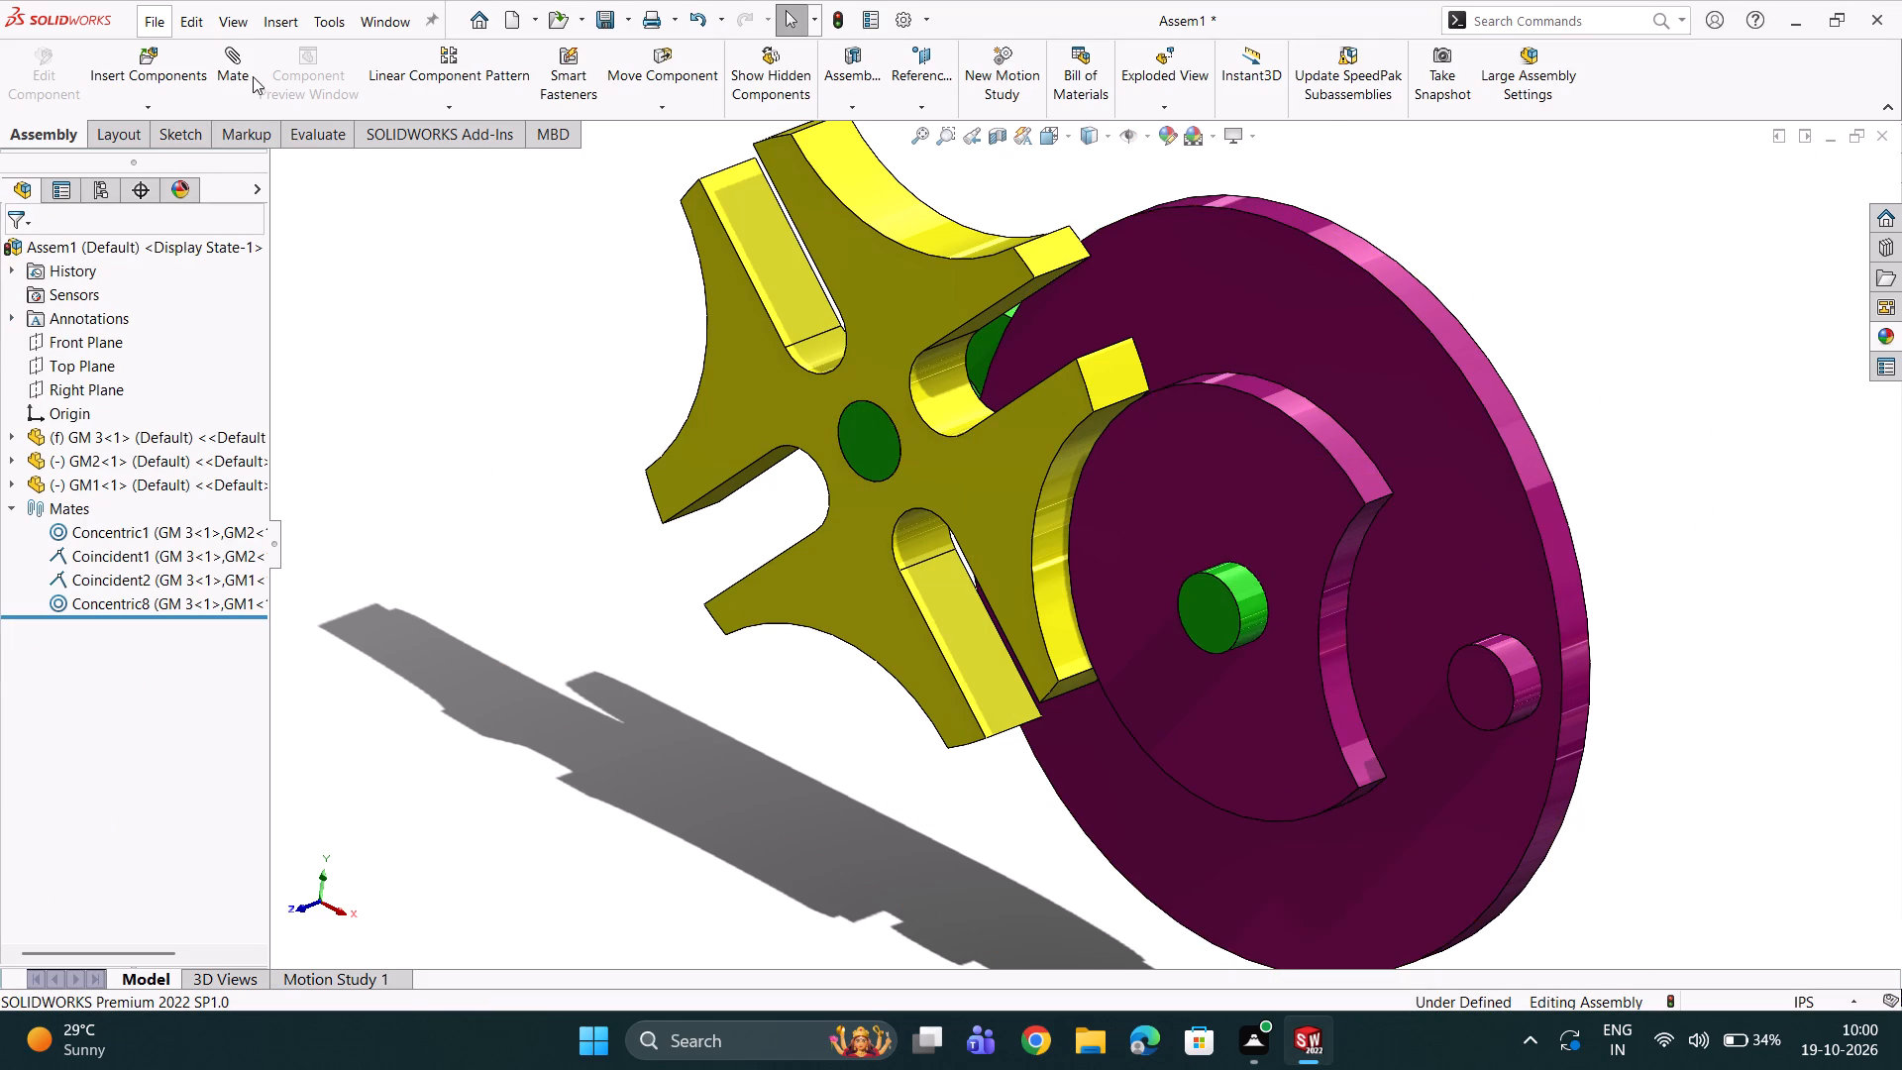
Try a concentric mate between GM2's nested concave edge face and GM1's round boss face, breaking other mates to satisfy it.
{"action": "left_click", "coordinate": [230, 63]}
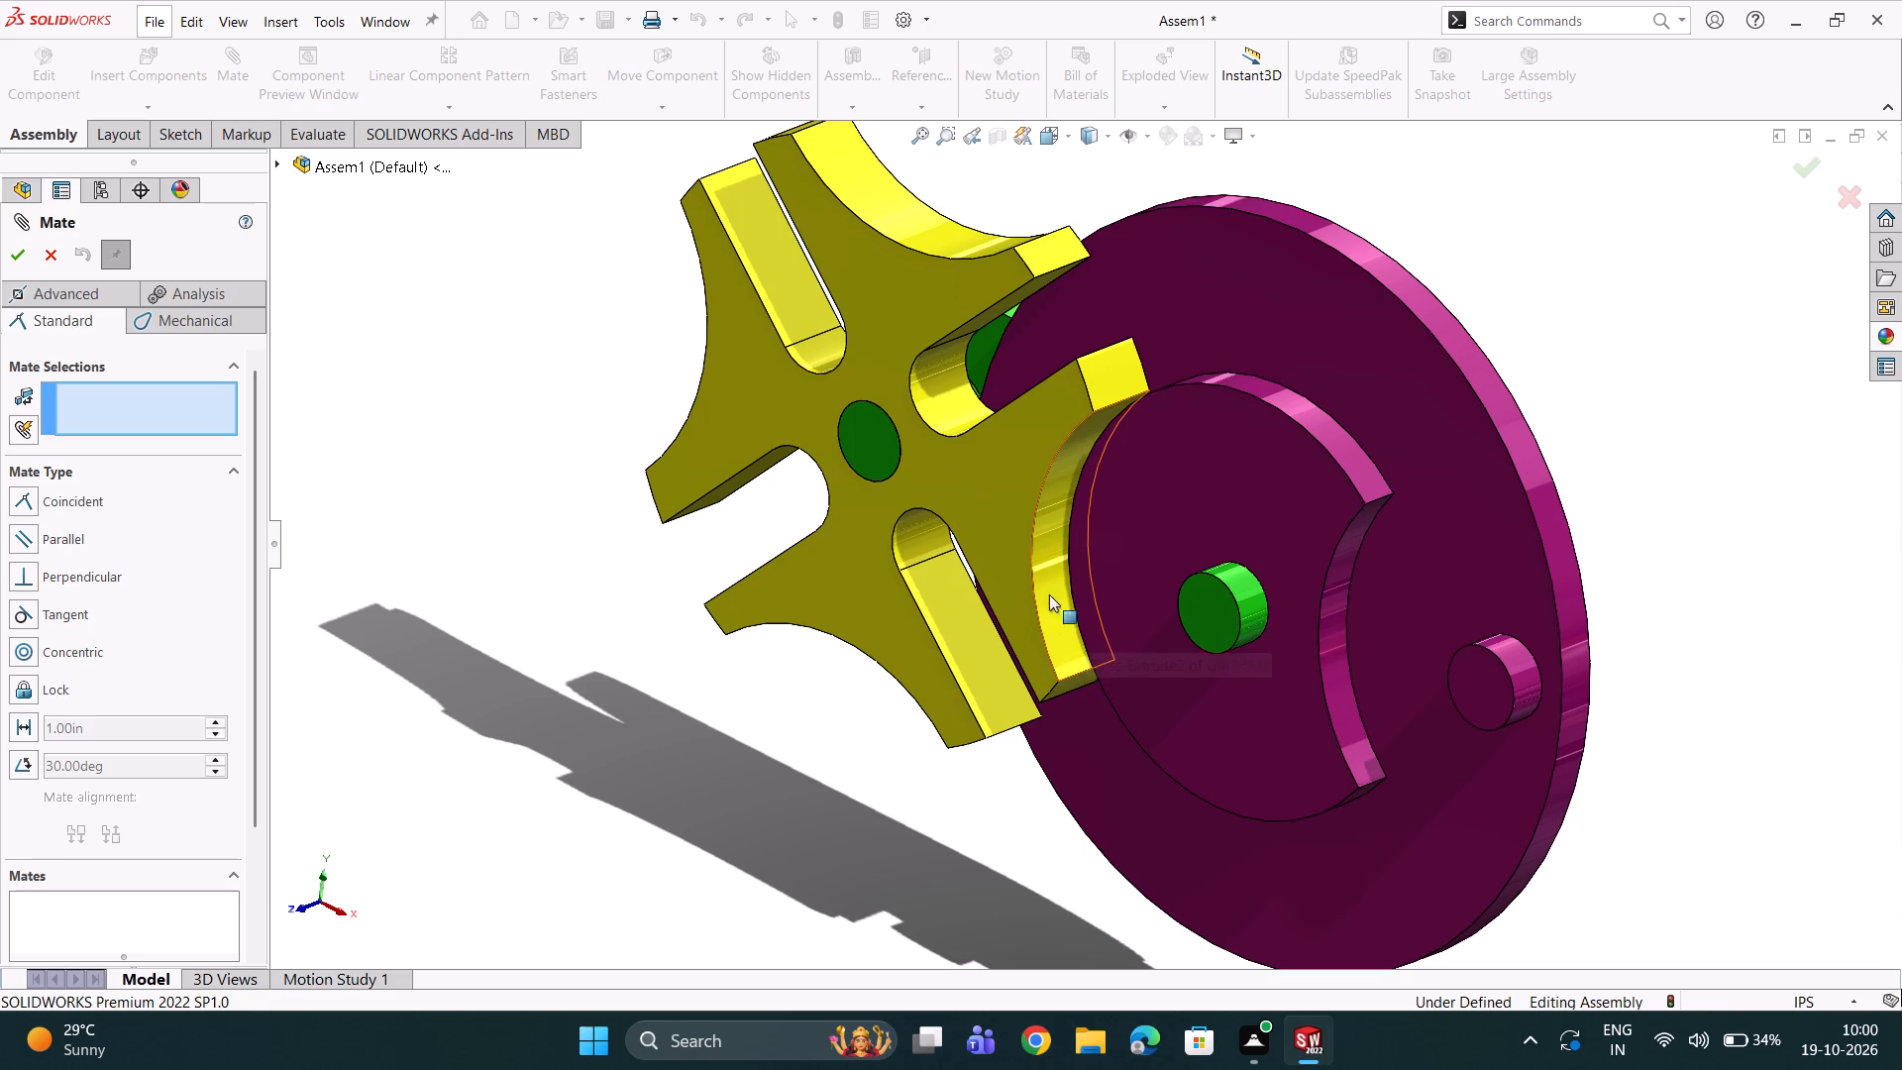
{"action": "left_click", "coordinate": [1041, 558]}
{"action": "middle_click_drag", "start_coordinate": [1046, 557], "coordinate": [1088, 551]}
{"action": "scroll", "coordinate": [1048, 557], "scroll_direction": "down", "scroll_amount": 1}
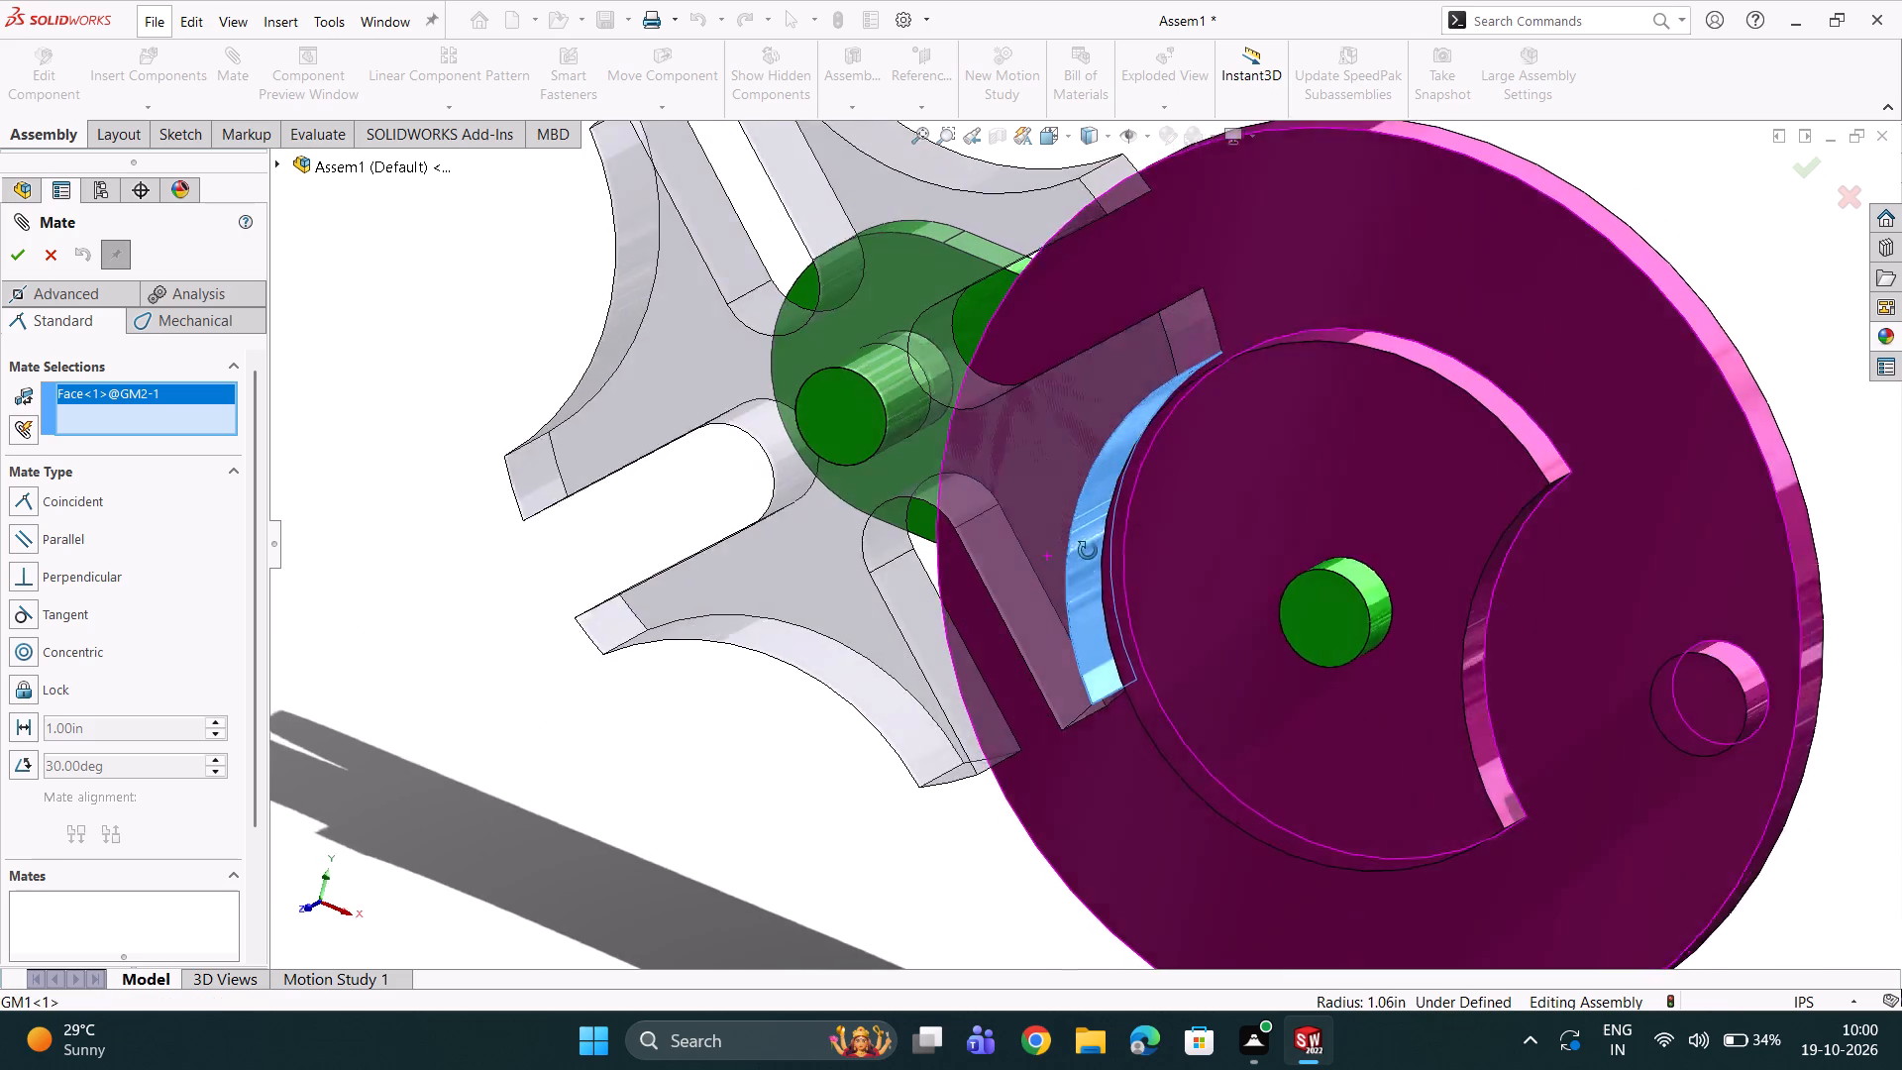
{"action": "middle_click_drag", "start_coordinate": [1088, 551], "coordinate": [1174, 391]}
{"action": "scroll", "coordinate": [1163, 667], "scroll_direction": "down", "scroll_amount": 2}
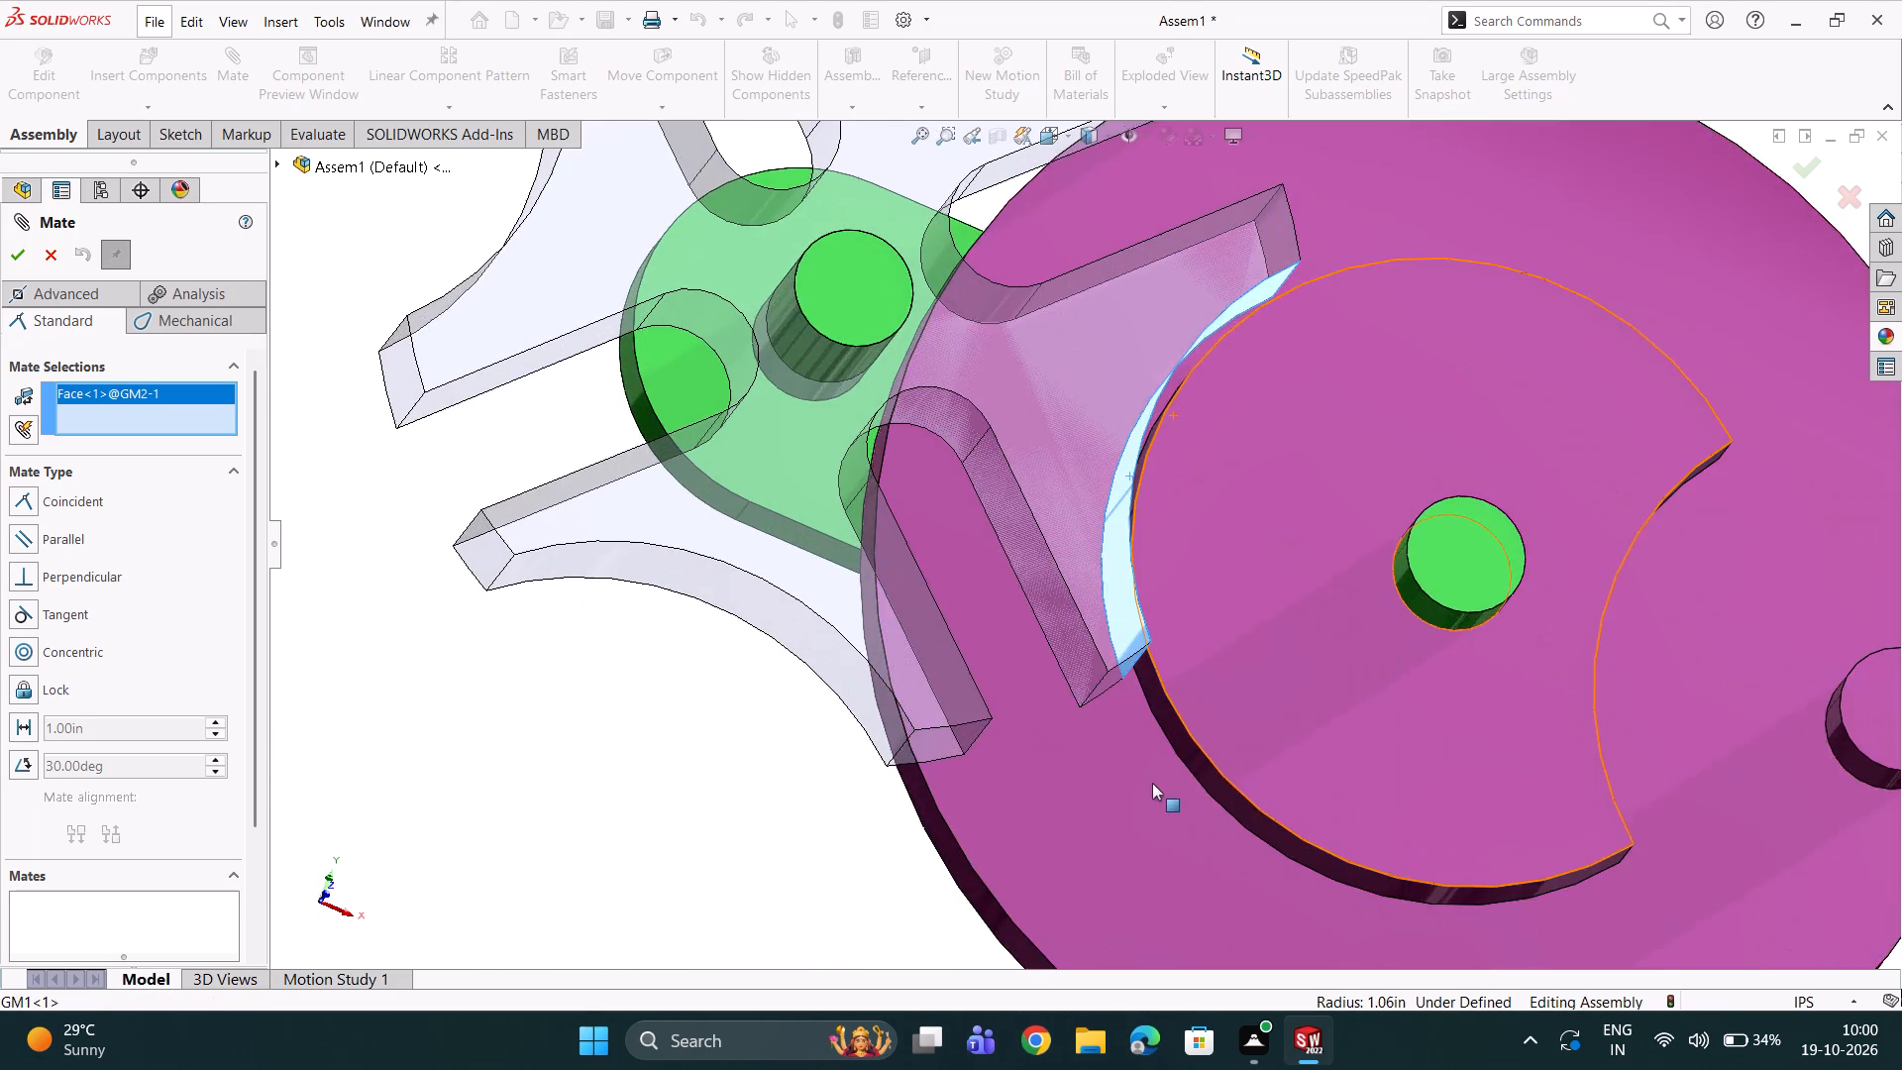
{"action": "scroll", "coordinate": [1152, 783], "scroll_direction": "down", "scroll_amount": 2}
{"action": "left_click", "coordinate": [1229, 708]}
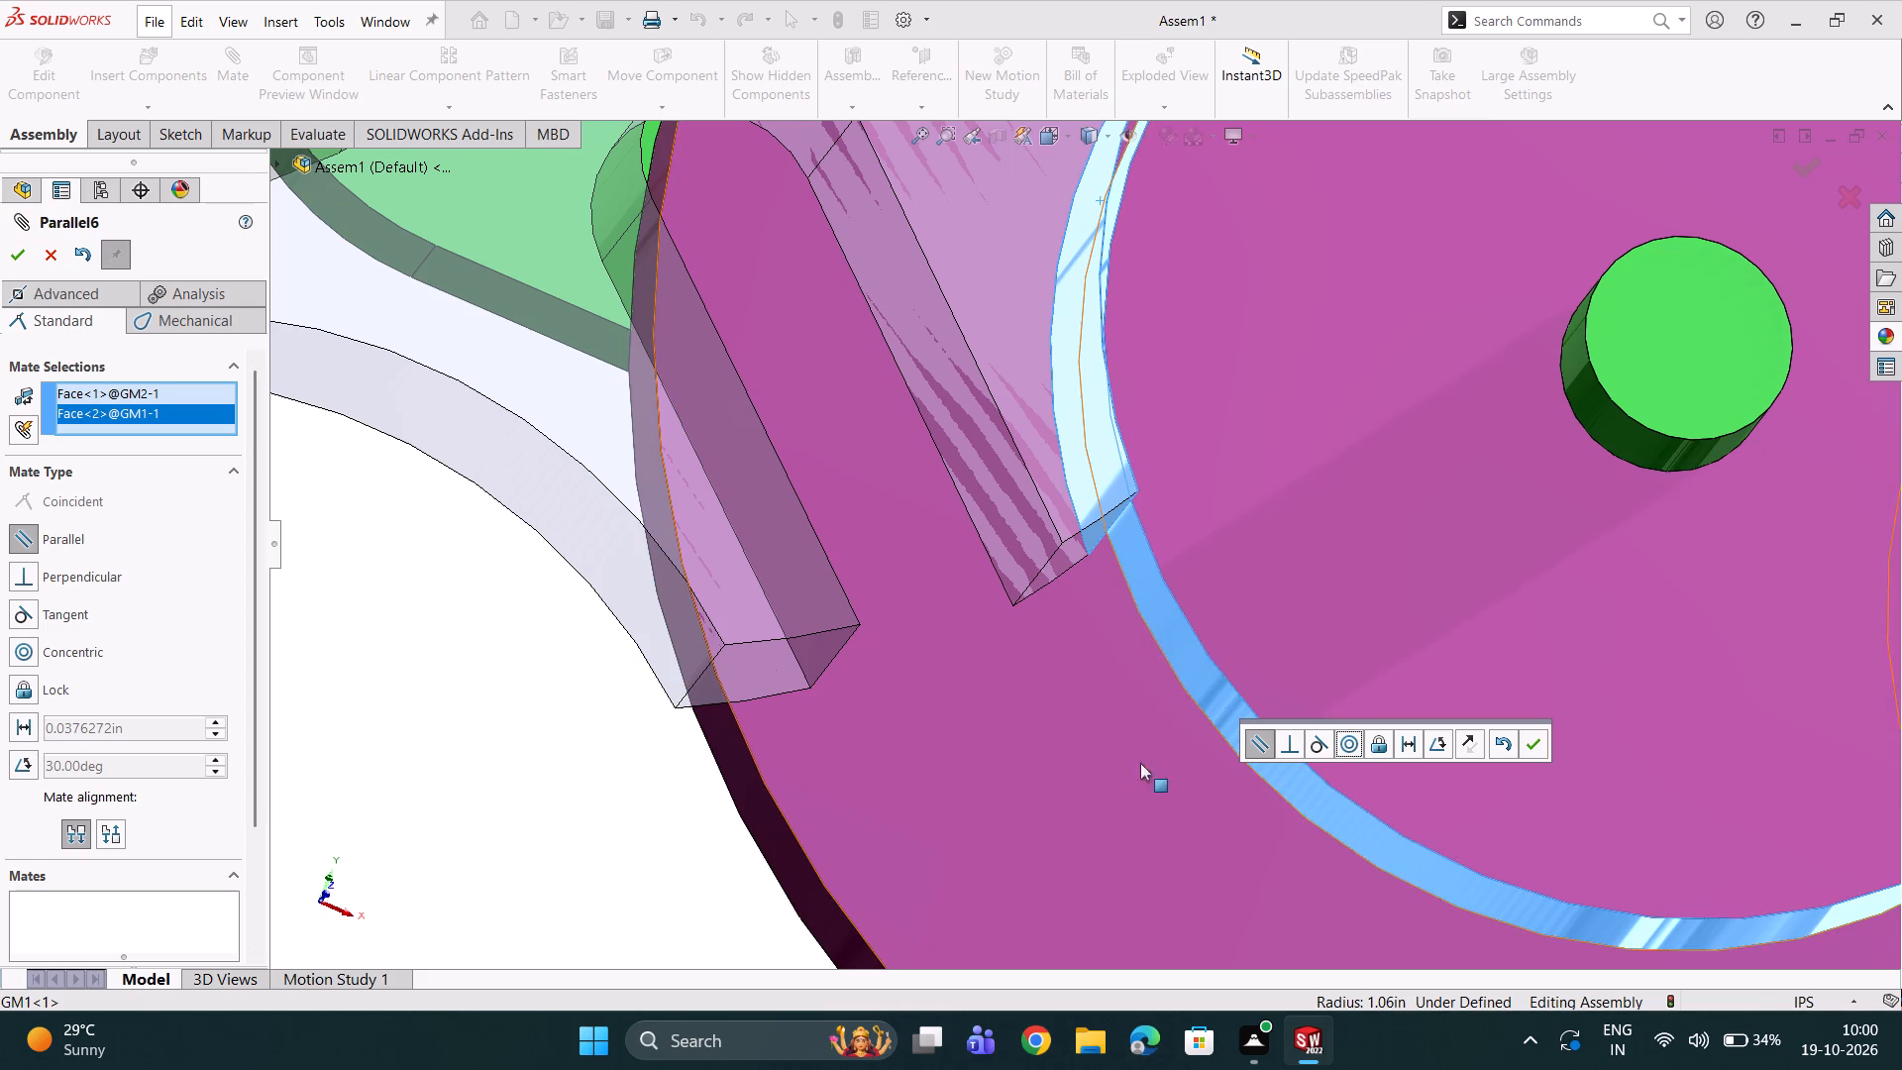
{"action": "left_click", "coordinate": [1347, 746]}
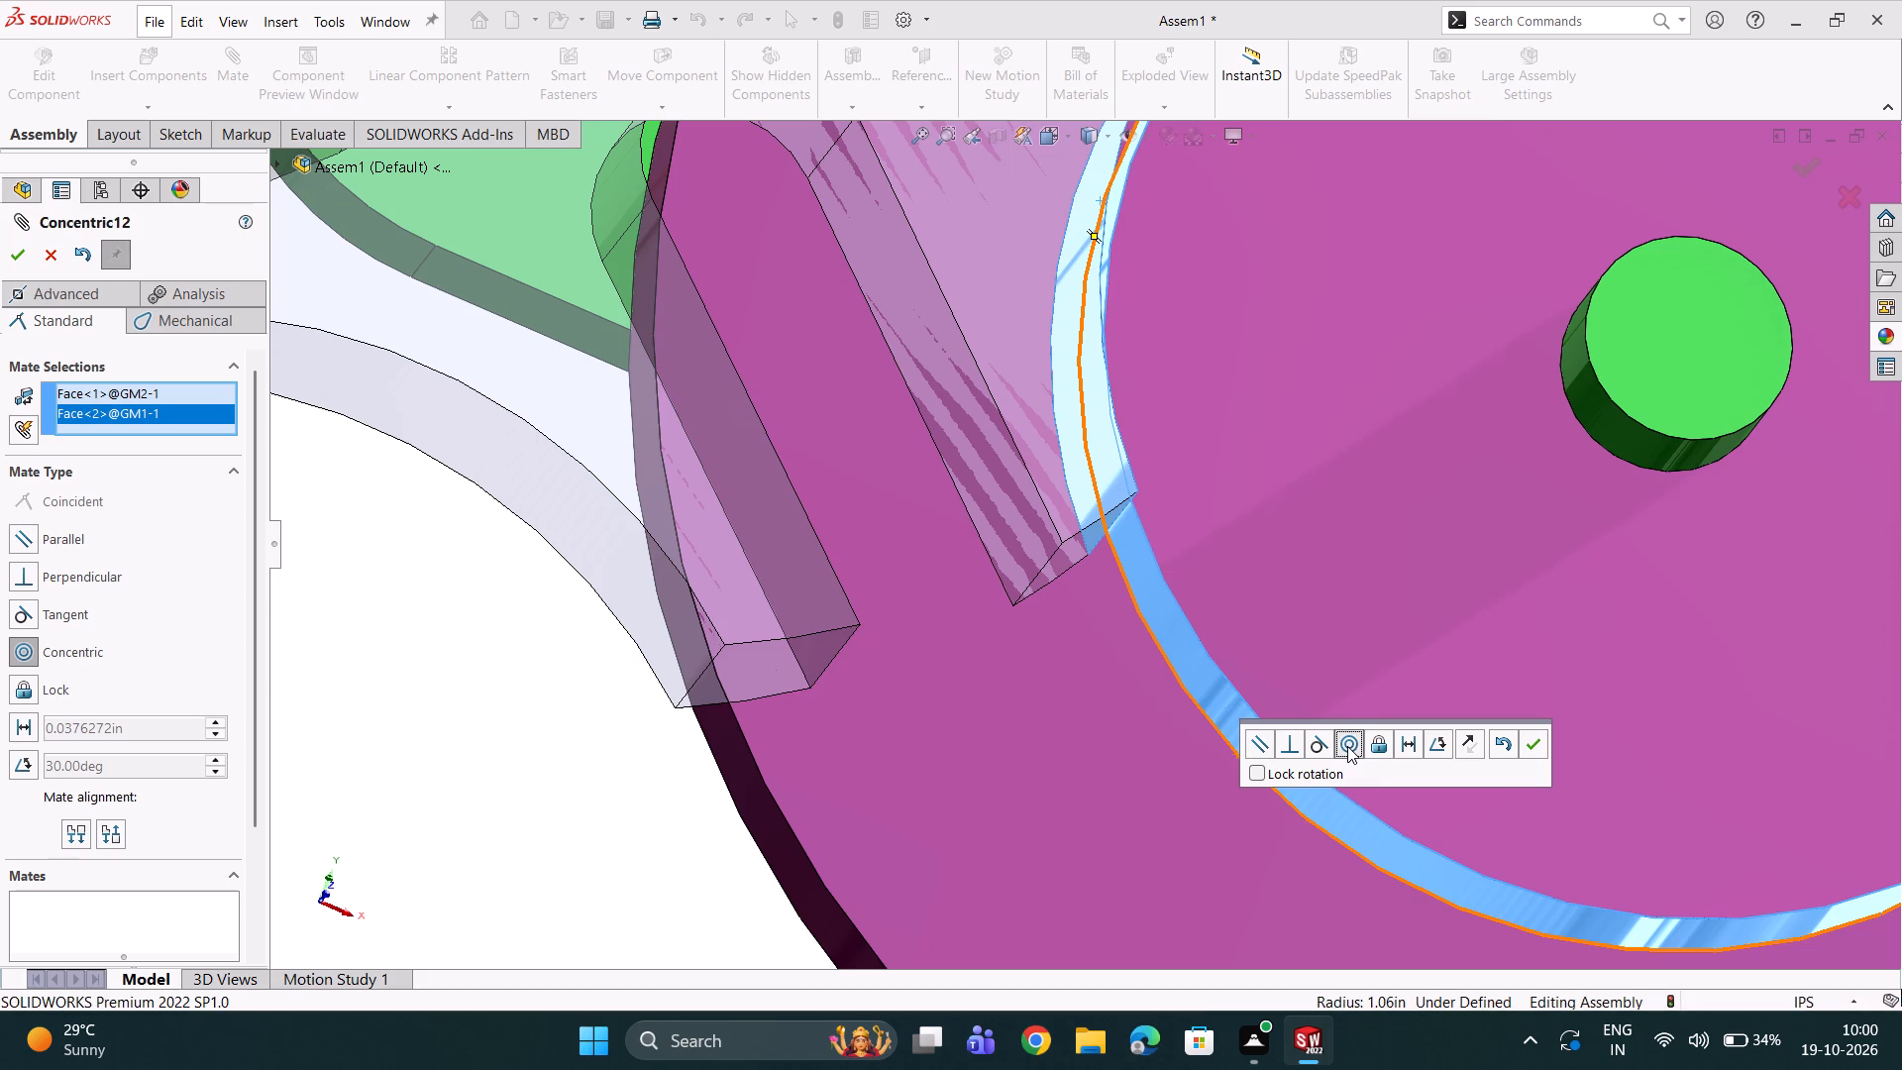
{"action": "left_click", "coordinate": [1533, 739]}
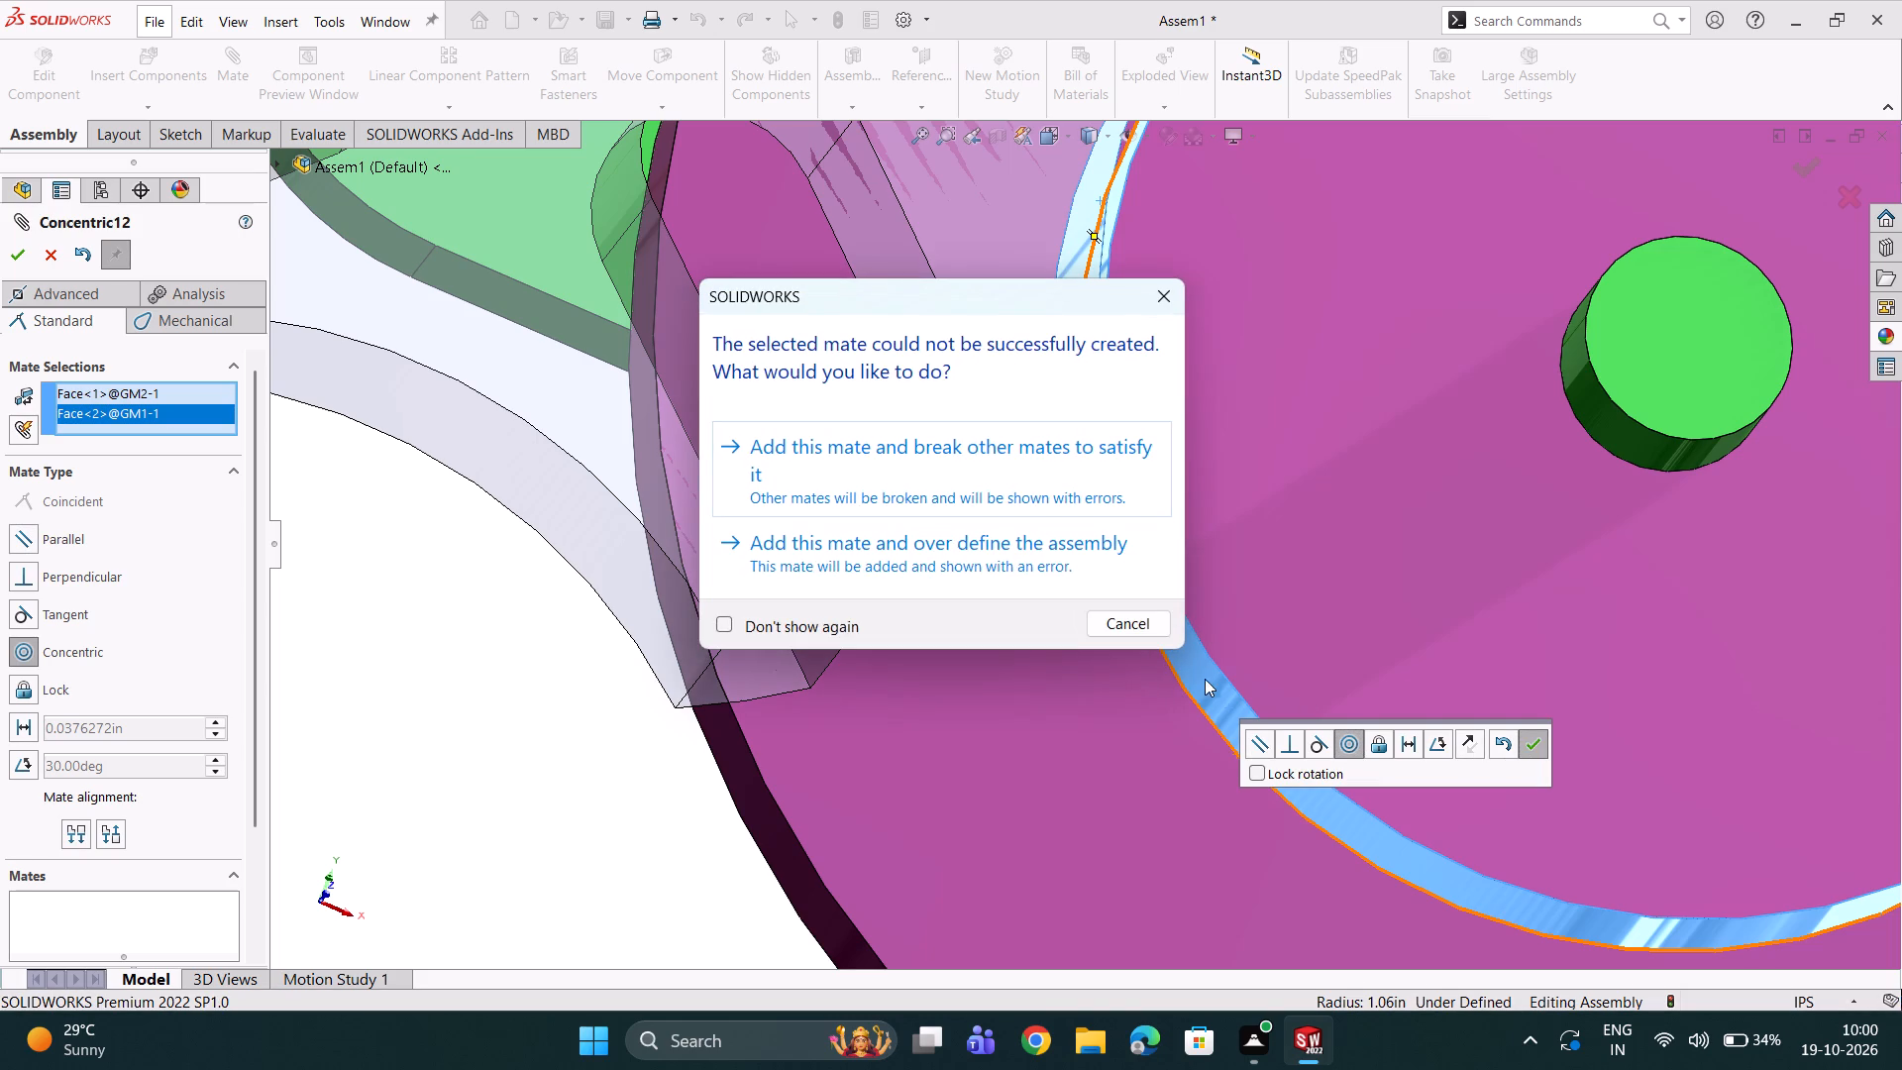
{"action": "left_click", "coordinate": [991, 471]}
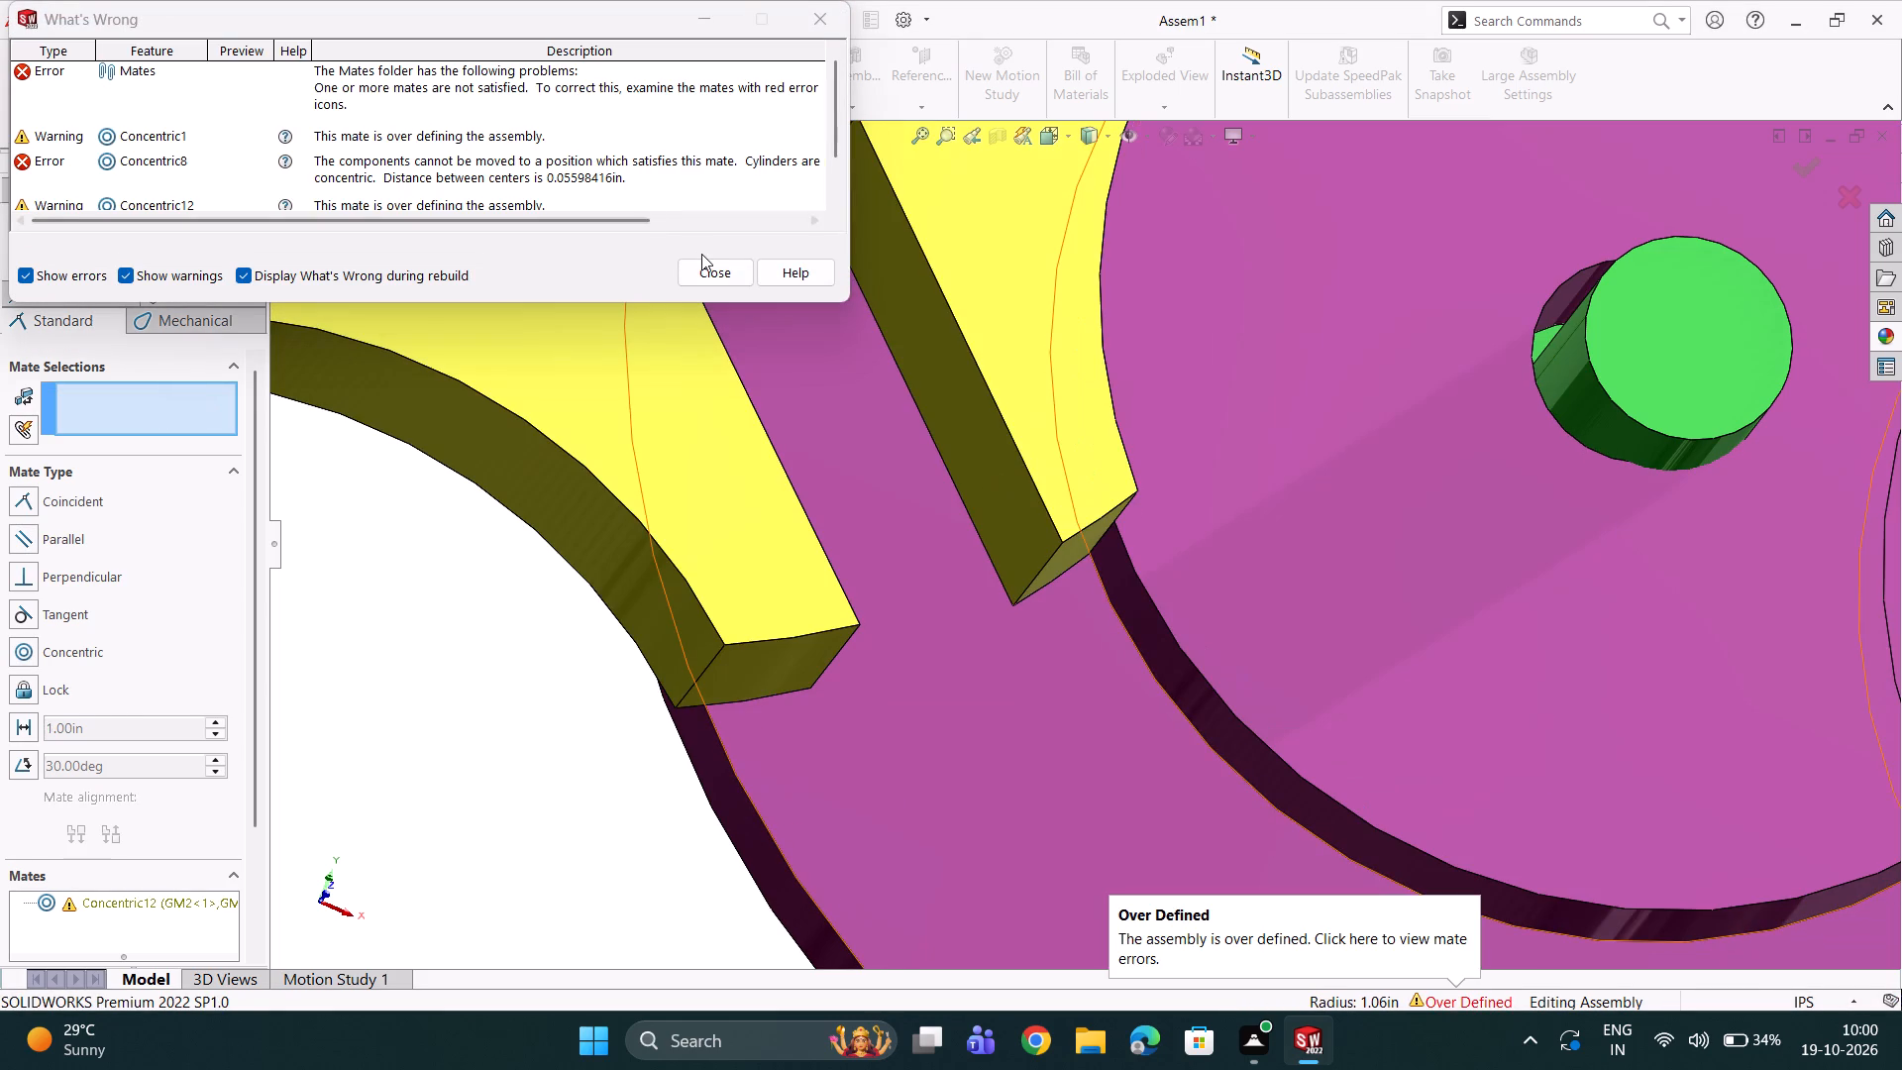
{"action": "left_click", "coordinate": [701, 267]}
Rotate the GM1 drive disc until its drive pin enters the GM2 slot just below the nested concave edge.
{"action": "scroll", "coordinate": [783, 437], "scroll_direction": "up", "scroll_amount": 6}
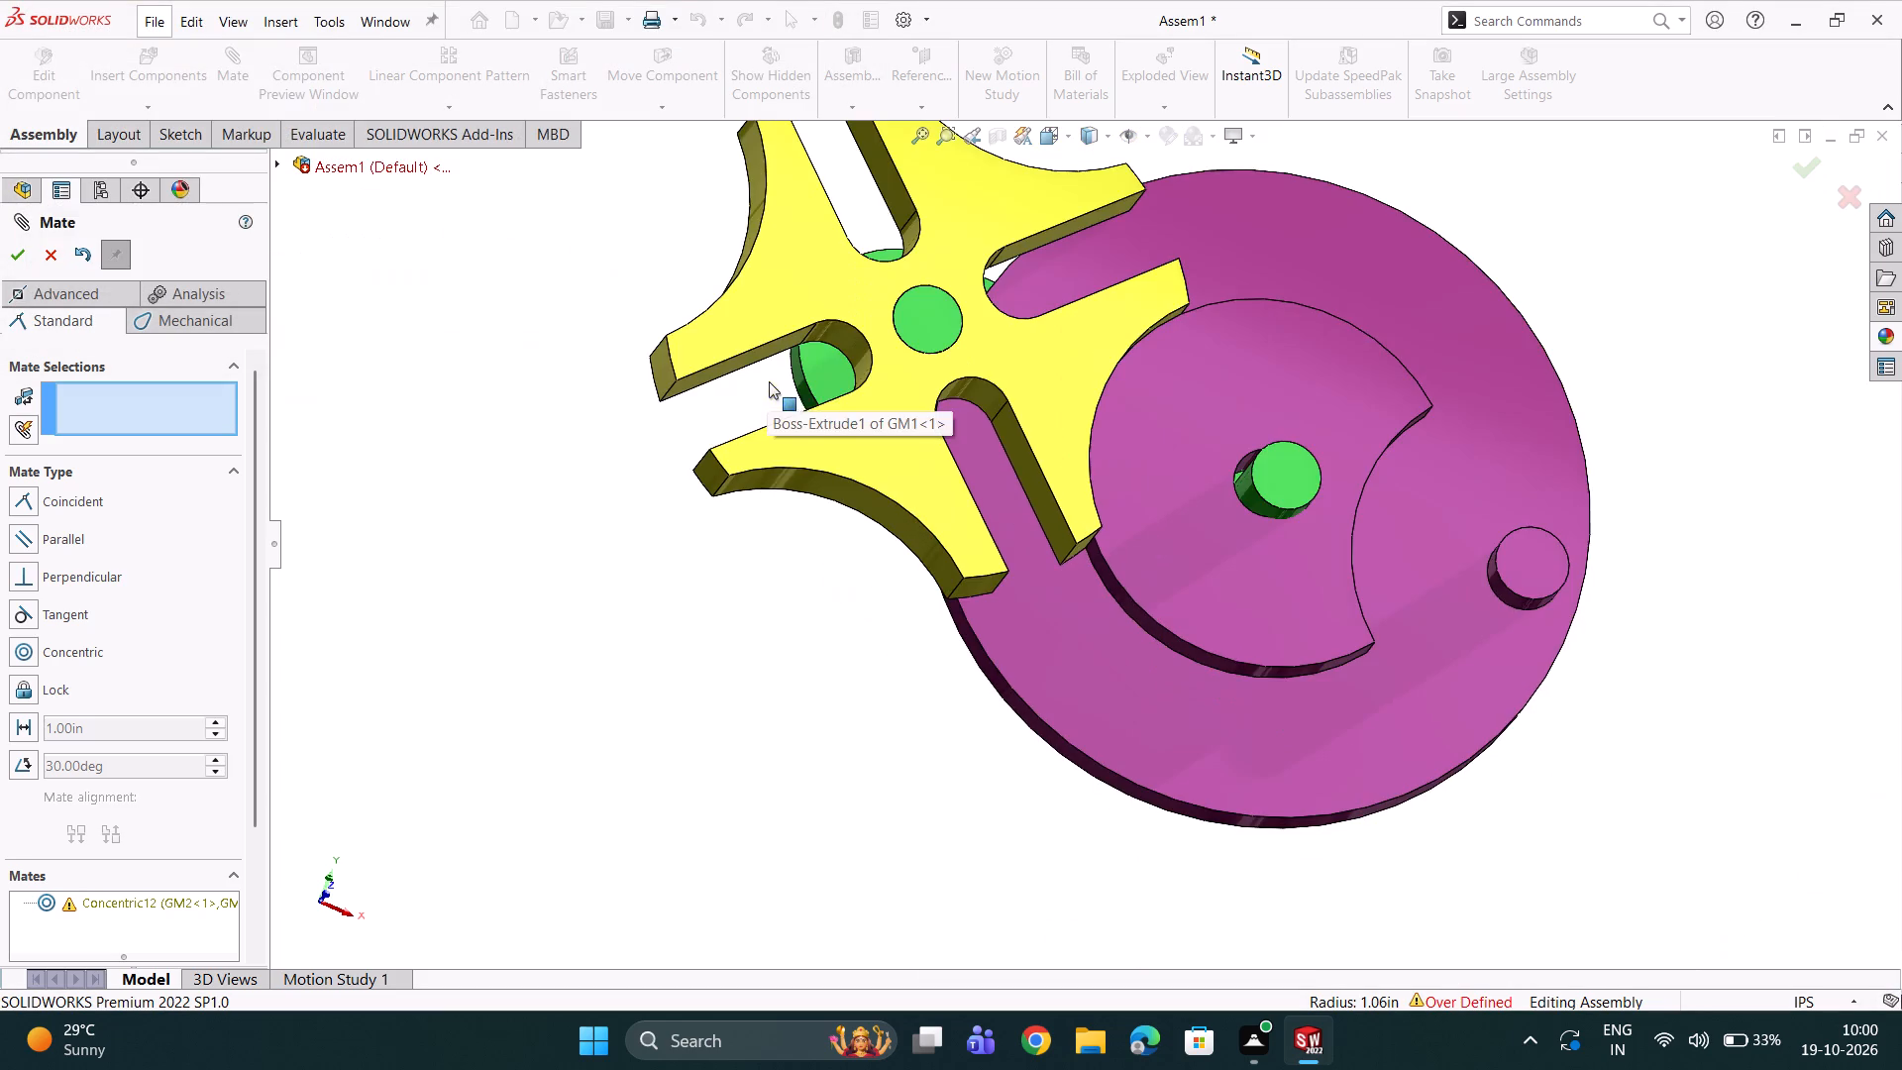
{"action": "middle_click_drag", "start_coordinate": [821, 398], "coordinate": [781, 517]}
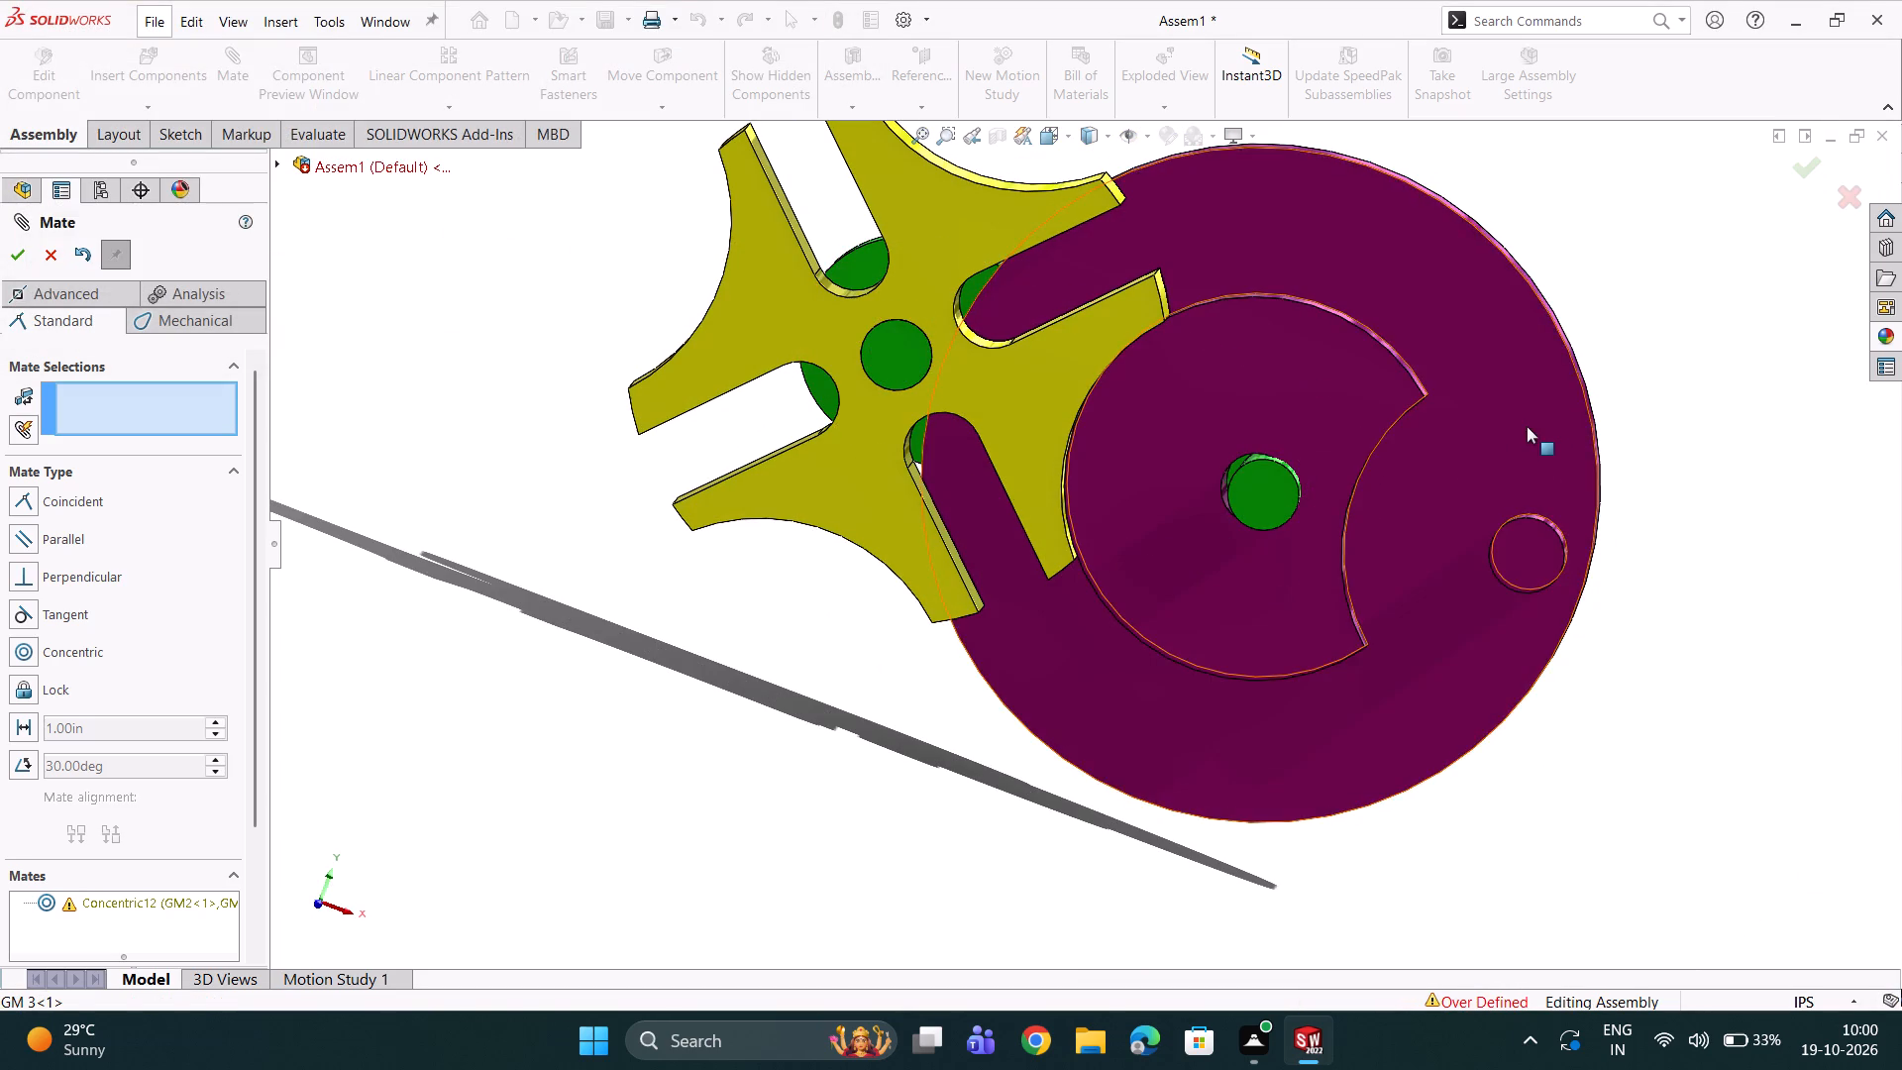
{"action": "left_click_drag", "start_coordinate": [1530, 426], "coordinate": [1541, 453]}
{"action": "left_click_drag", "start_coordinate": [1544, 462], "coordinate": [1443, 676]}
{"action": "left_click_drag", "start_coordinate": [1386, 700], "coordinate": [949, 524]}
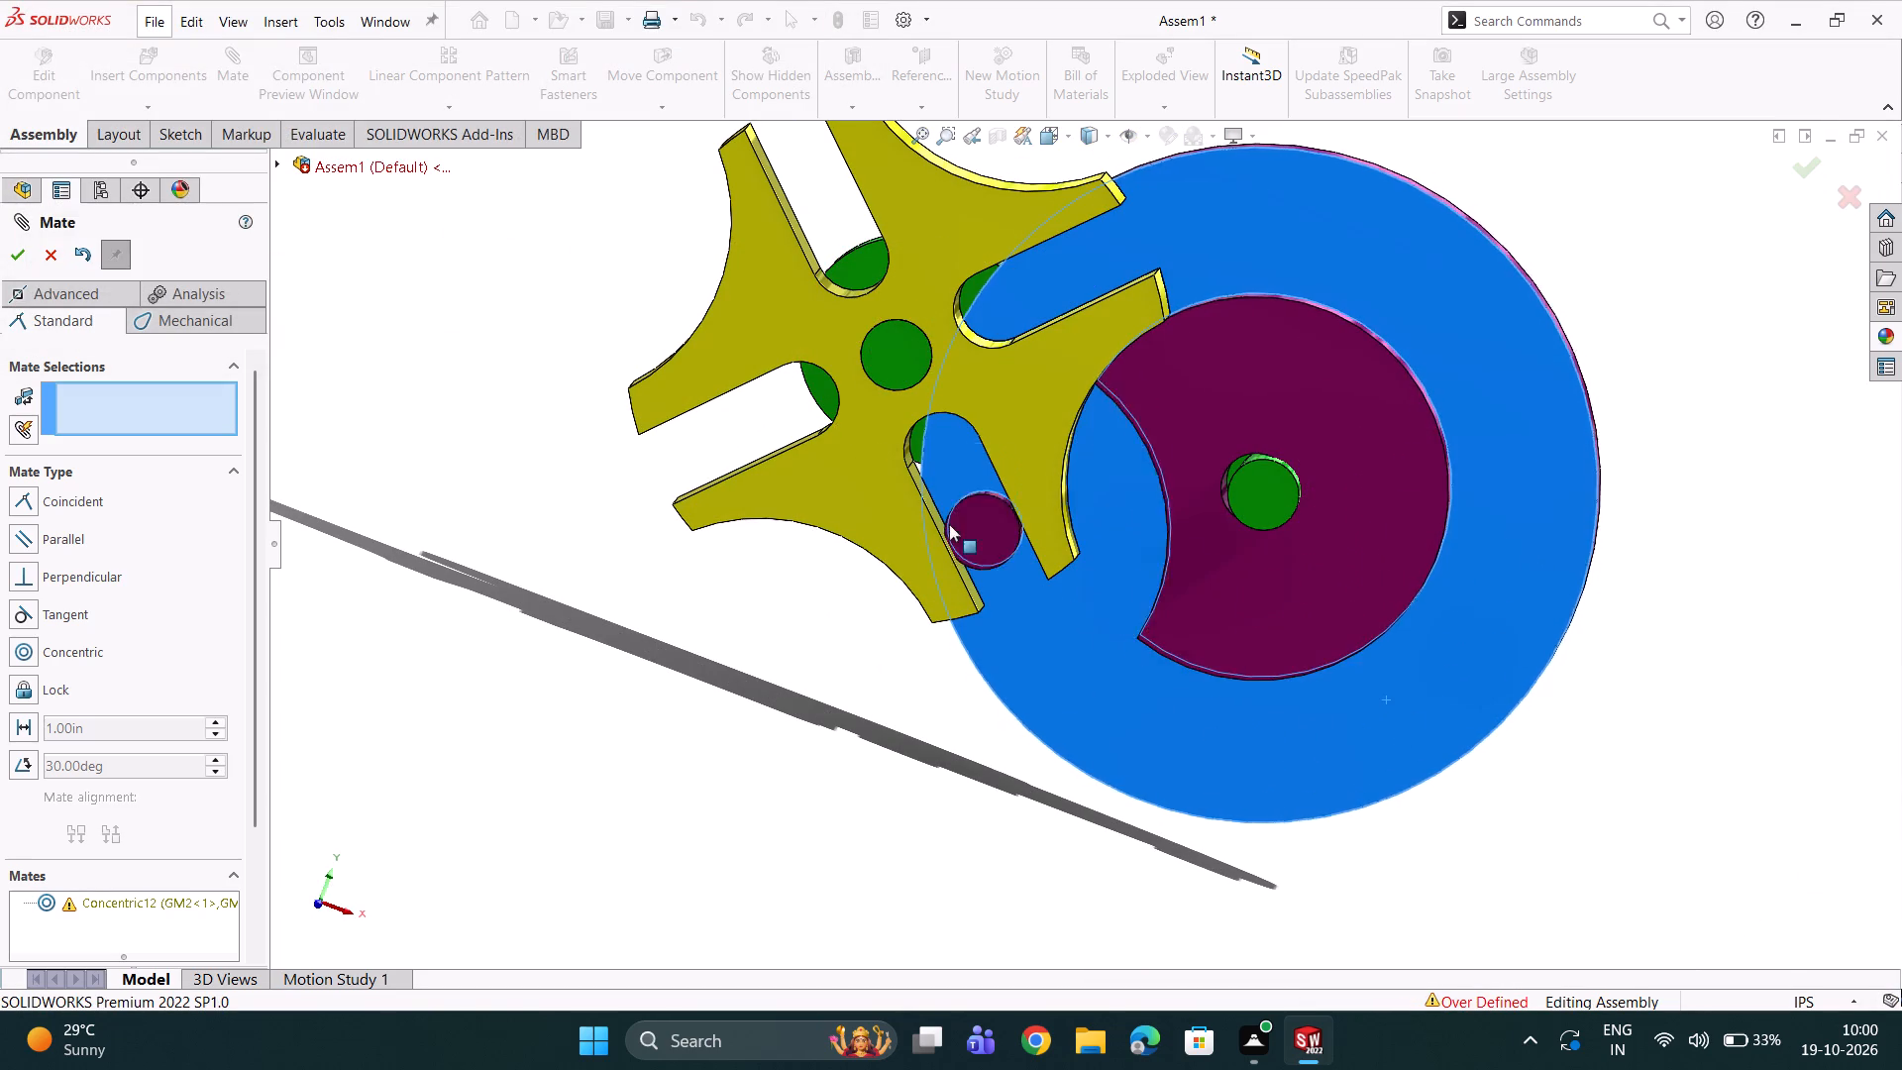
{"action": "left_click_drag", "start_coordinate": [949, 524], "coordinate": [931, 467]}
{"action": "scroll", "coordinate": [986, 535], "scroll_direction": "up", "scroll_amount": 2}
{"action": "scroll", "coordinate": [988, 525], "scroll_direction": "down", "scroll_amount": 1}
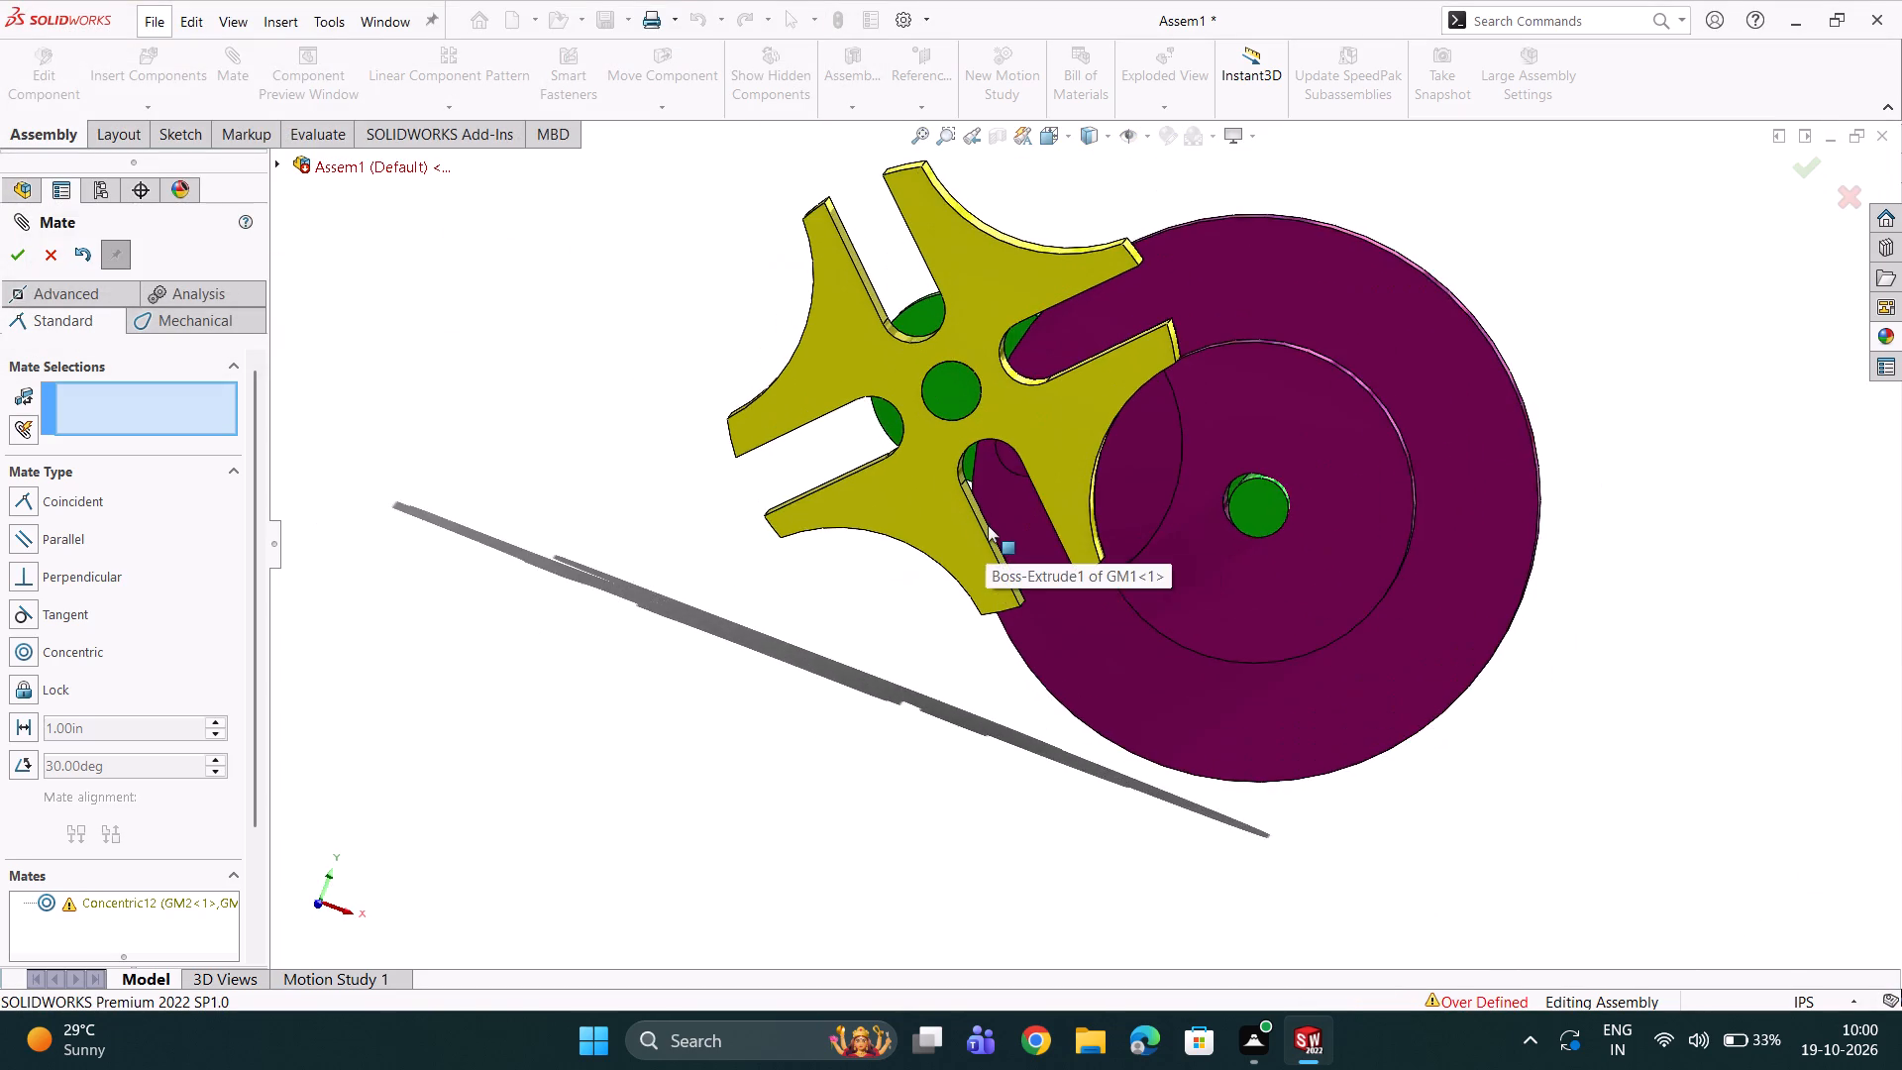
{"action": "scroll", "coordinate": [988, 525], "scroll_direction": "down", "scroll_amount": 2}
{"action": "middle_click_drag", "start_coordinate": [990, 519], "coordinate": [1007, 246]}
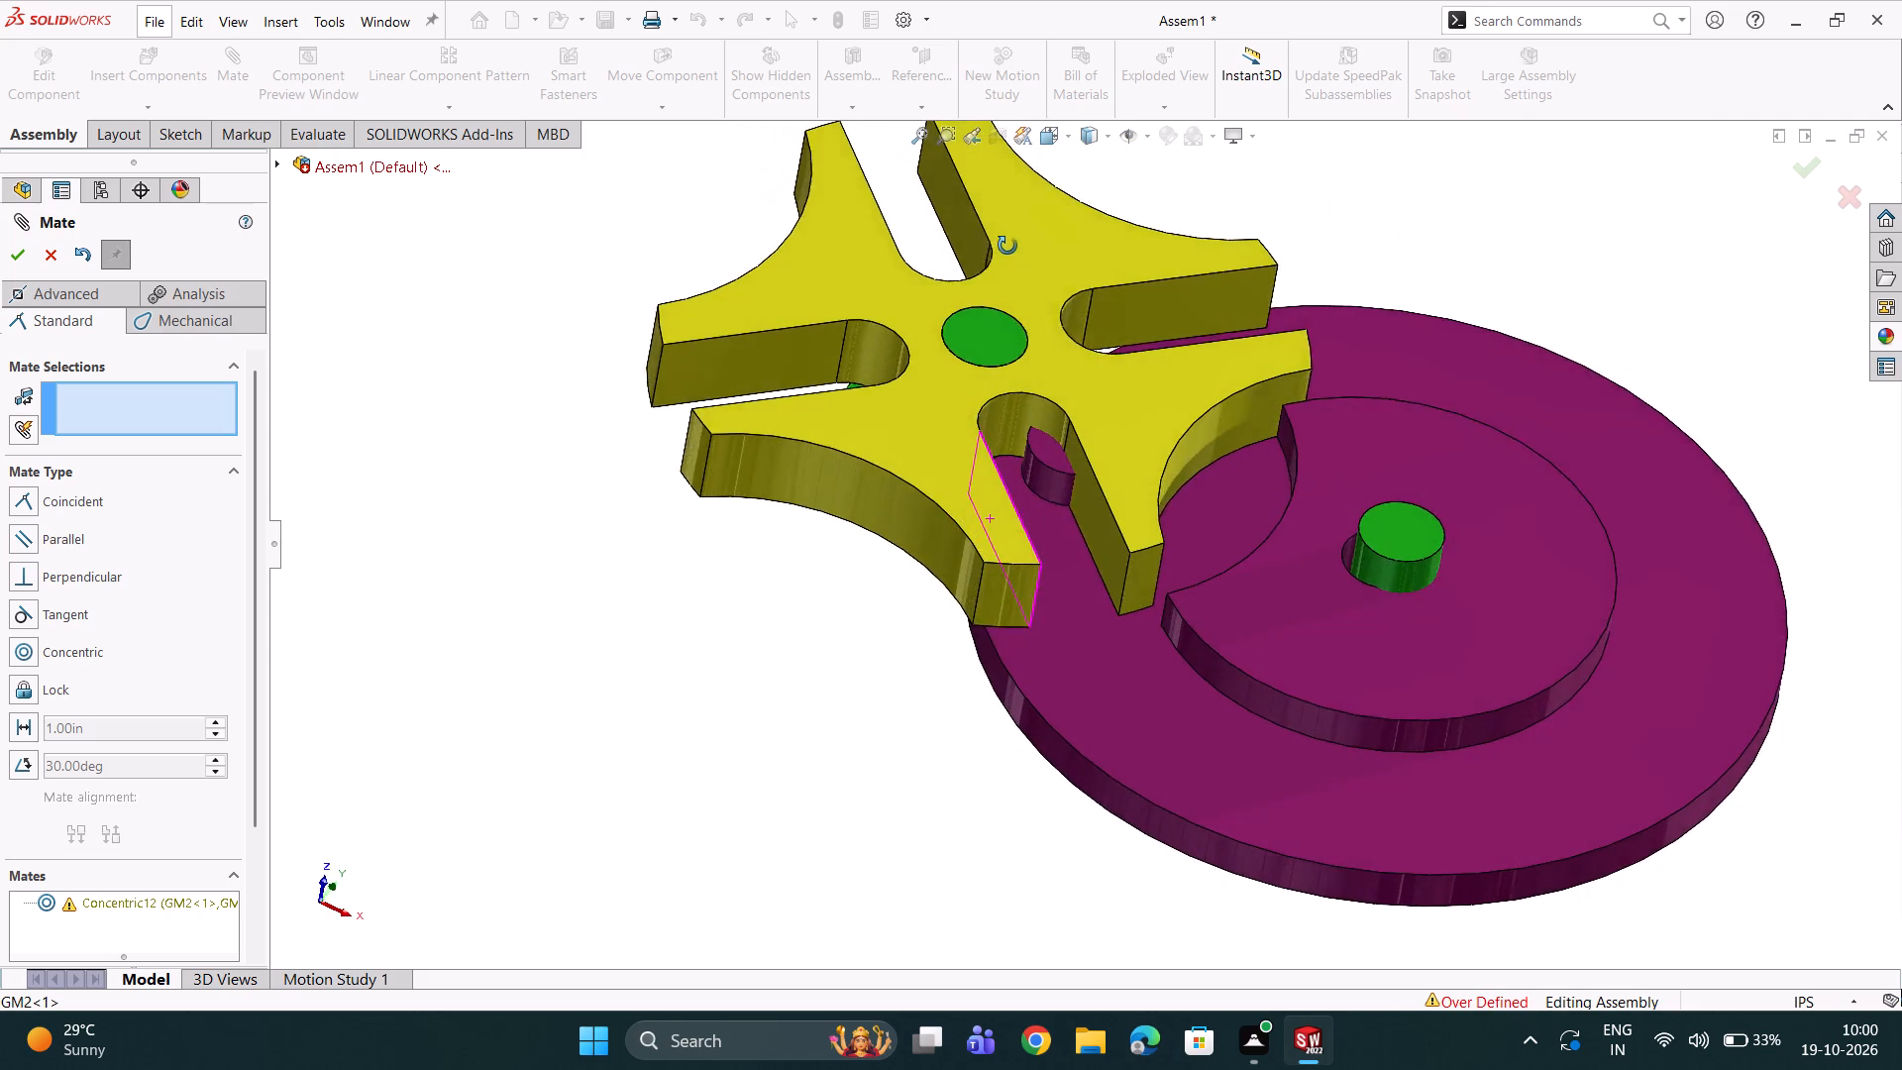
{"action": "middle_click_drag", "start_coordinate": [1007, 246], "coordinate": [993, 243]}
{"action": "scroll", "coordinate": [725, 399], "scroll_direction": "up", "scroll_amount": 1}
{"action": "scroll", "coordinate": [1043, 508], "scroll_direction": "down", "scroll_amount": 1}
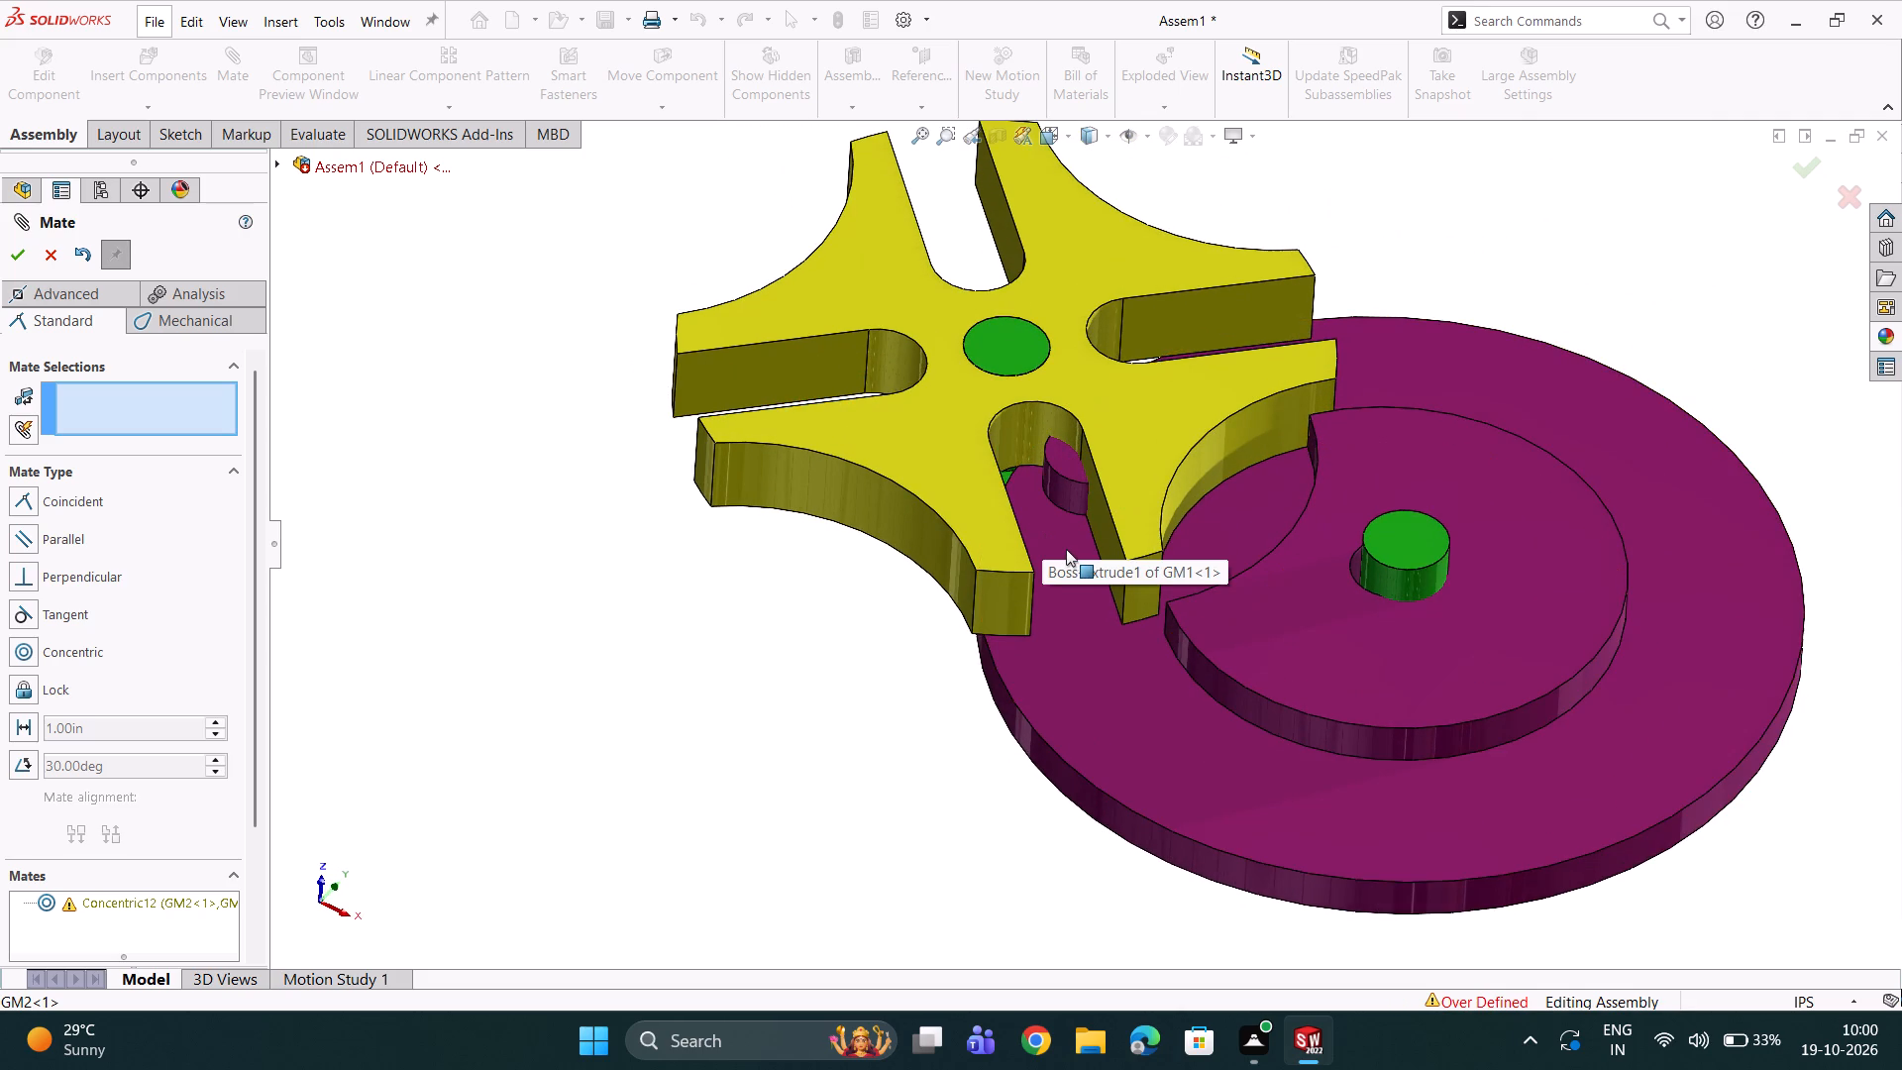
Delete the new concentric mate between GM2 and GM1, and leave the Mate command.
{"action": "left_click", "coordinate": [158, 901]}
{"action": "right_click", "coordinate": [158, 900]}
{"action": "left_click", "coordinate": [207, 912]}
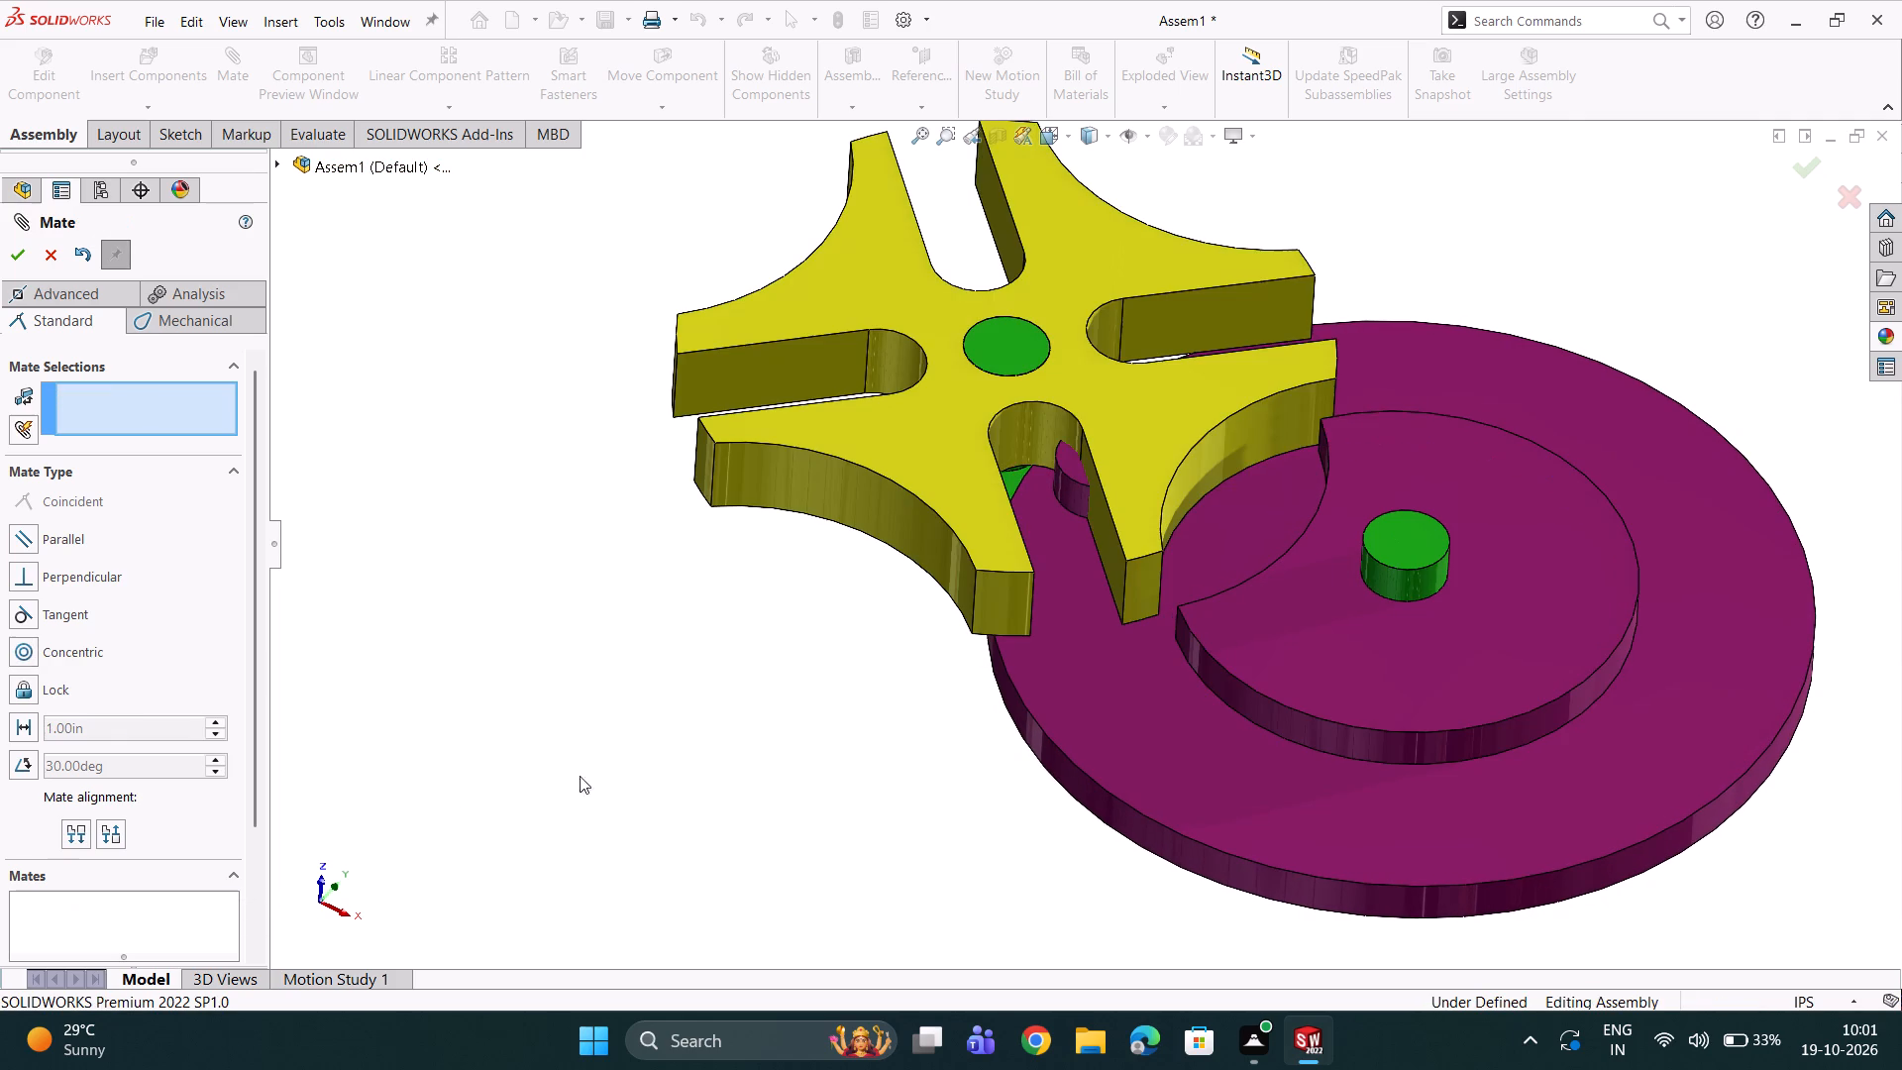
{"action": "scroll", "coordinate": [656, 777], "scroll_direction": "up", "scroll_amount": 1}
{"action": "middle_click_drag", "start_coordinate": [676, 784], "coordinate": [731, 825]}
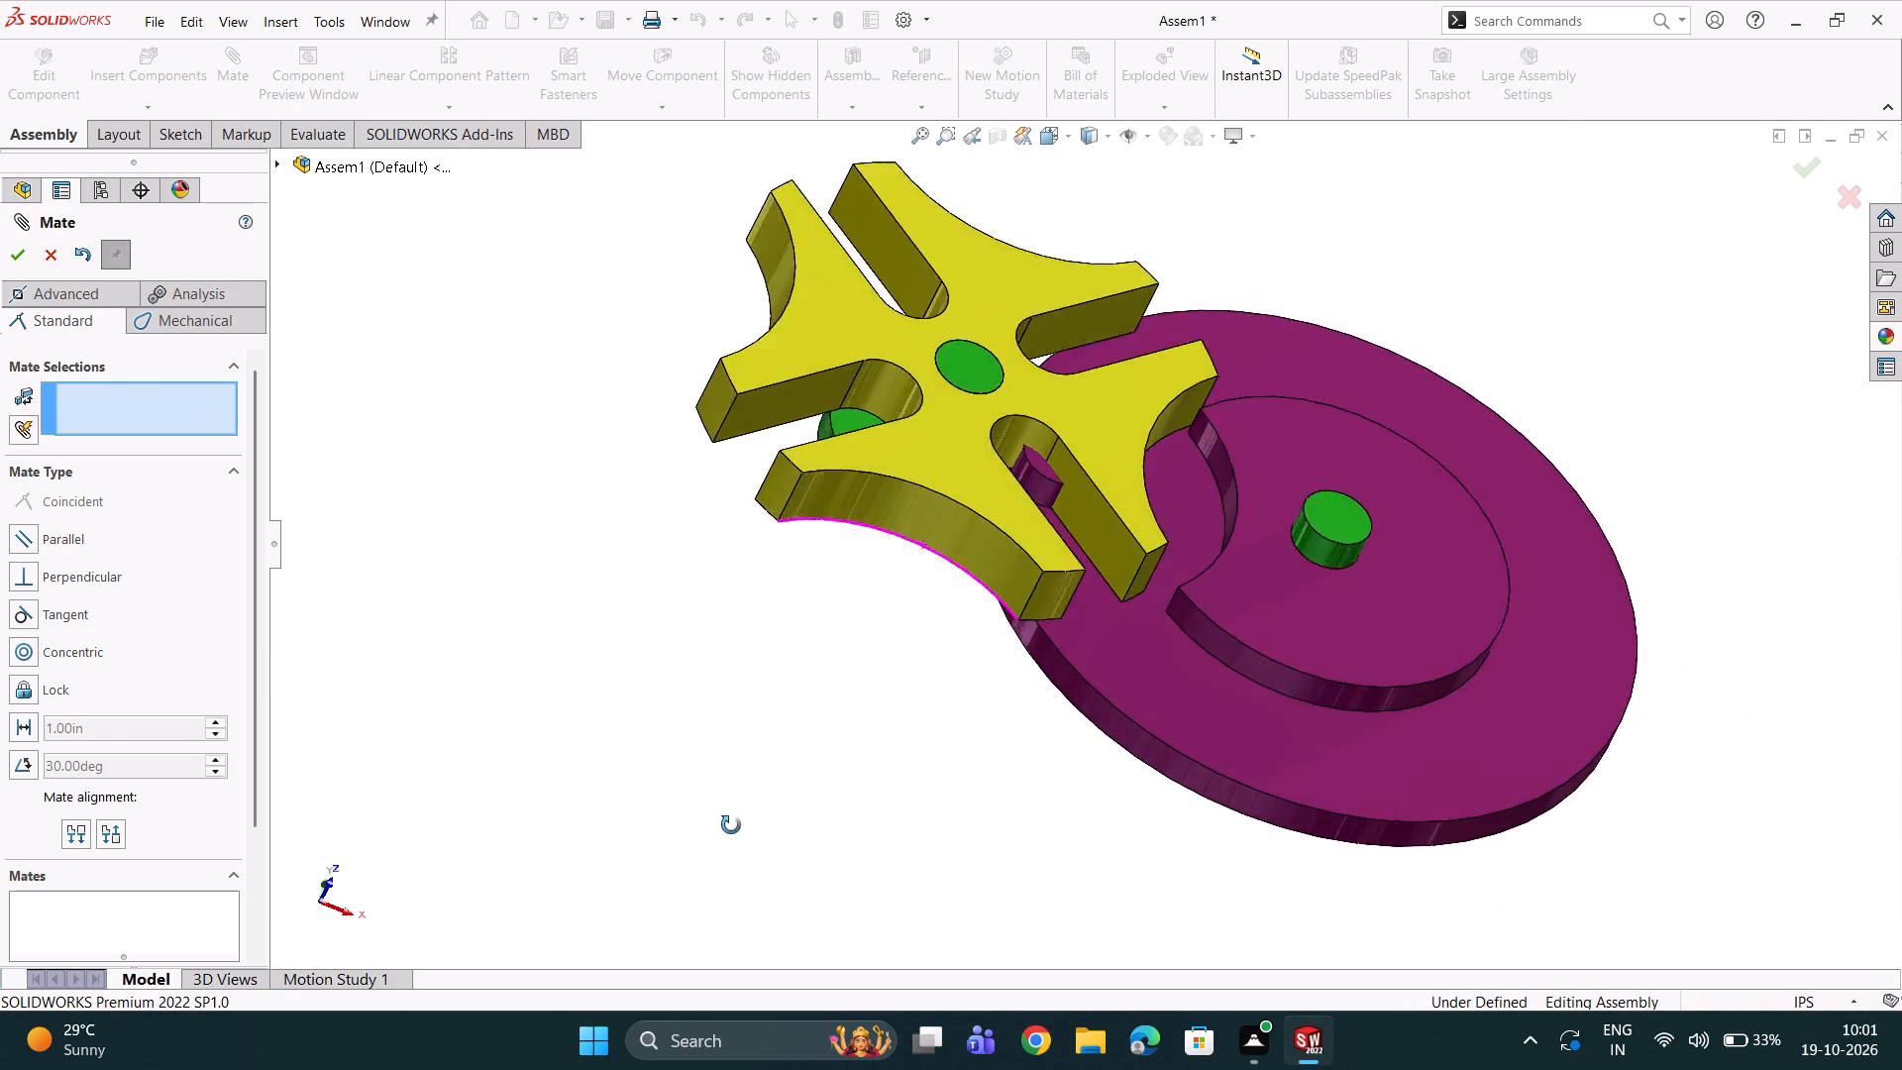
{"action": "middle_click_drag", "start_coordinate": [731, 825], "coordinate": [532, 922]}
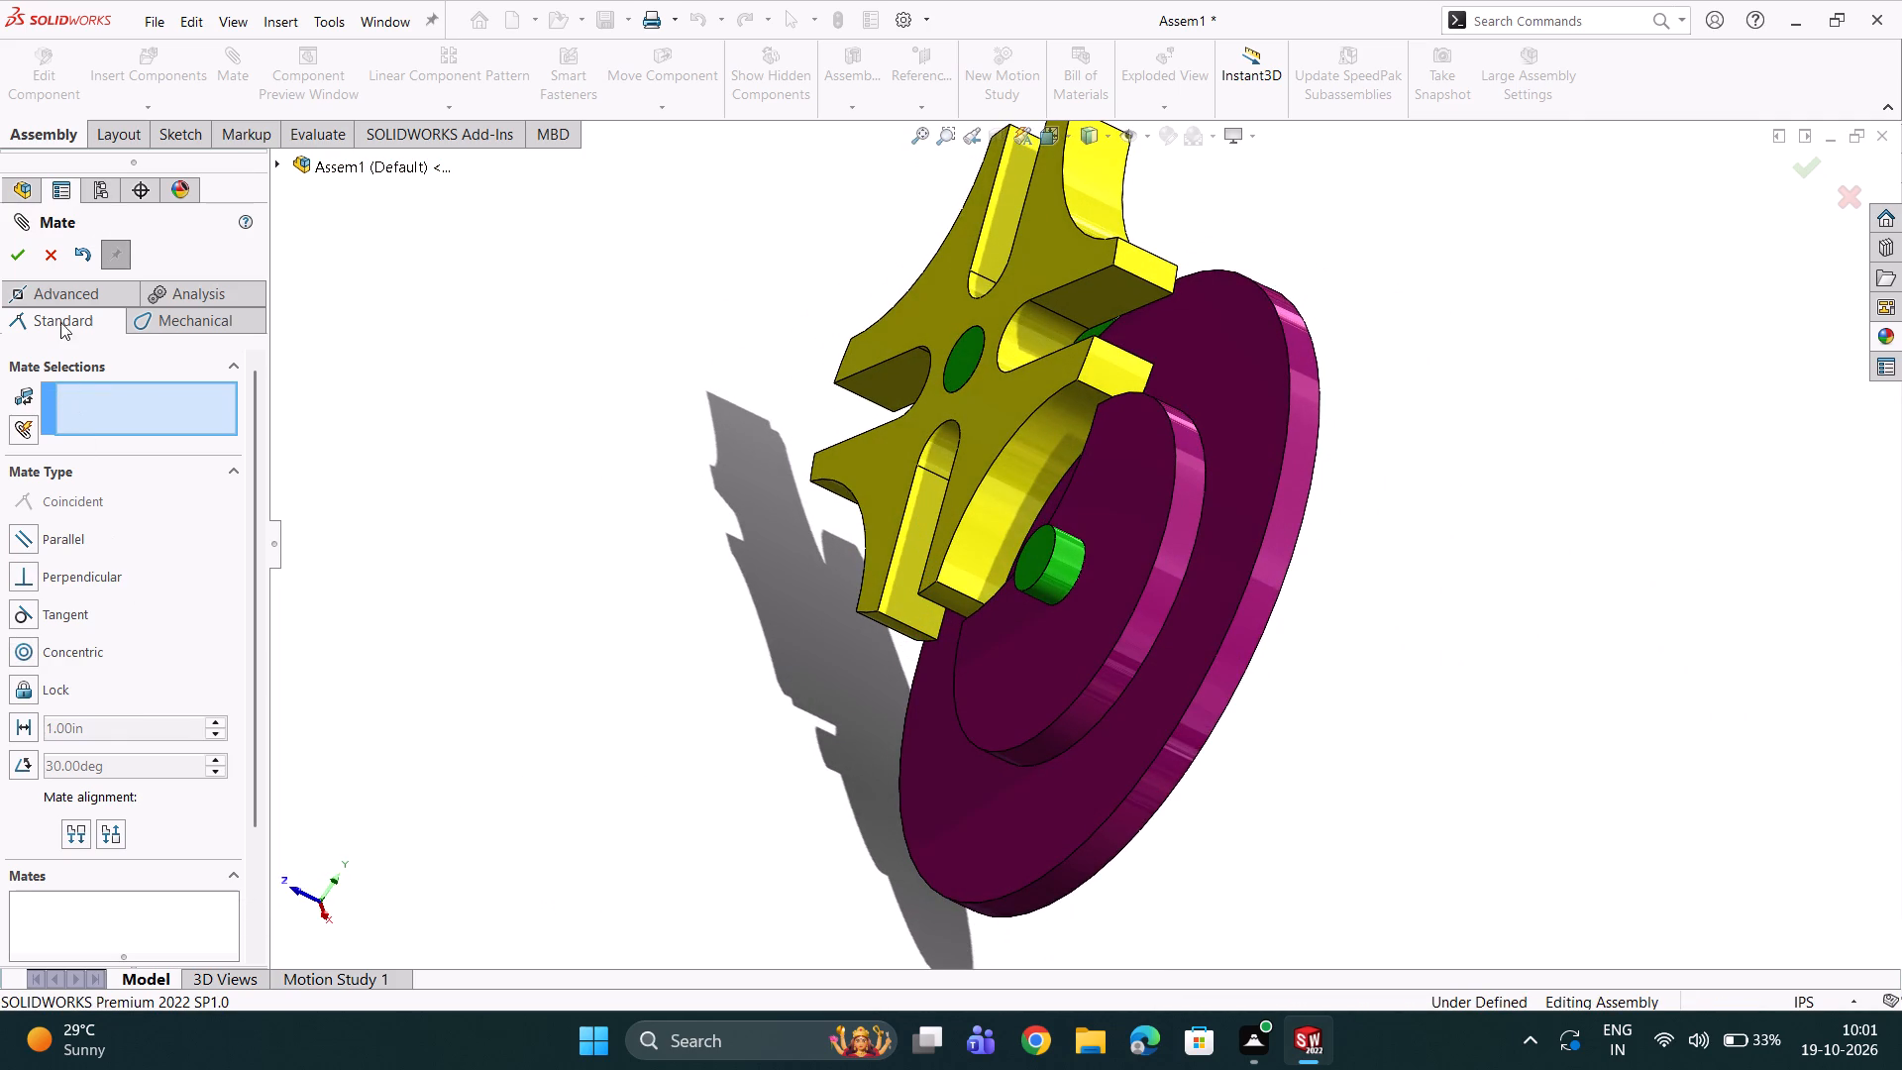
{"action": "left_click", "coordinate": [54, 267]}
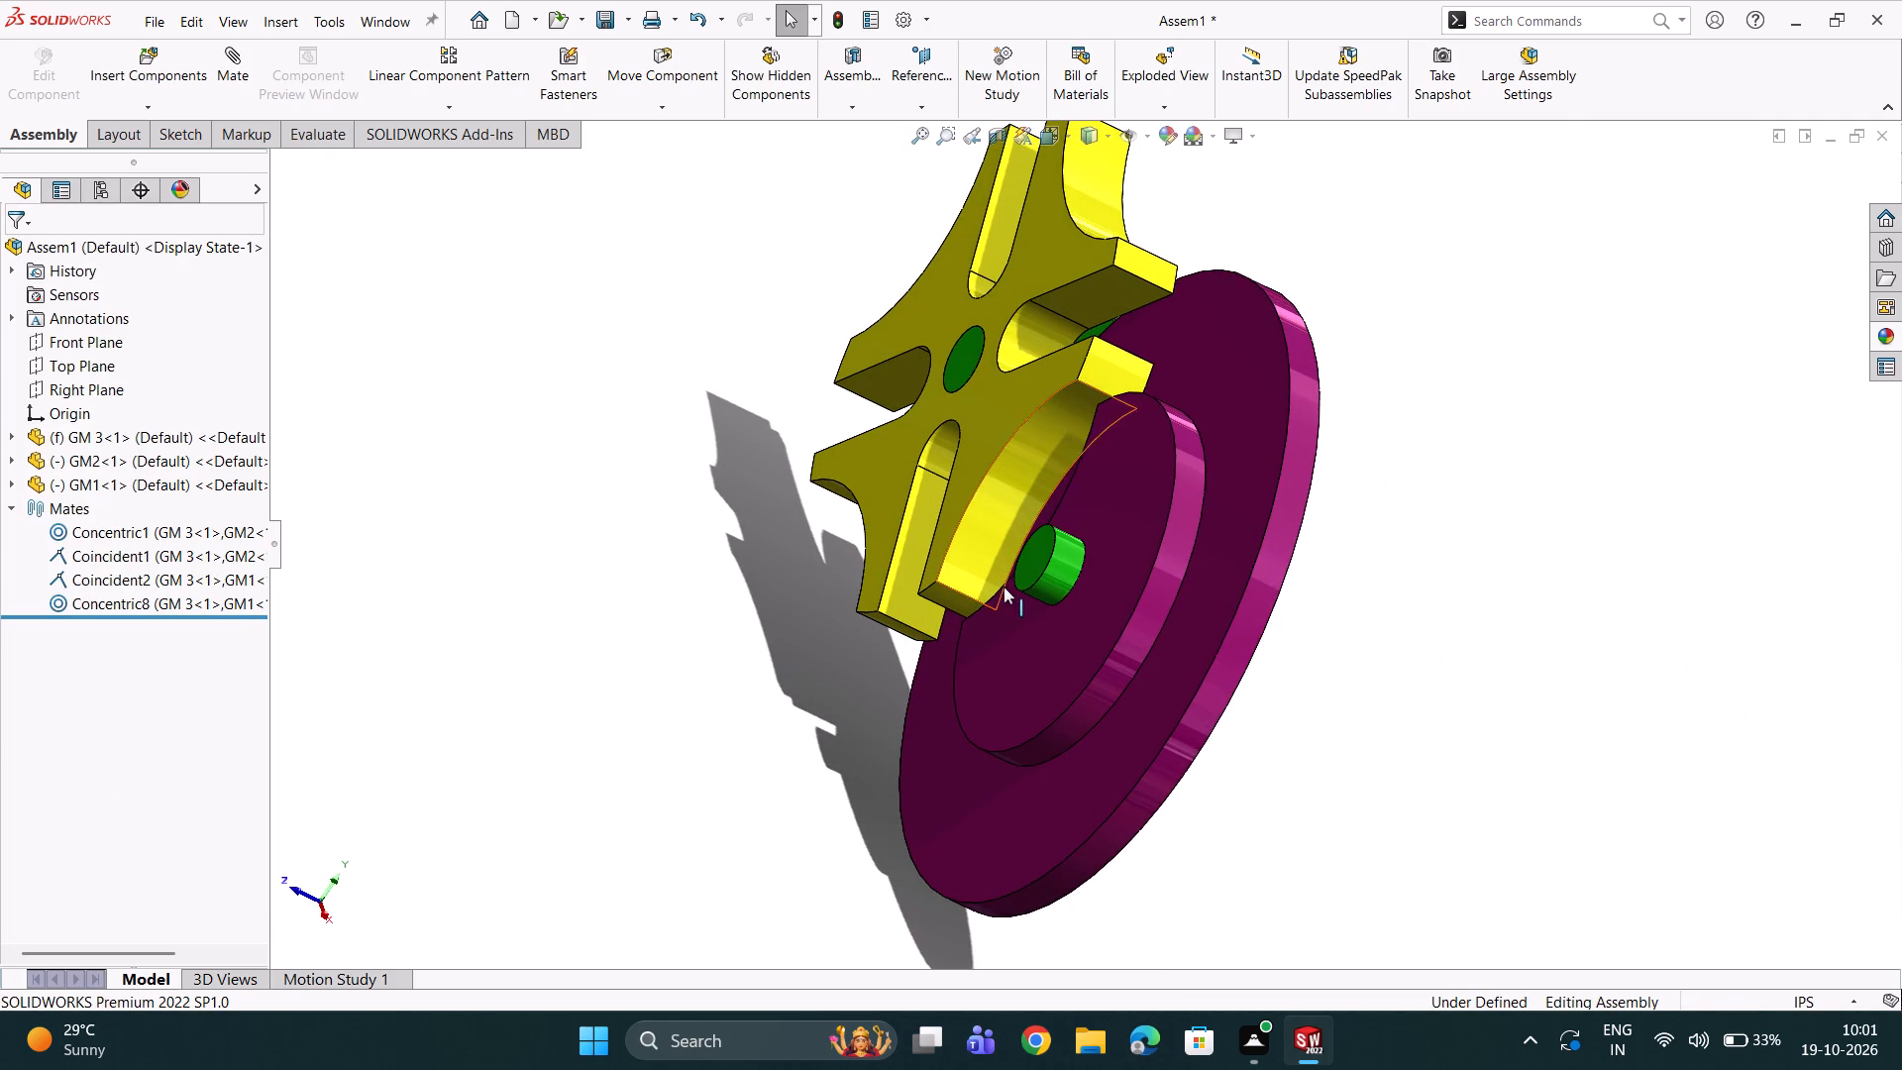
Rotate the GM1 drive disc until its drive pin sits at the mouth of the GM2 slot above the nested concave edge.
{"action": "left_click_drag", "start_coordinate": [1244, 485], "coordinate": [1250, 569]}
{"action": "left_click_drag", "start_coordinate": [1236, 648], "coordinate": [1112, 860]}
{"action": "left_click_drag", "start_coordinate": [1092, 886], "coordinate": [1058, 928]}
{"action": "left_click_drag", "start_coordinate": [1005, 996], "coordinate": [982, 1029]}
{"action": "left_click_drag", "start_coordinate": [965, 1051], "coordinate": [958, 1062]}
{"action": "key", "text": "Escape"}
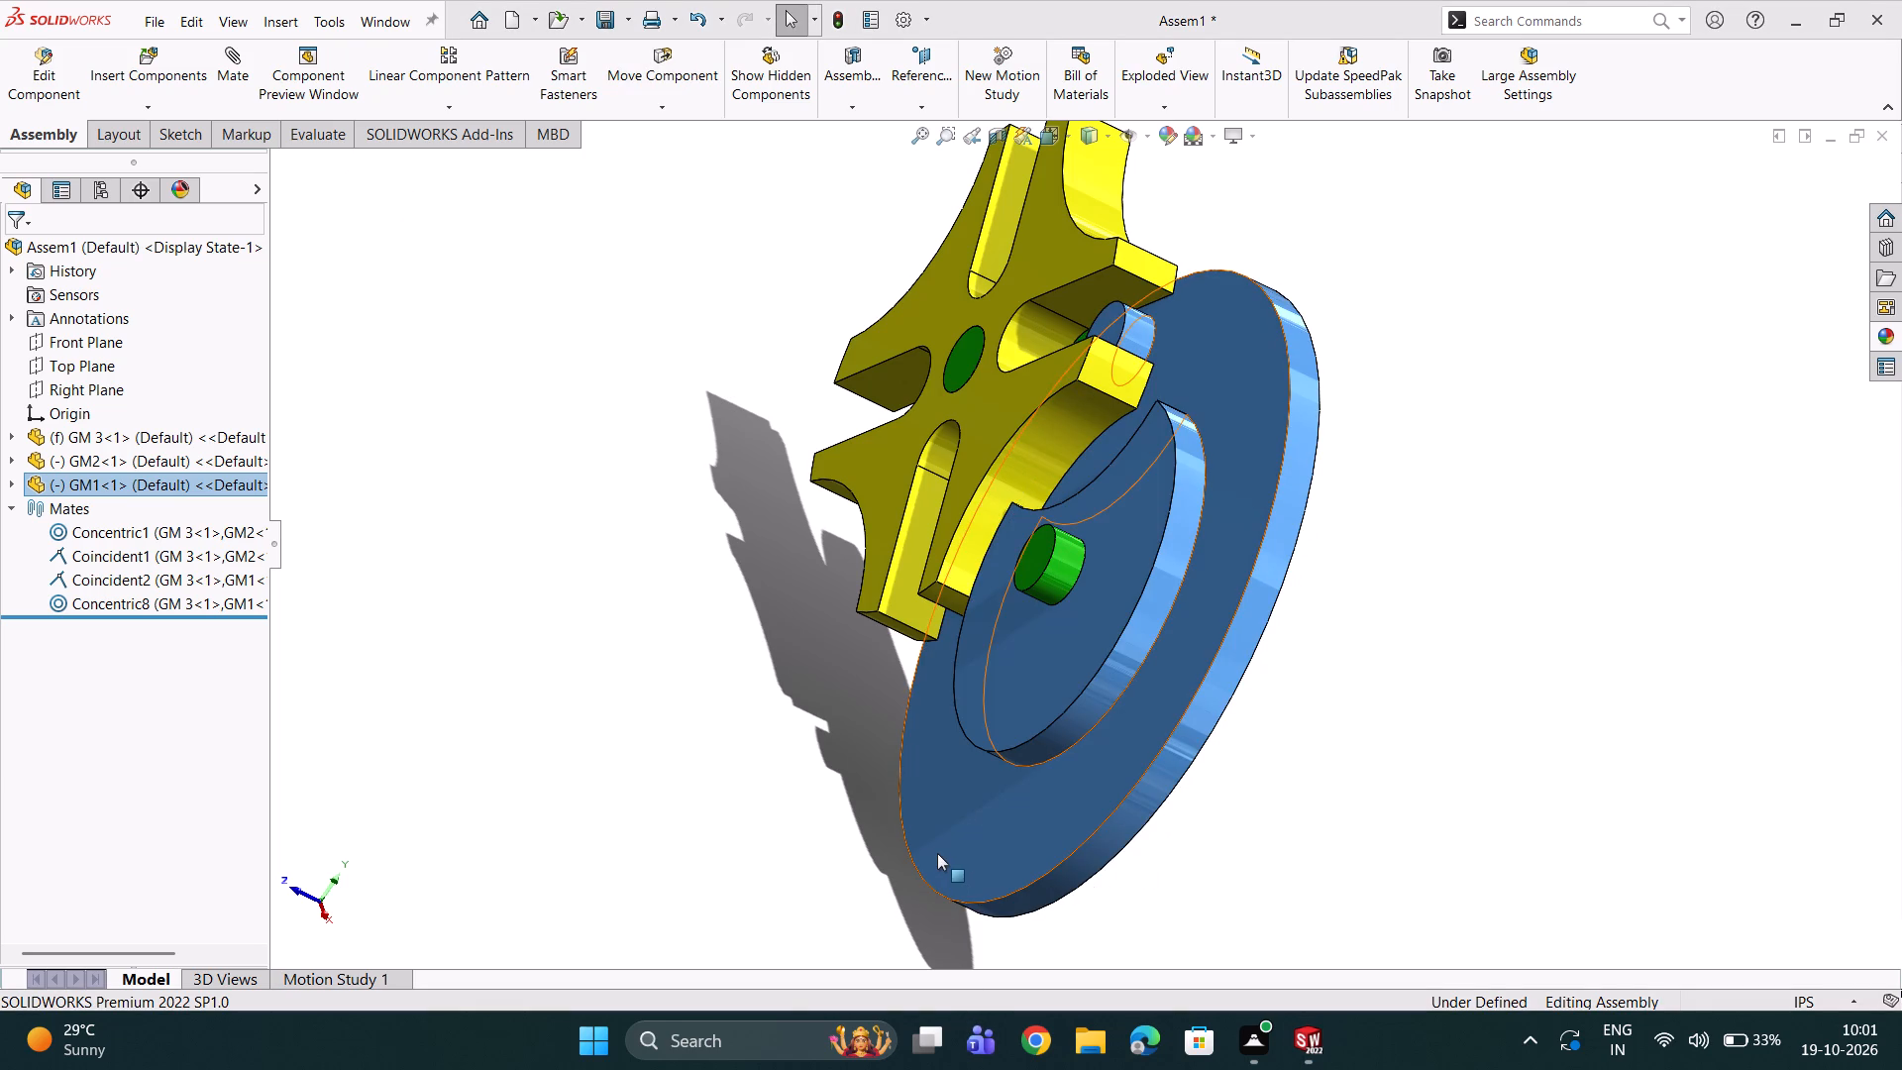
{"action": "key", "text": "Escape"}
{"action": "key", "text": "Escape"}
{"action": "key", "text": "Escape"}
{"action": "key", "text": "Escape"}
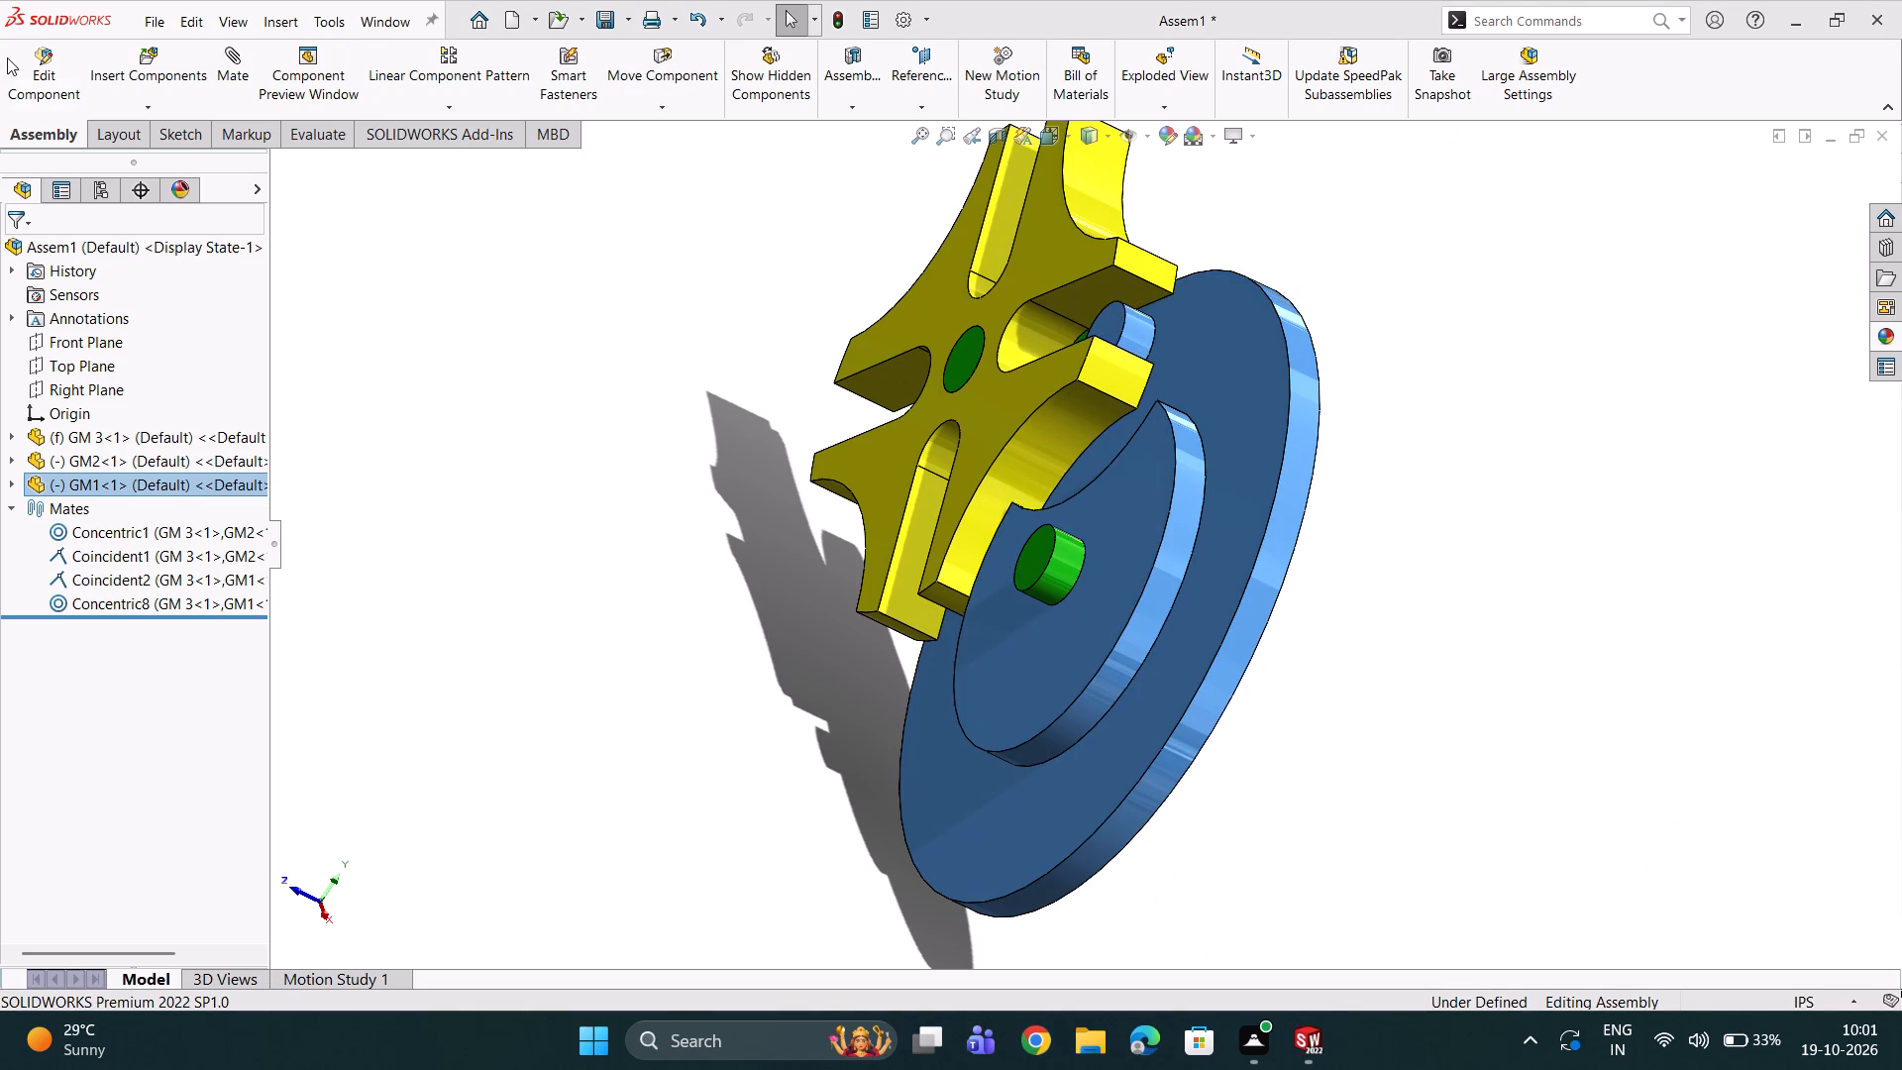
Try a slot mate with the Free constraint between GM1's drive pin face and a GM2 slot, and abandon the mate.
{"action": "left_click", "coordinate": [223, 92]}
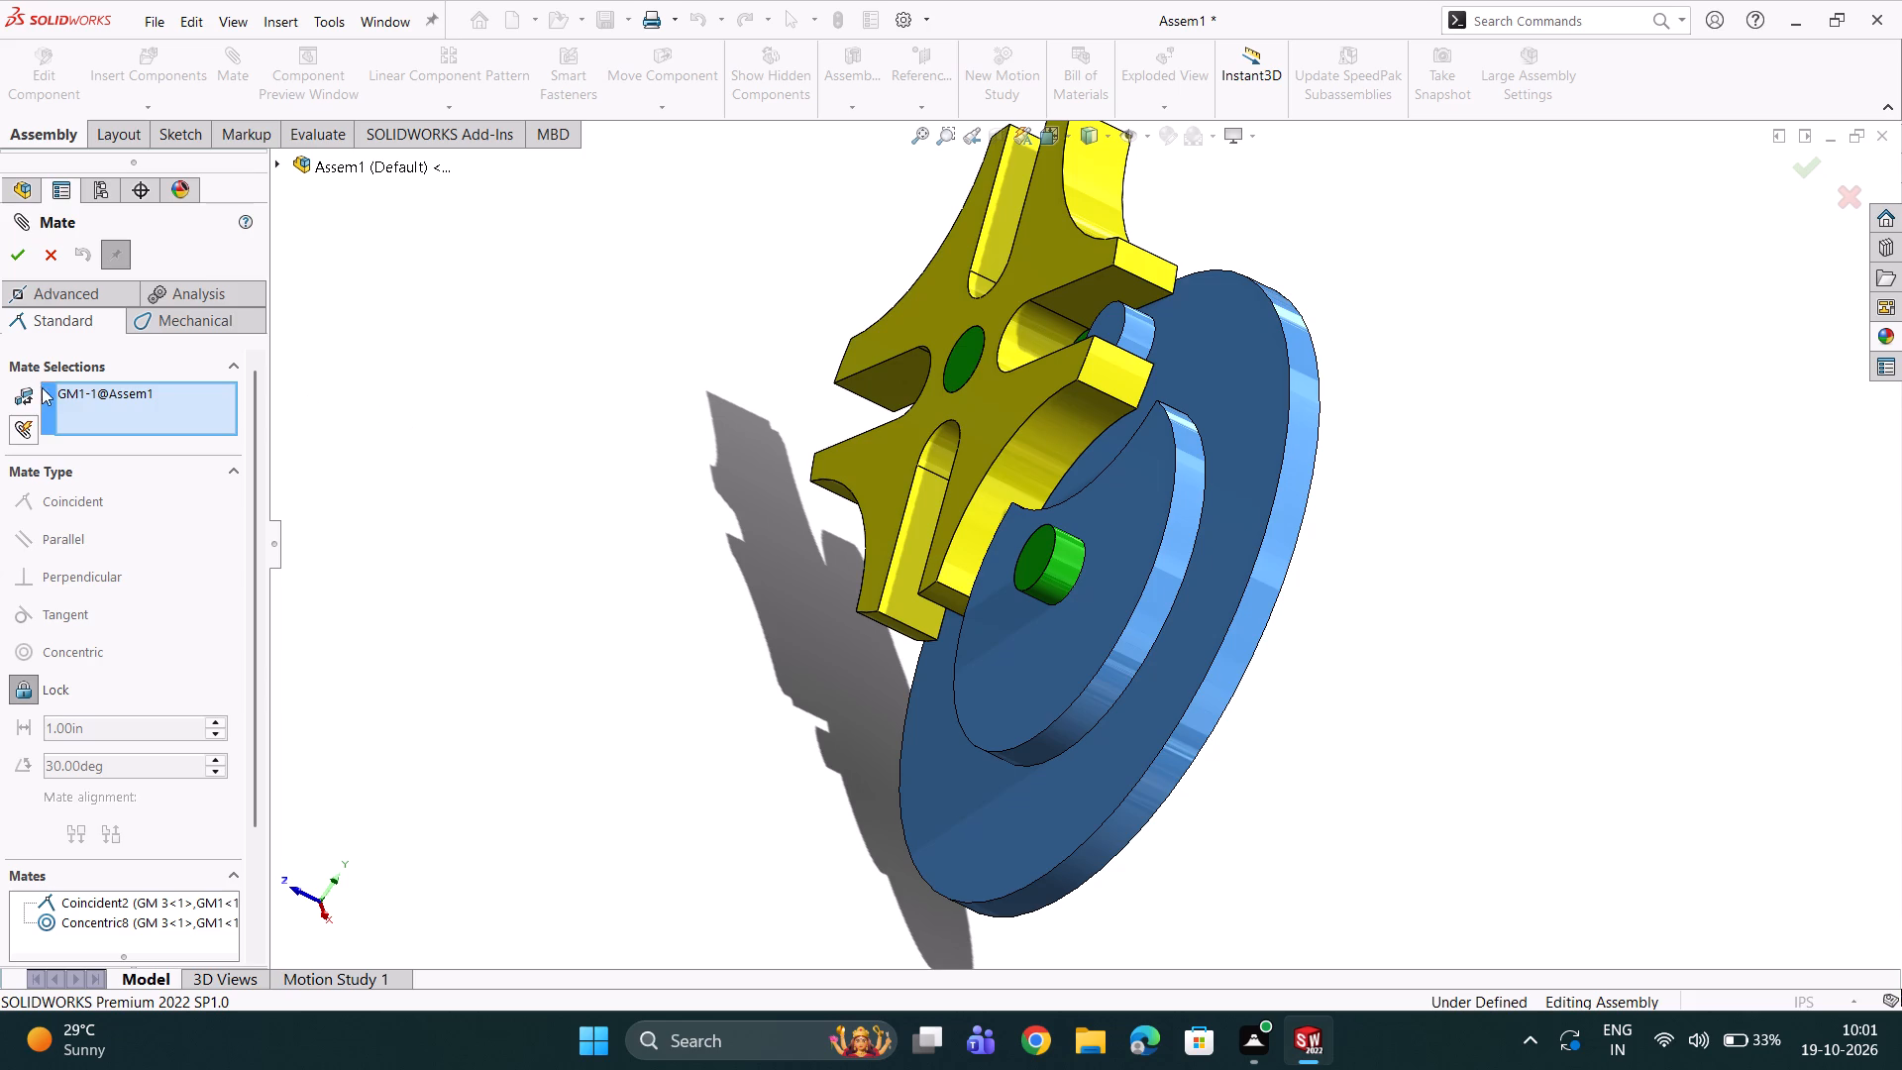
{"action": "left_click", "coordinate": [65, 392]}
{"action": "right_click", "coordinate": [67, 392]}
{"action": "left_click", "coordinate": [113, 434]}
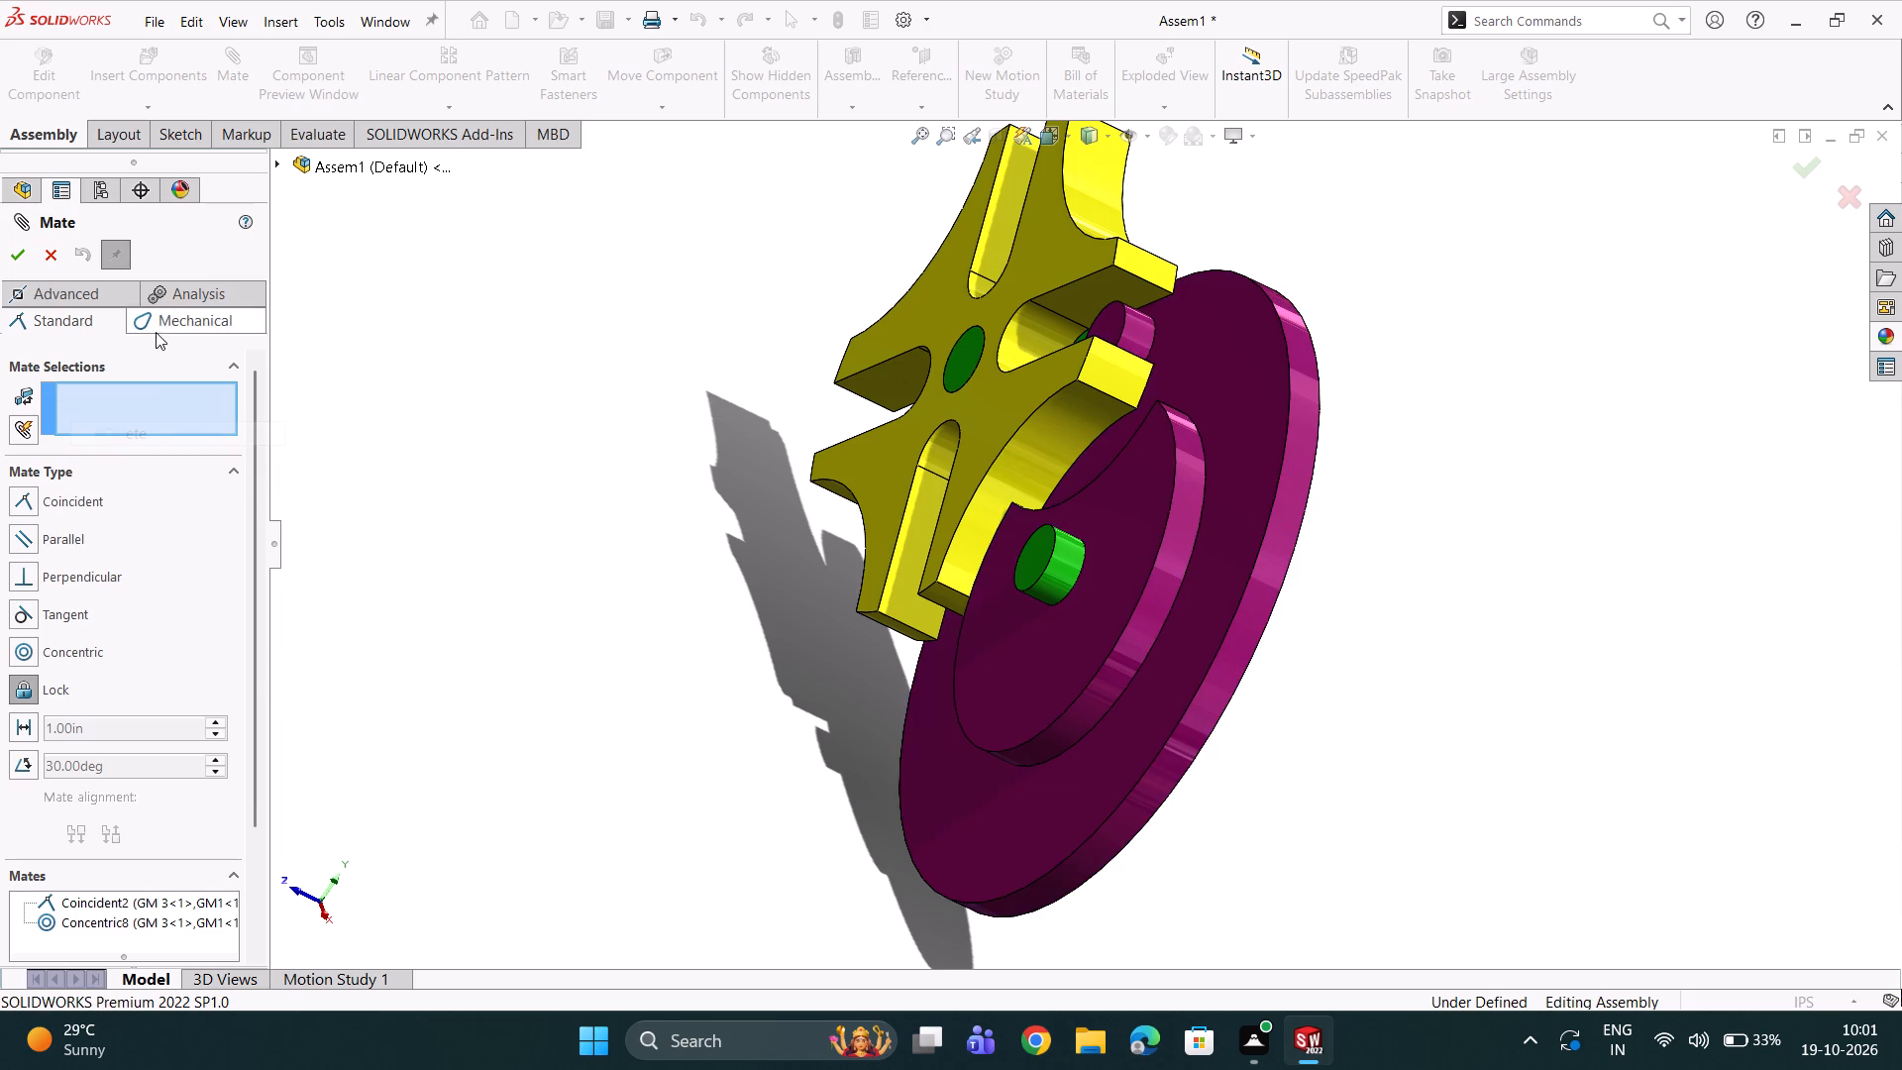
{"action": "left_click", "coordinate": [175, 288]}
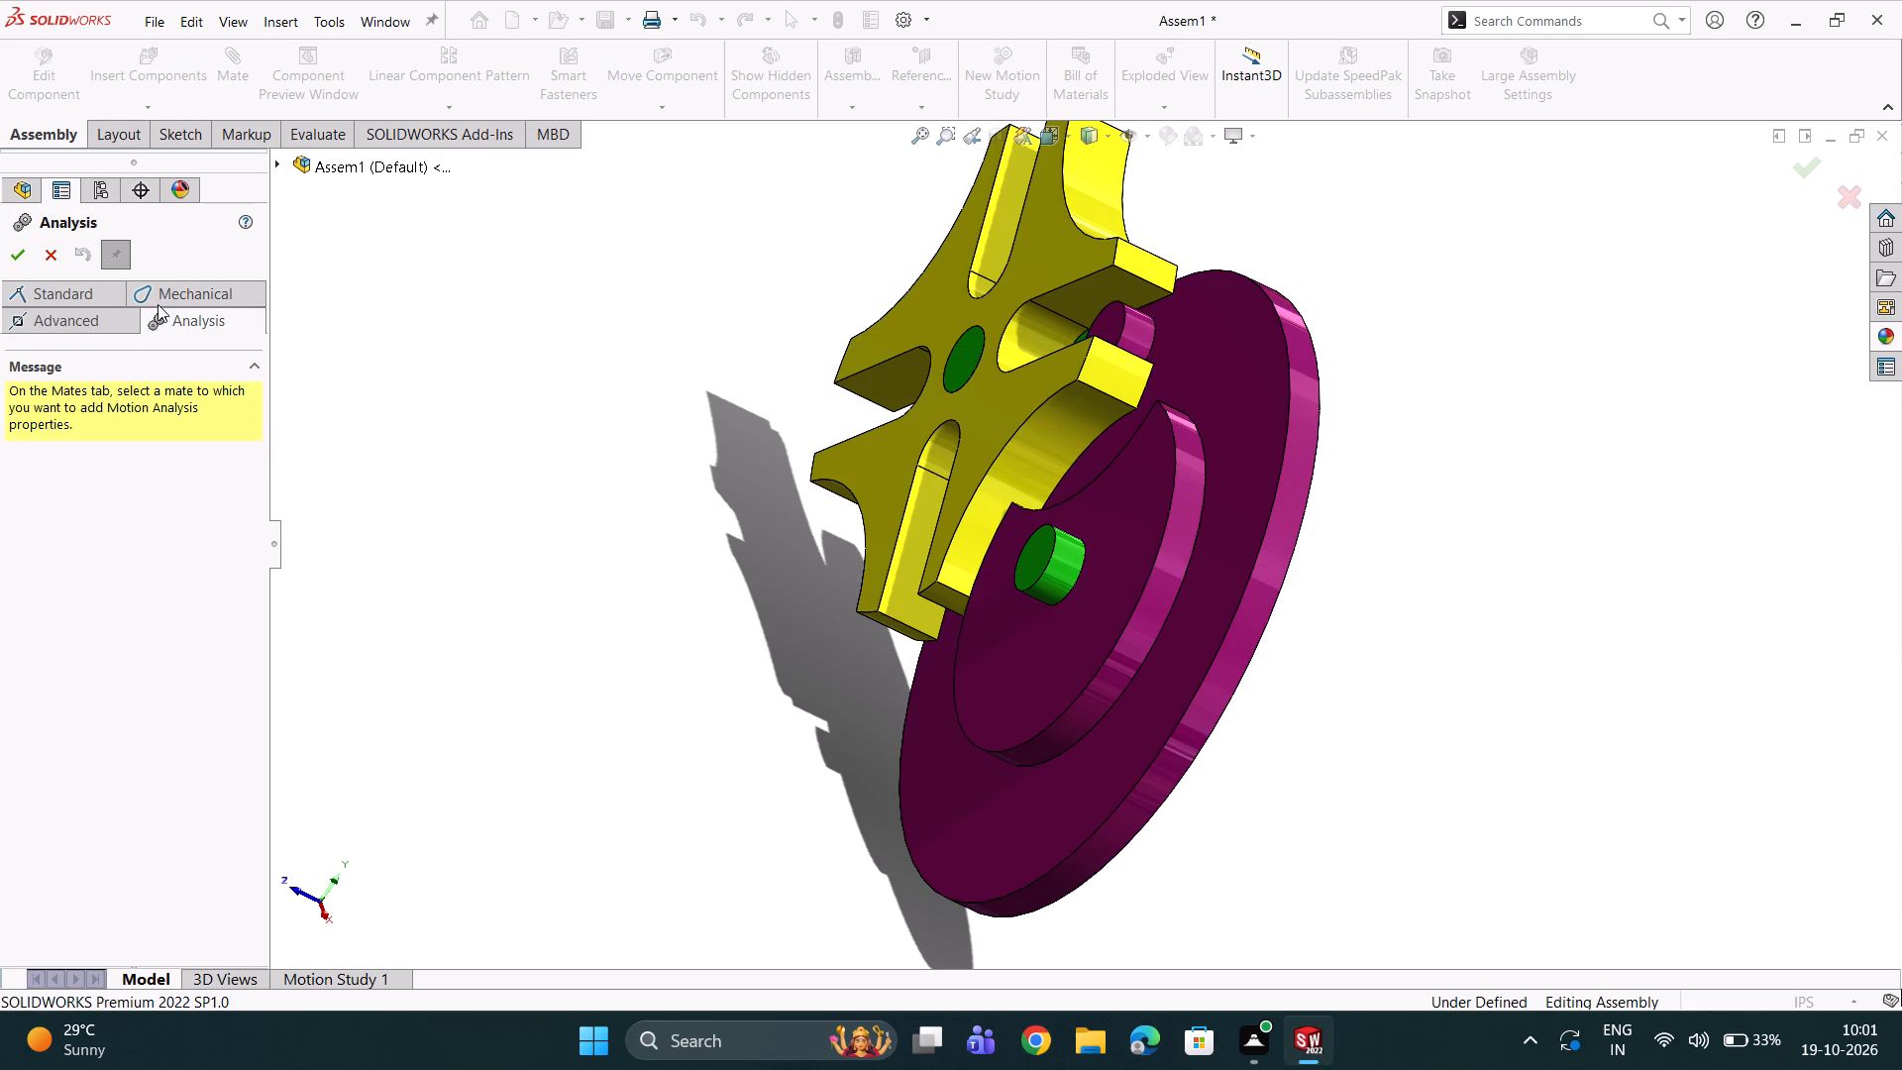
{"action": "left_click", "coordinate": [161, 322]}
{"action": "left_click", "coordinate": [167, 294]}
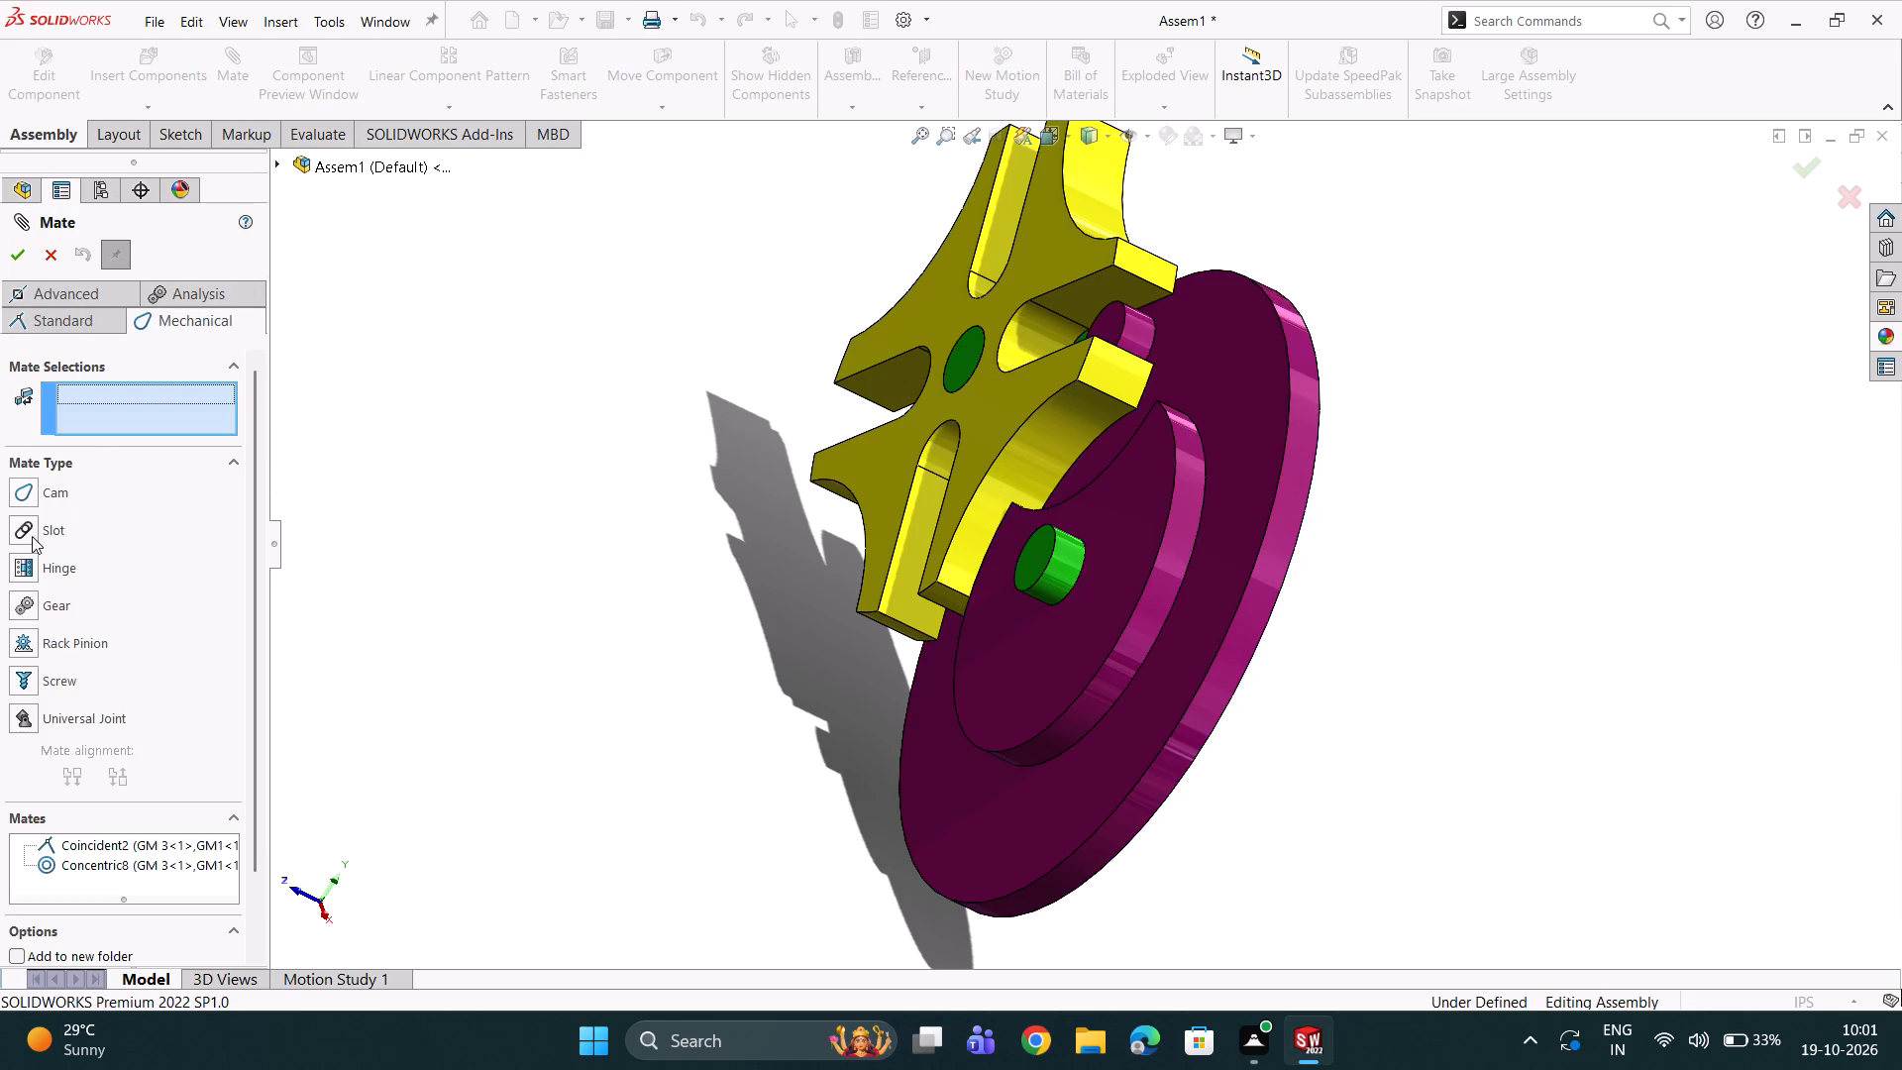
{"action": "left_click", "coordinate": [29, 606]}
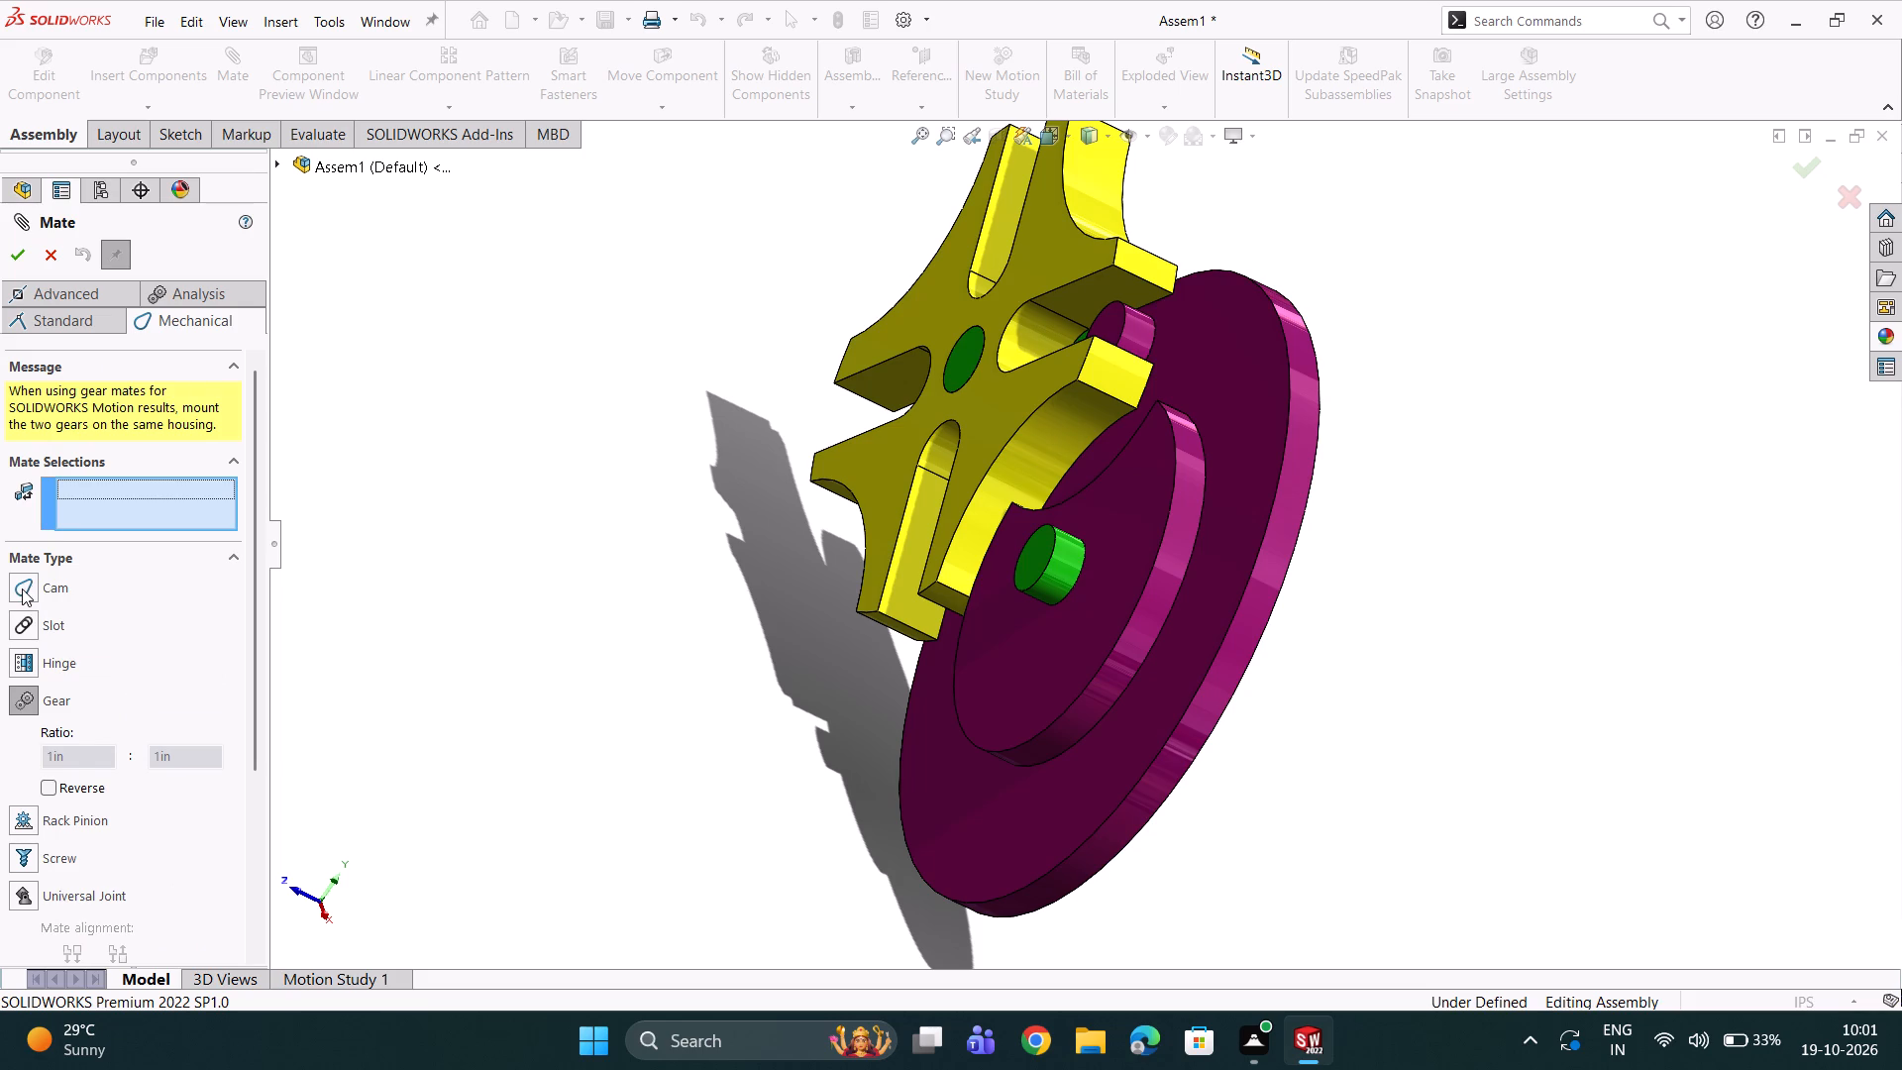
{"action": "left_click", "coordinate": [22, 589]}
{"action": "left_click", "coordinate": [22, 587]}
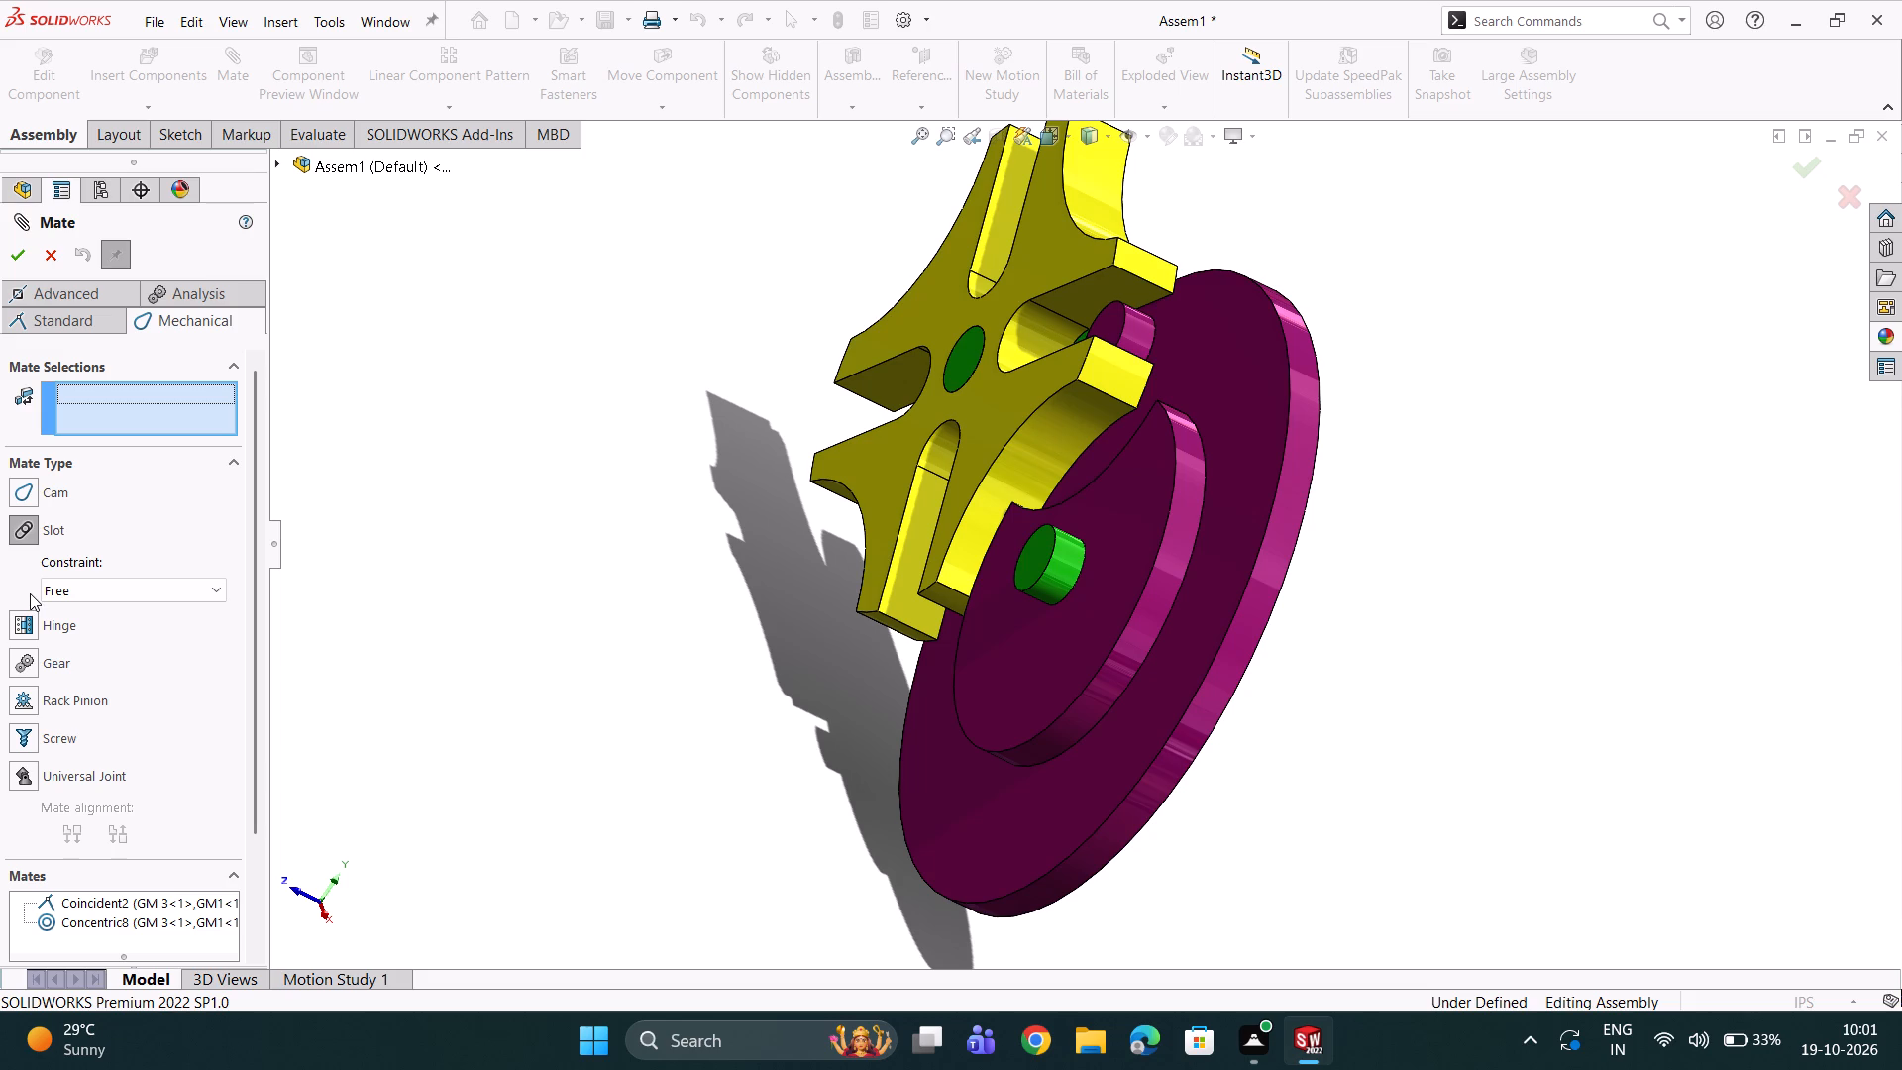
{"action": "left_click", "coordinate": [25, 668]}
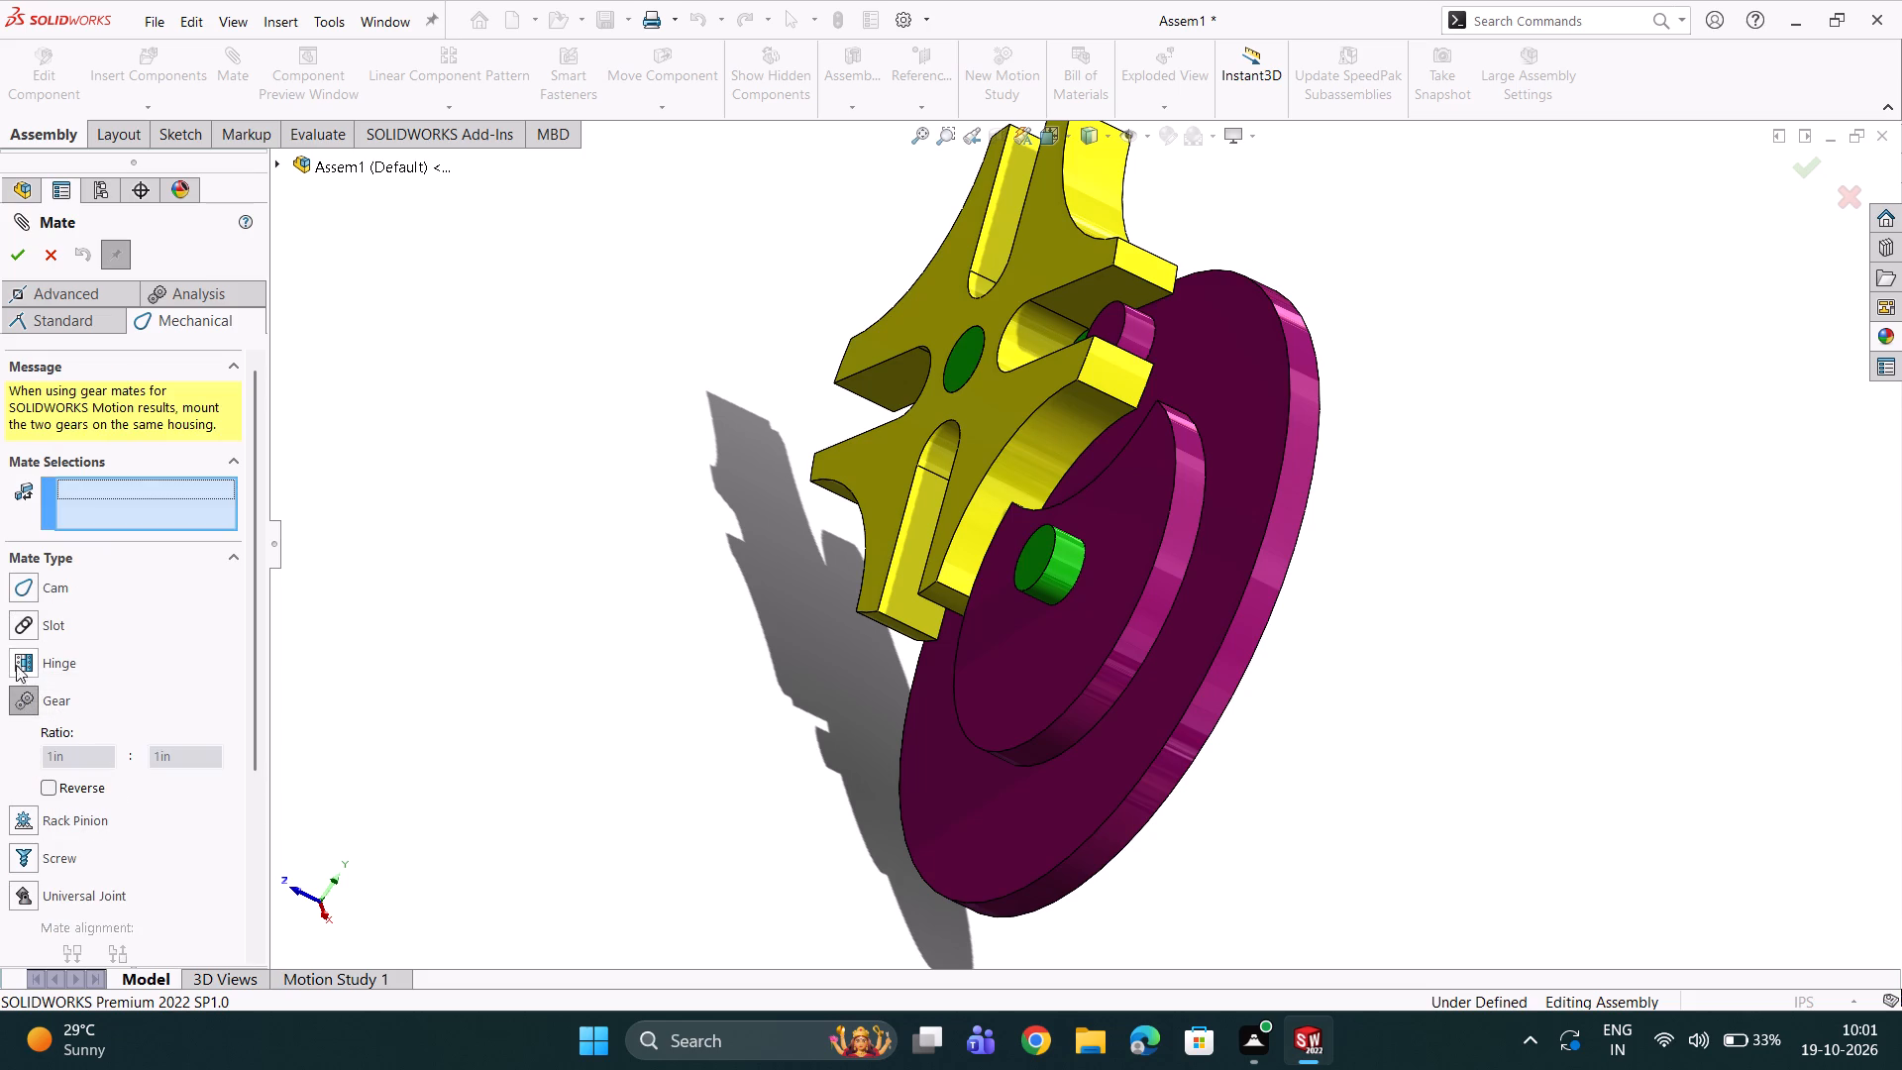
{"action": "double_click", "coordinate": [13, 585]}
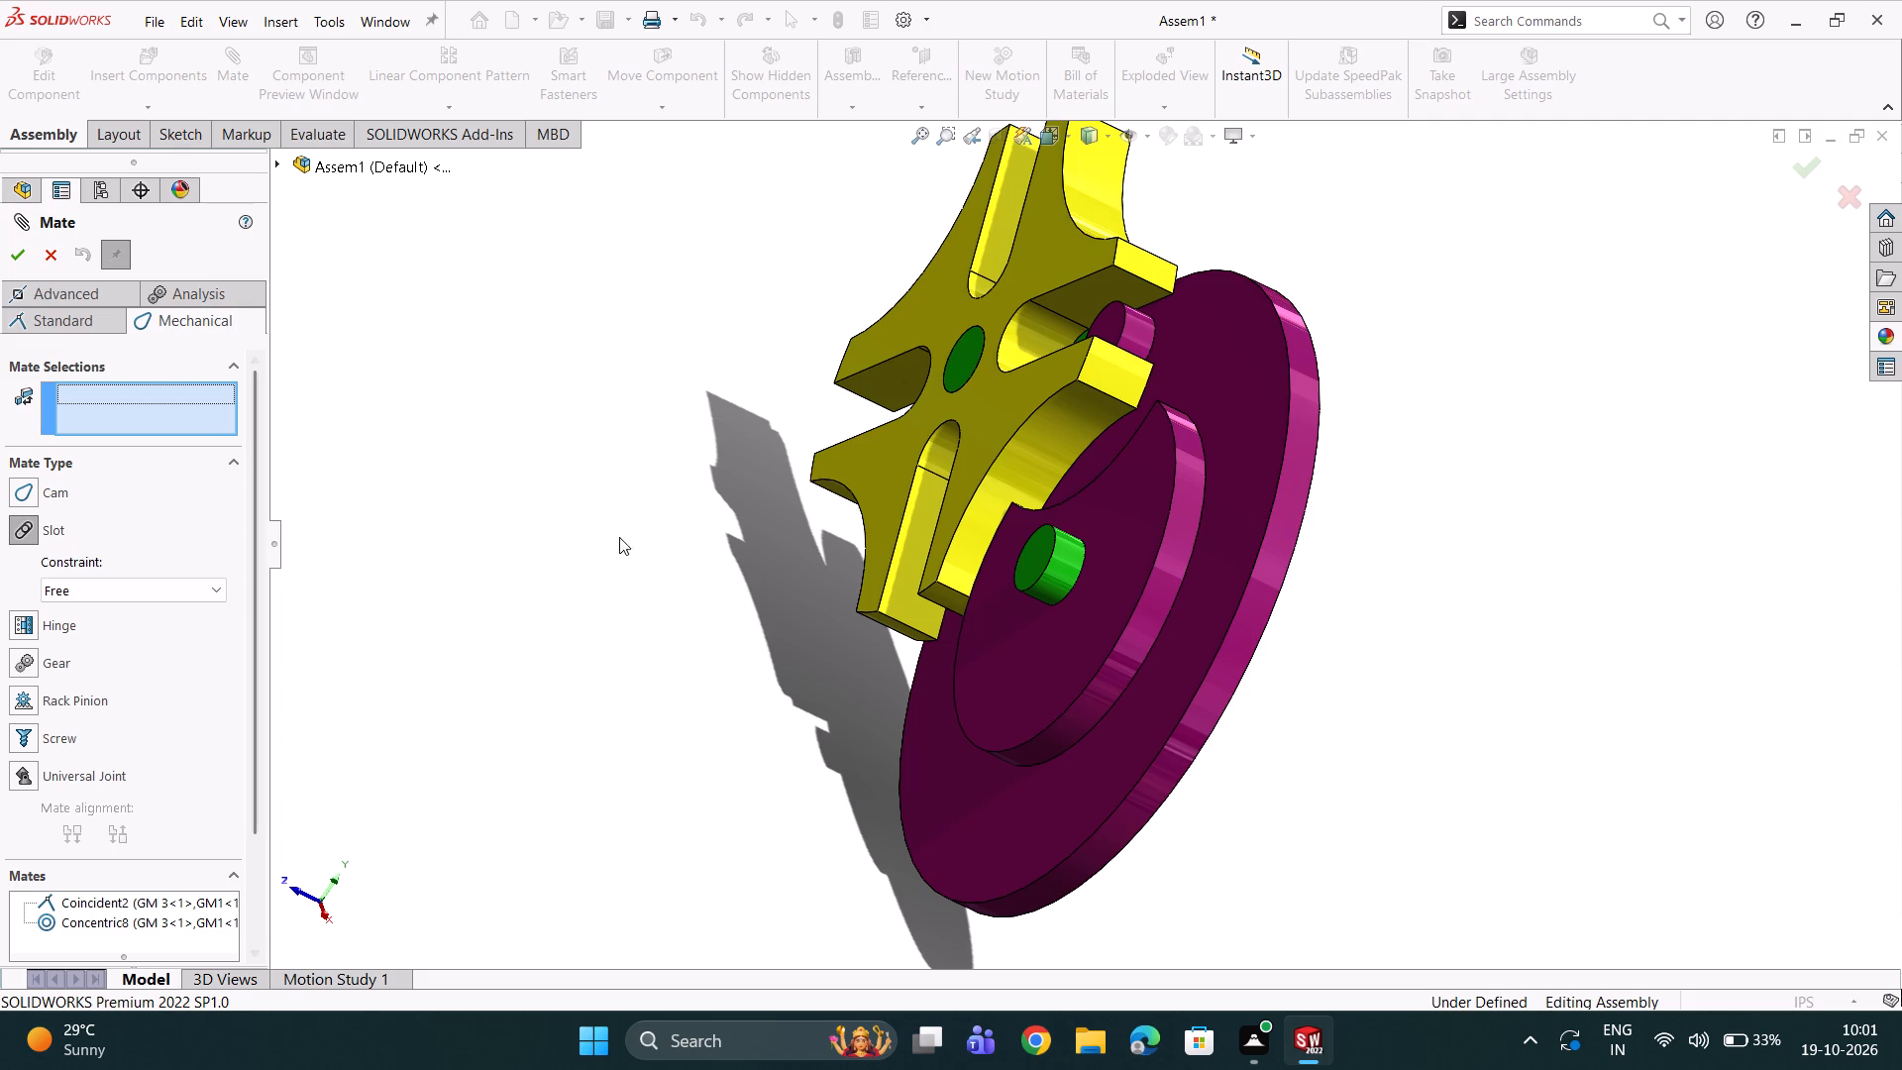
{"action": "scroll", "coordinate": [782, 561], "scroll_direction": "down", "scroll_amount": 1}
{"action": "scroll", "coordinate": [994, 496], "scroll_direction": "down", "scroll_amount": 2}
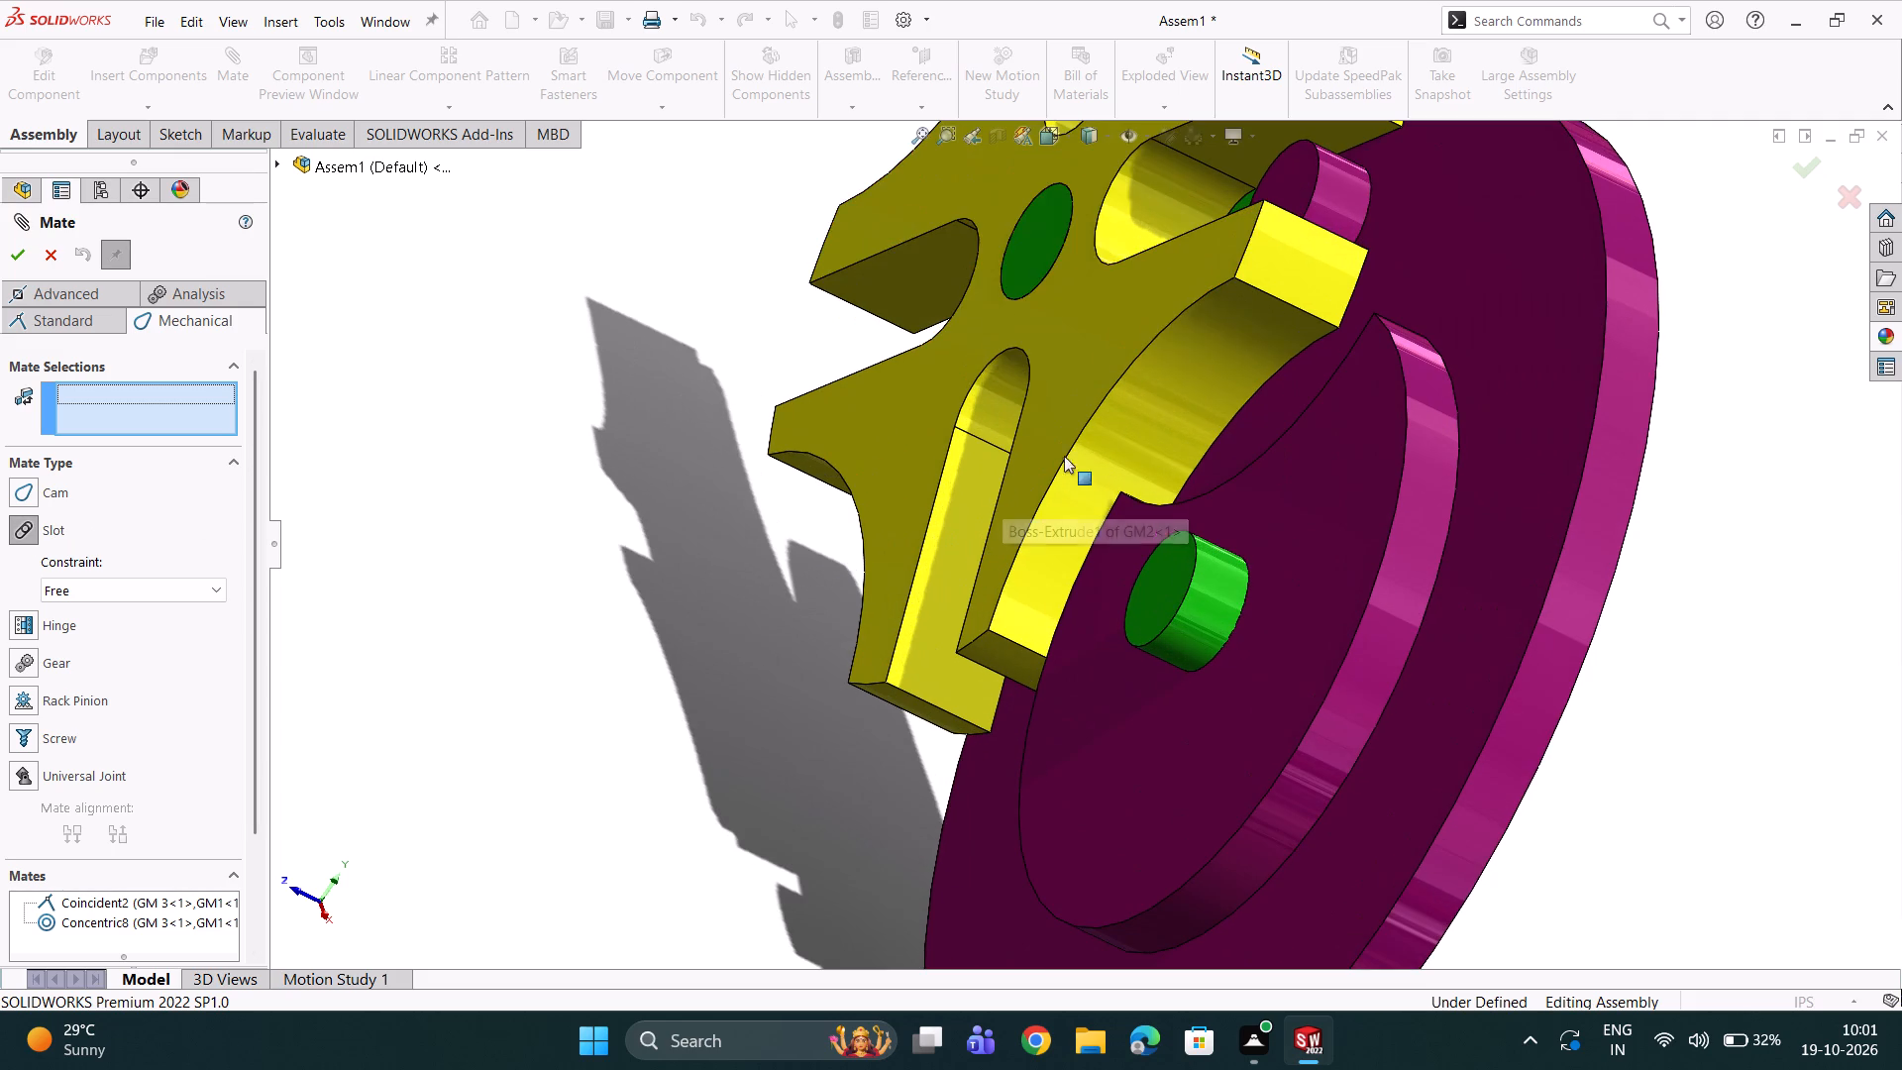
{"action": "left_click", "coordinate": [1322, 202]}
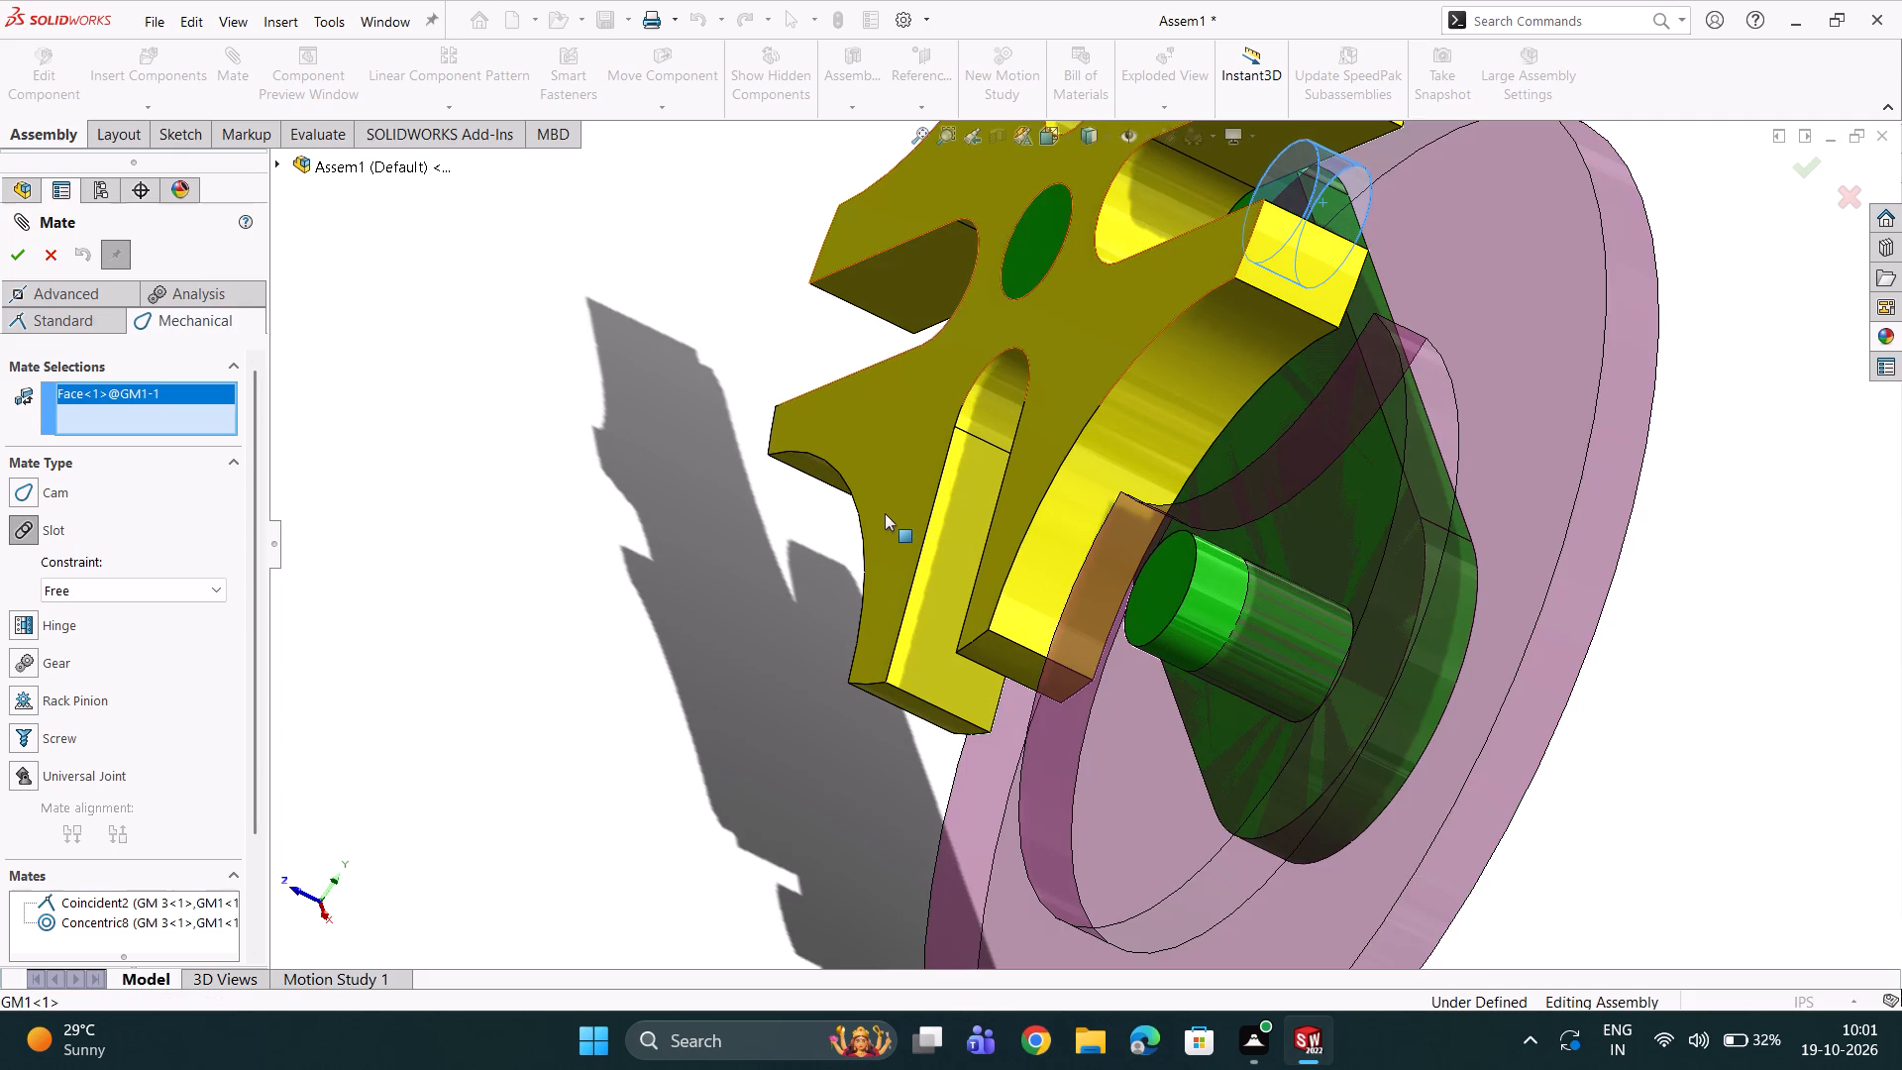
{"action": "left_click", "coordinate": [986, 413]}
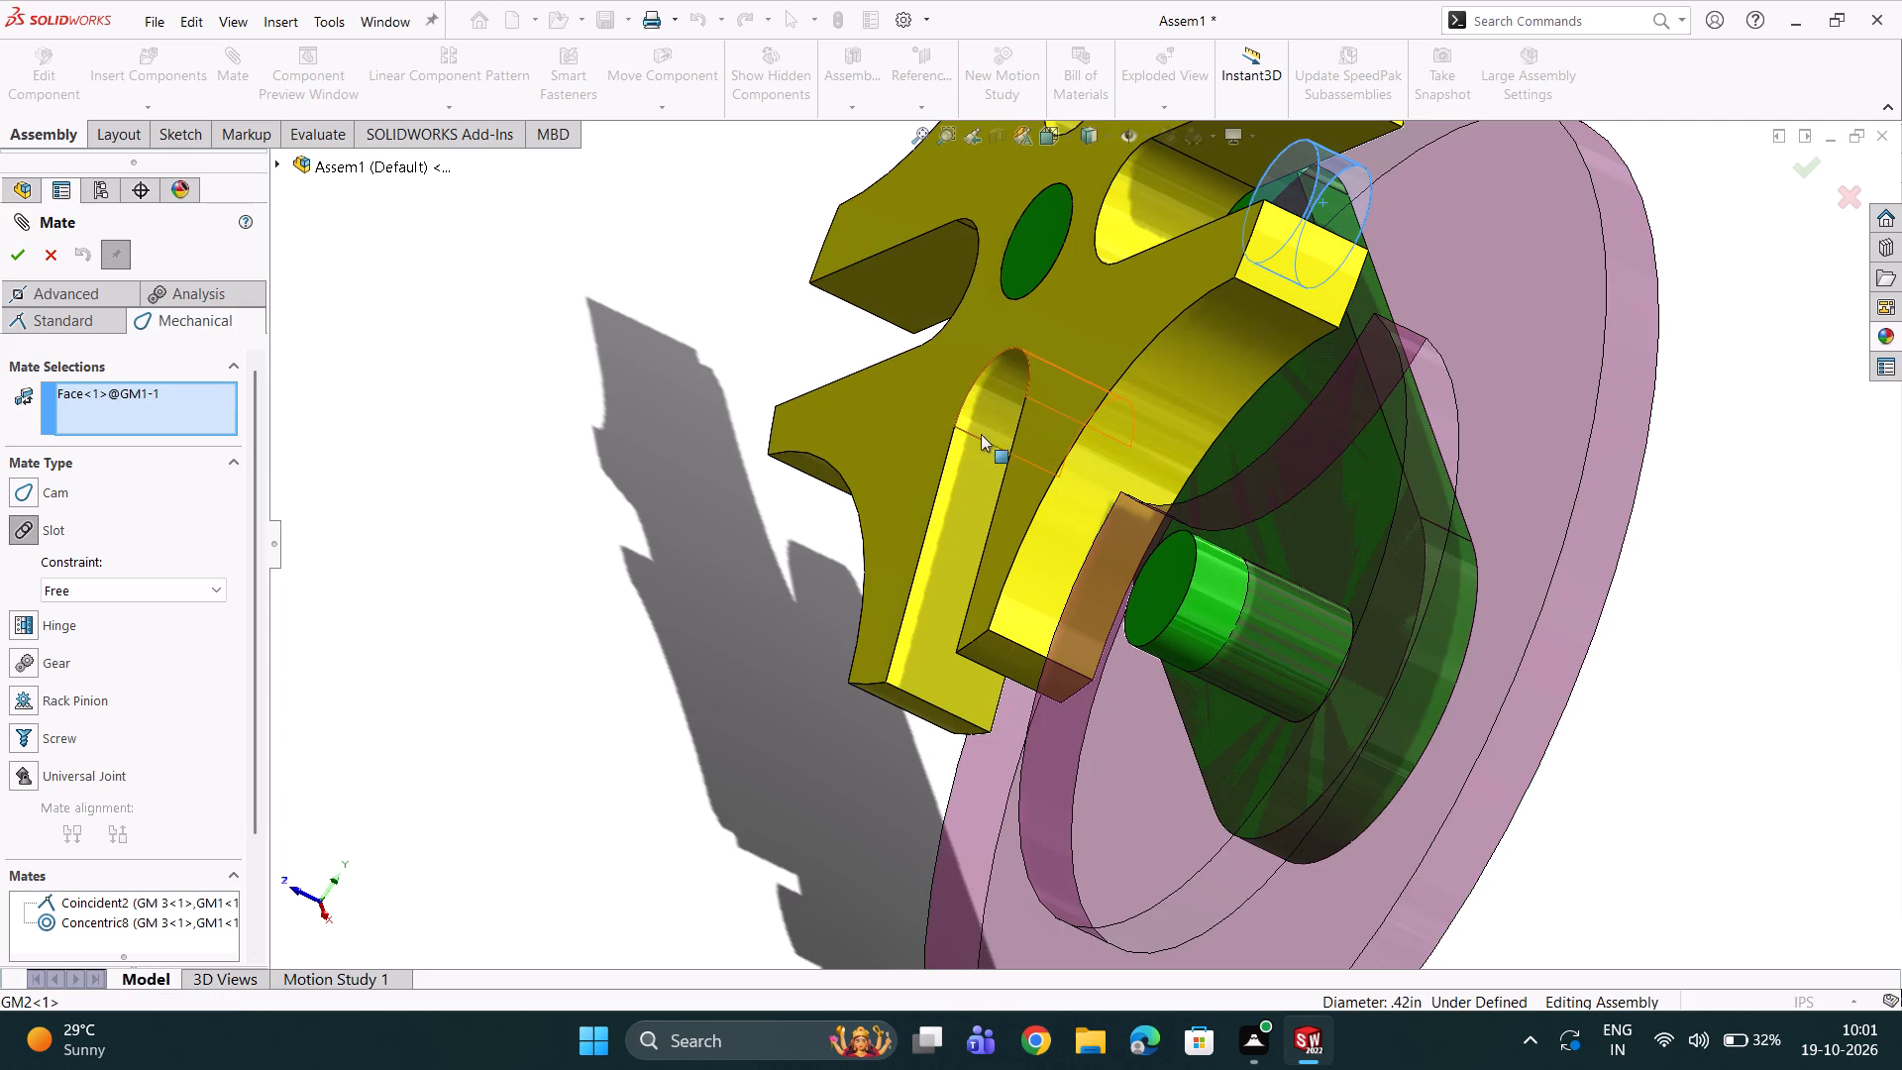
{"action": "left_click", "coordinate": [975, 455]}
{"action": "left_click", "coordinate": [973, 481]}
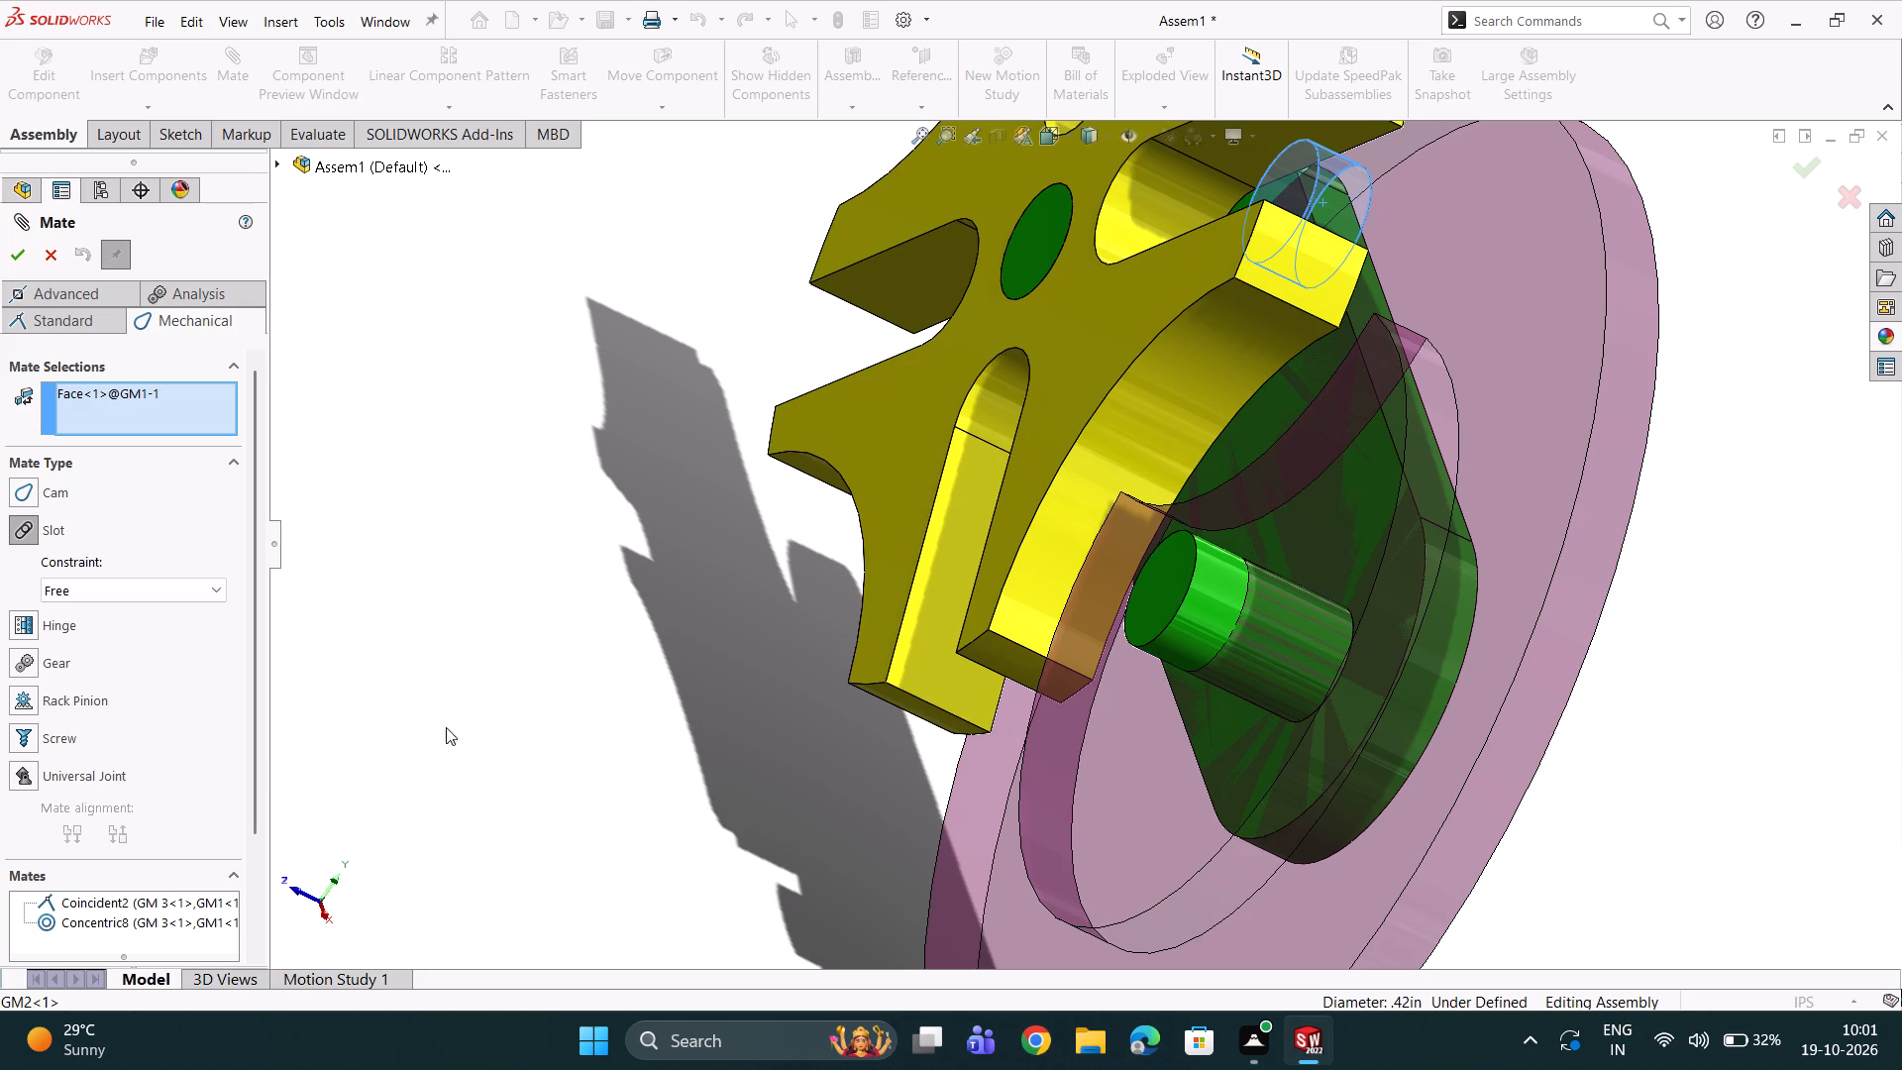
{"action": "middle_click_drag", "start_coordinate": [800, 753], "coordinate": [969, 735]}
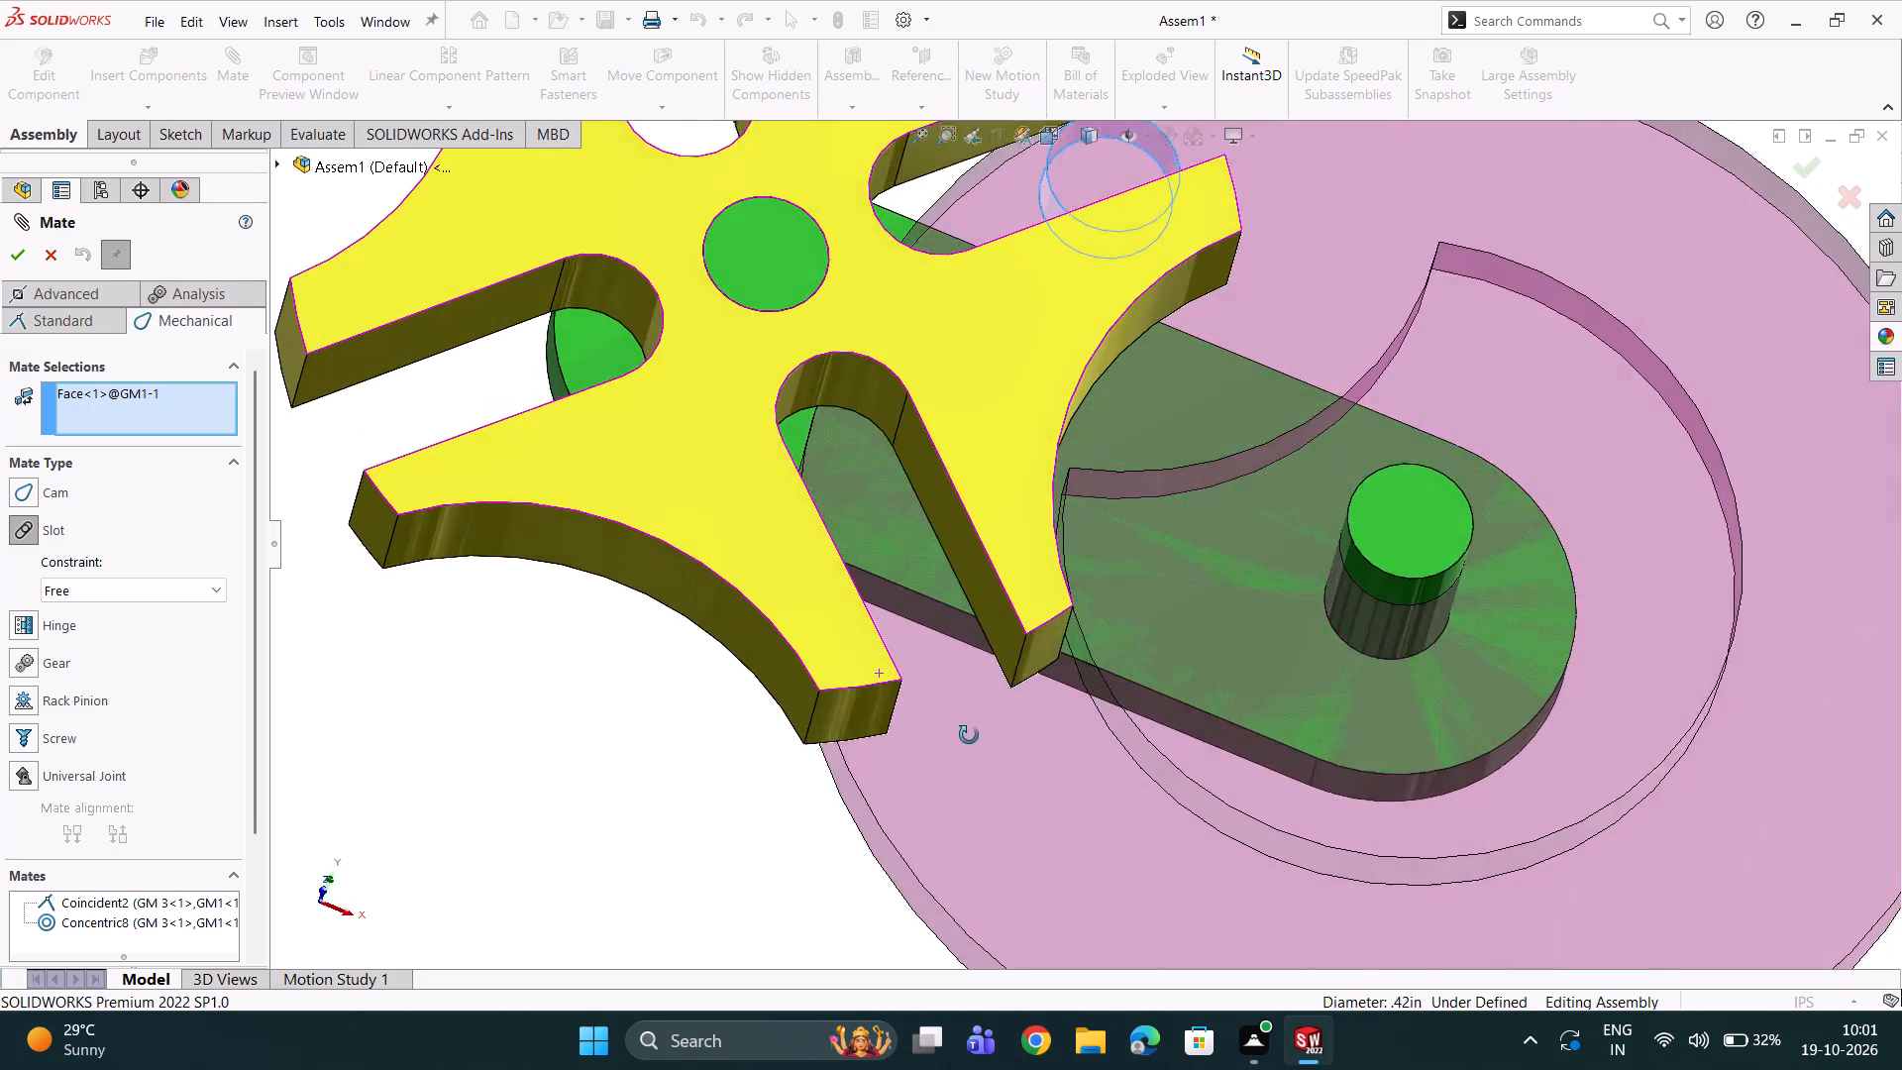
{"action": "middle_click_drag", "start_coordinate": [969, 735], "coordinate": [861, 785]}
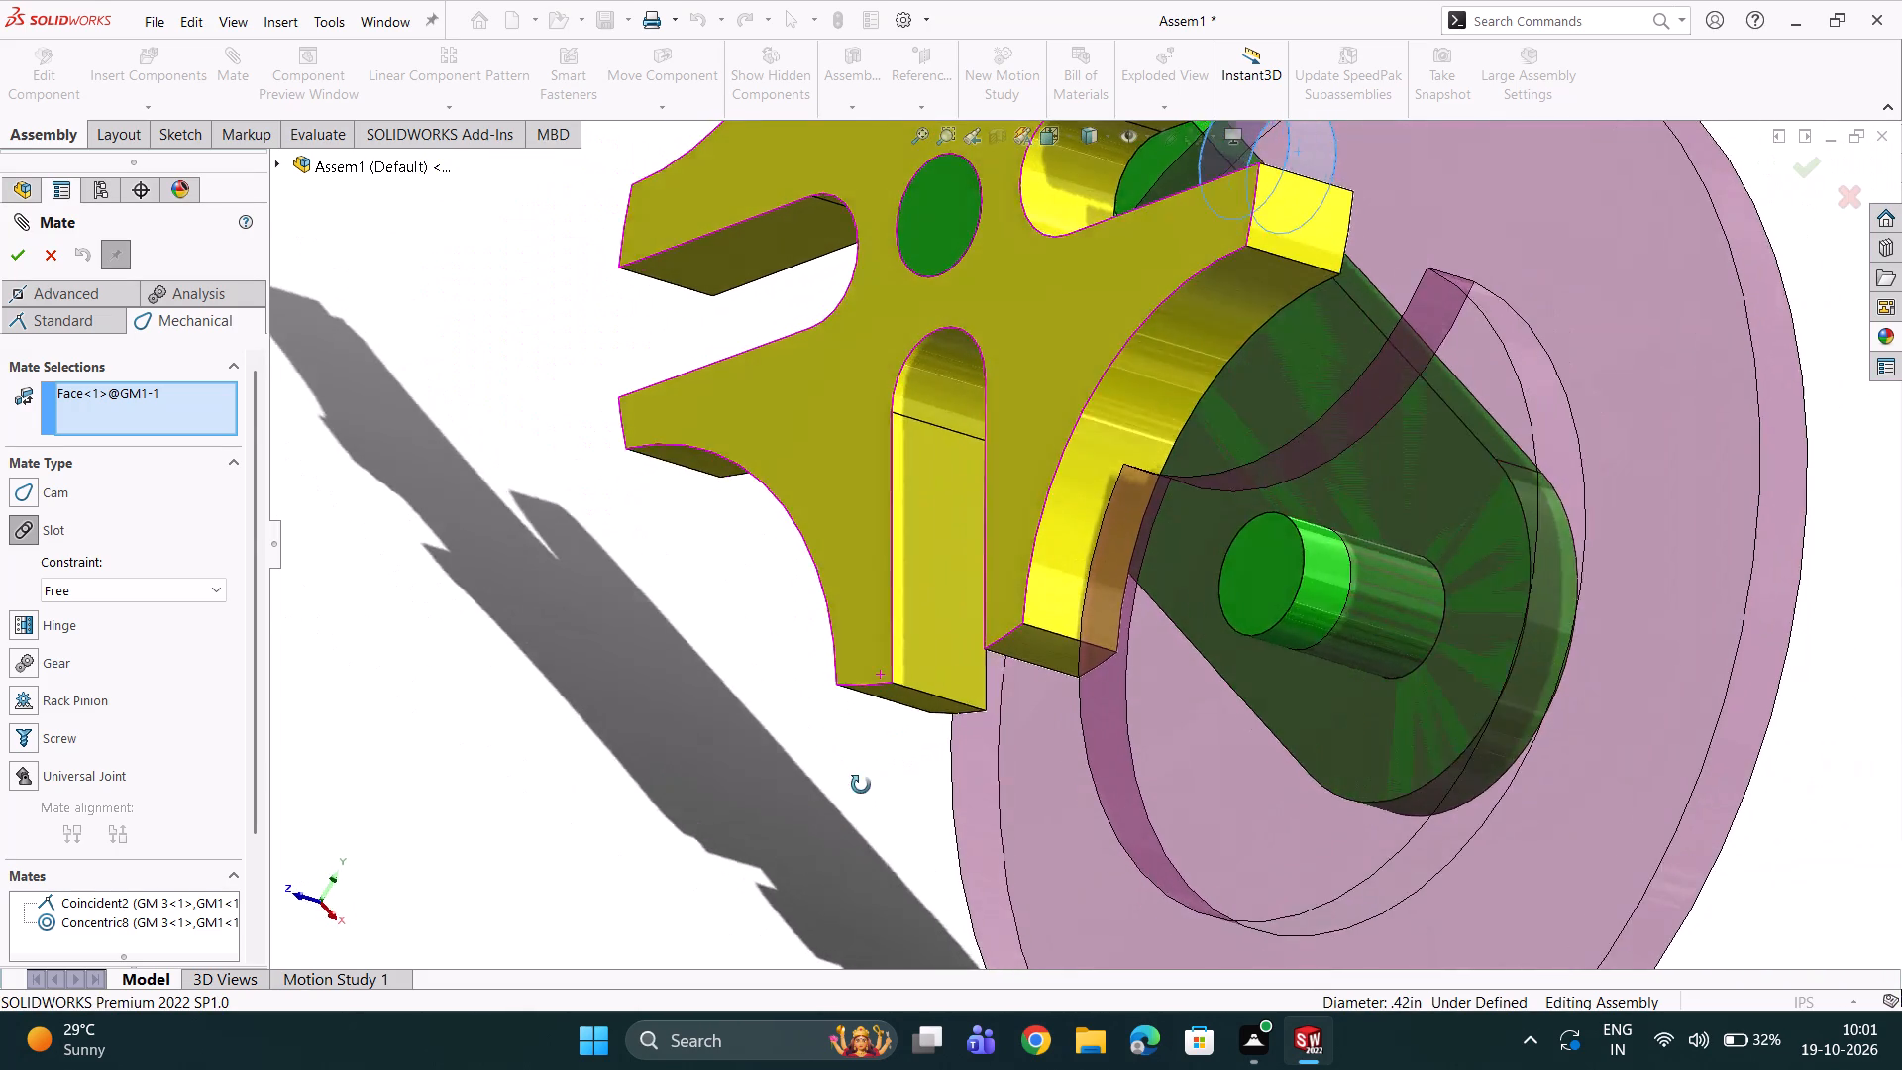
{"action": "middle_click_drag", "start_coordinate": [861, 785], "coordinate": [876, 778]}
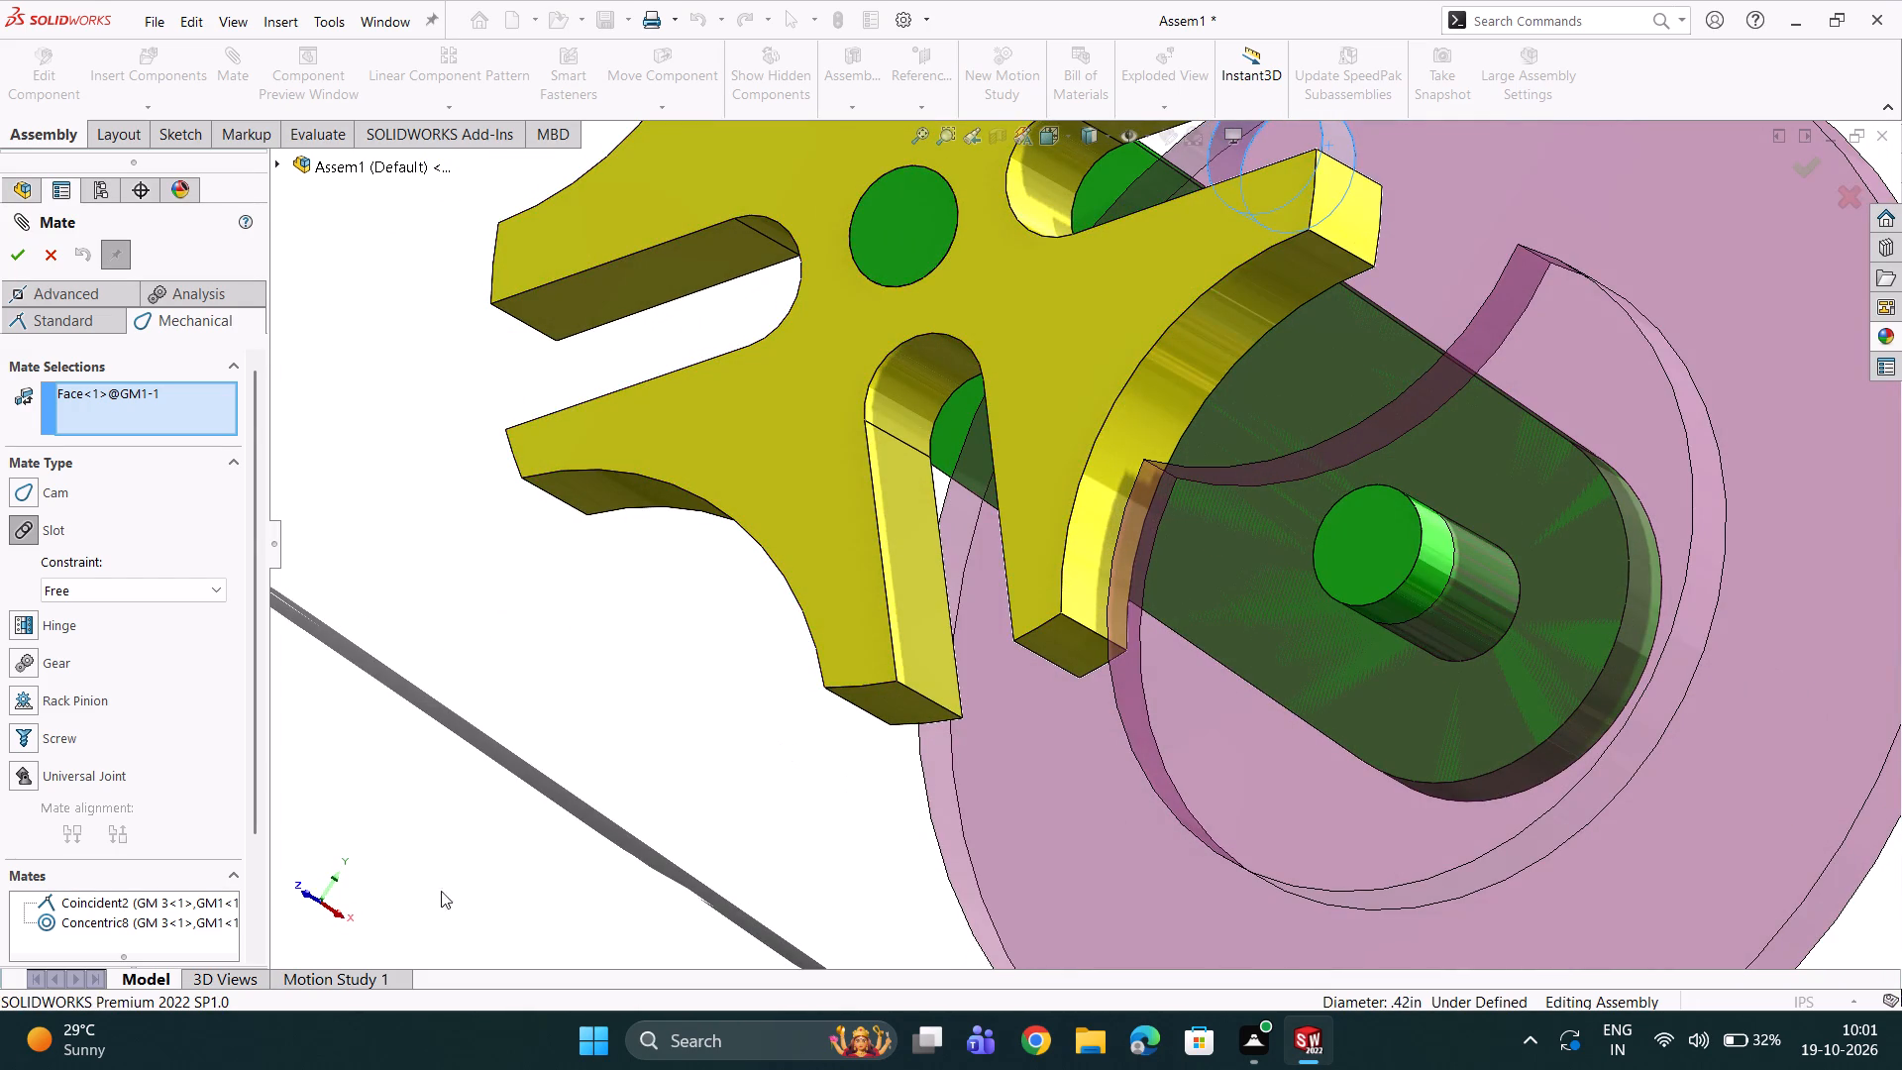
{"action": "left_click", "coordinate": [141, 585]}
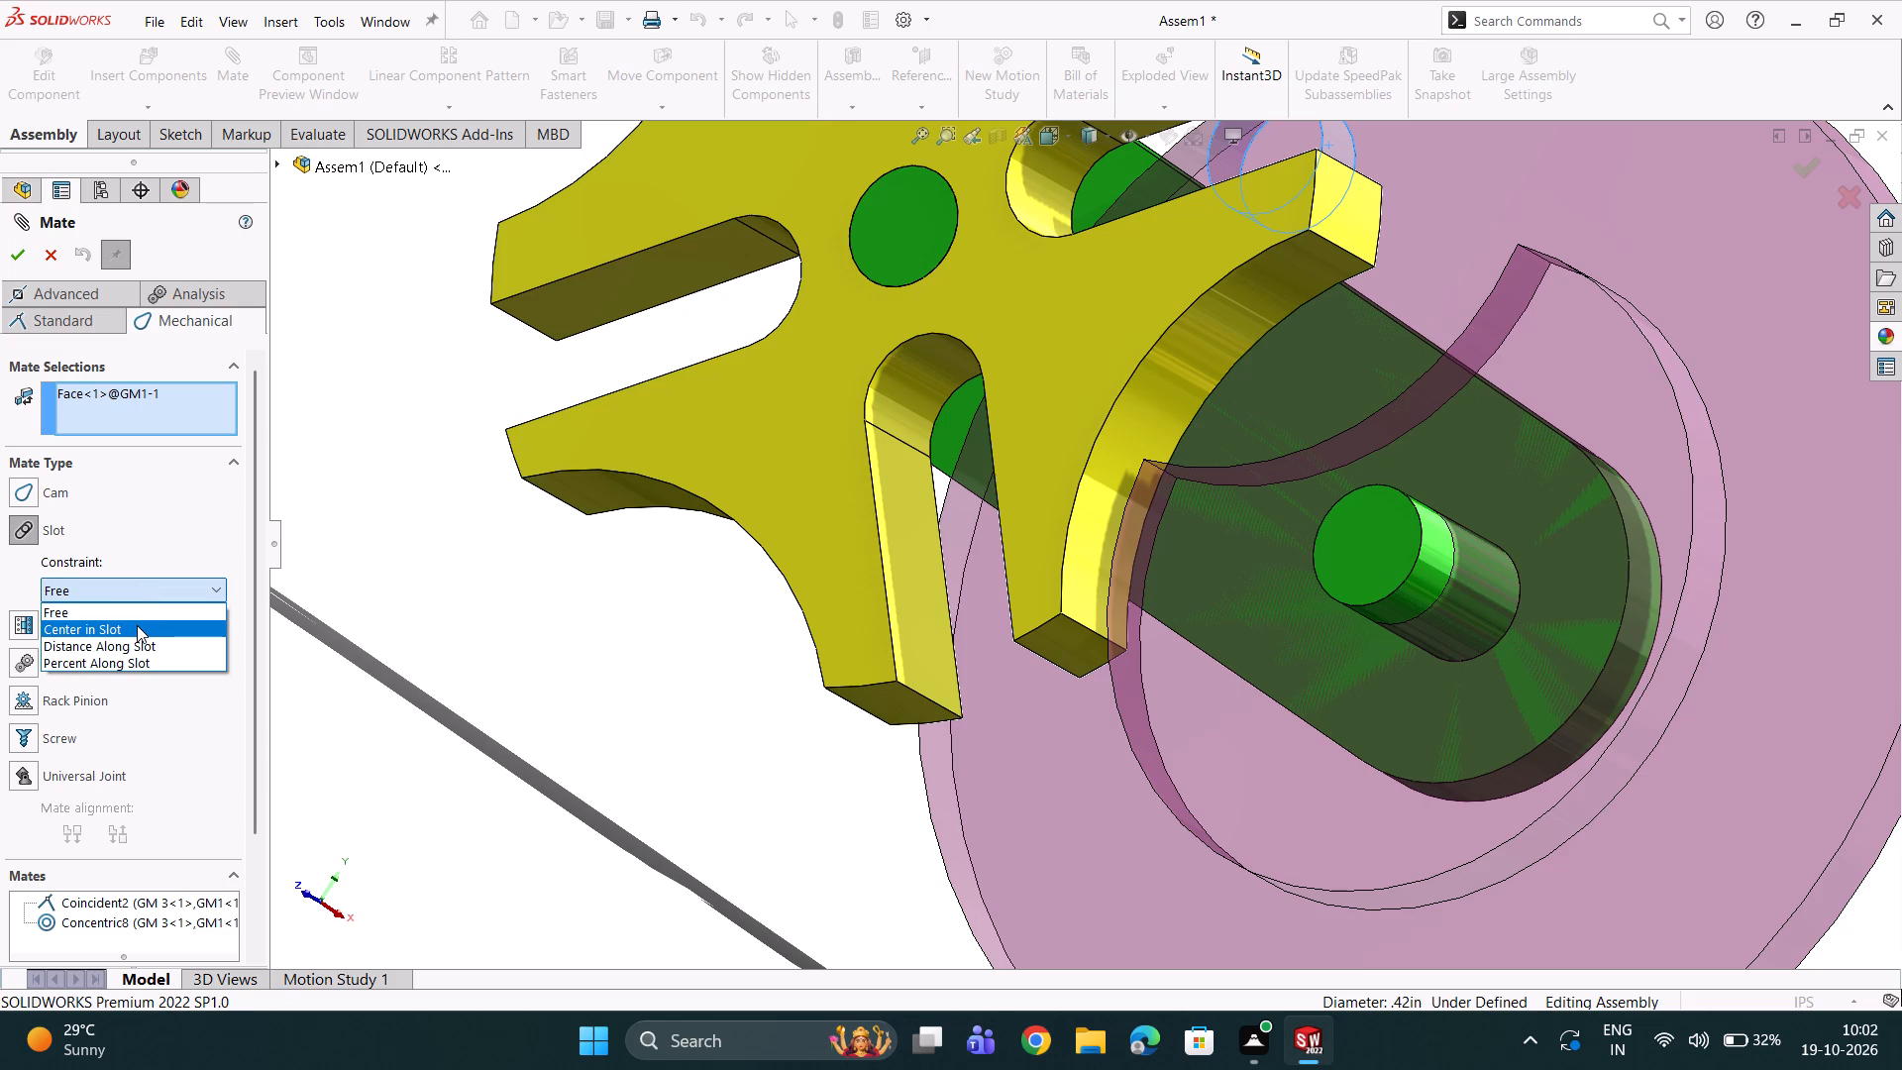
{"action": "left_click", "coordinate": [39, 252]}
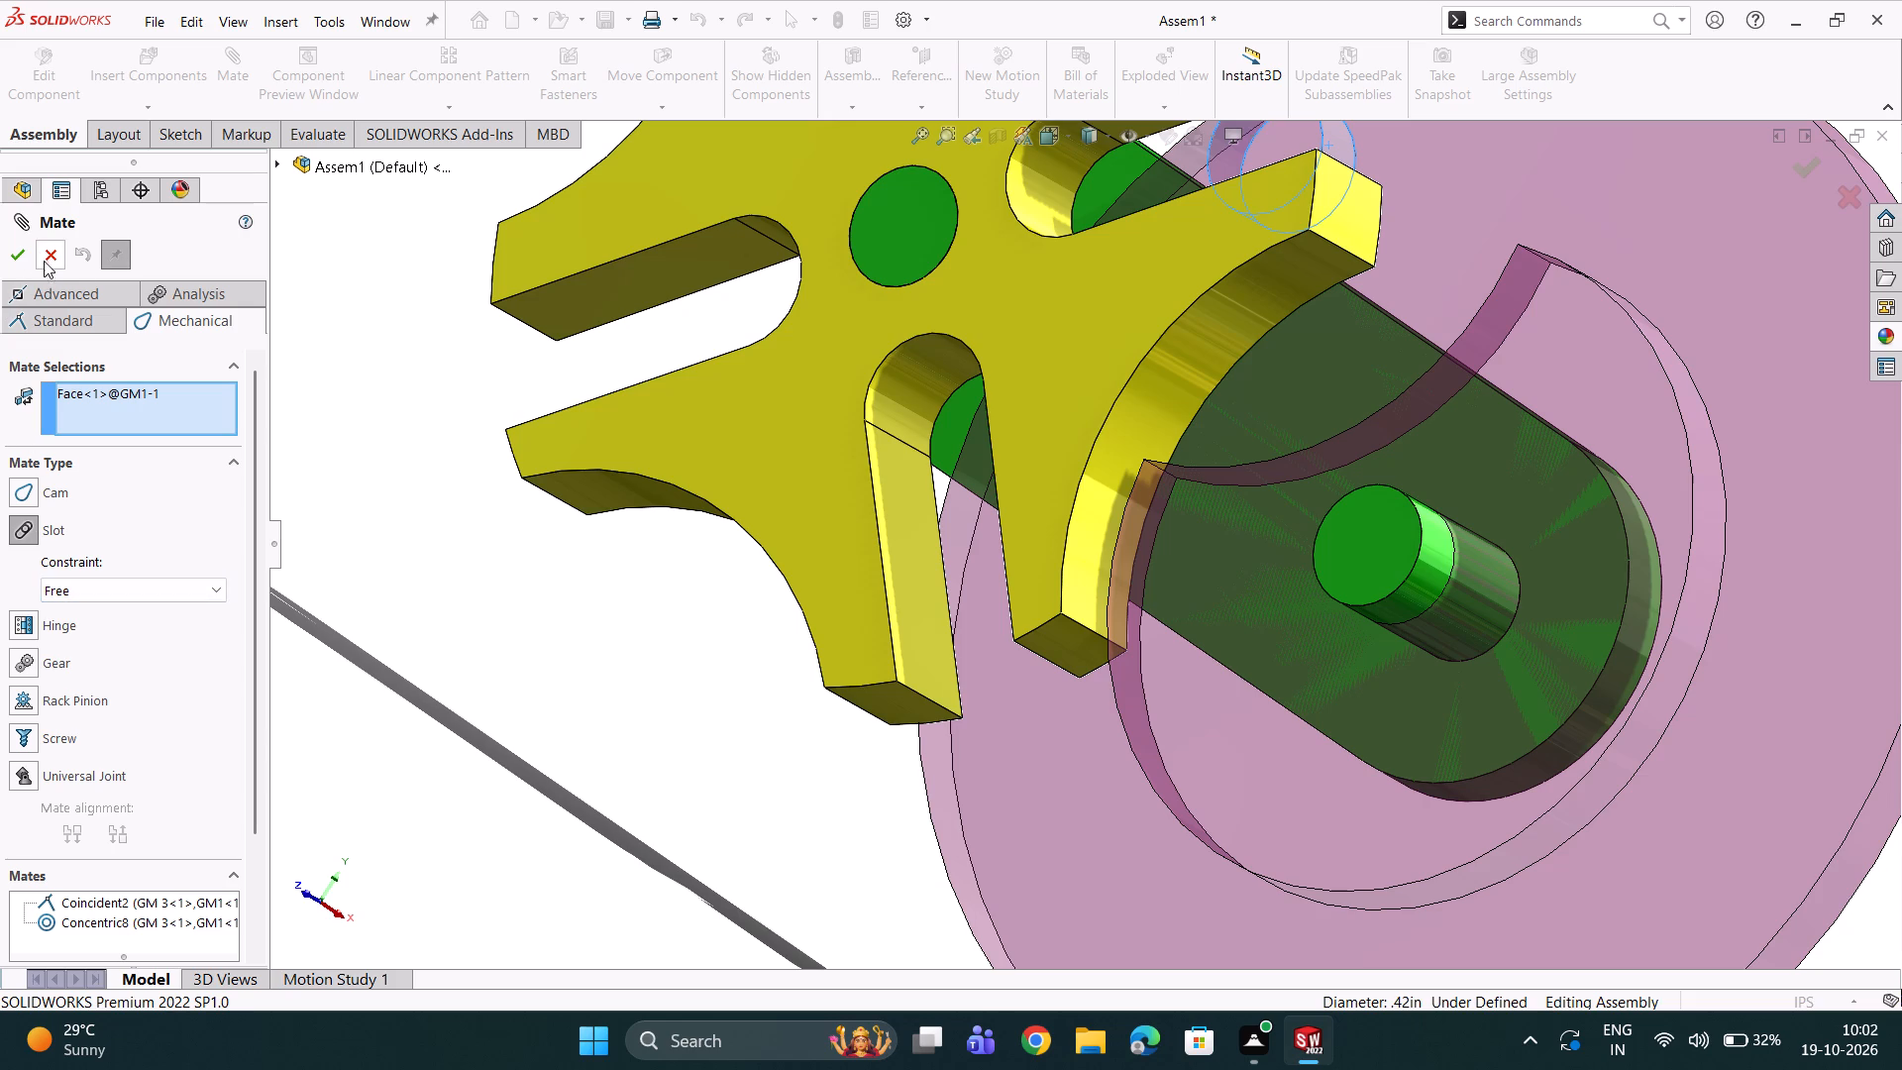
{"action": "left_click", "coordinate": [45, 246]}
Add a linear/linear coupler mate between GM1's drive pin face and the rounded end face of the adjacent GM2 slot, ratio 1.00in to 1.00in.
{"action": "scroll", "coordinate": [302, 376], "scroll_direction": "up", "scroll_amount": 4}
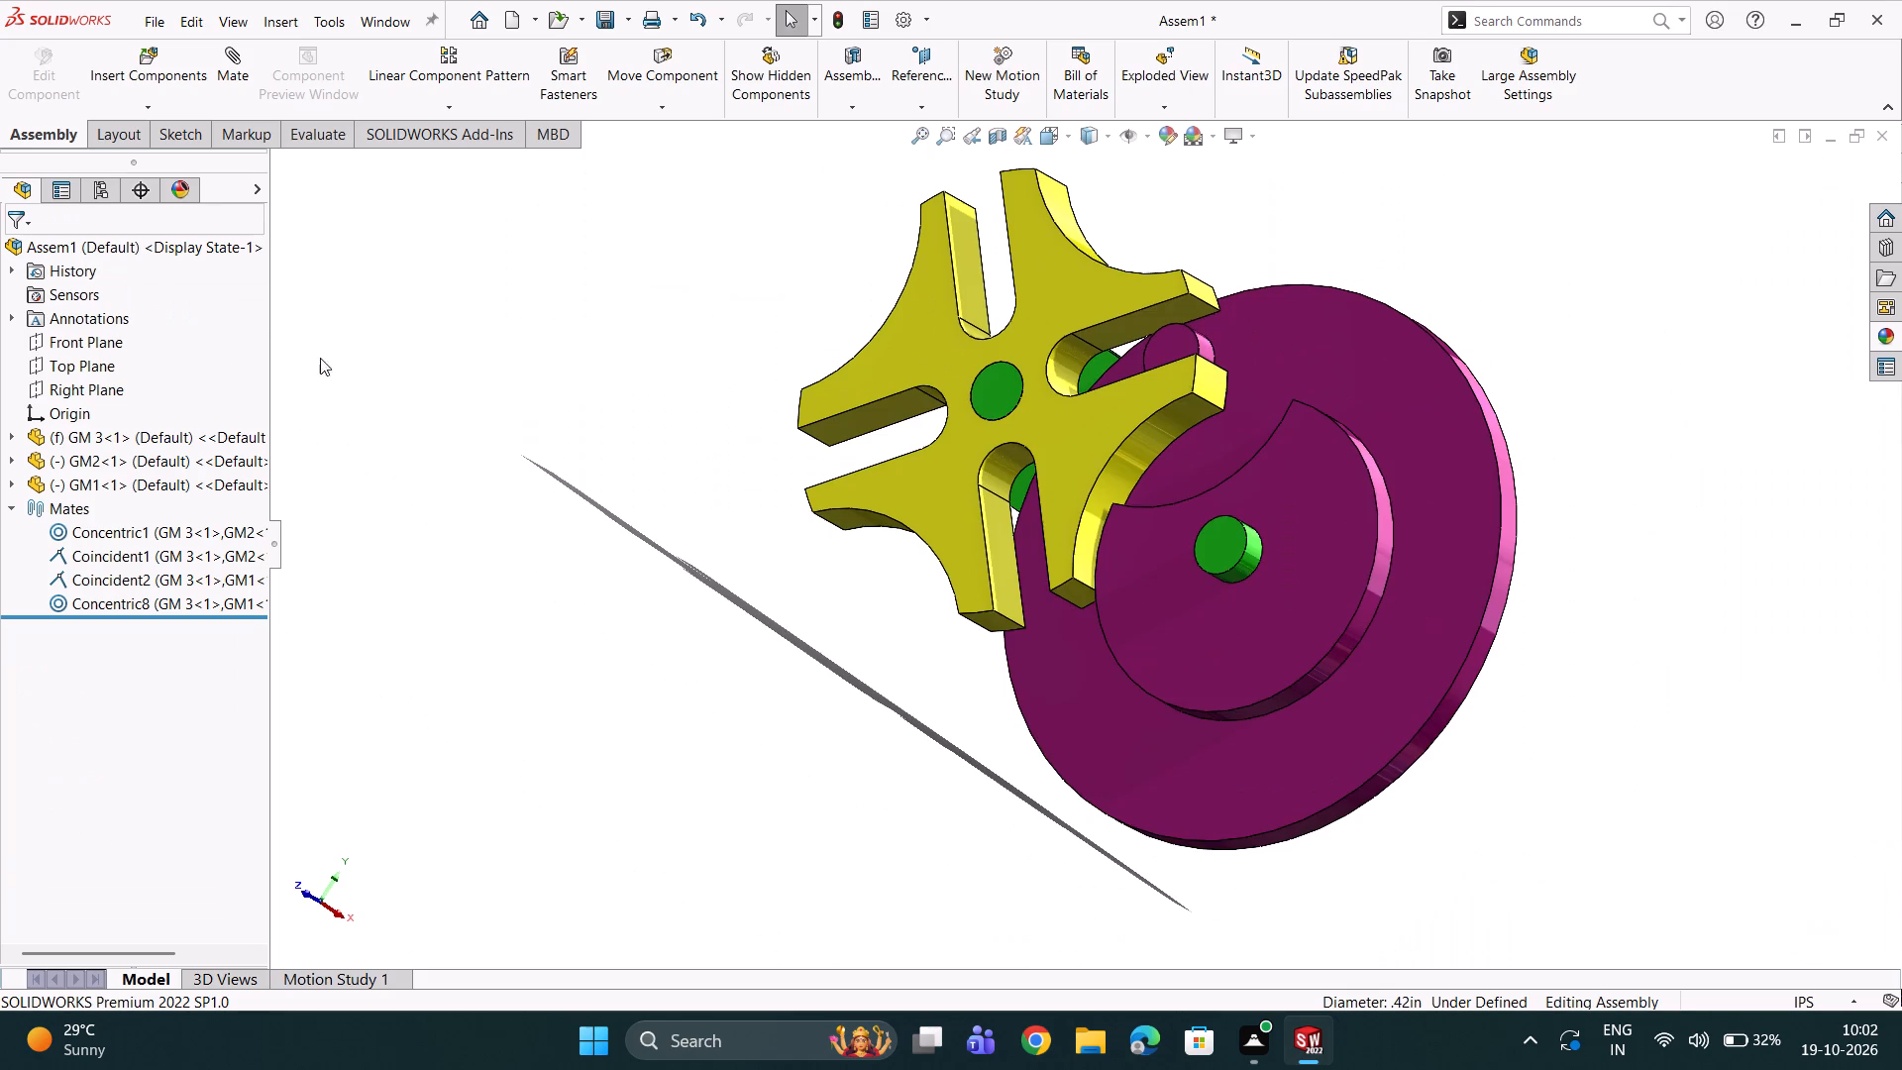
{"action": "scroll", "coordinate": [646, 316], "scroll_direction": "down", "scroll_amount": 3}
{"action": "scroll", "coordinate": [1328, 412], "scroll_direction": "down", "scroll_amount": 2}
{"action": "scroll", "coordinate": [1533, 453], "scroll_direction": "up", "scroll_amount": 3}
{"action": "scroll", "coordinate": [1608, 379], "scroll_direction": "down", "scroll_amount": 2}
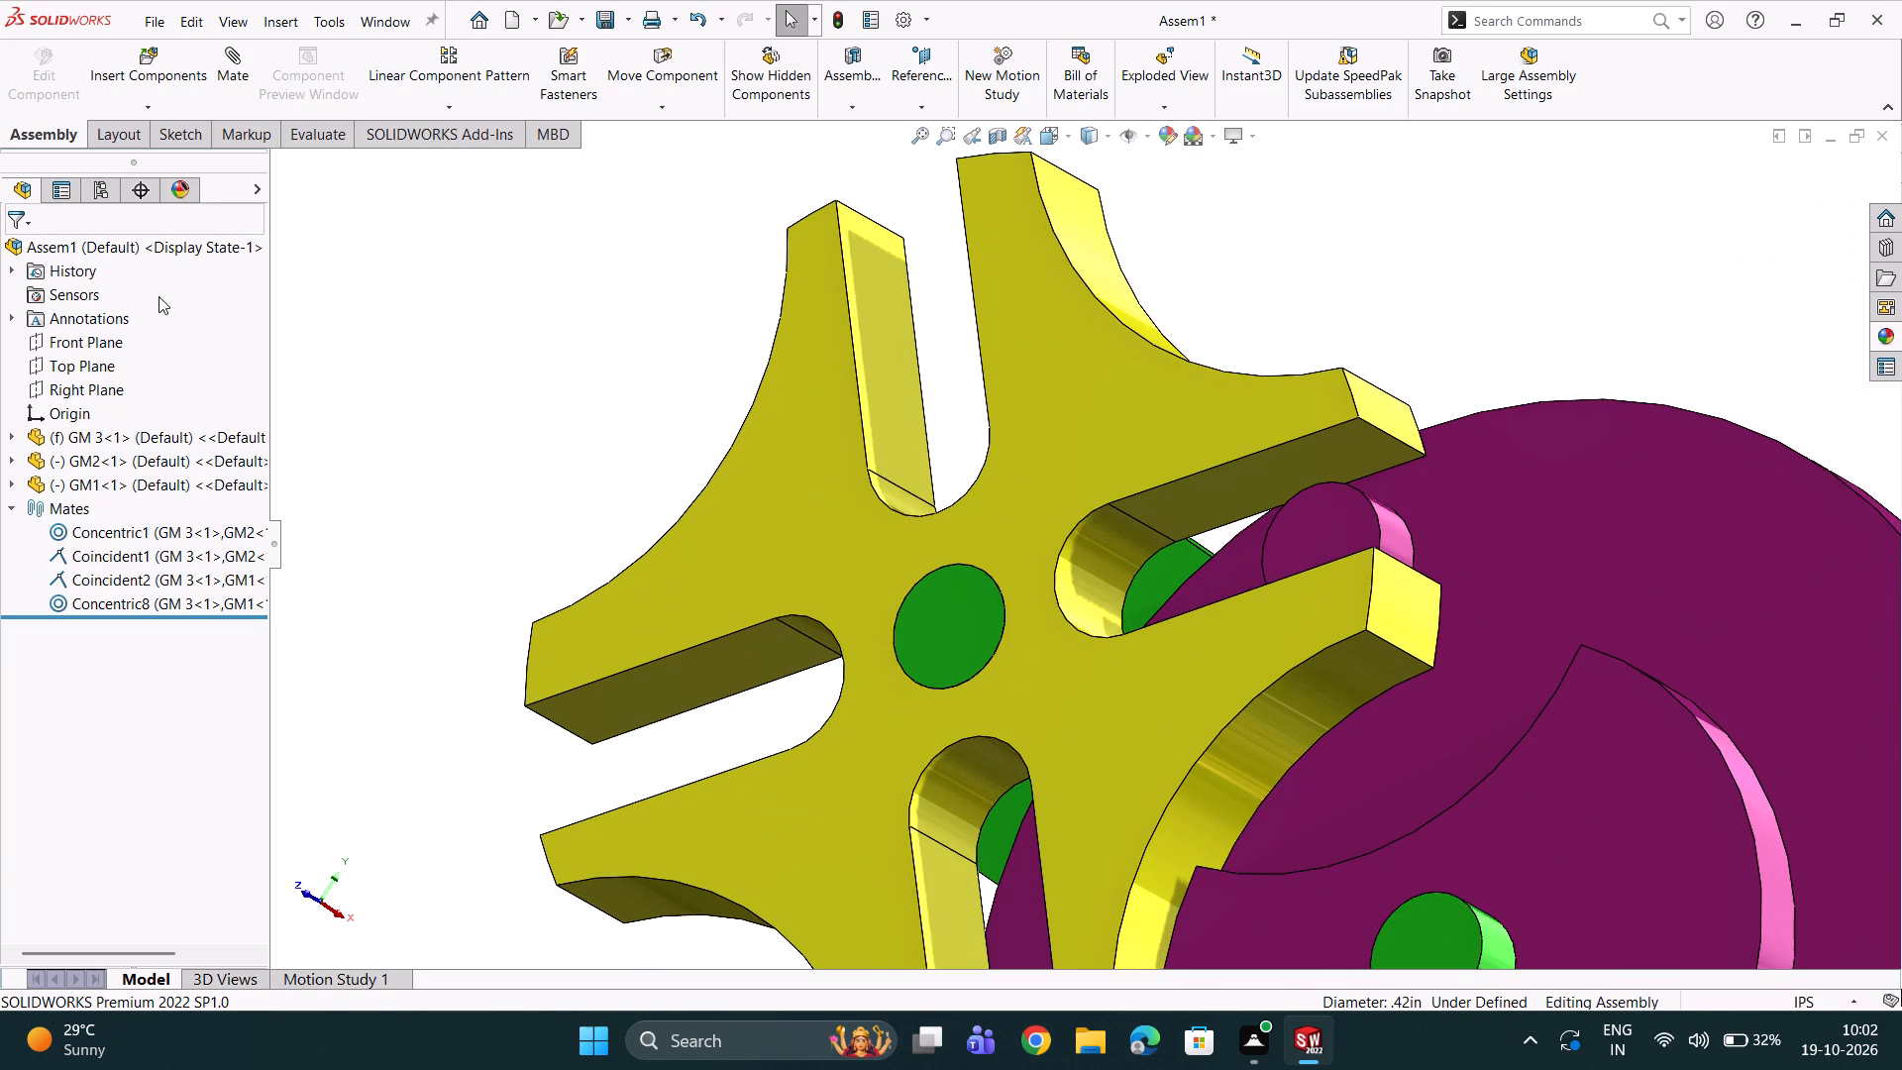
{"action": "left_click", "coordinate": [229, 55]}
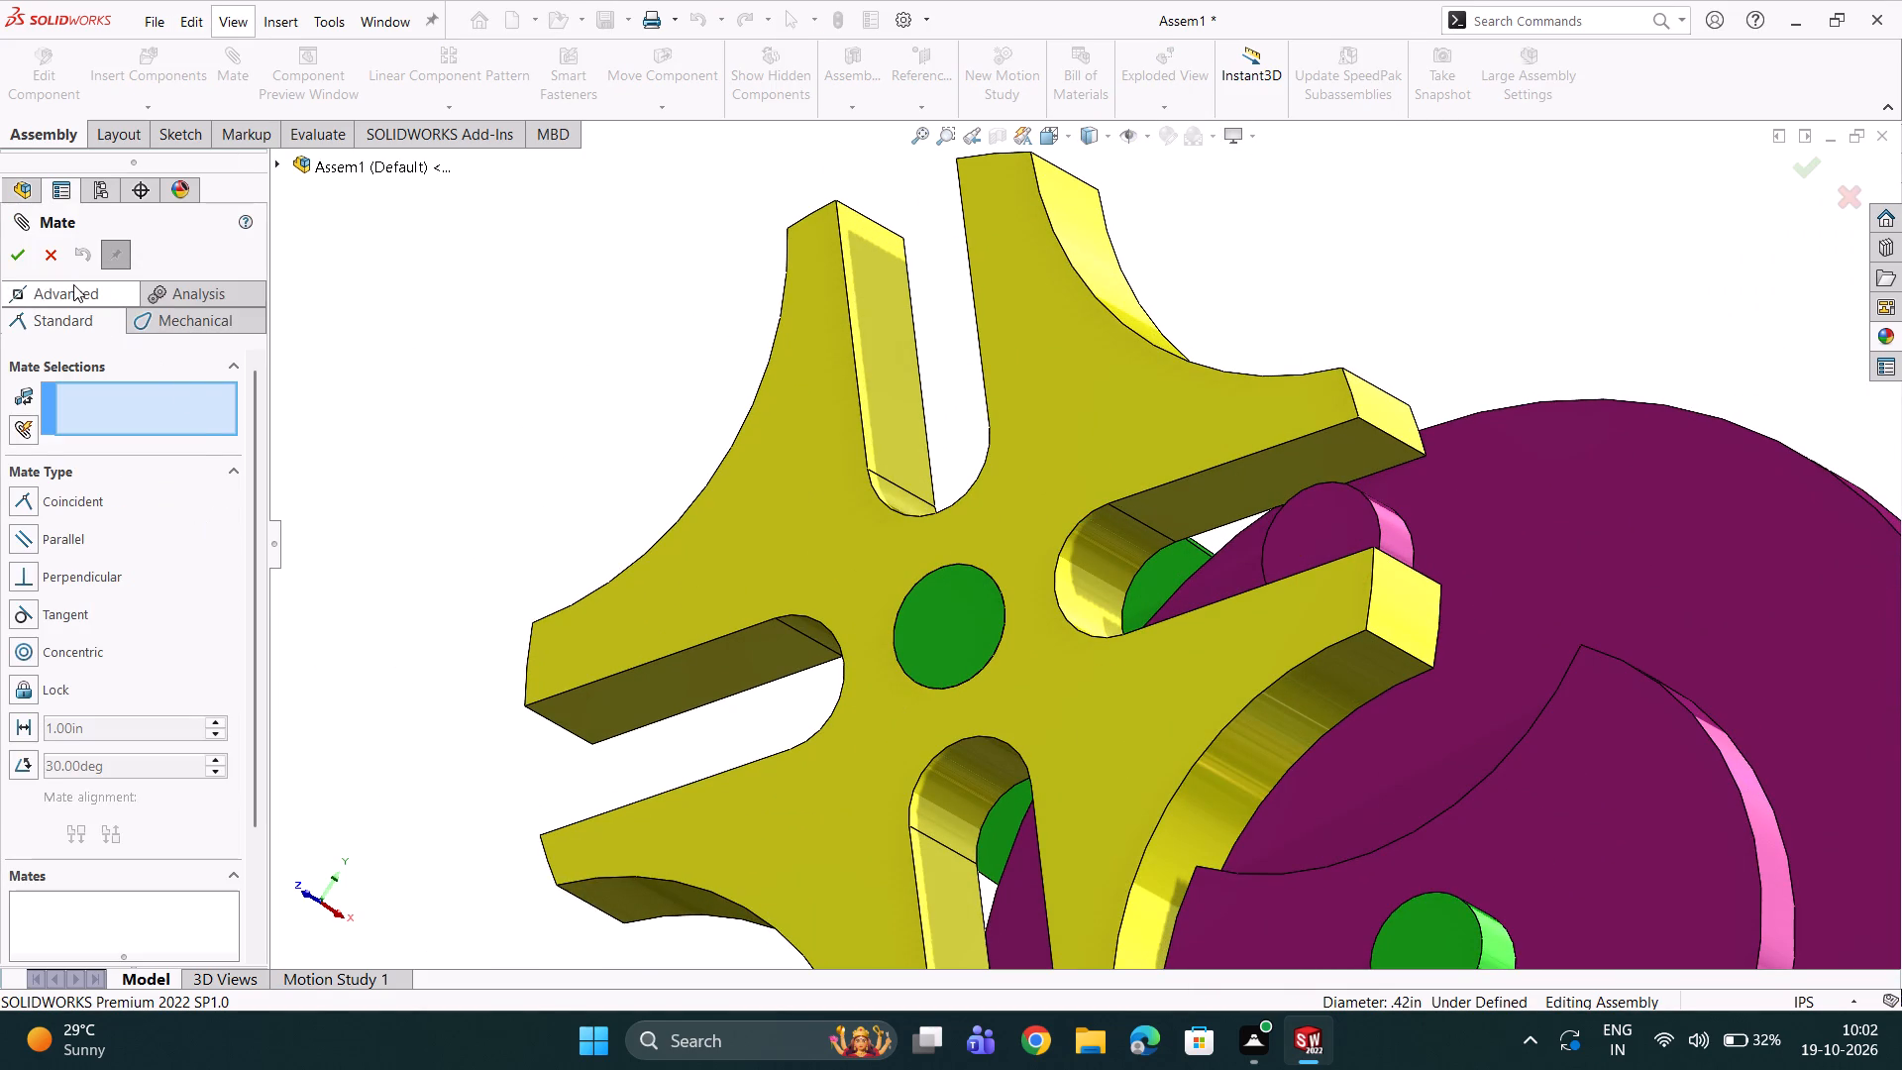
{"action": "left_click", "coordinate": [71, 283]}
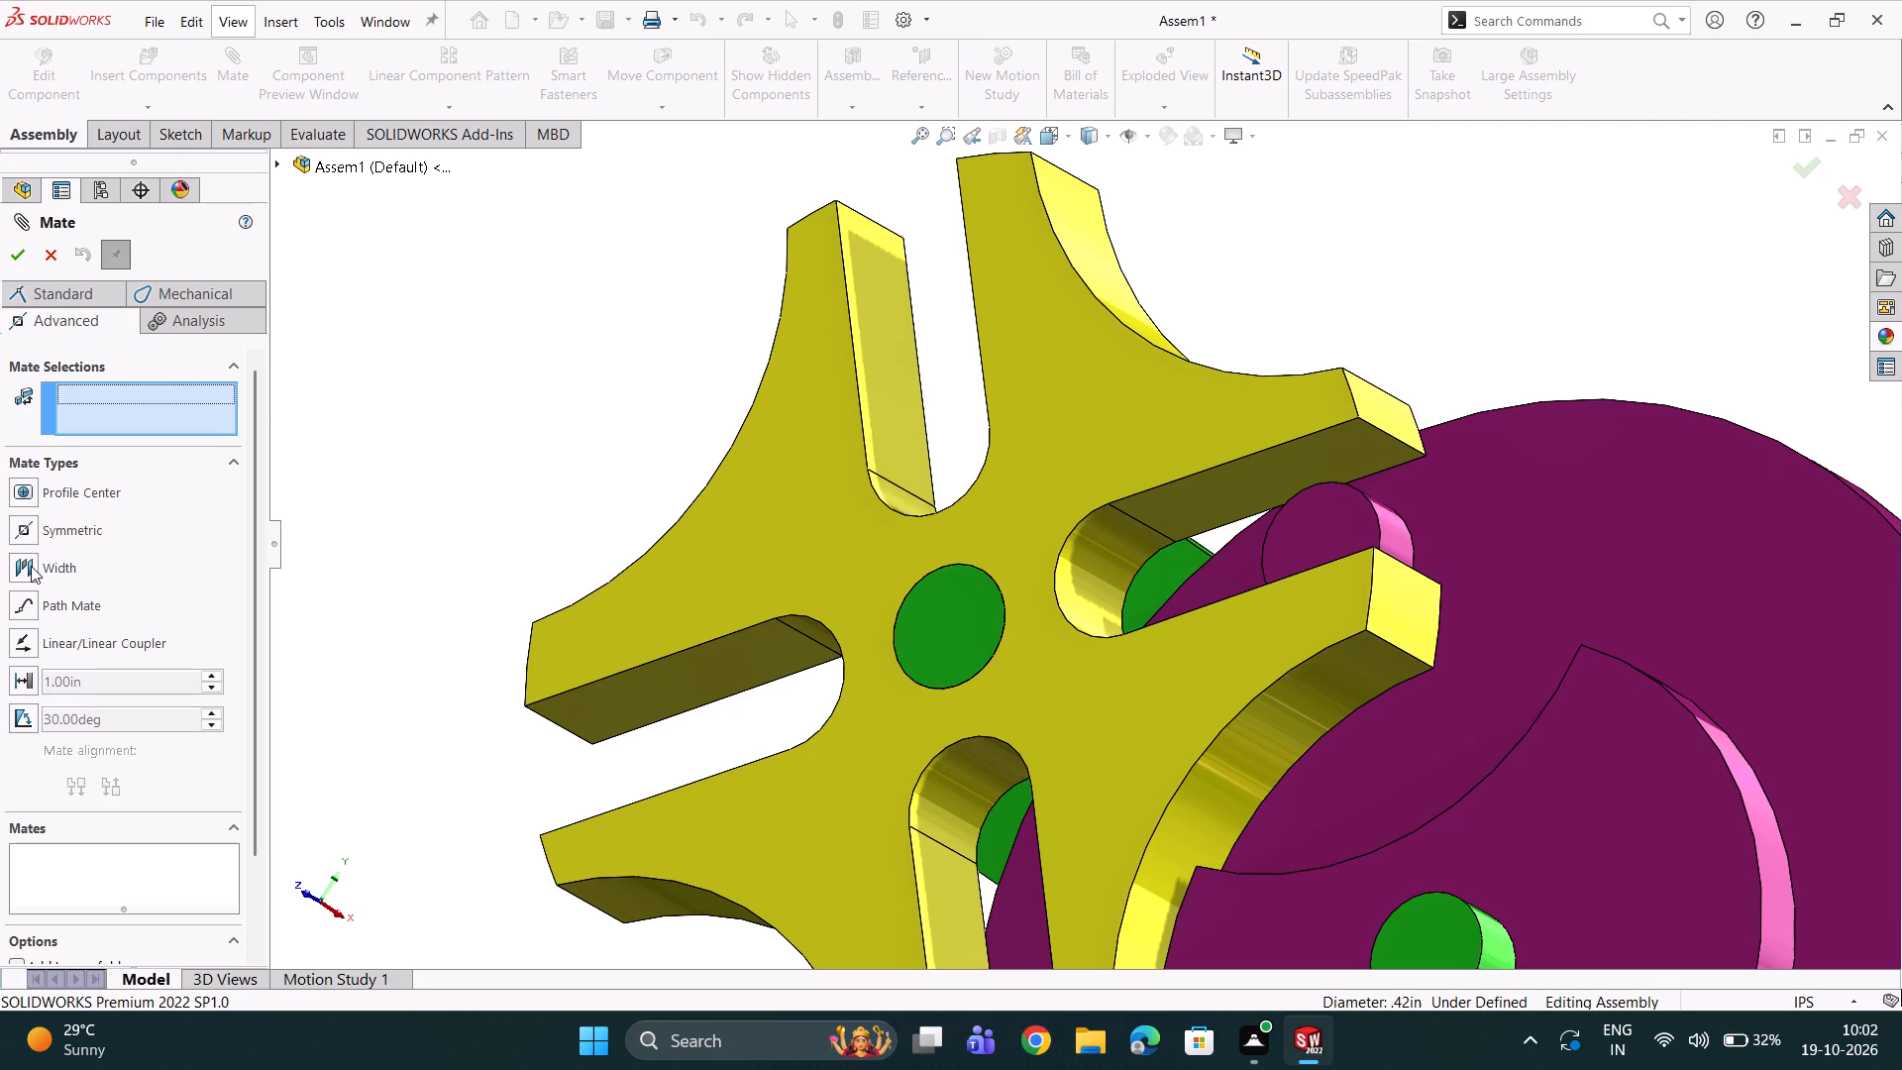
{"action": "left_click", "coordinate": [22, 641]}
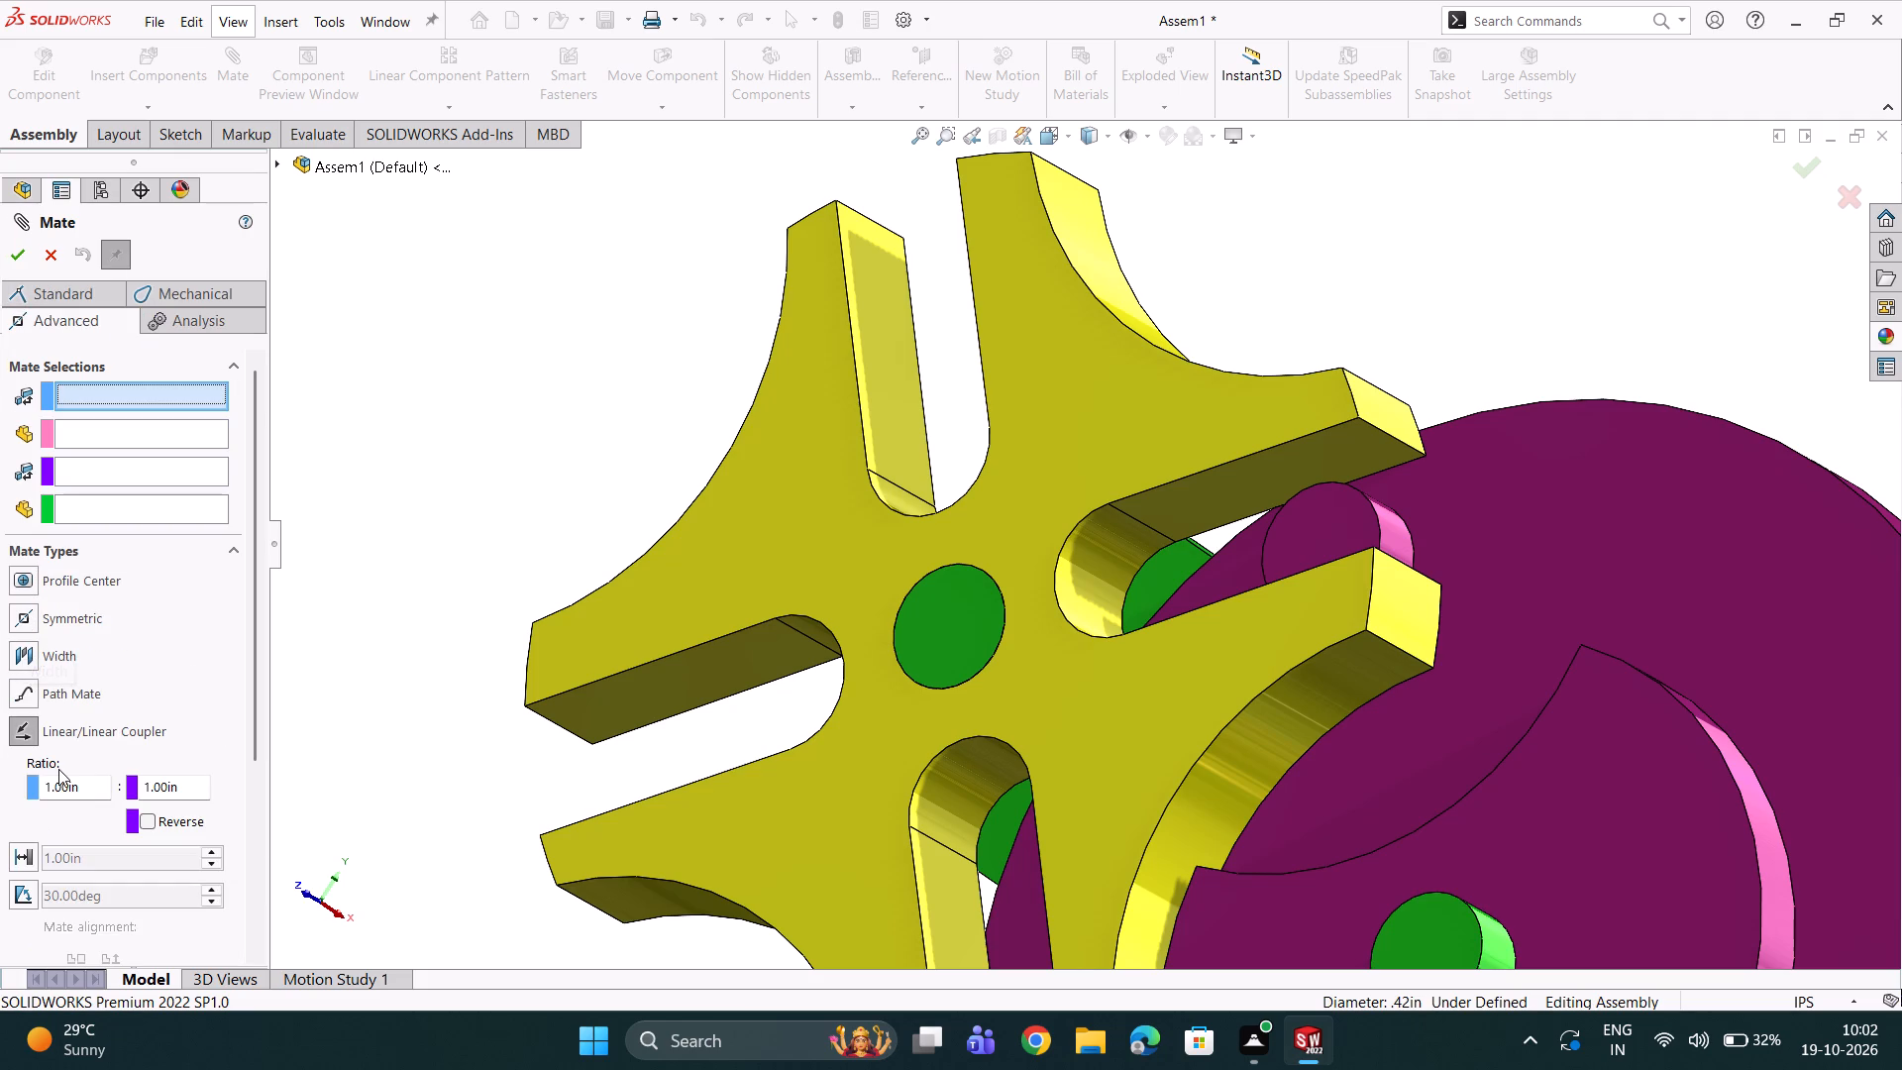
{"action": "scroll", "coordinate": [1327, 511], "scroll_direction": "down", "scroll_amount": 1}
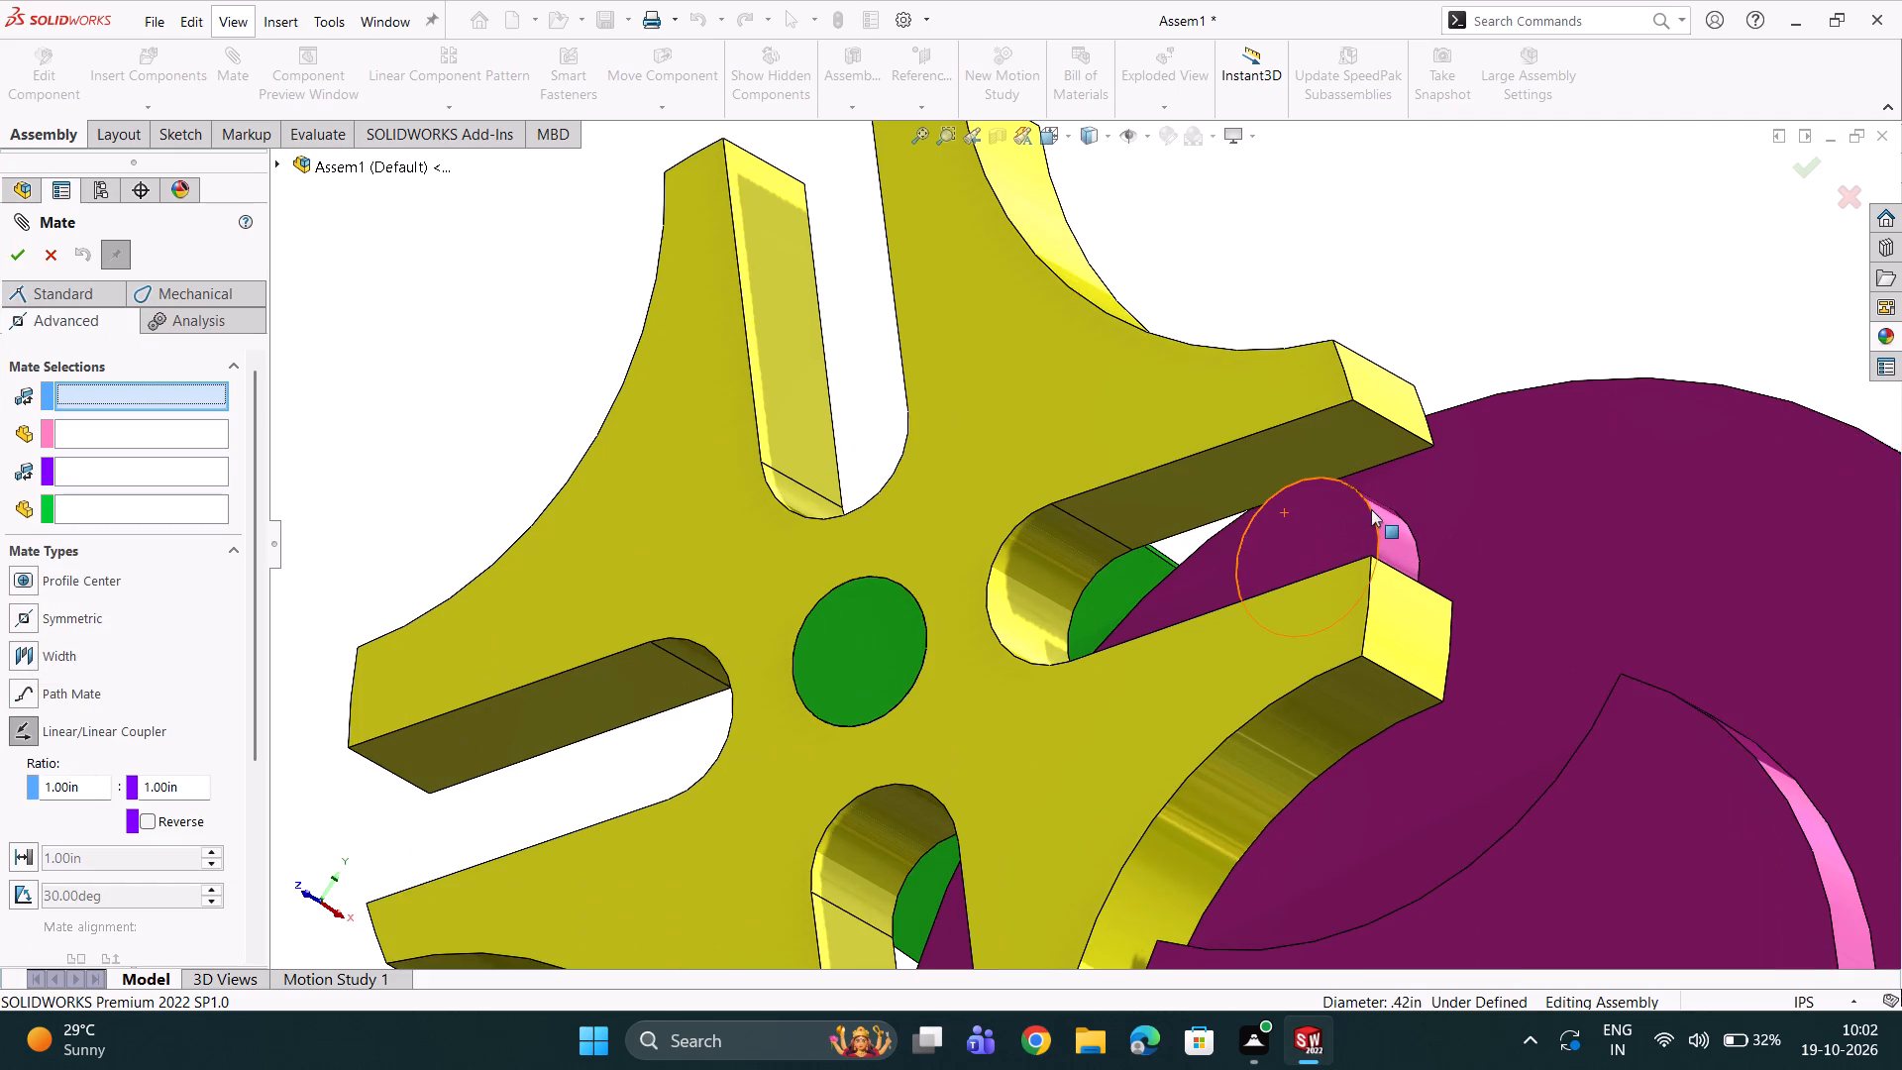
{"action": "scroll", "coordinate": [1374, 508], "scroll_direction": "down", "scroll_amount": 2}
{"action": "left_click", "coordinate": [1368, 554]}
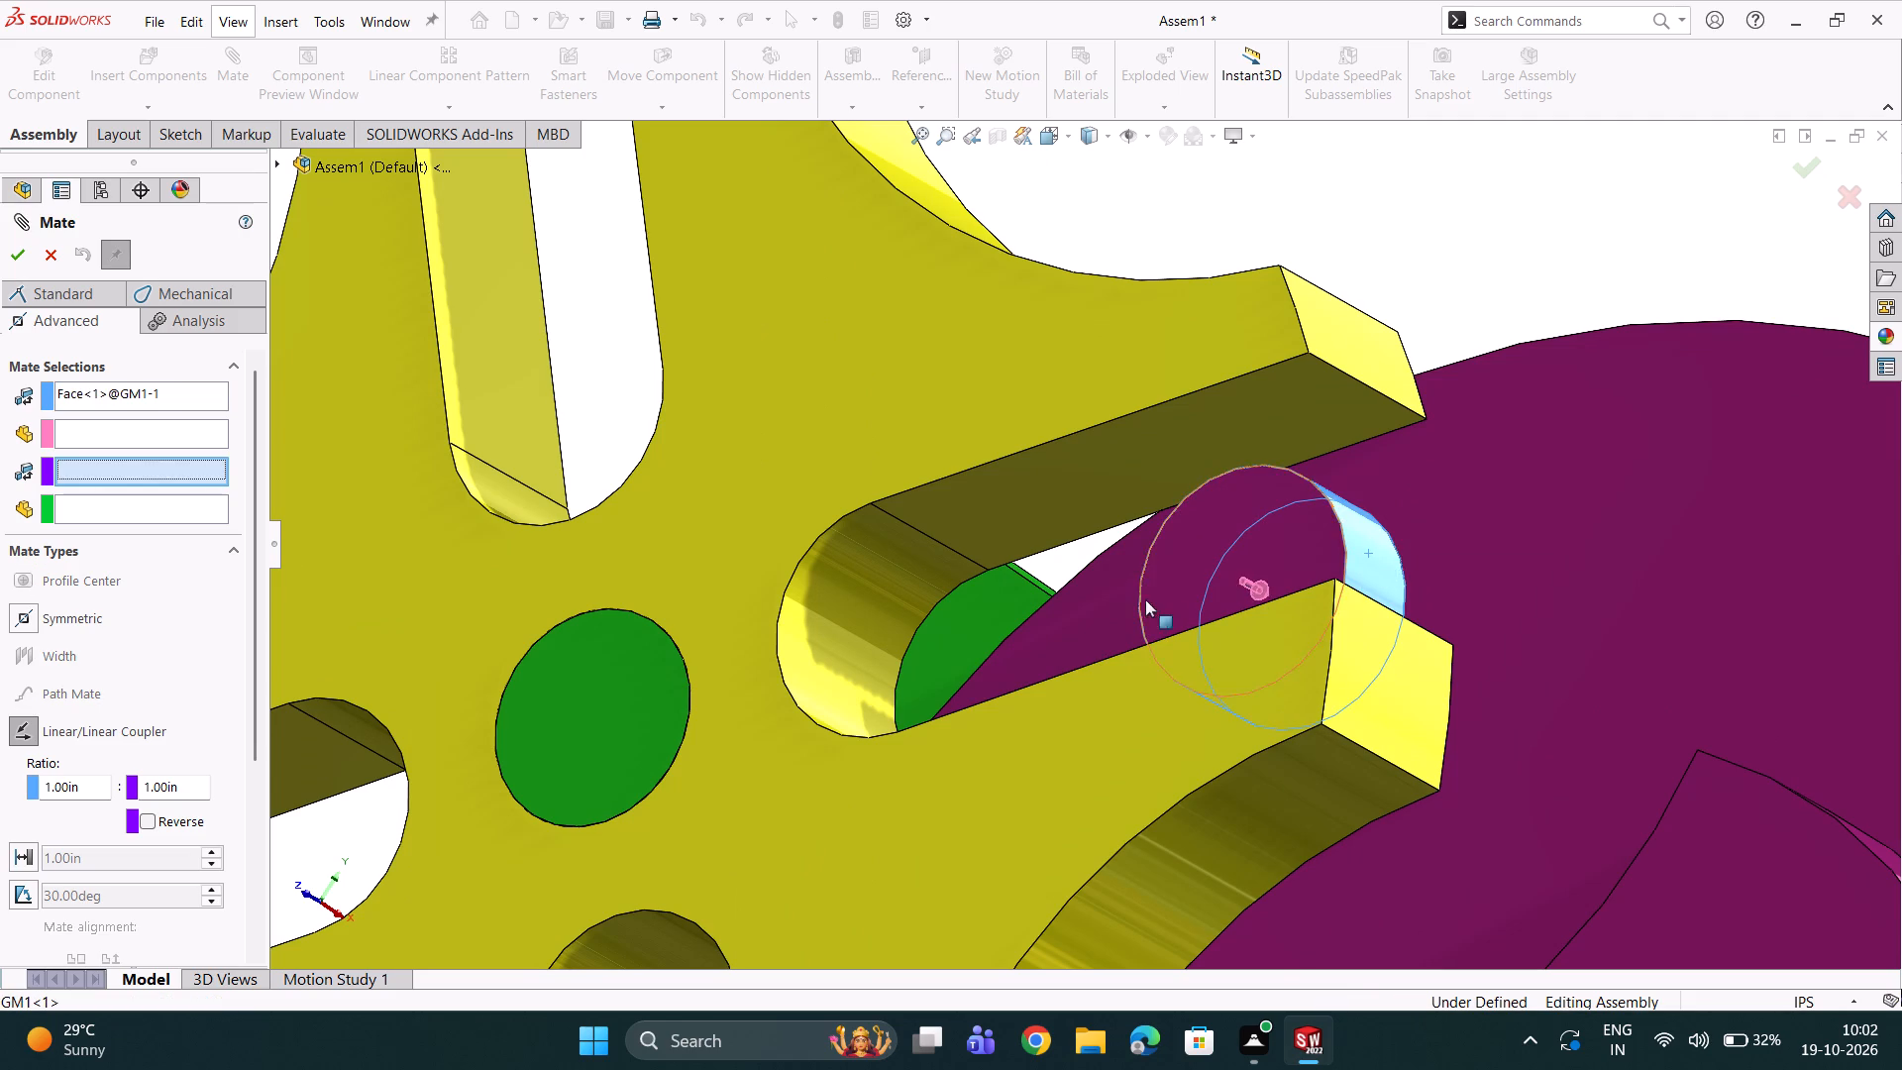
{"action": "left_click", "coordinate": [843, 608]}
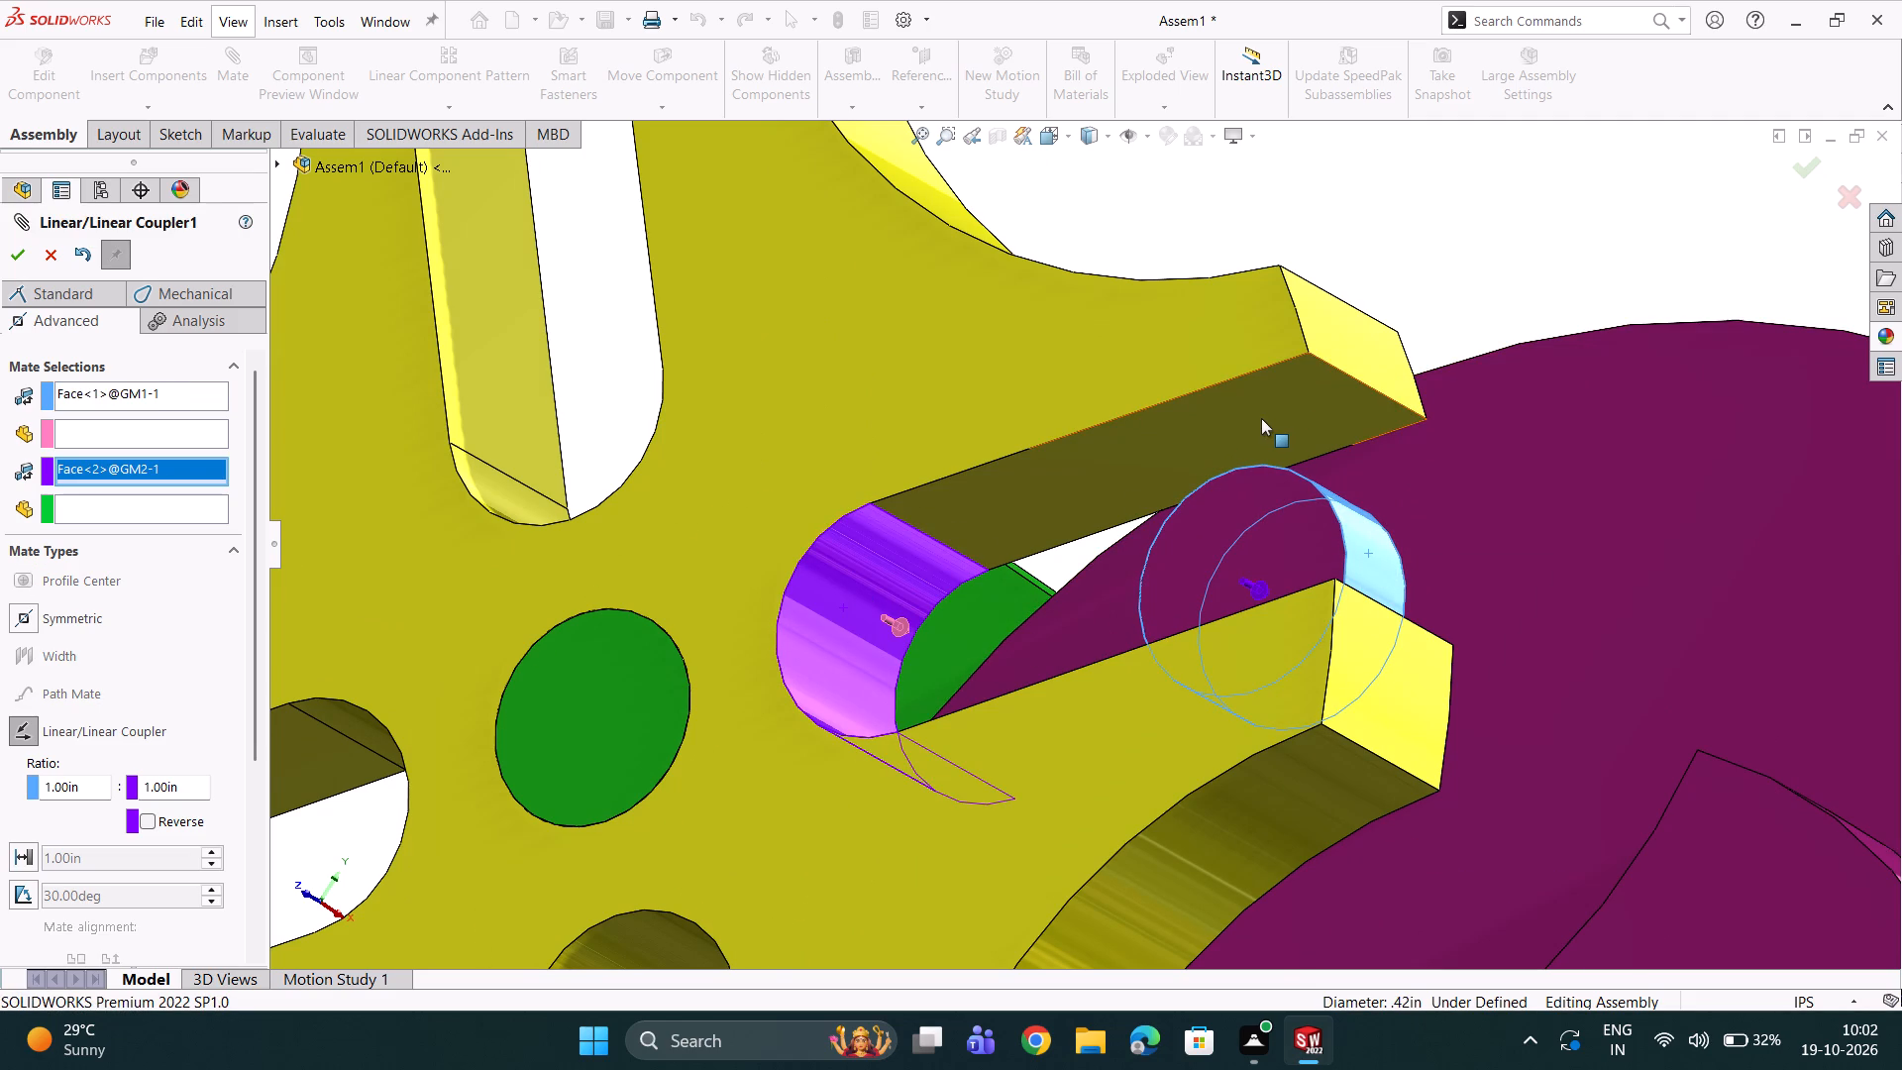
{"action": "scroll", "coordinate": [1381, 516], "scroll_direction": "up", "scroll_amount": 3}
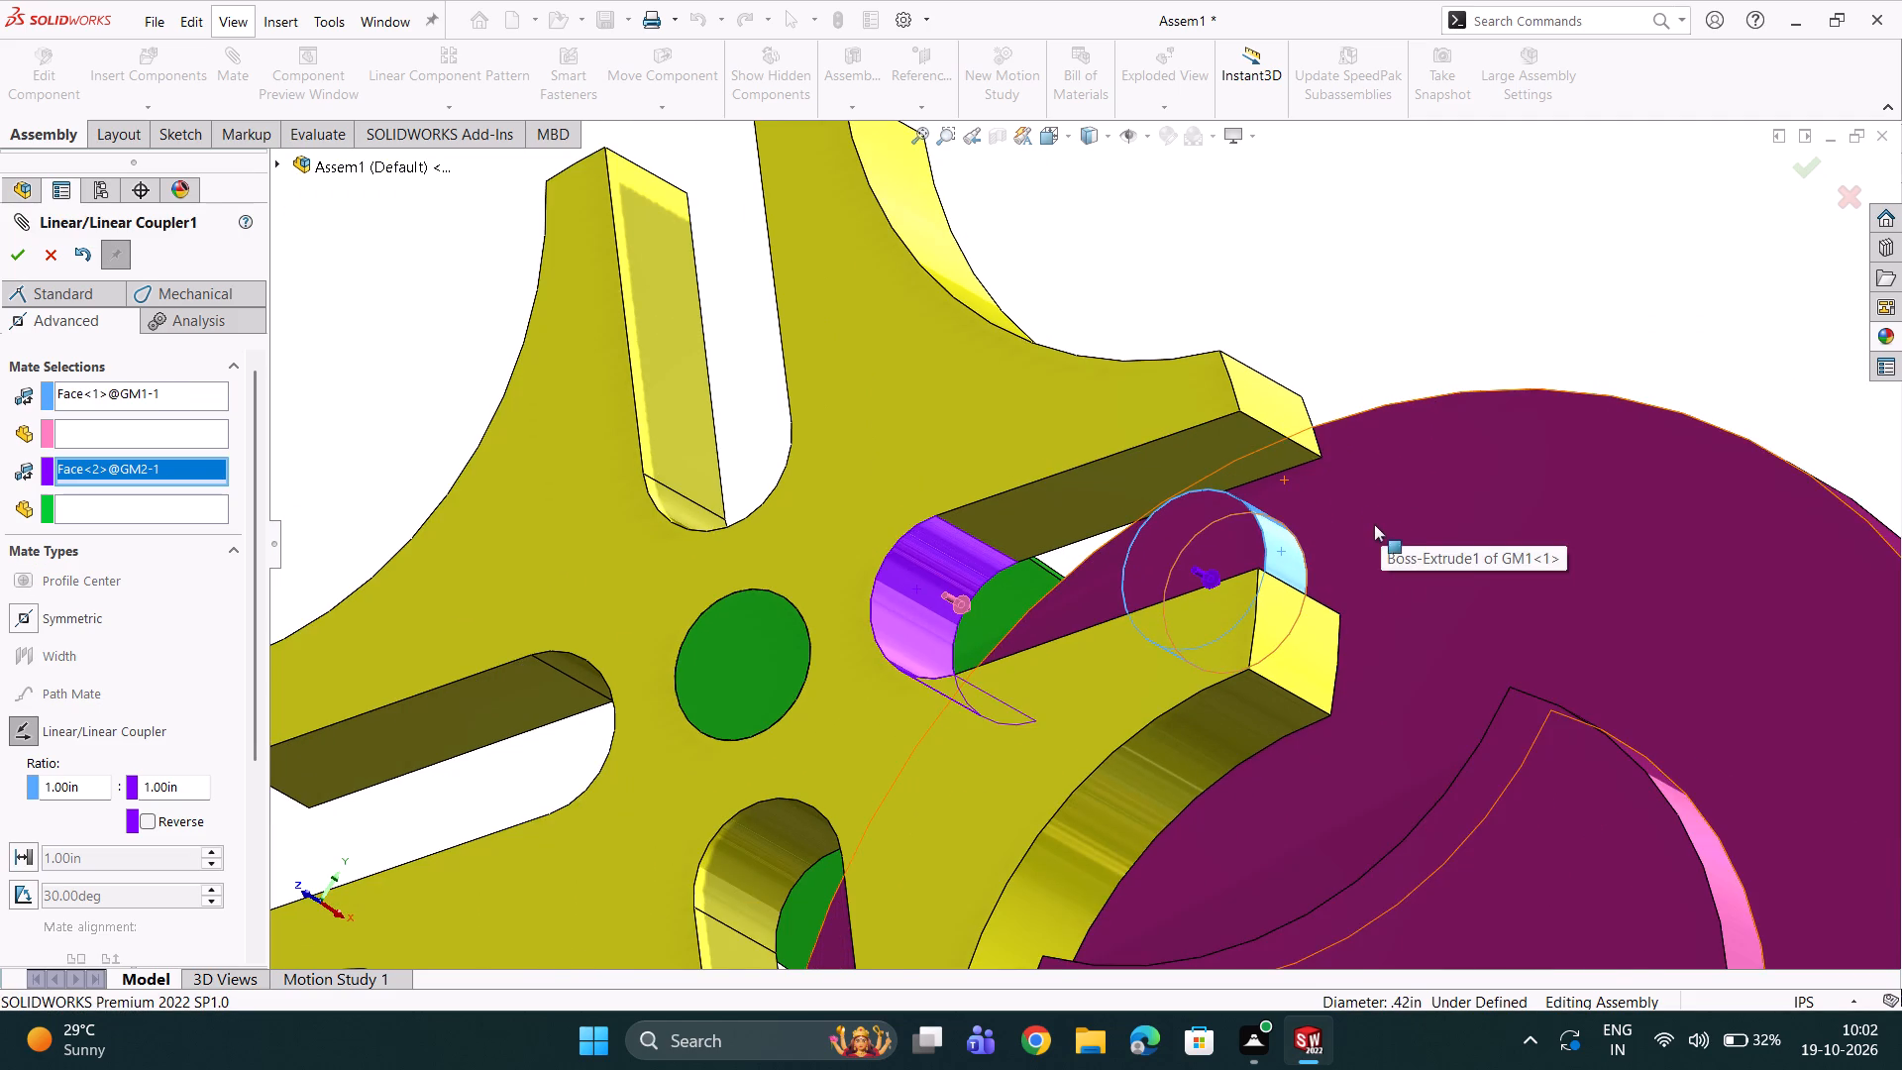
{"action": "left_click", "coordinate": [1129, 745]}
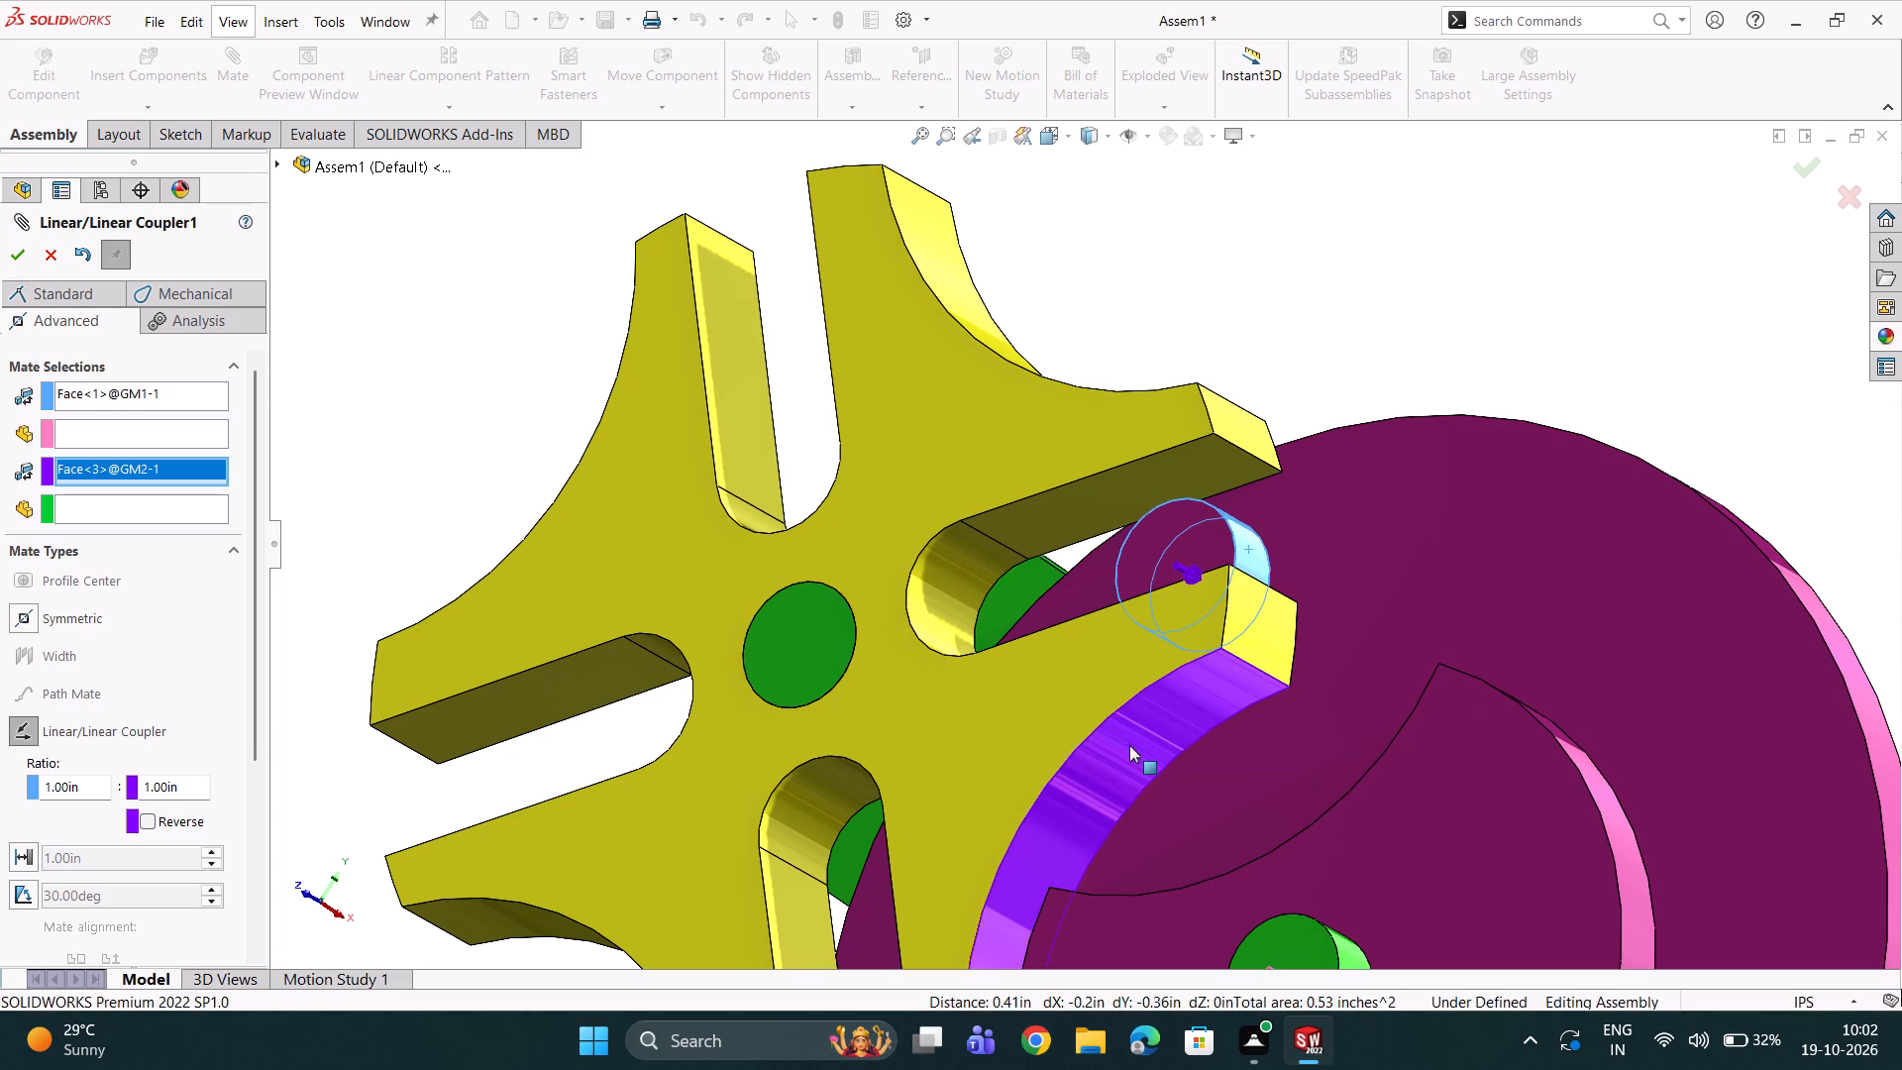
{"action": "left_click", "coordinate": [920, 591]}
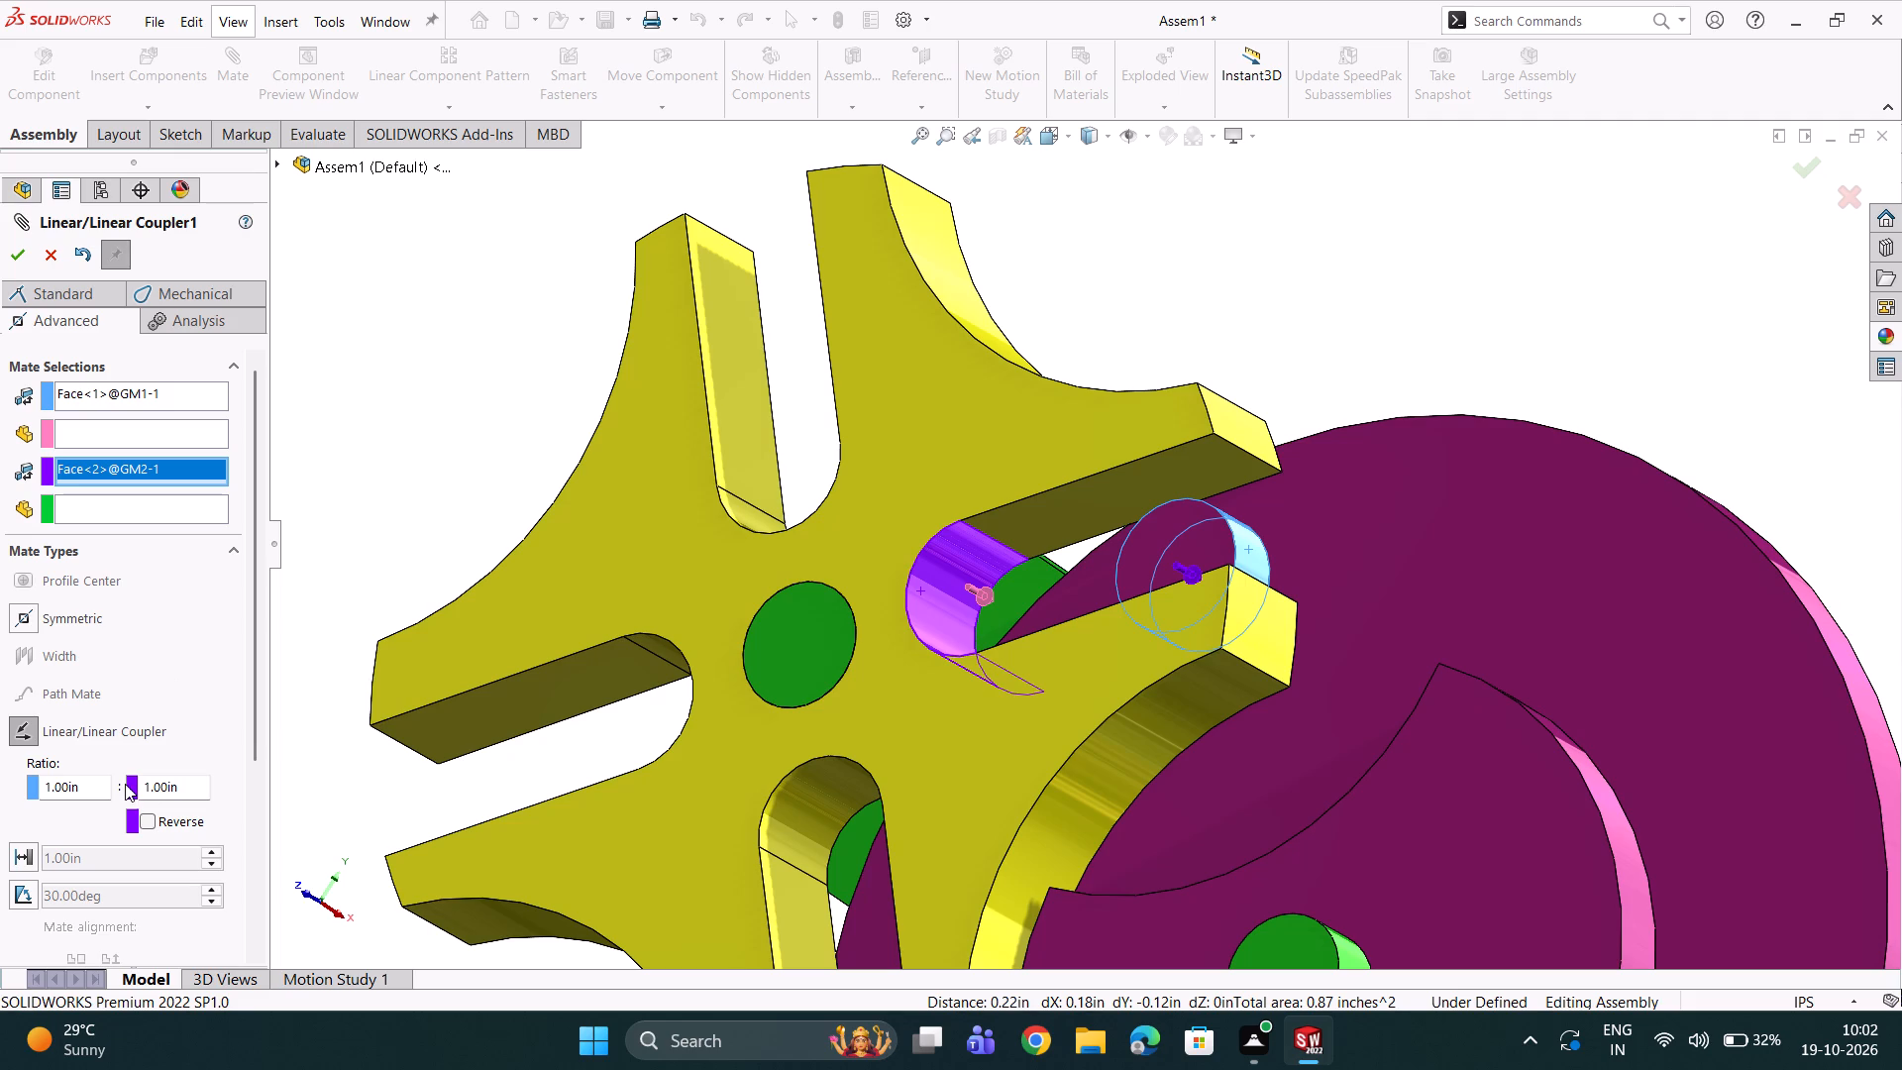
{"action": "left_click", "coordinate": [1791, 998]}
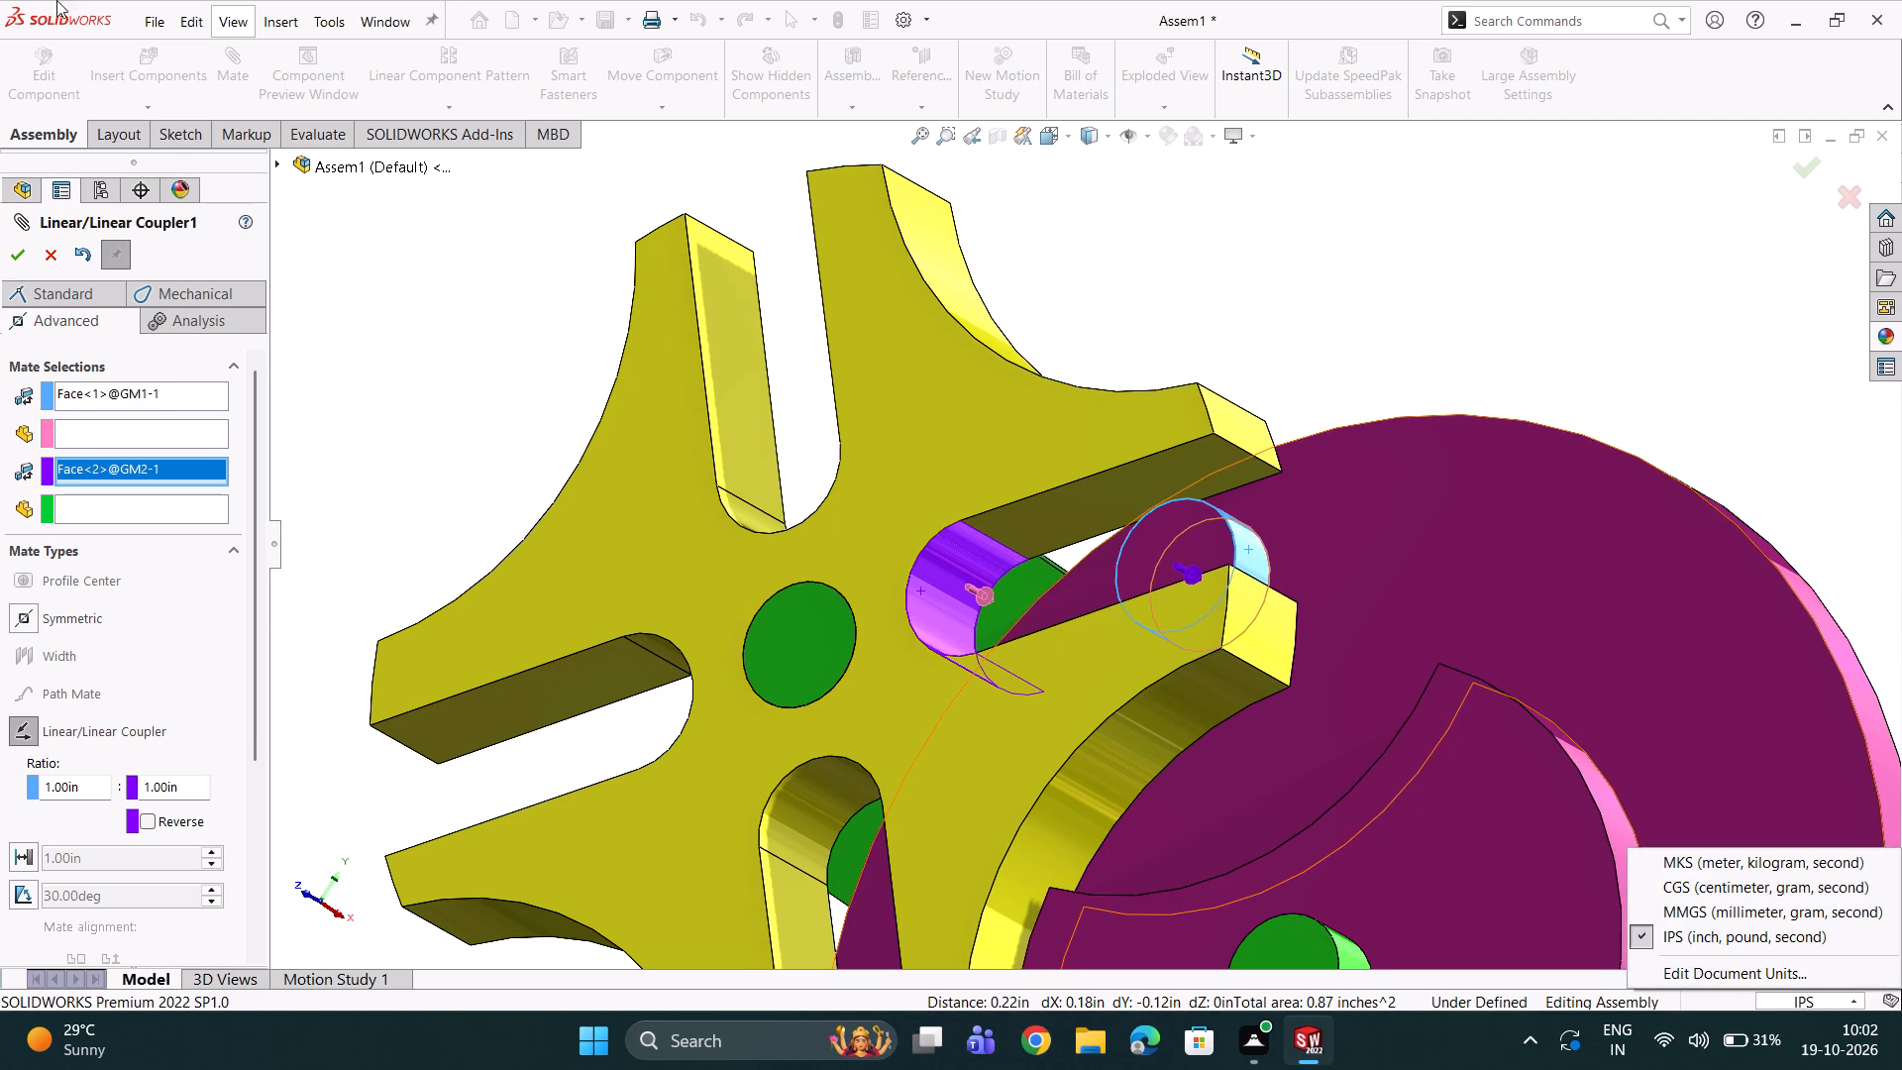
{"action": "left_click", "coordinate": [16, 249]}
{"action": "left_click", "coordinate": [18, 252]}
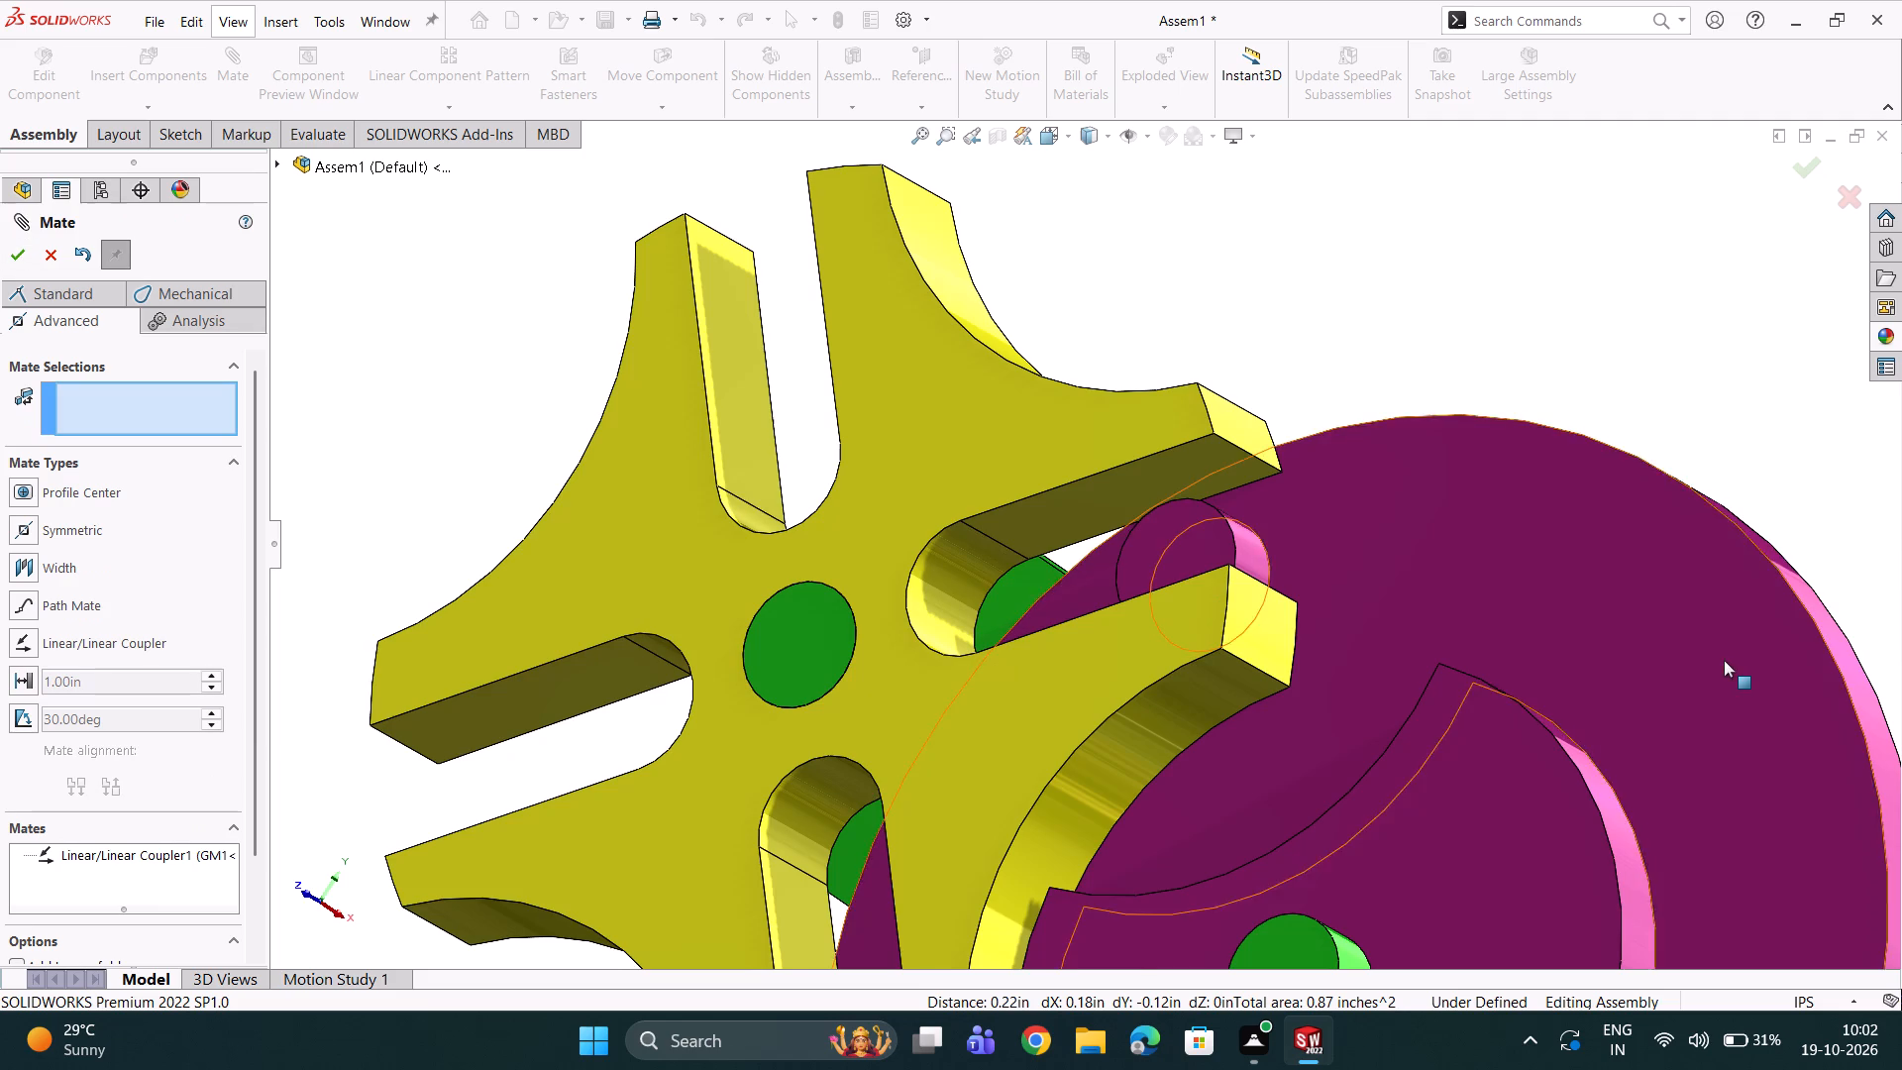
Rotate the GM1 drive disc through most of a turn to test whether it drives GM2, leaving the Mate command along the way.
{"action": "scroll", "coordinate": [1724, 660], "scroll_direction": "down", "scroll_amount": 1}
{"action": "scroll", "coordinate": [1671, 616], "scroll_direction": "up", "scroll_amount": 4}
{"action": "left_click", "coordinate": [1385, 651]}
{"action": "left_click_drag", "start_coordinate": [1392, 668], "coordinate": [1403, 770]}
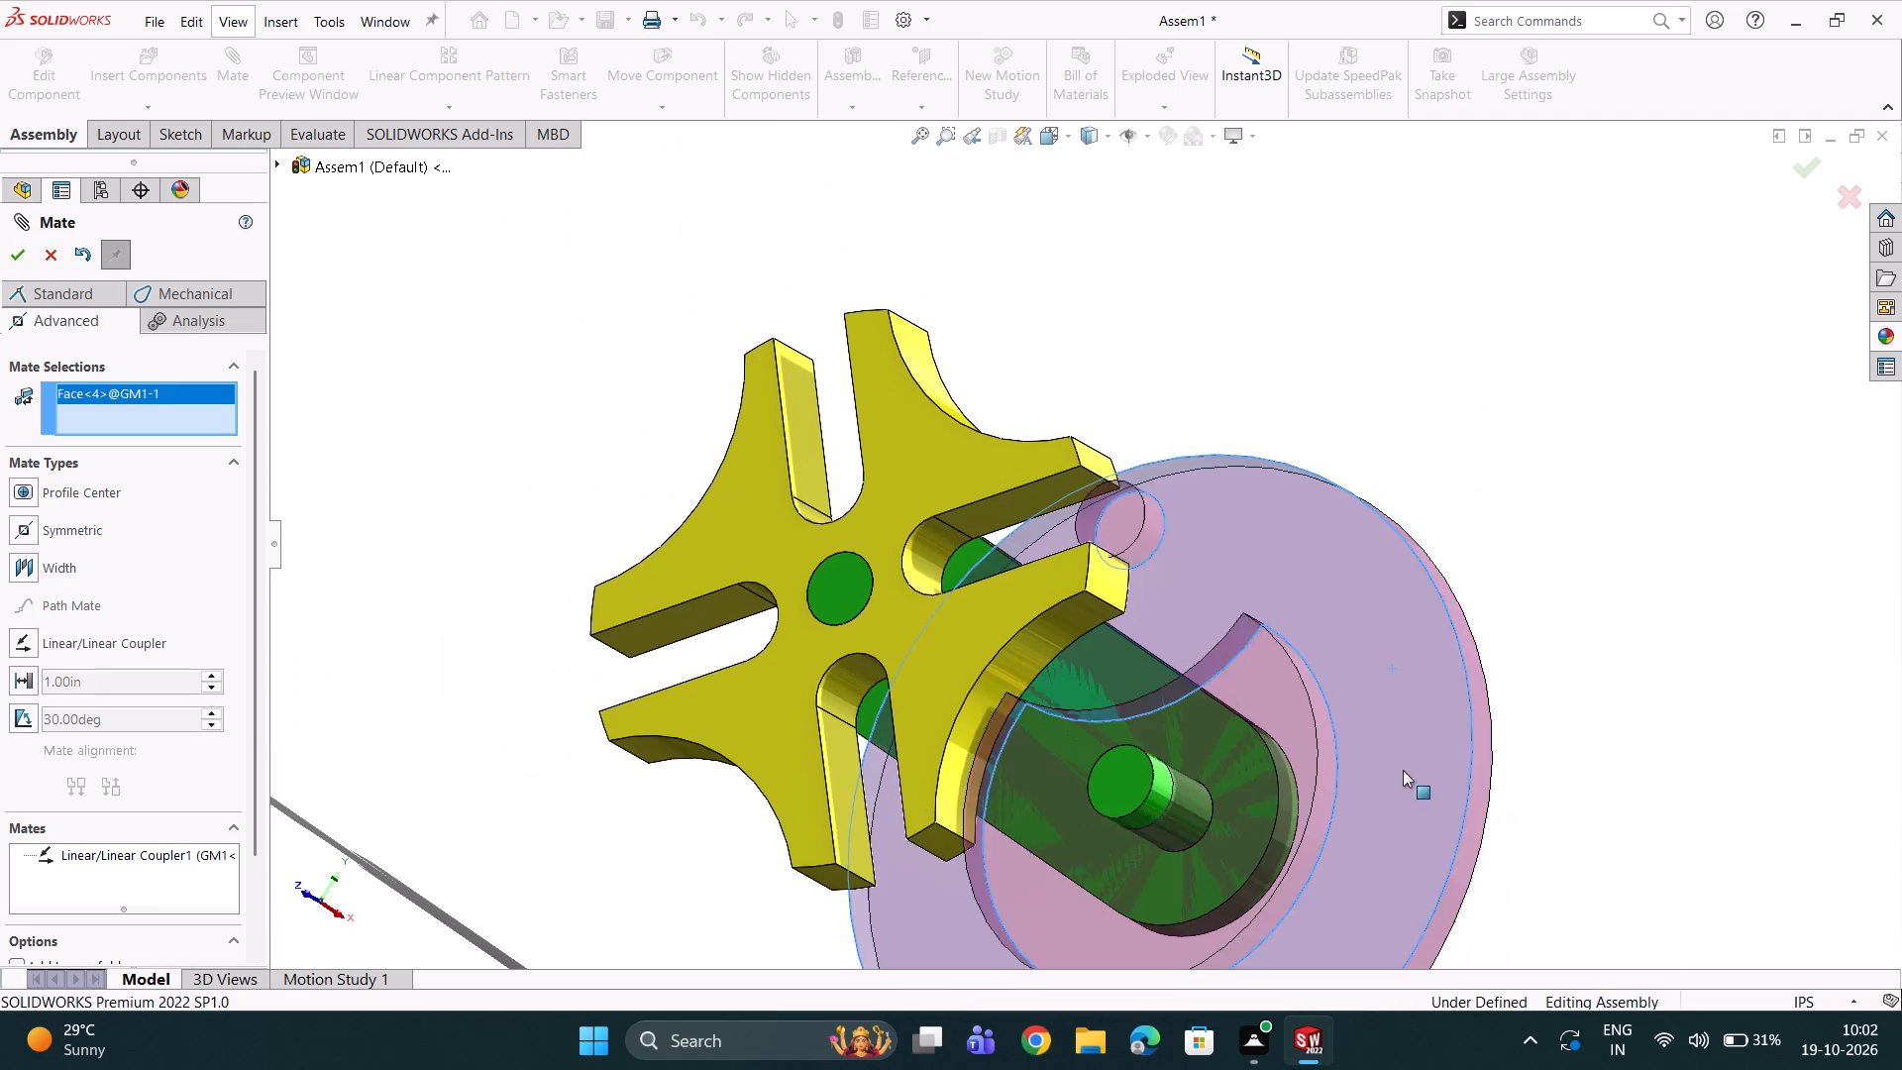
{"action": "left_click_drag", "start_coordinate": [1403, 770], "coordinate": [1392, 888]}
{"action": "left_click_drag", "start_coordinate": [1294, 1037], "coordinate": [1228, 1069]}
{"action": "left_click_drag", "start_coordinate": [1214, 1069], "coordinate": [1207, 1060]}
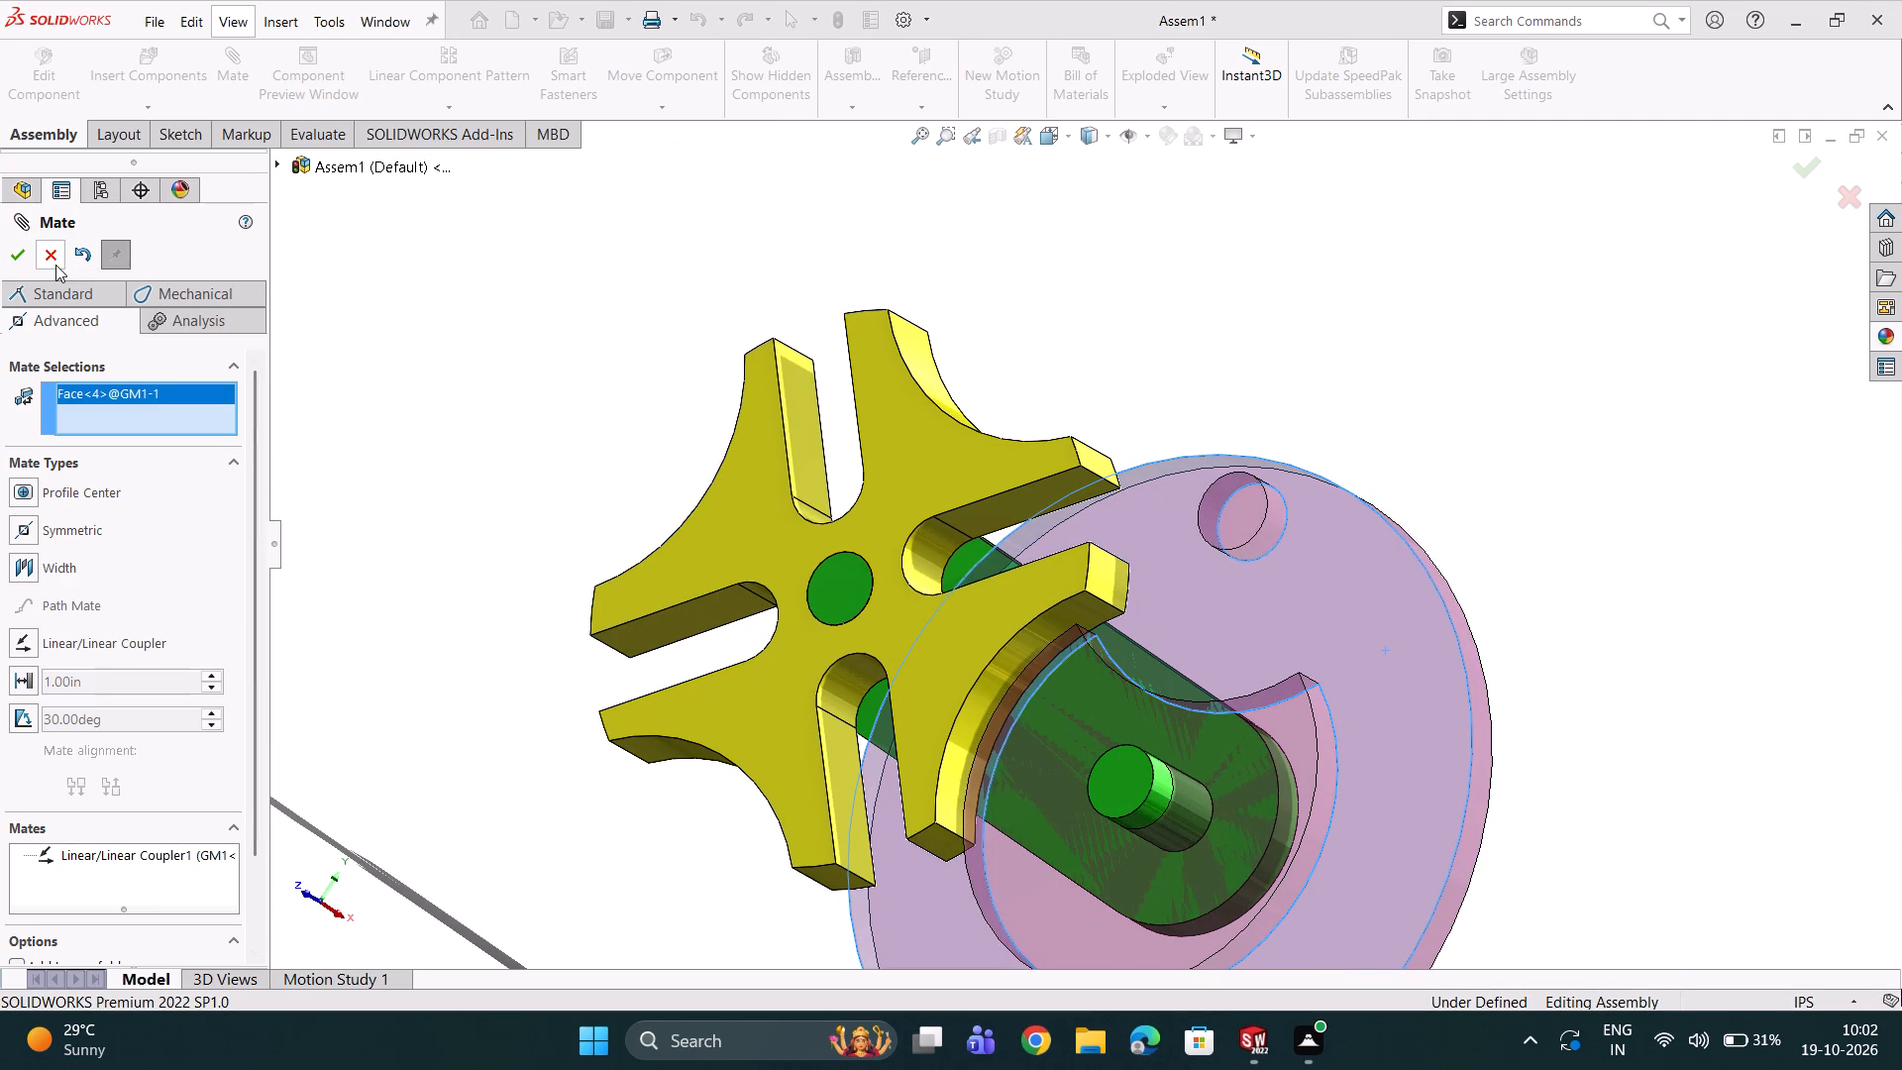
{"action": "left_click", "coordinate": [55, 265]}
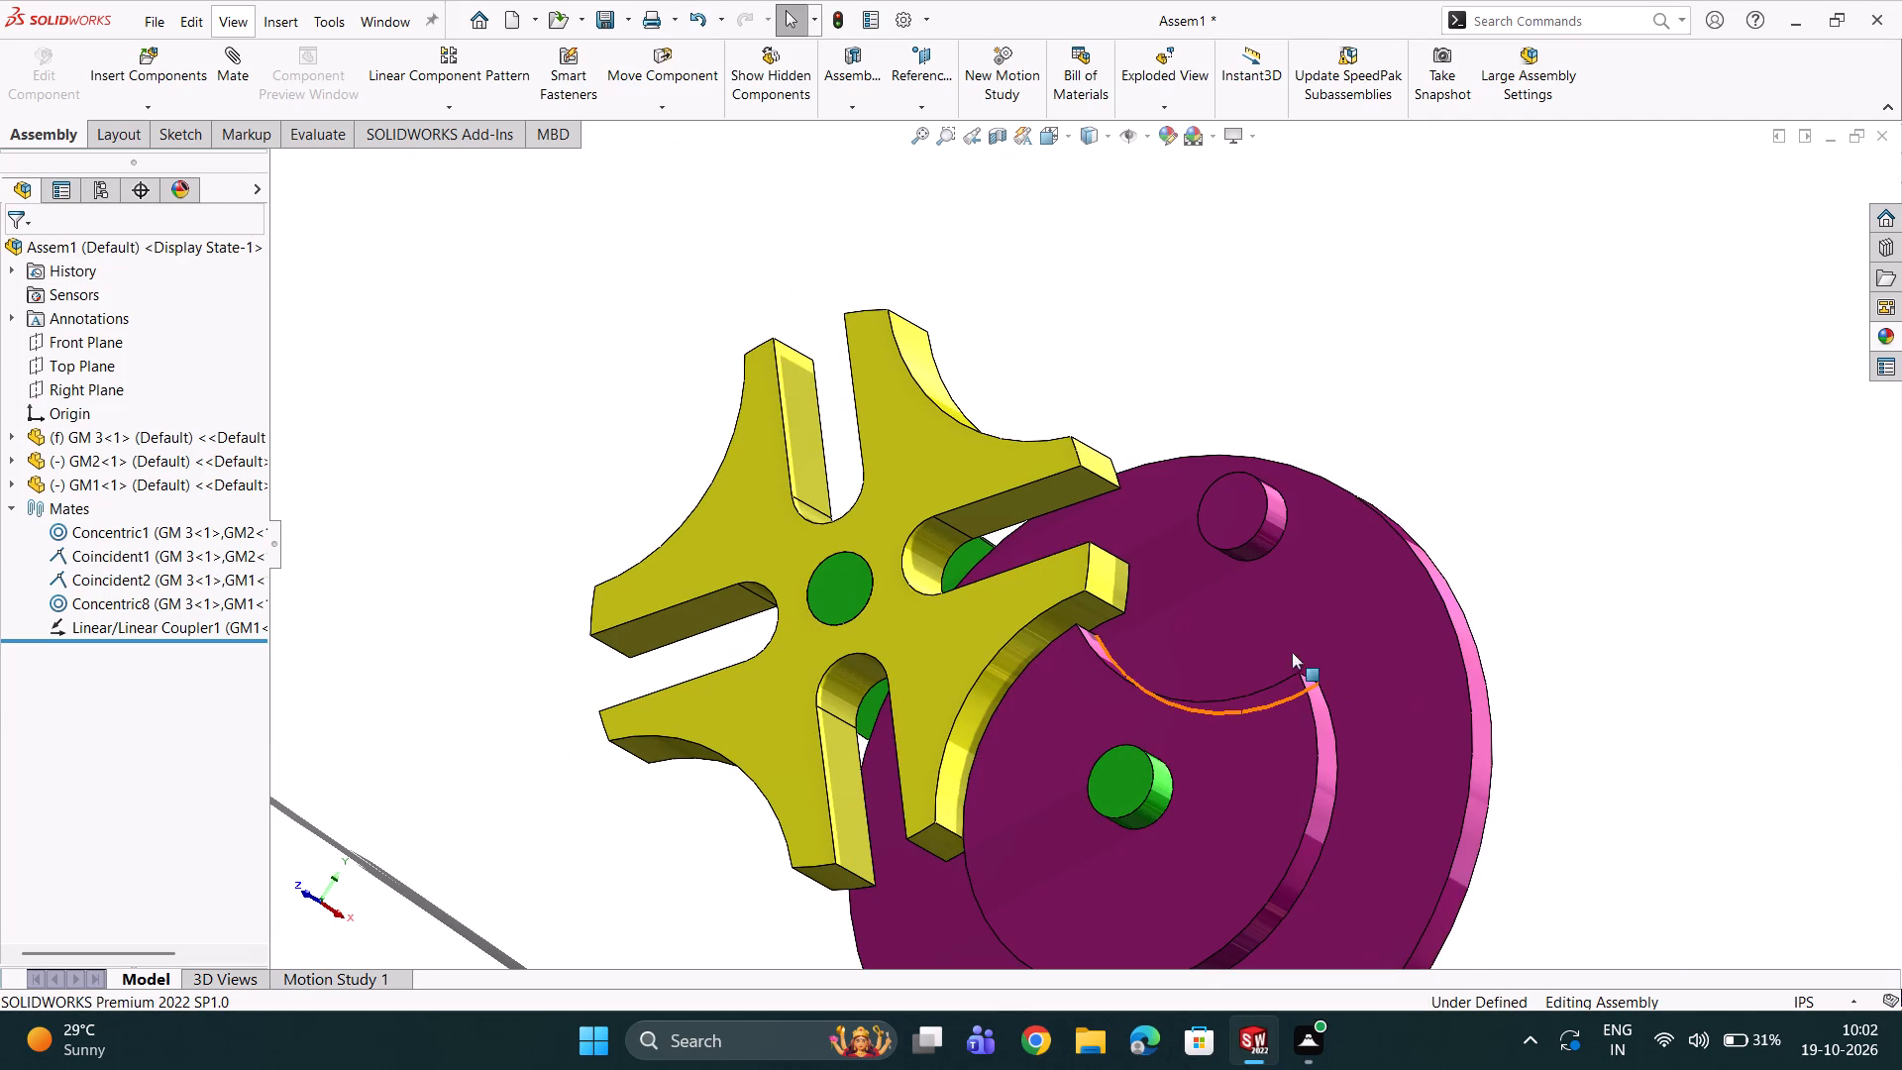
{"action": "left_click_drag", "start_coordinate": [1332, 641], "coordinate": [1144, 952]}
{"action": "left_click_drag", "start_coordinate": [1123, 948], "coordinate": [1083, 932]}
{"action": "left_click_drag", "start_coordinate": [1006, 890], "coordinate": [996, 879]}
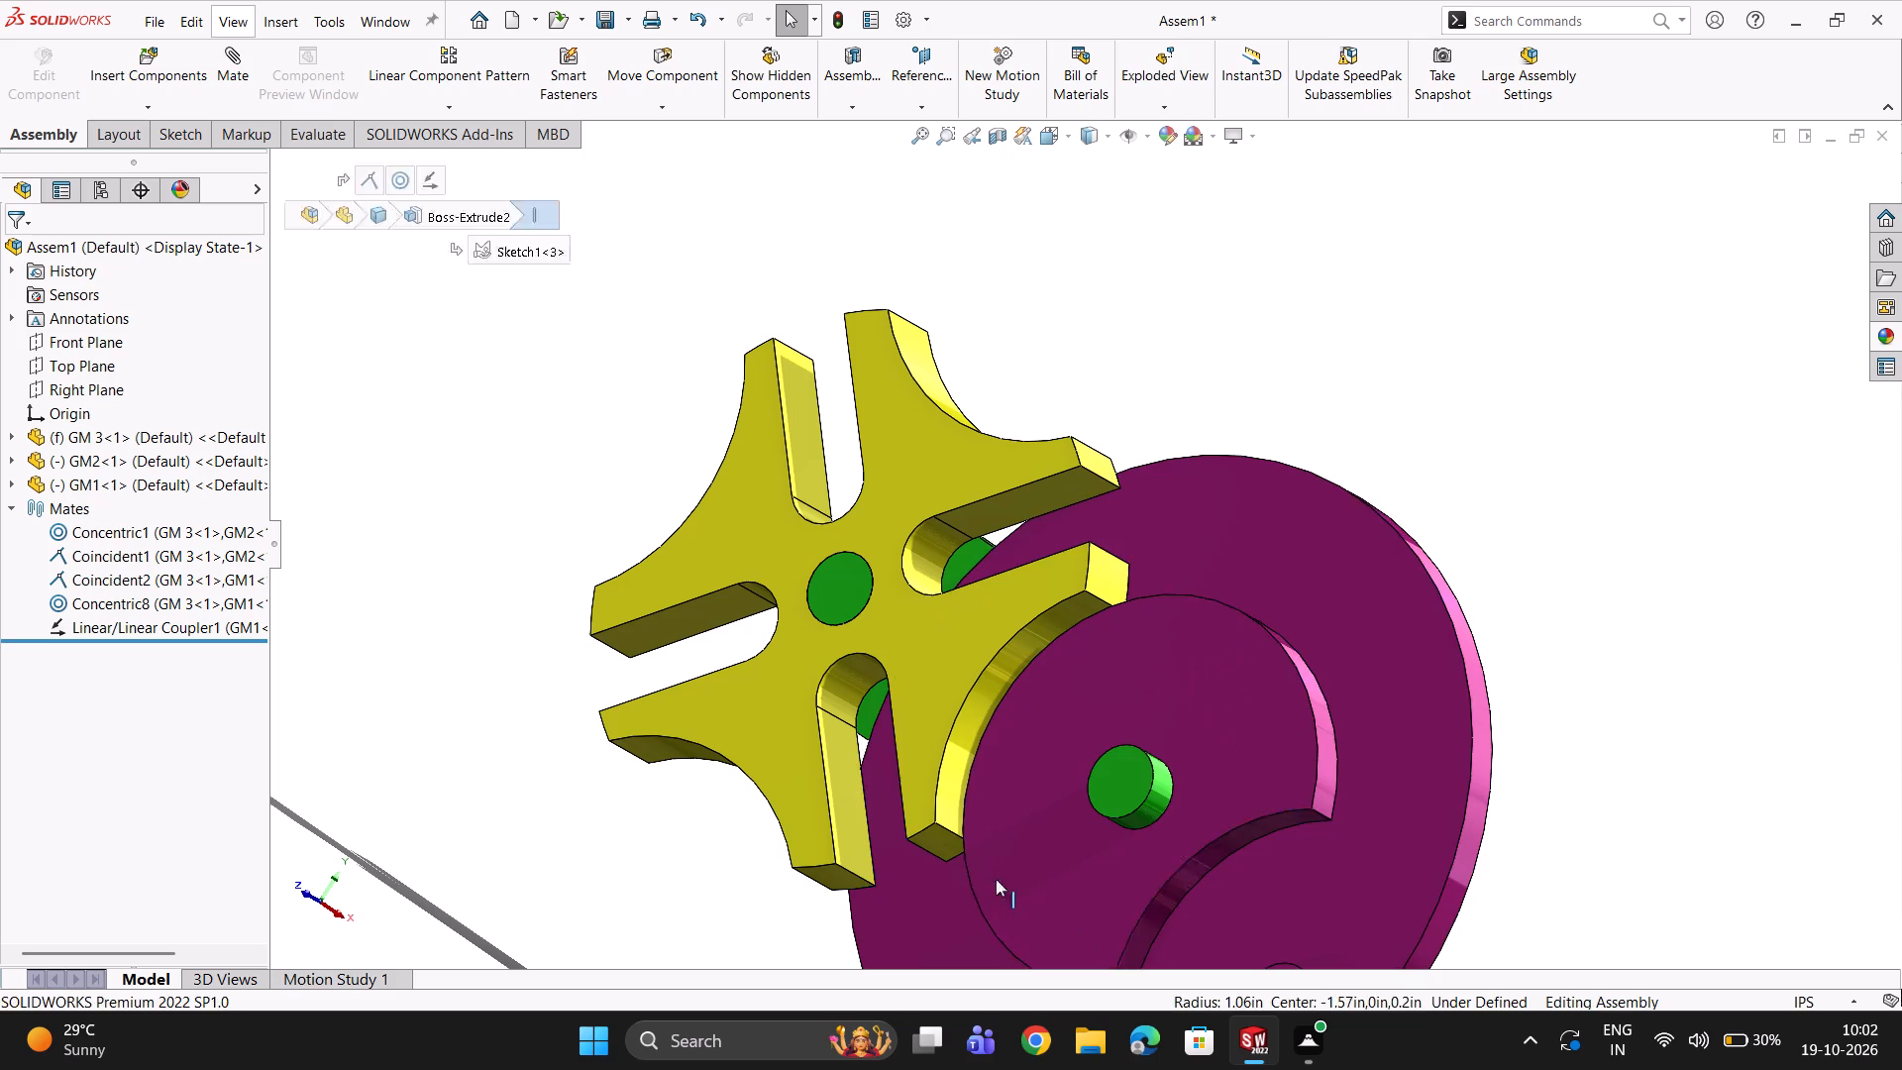
{"action": "left_click_drag", "start_coordinate": [996, 879], "coordinate": [989, 864]}
{"action": "left_click", "coordinate": [986, 827]}
{"action": "left_click_drag", "start_coordinate": [1352, 645], "coordinate": [1221, 979]}
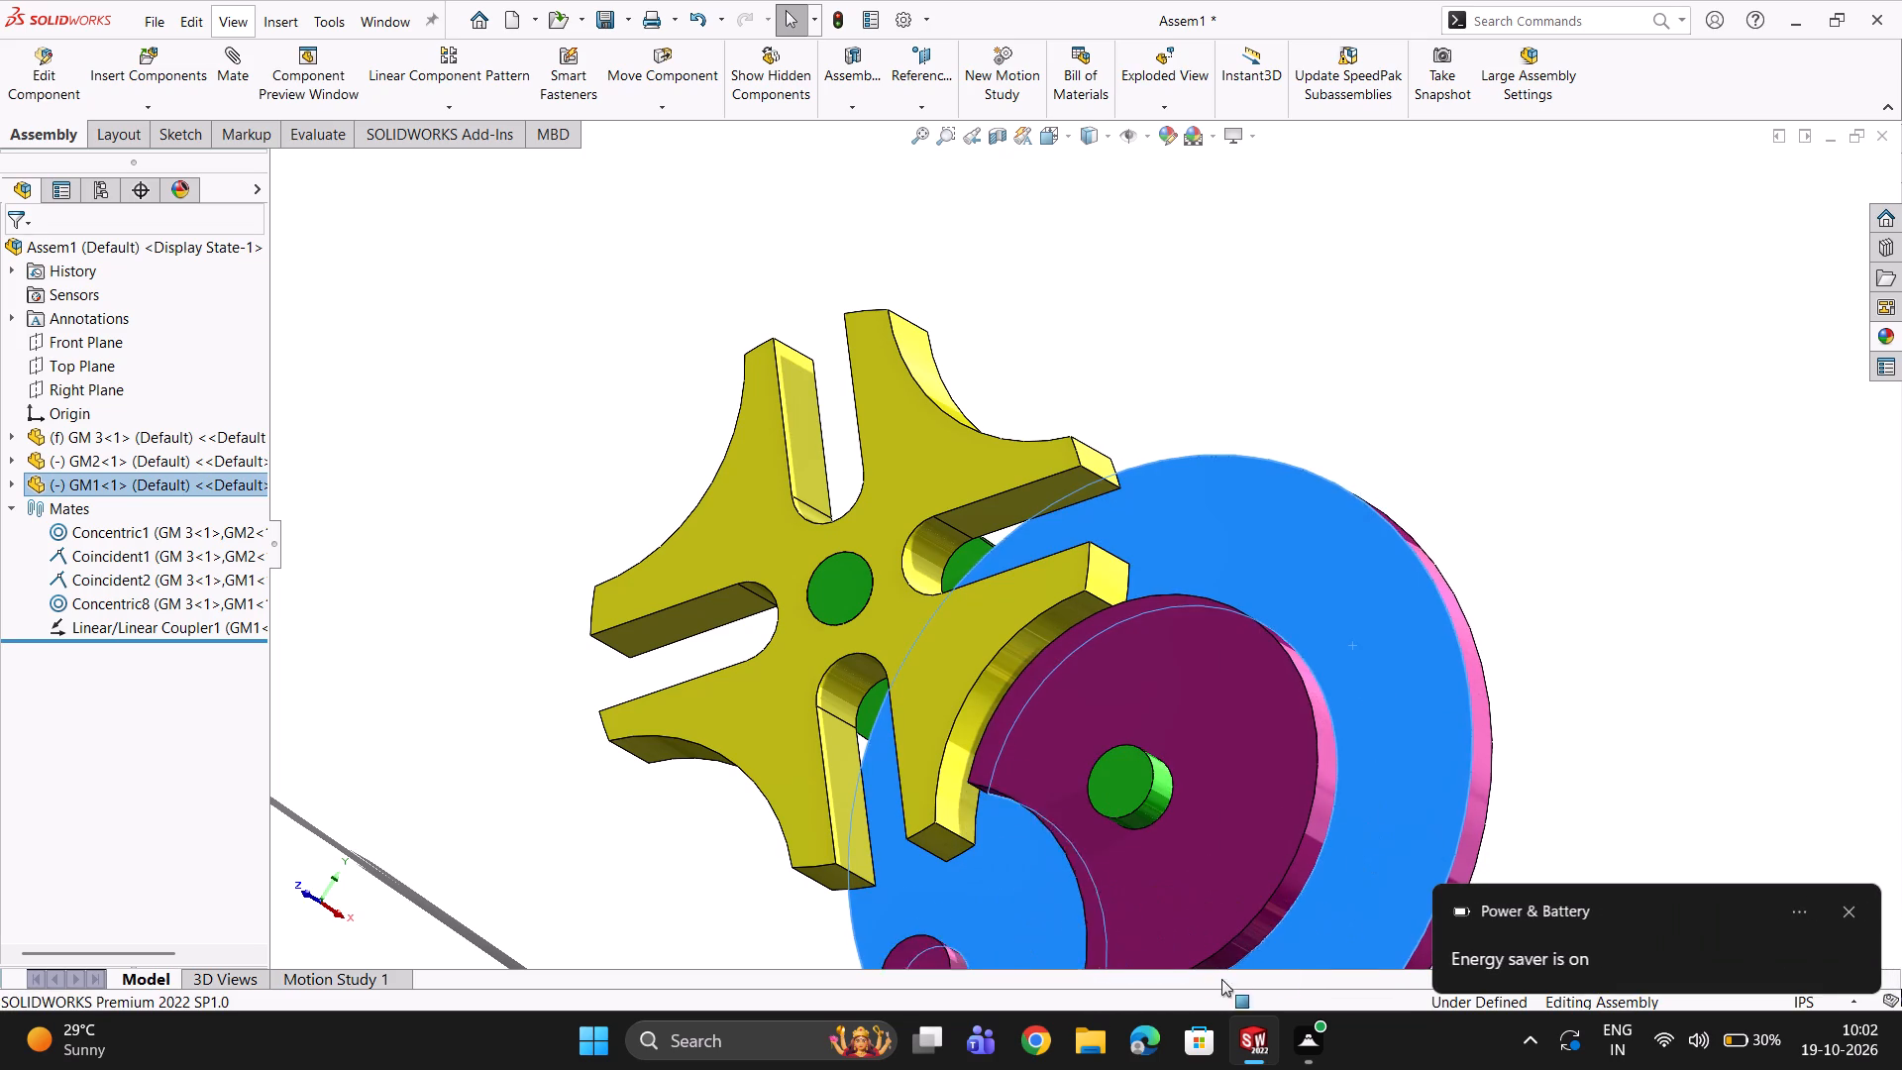
Rotate the GM1 drive disc through further turns to test whether the linear/linear coupler mate makes it drive GM2.
{"action": "left_click_drag", "start_coordinate": [1221, 979], "coordinate": [824, 966]}
{"action": "left_click_drag", "start_coordinate": [774, 934], "coordinate": [730, 641]}
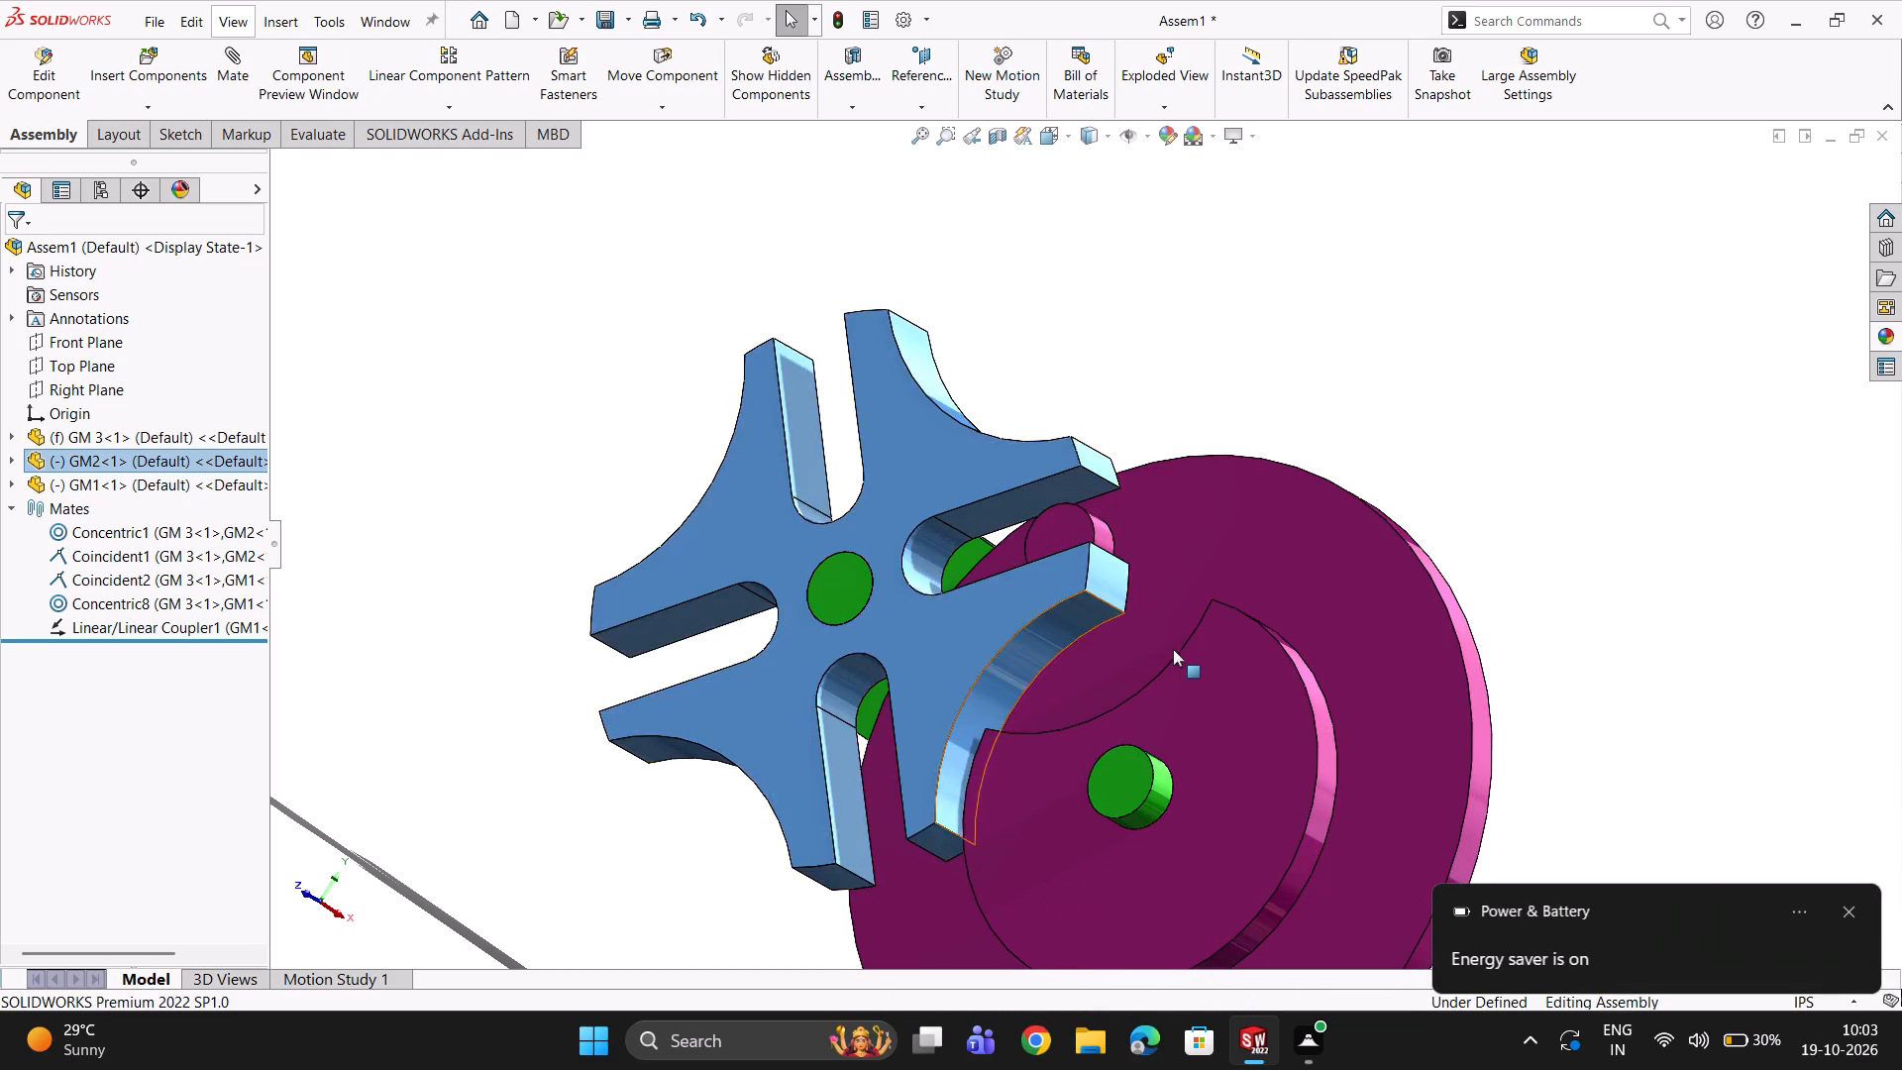
{"action": "scroll", "coordinate": [1173, 649], "scroll_direction": "up", "scroll_amount": 3}
{"action": "key", "text": "Escape"}
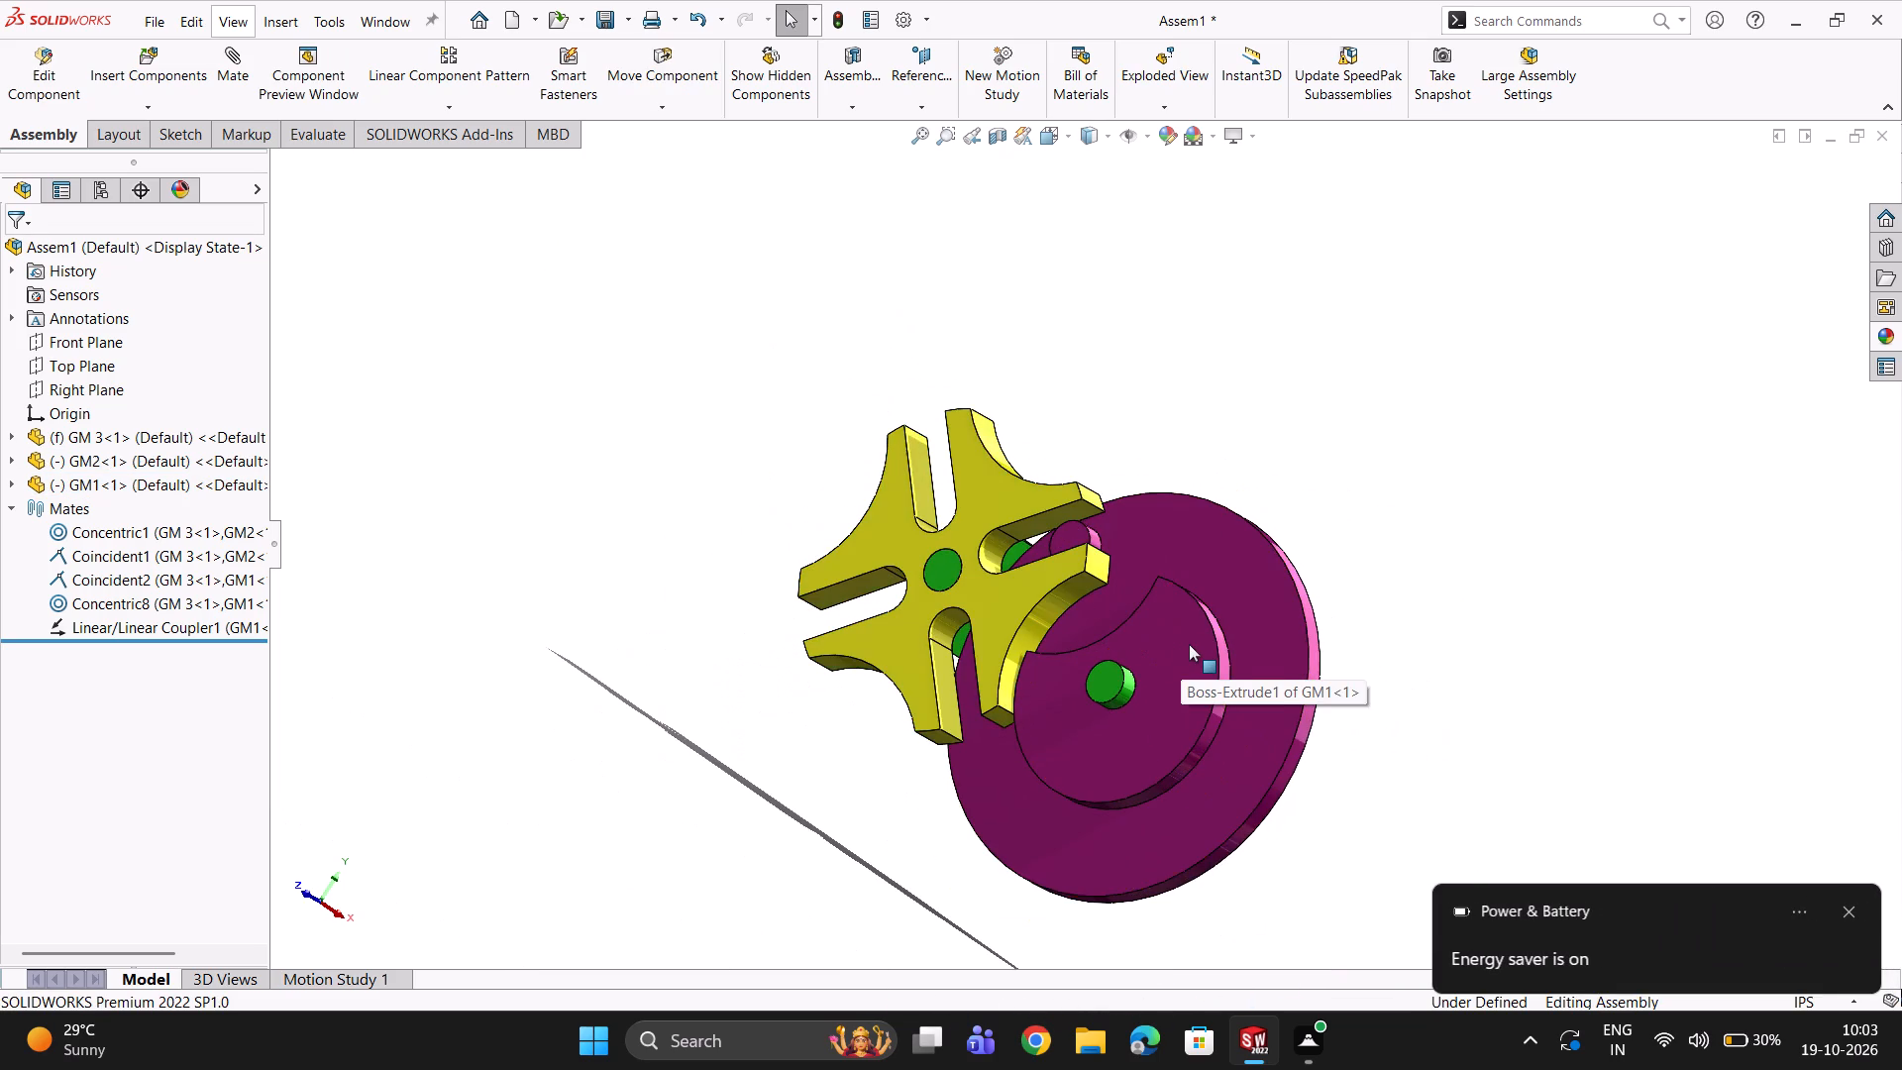
{"action": "scroll", "coordinate": [1189, 644], "scroll_direction": "up", "scroll_amount": 1}
{"action": "scroll", "coordinate": [1211, 600], "scroll_direction": "down", "scroll_amount": 3}
{"action": "left_click", "coordinate": [1206, 602]}
{"action": "left_click_drag", "start_coordinate": [1210, 604], "coordinate": [984, 891]}
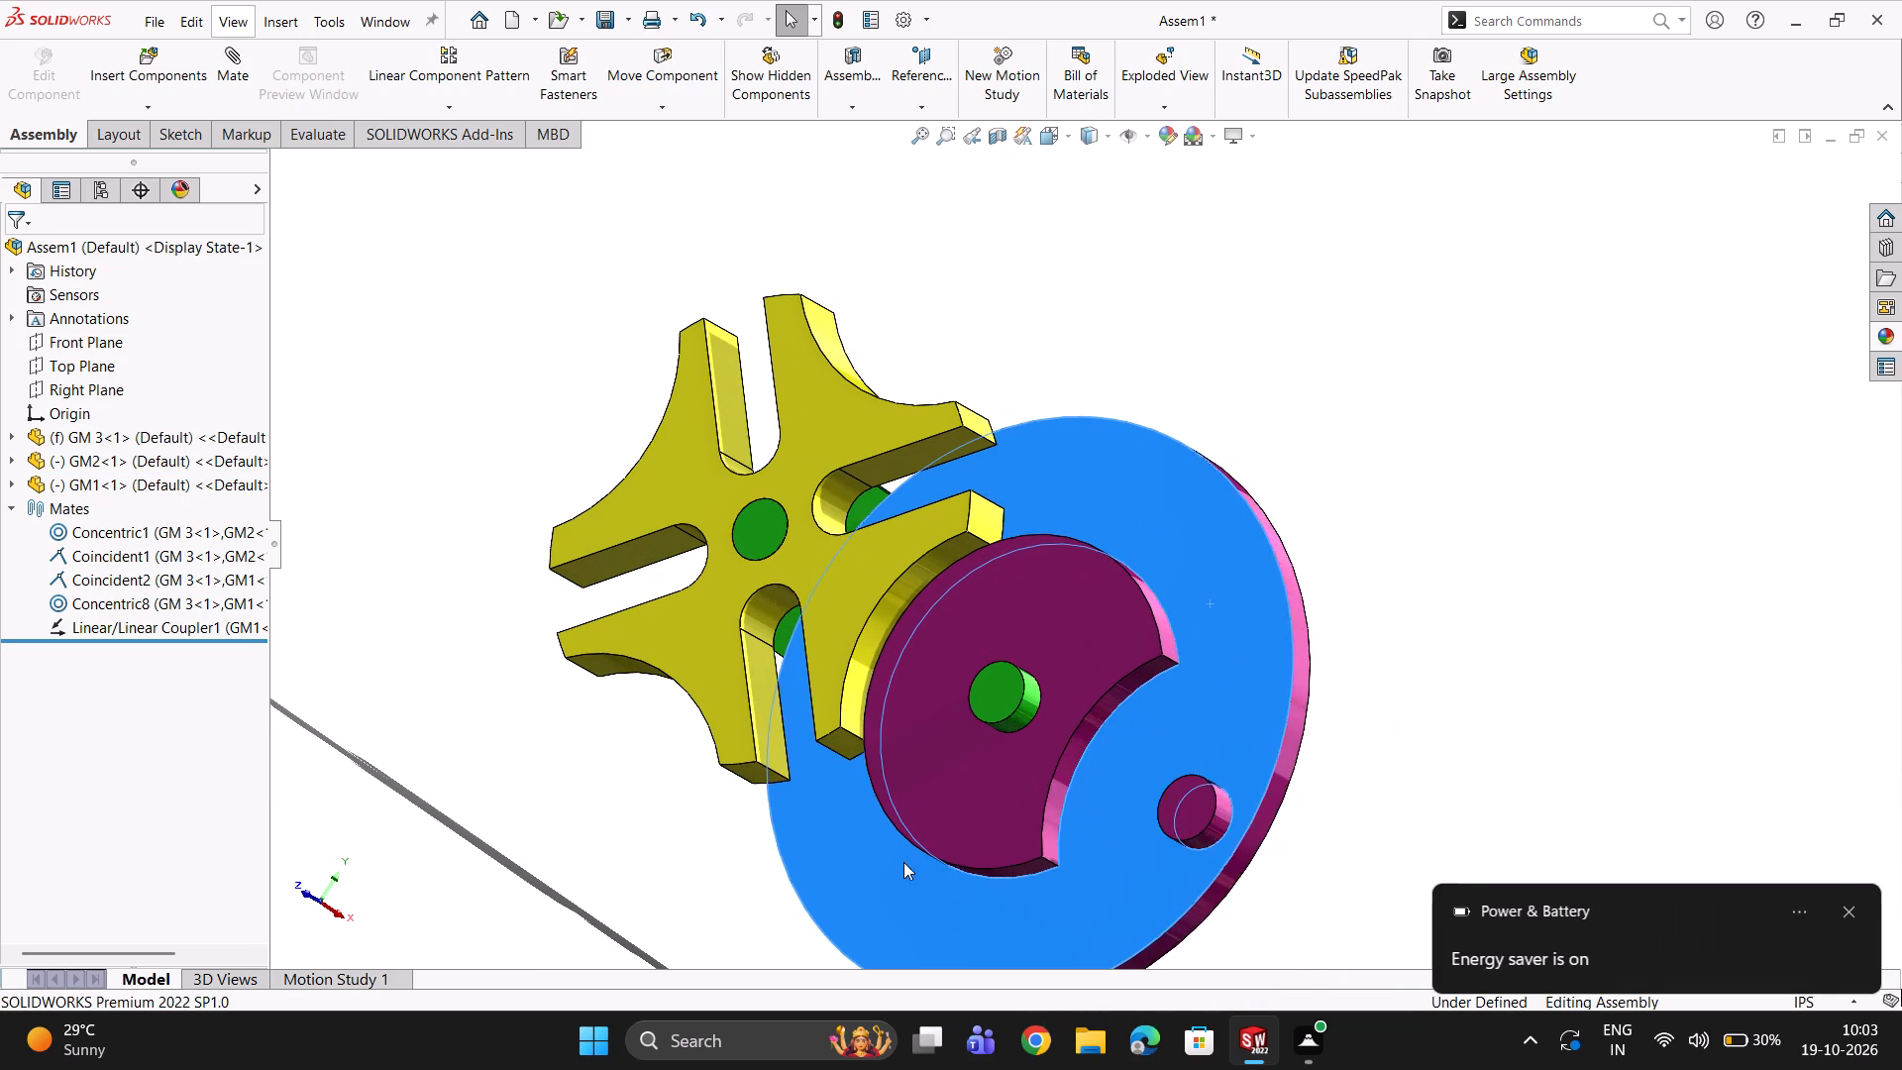
{"action": "left_click_drag", "start_coordinate": [877, 849], "coordinate": [842, 824]}
{"action": "left_click_drag", "start_coordinate": [828, 807], "coordinate": [801, 747]}
{"action": "left_click", "coordinate": [799, 733]}
{"action": "scroll", "coordinate": [1398, 657], "scroll_direction": "up", "scroll_amount": 2}
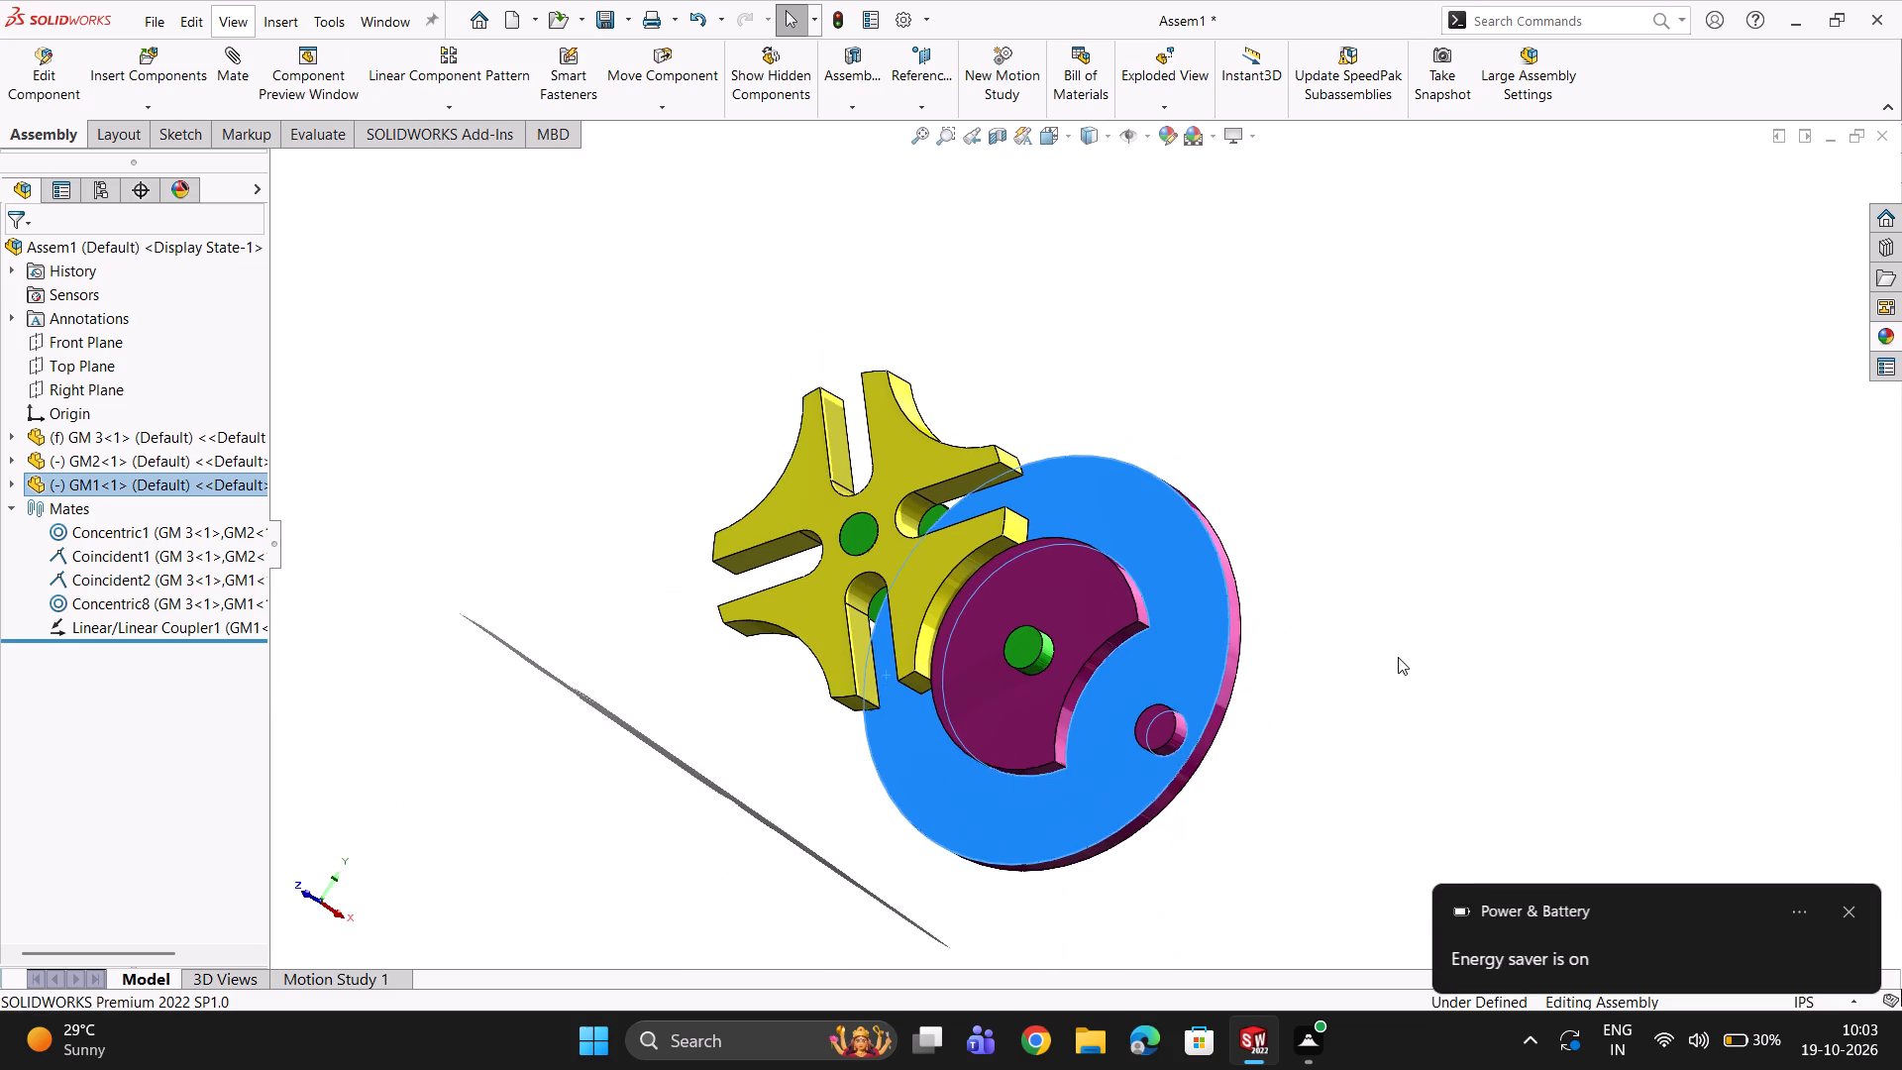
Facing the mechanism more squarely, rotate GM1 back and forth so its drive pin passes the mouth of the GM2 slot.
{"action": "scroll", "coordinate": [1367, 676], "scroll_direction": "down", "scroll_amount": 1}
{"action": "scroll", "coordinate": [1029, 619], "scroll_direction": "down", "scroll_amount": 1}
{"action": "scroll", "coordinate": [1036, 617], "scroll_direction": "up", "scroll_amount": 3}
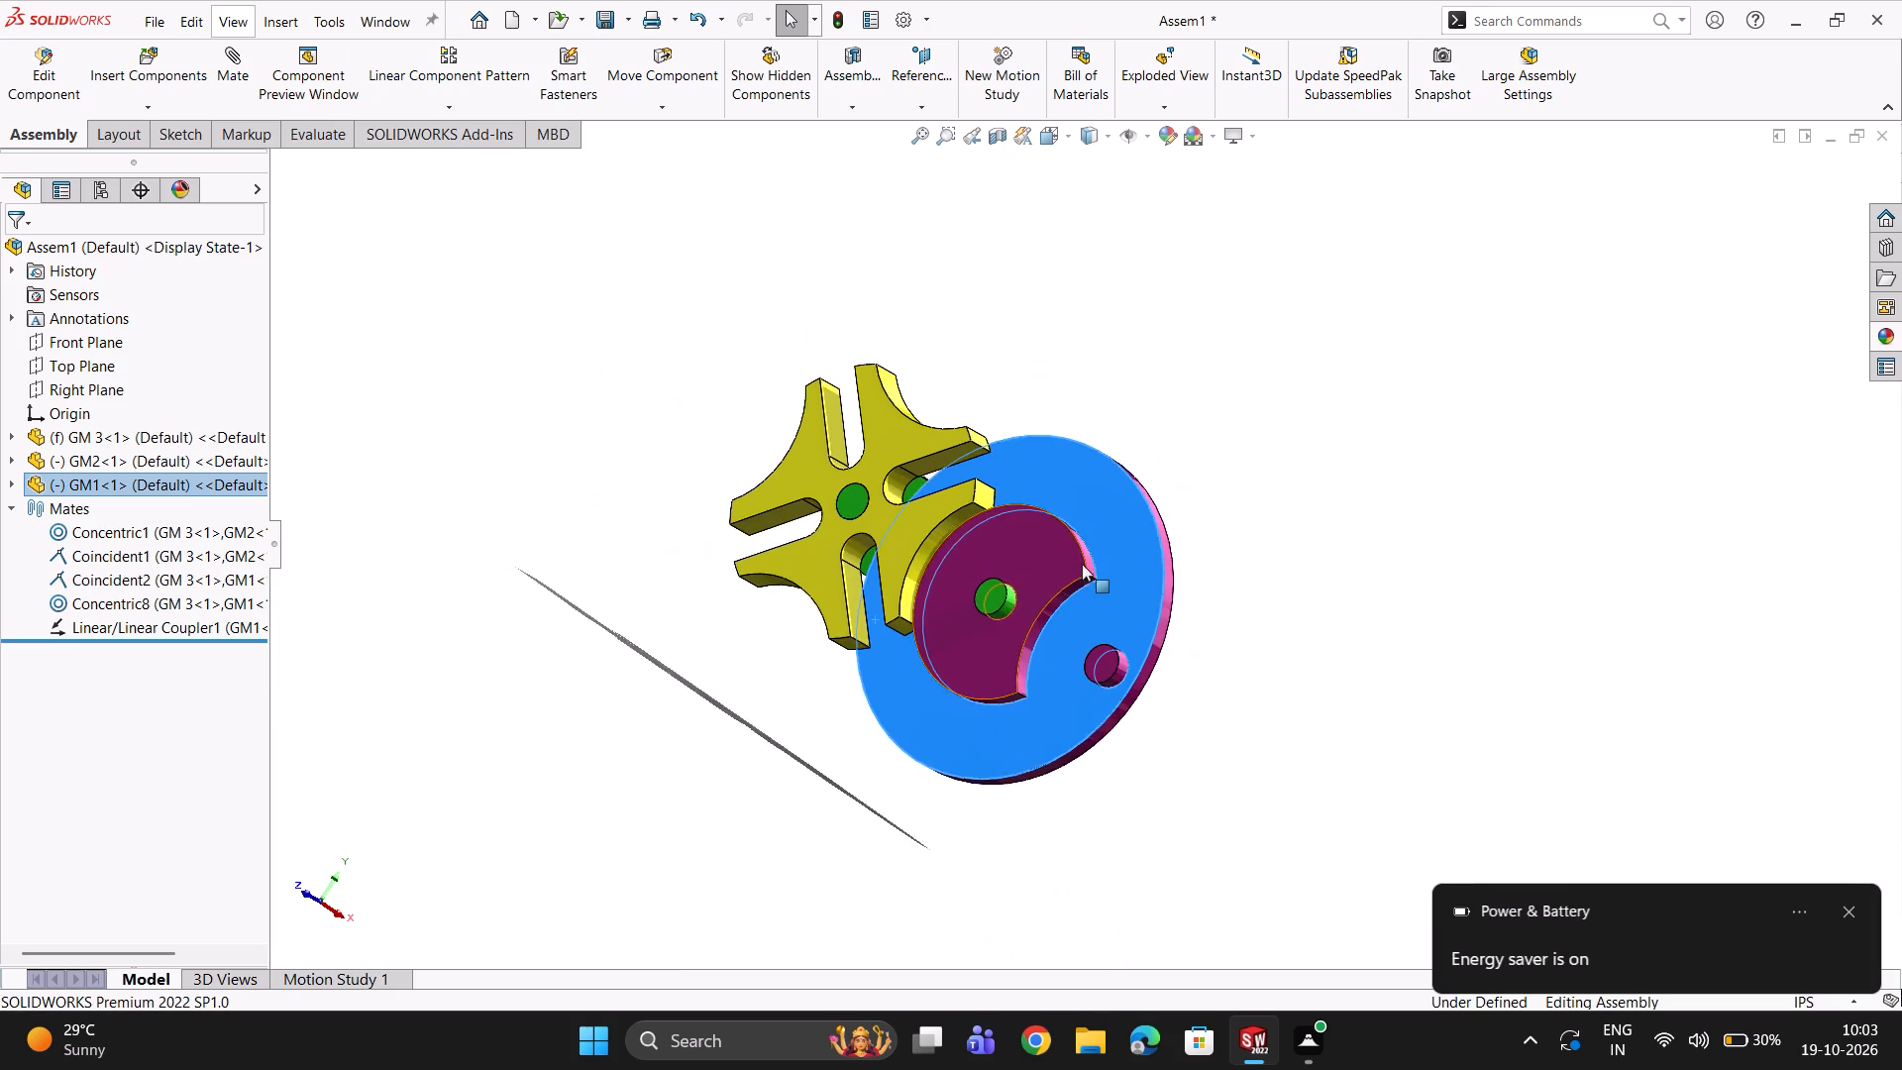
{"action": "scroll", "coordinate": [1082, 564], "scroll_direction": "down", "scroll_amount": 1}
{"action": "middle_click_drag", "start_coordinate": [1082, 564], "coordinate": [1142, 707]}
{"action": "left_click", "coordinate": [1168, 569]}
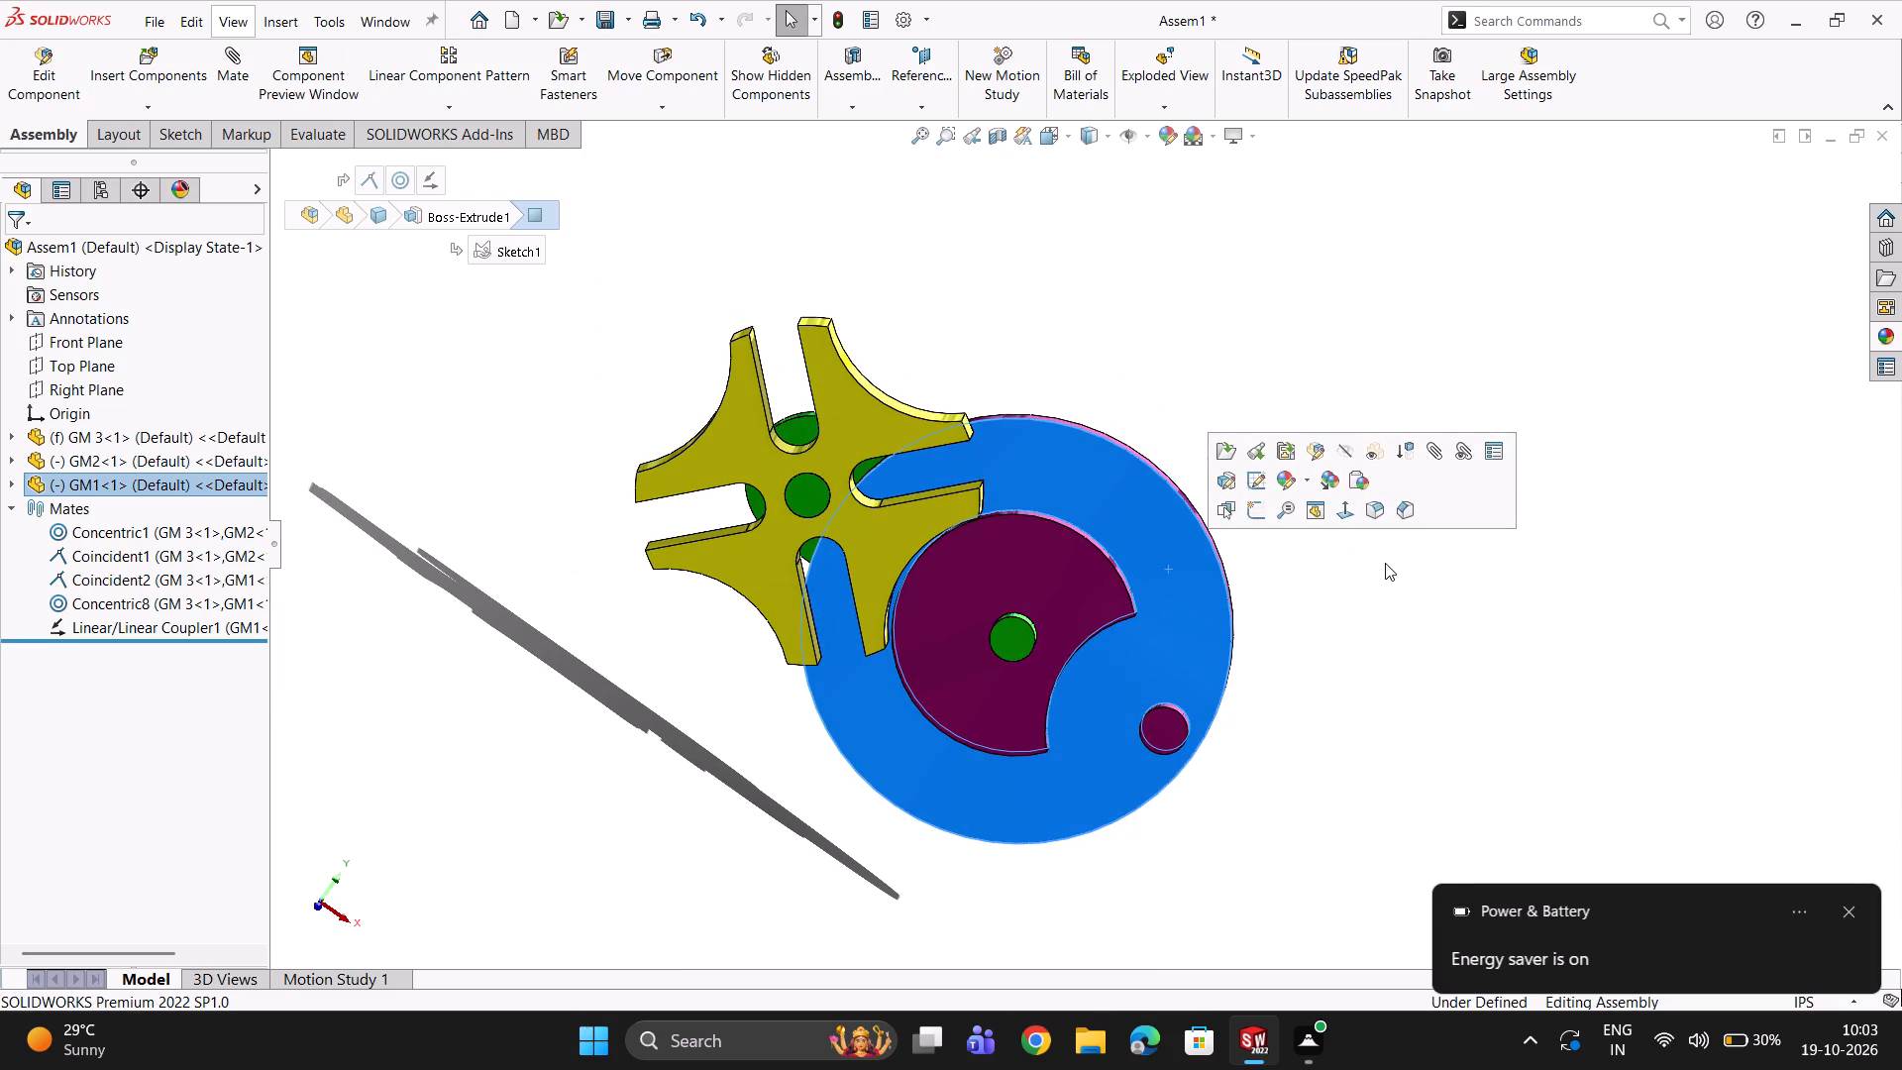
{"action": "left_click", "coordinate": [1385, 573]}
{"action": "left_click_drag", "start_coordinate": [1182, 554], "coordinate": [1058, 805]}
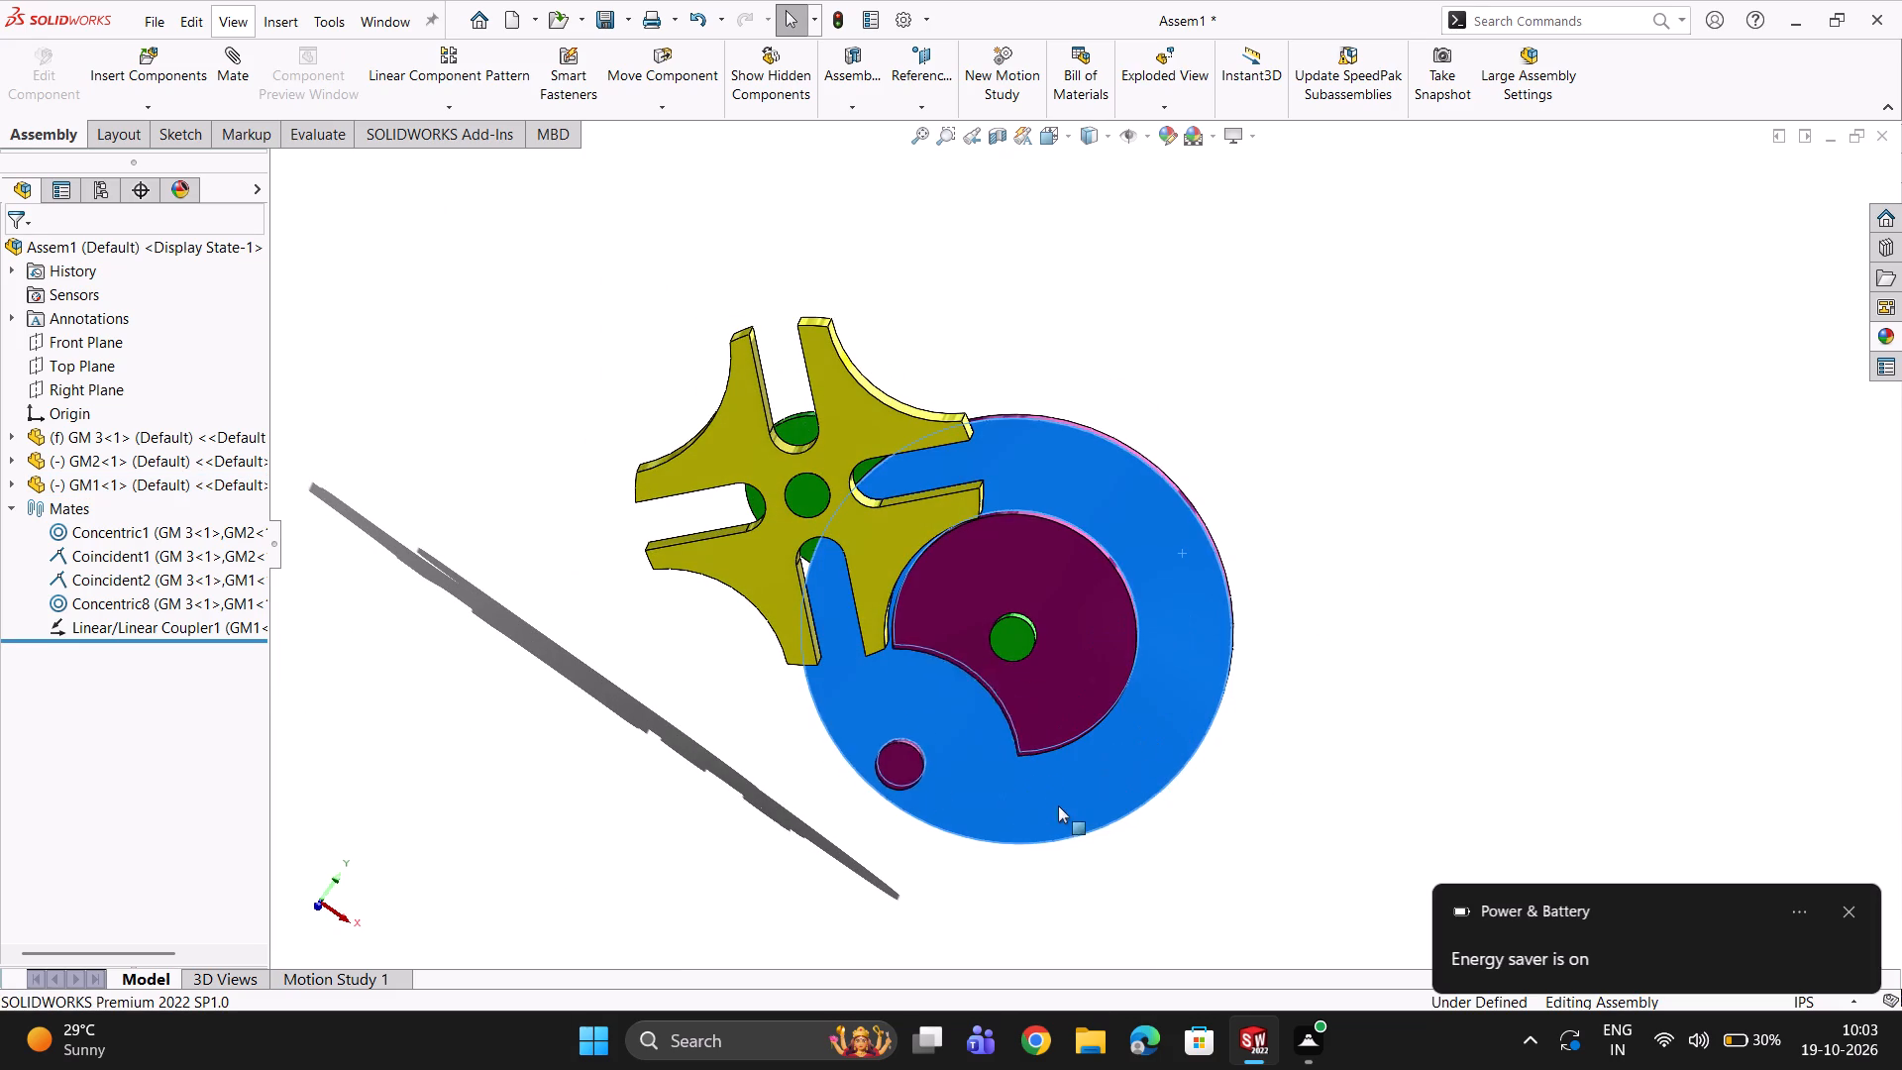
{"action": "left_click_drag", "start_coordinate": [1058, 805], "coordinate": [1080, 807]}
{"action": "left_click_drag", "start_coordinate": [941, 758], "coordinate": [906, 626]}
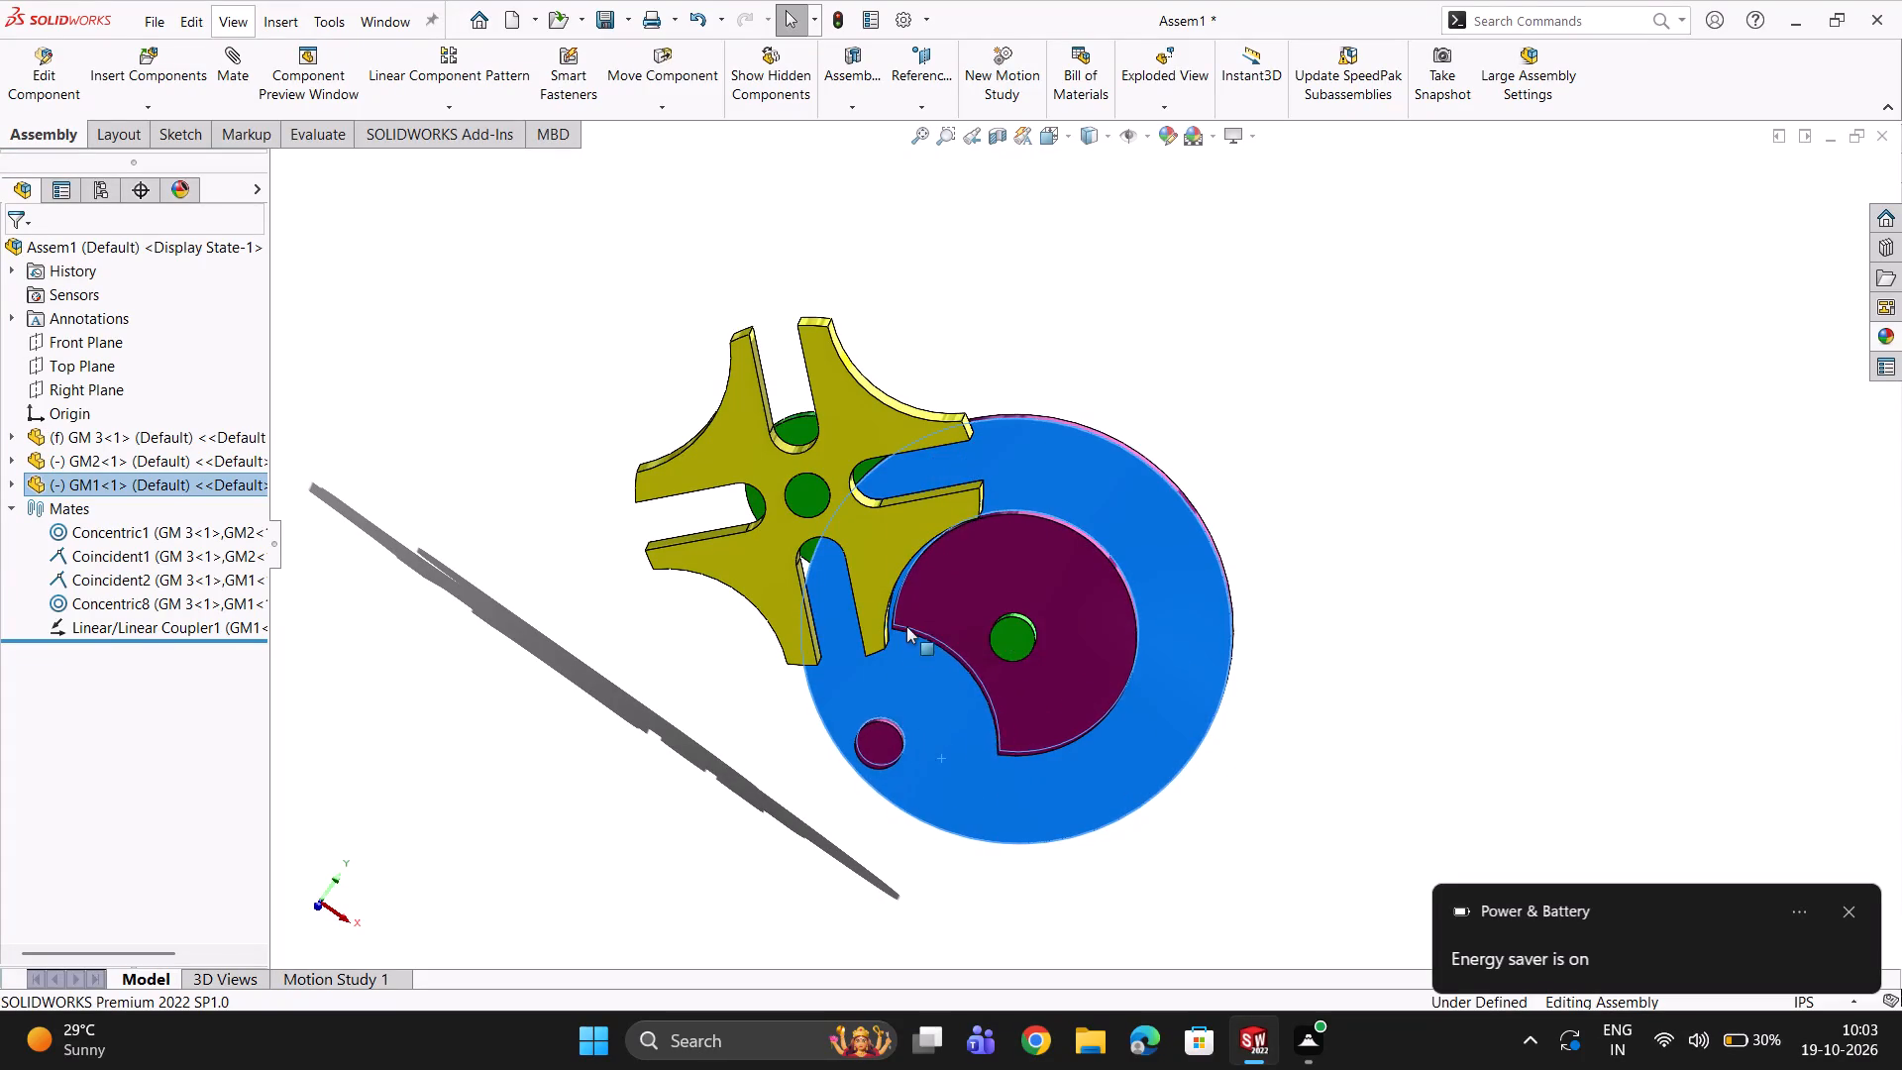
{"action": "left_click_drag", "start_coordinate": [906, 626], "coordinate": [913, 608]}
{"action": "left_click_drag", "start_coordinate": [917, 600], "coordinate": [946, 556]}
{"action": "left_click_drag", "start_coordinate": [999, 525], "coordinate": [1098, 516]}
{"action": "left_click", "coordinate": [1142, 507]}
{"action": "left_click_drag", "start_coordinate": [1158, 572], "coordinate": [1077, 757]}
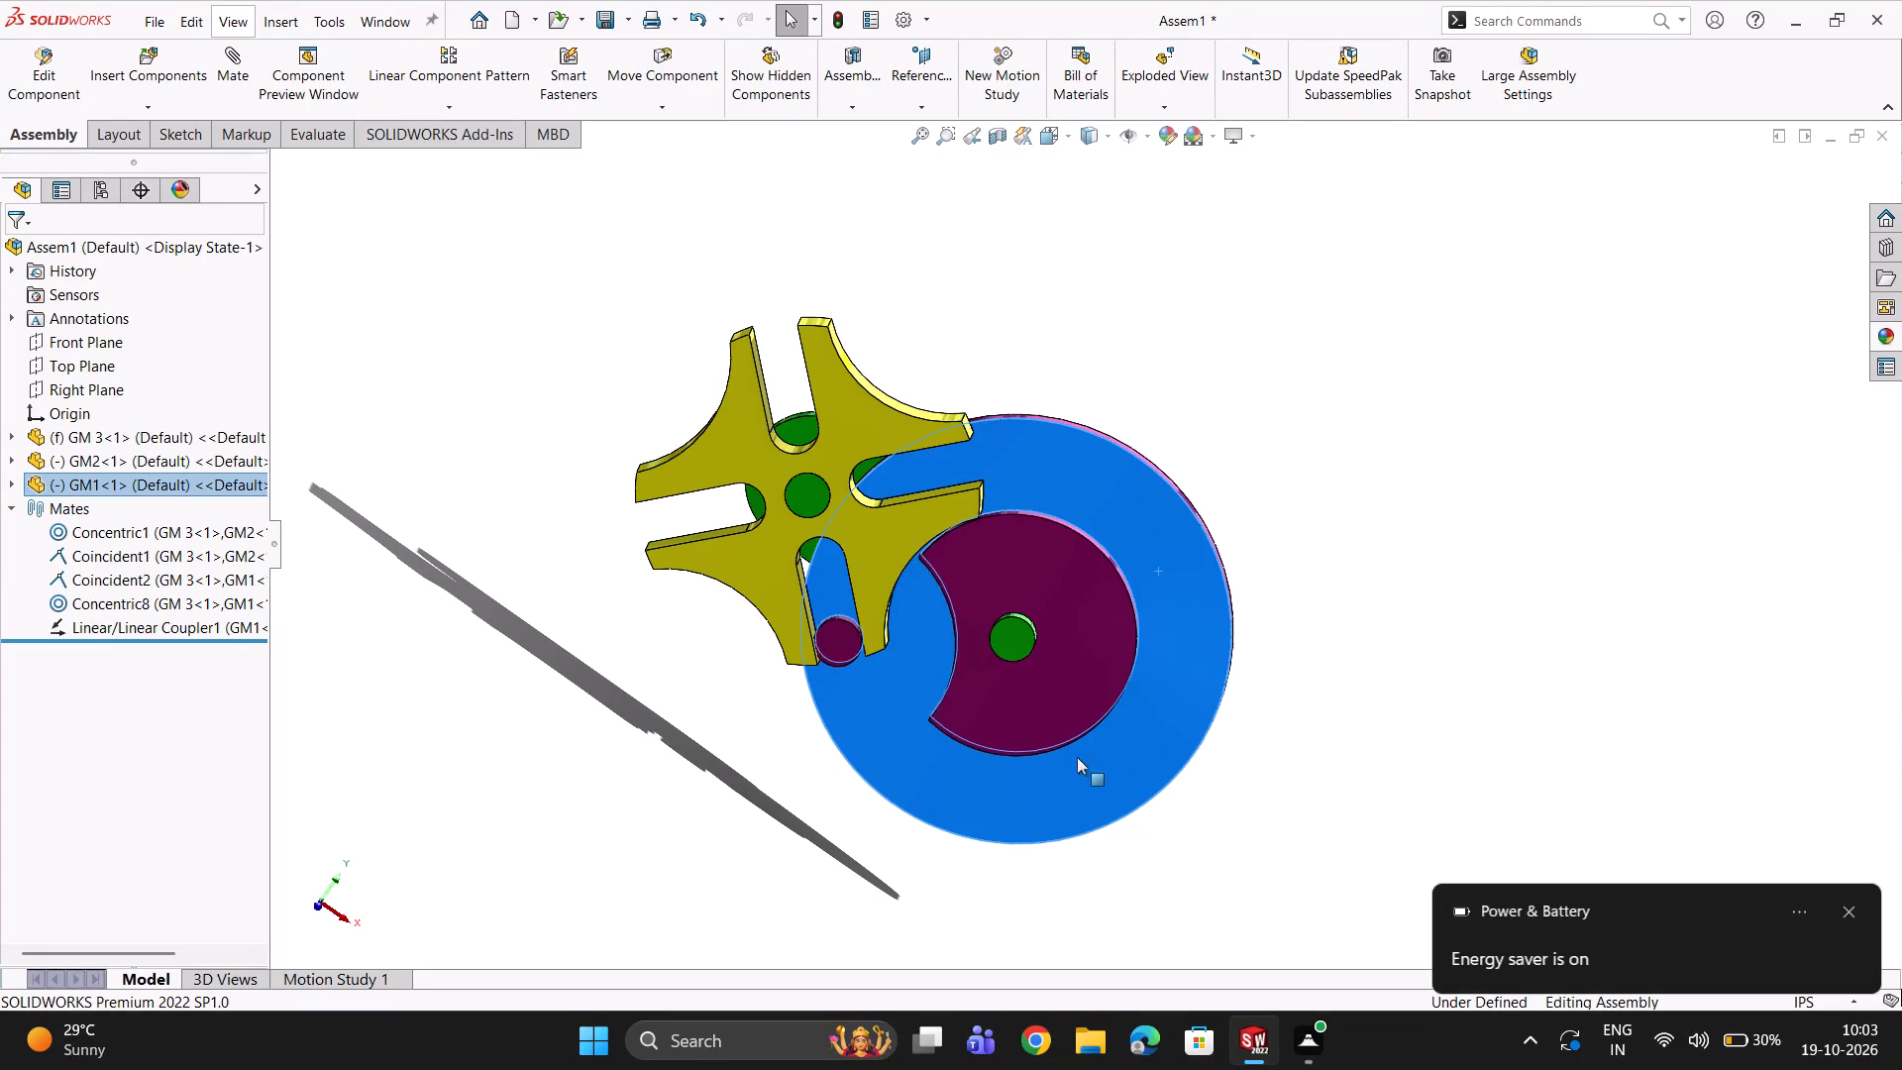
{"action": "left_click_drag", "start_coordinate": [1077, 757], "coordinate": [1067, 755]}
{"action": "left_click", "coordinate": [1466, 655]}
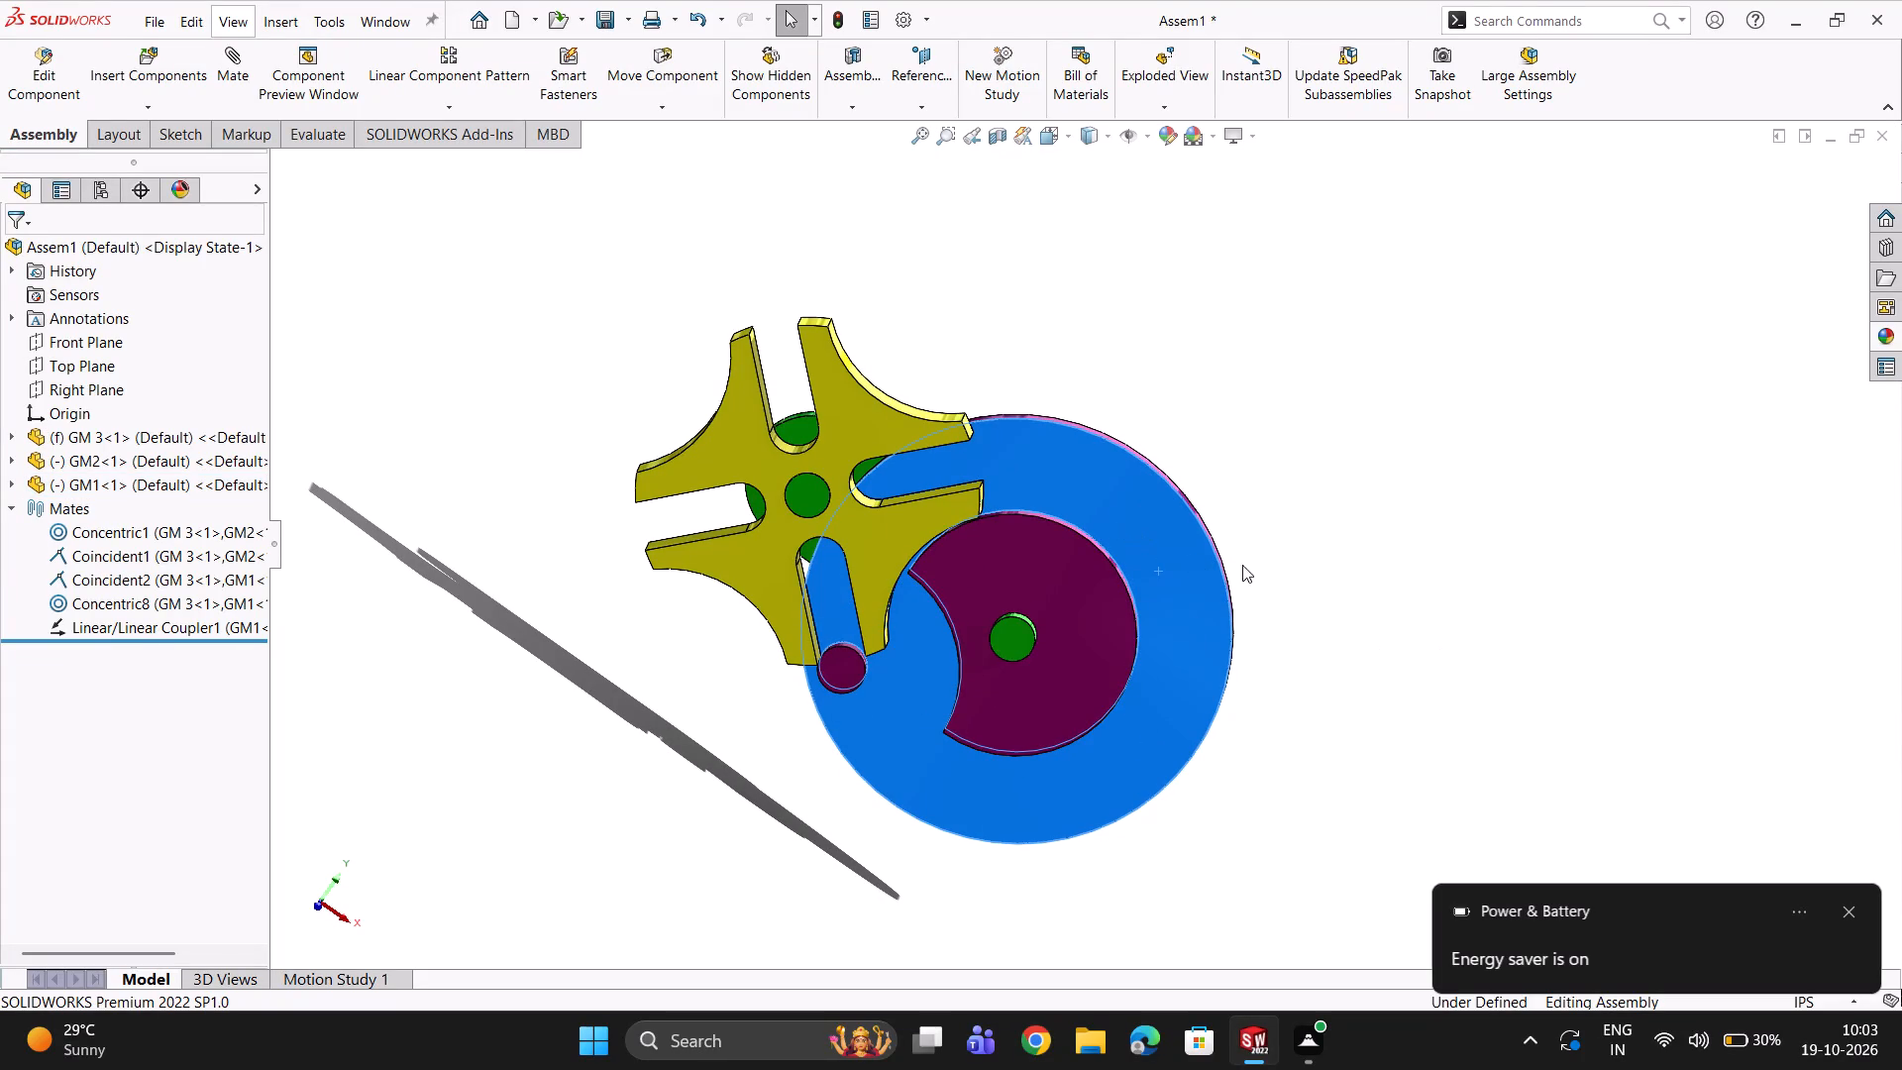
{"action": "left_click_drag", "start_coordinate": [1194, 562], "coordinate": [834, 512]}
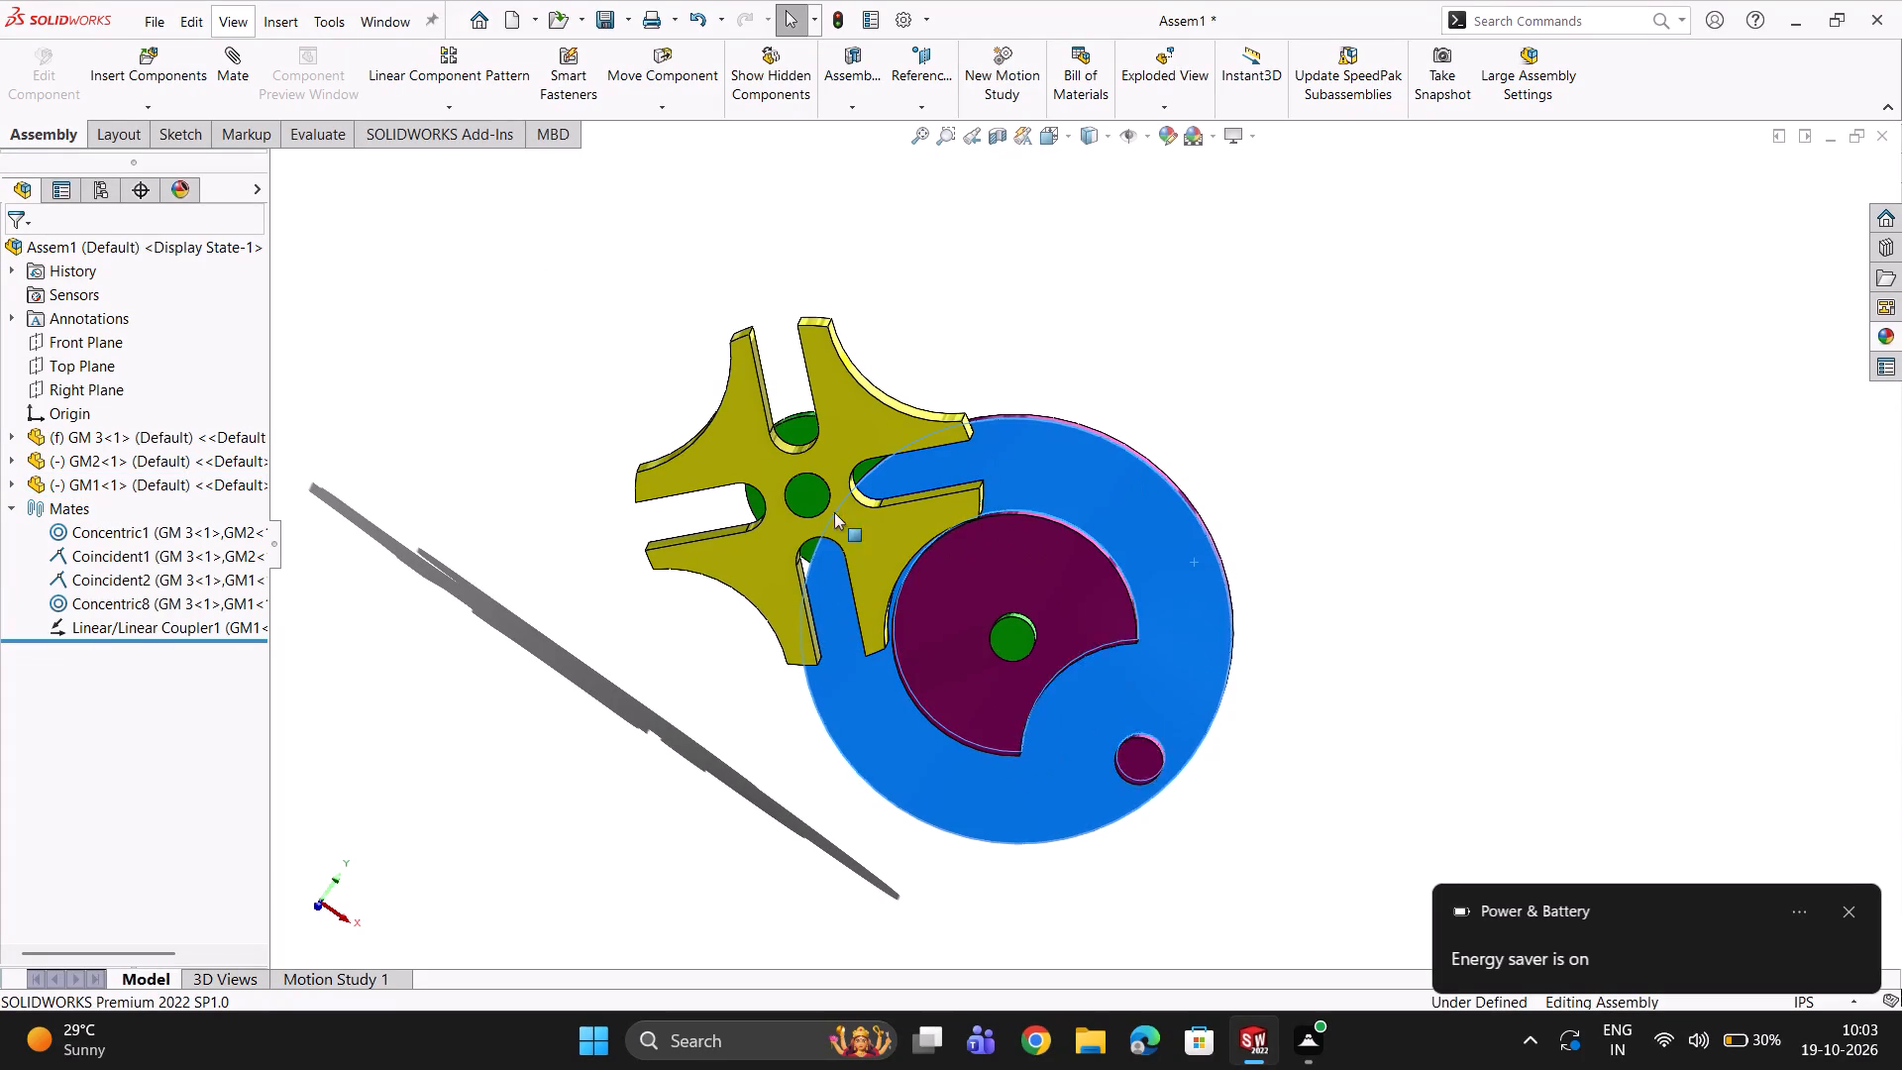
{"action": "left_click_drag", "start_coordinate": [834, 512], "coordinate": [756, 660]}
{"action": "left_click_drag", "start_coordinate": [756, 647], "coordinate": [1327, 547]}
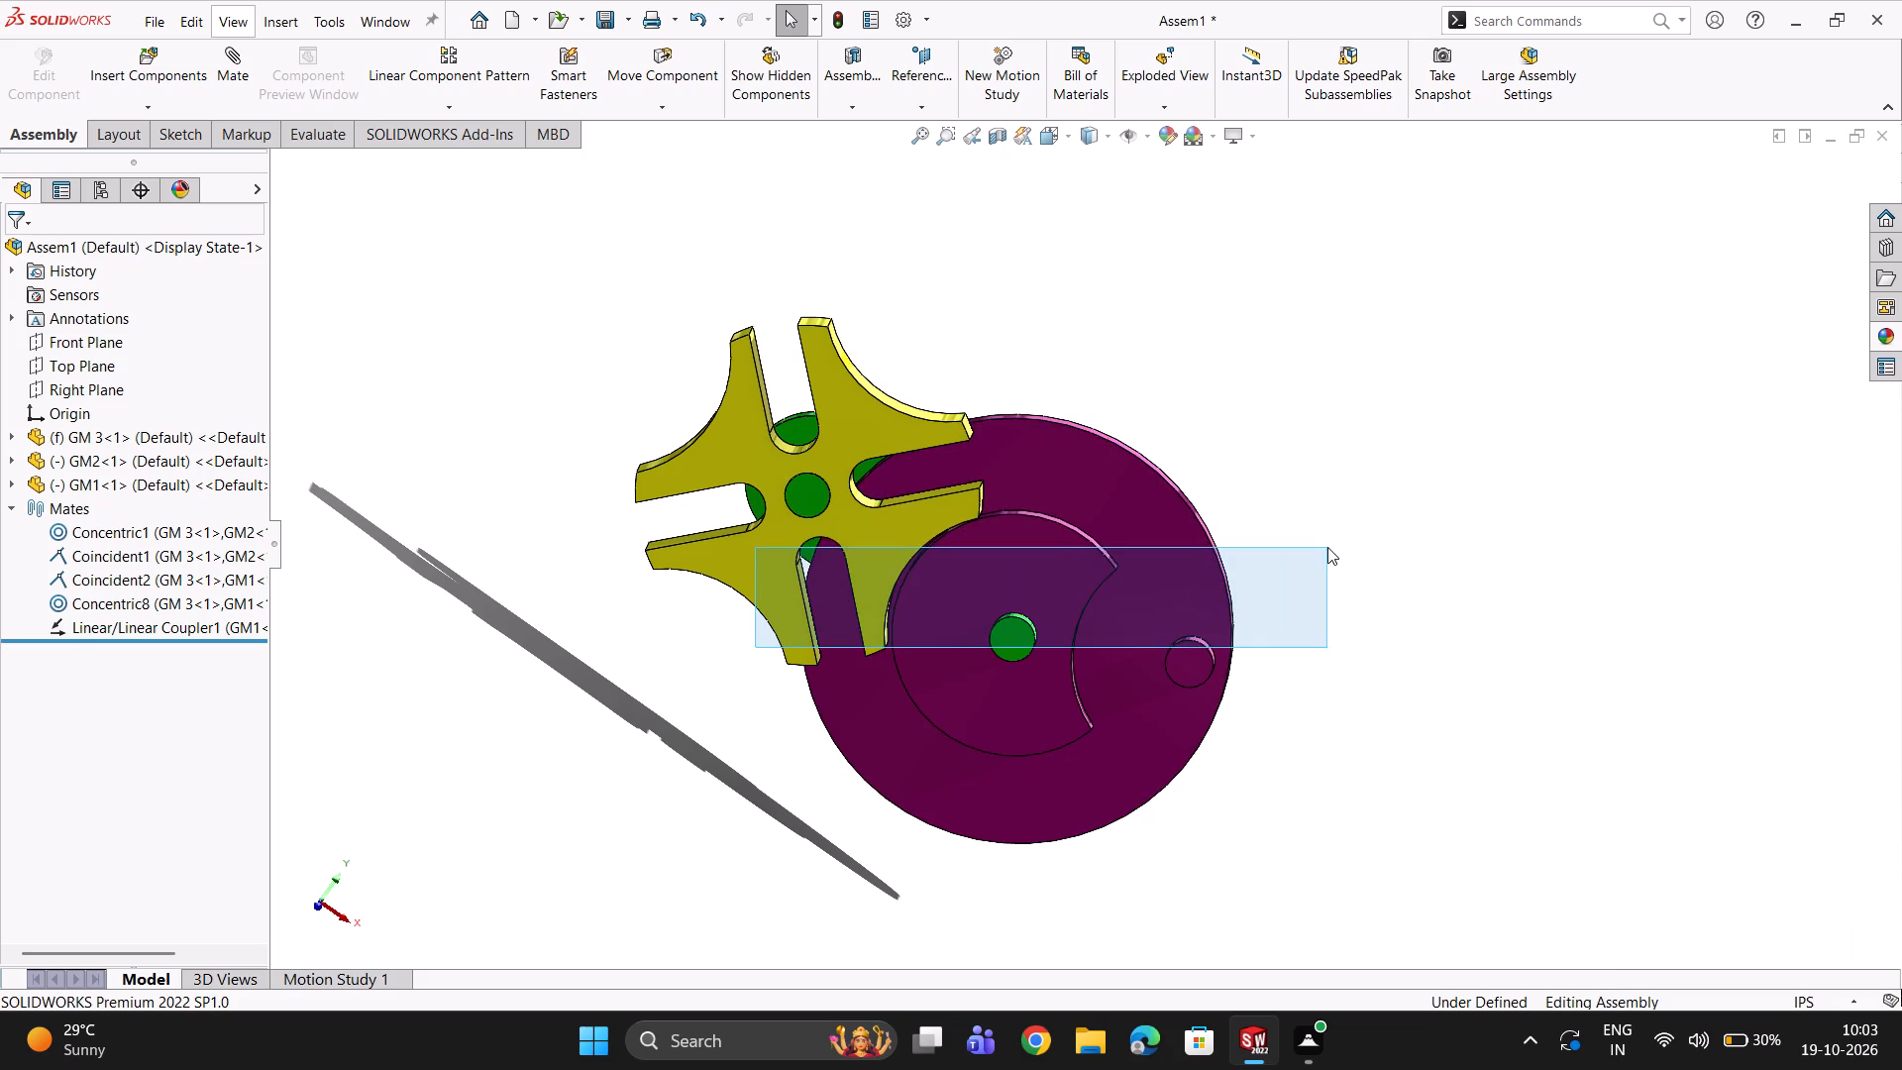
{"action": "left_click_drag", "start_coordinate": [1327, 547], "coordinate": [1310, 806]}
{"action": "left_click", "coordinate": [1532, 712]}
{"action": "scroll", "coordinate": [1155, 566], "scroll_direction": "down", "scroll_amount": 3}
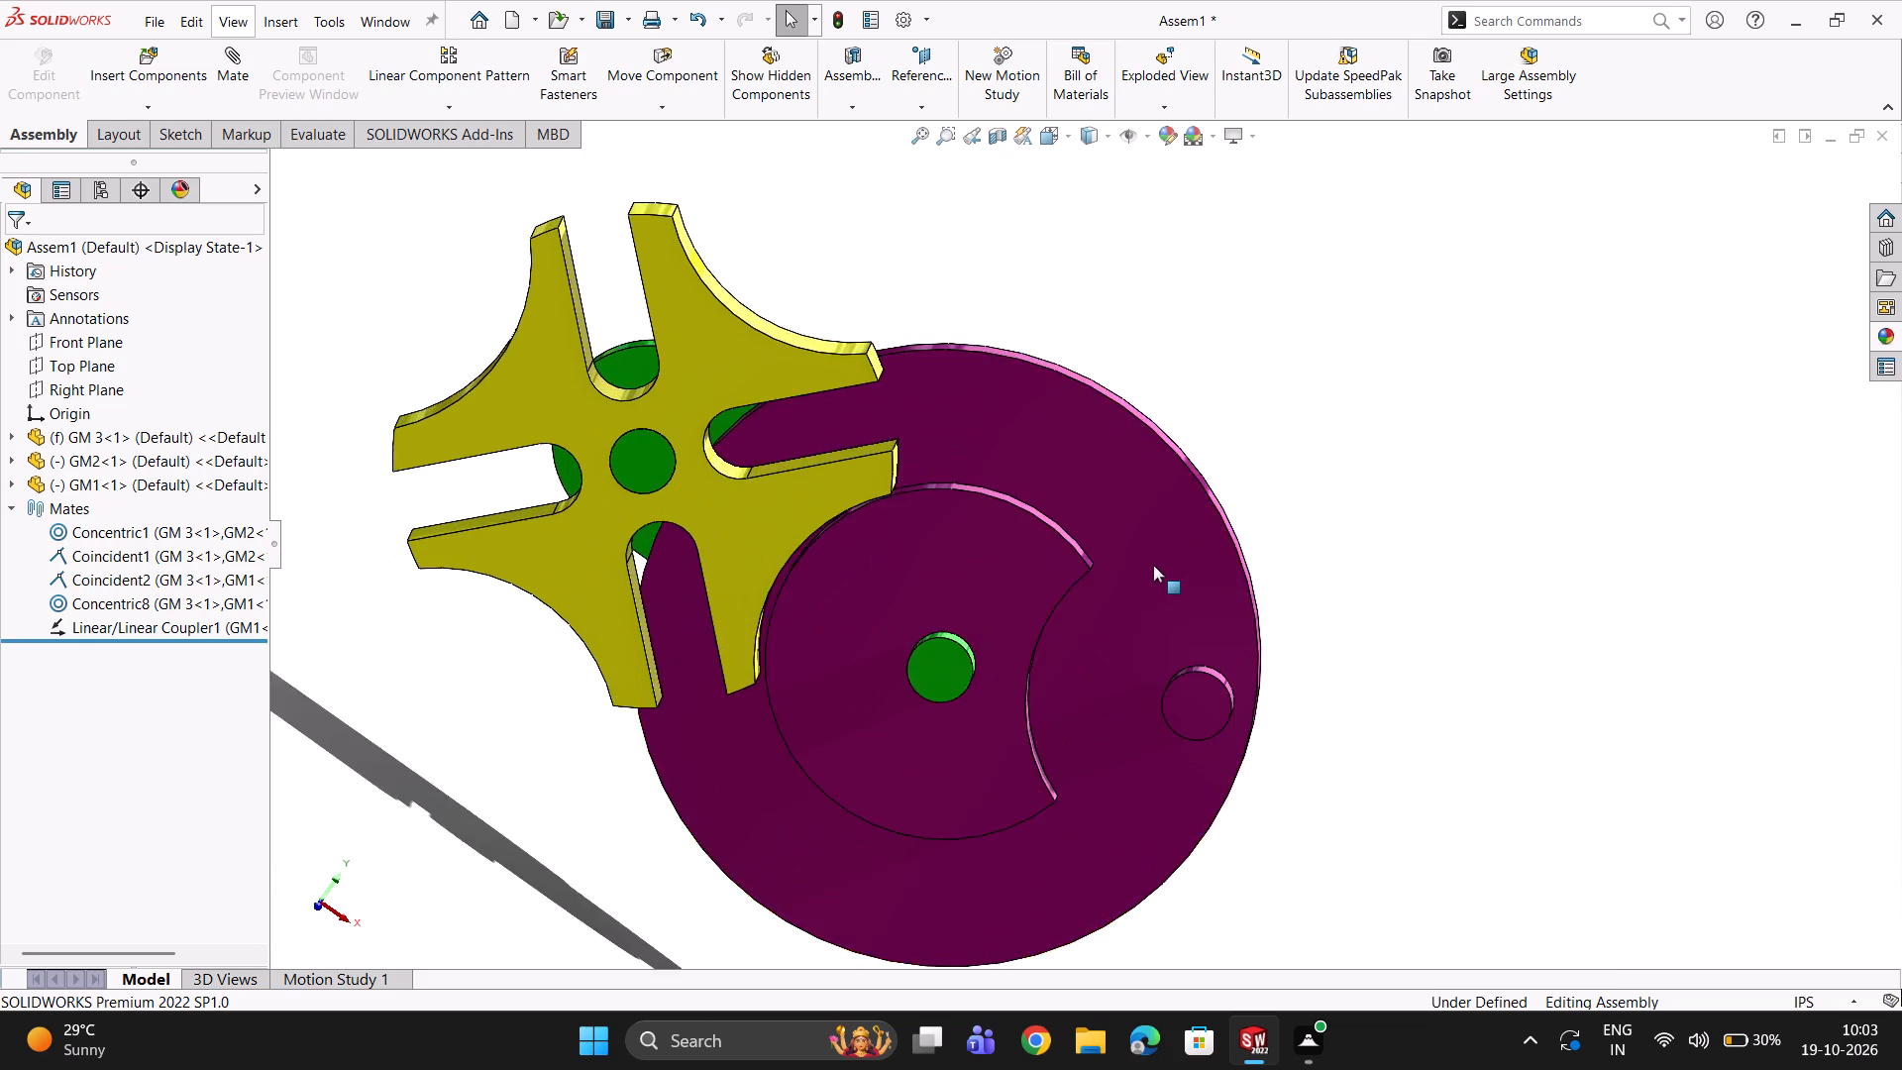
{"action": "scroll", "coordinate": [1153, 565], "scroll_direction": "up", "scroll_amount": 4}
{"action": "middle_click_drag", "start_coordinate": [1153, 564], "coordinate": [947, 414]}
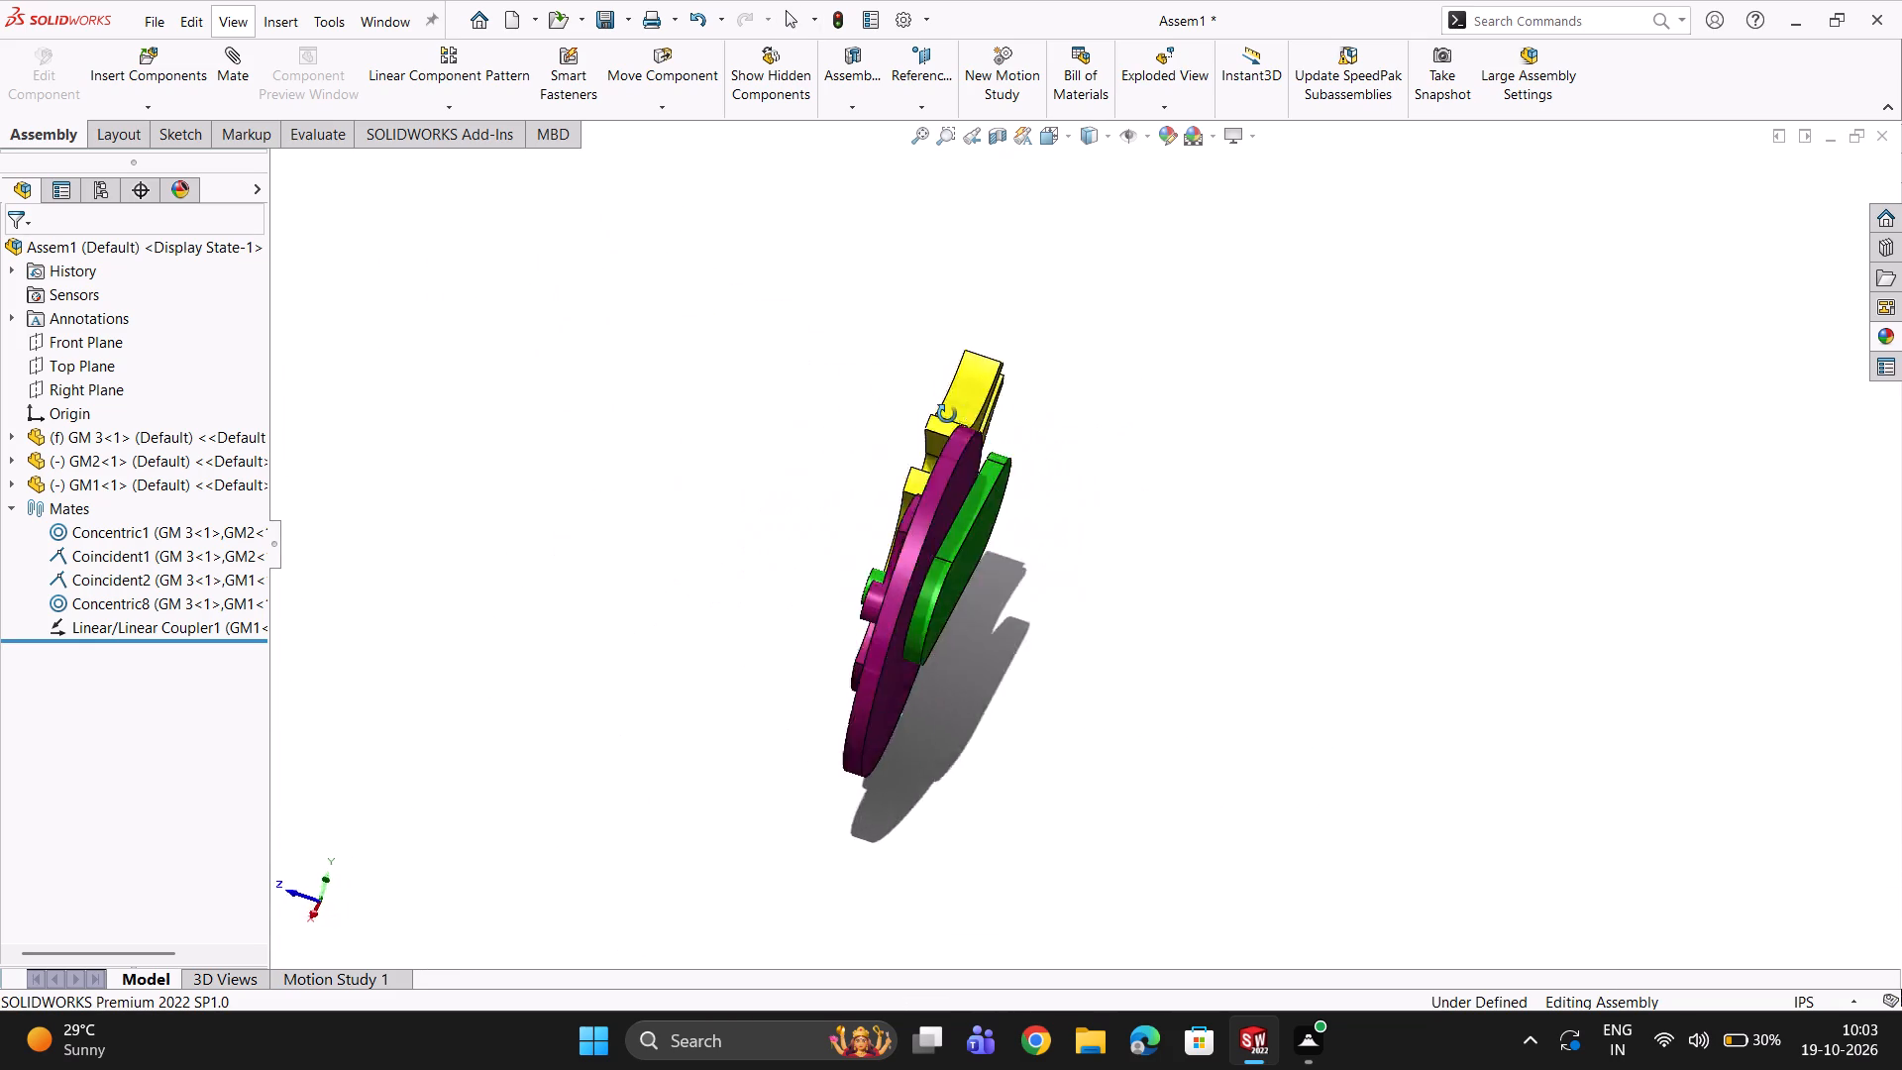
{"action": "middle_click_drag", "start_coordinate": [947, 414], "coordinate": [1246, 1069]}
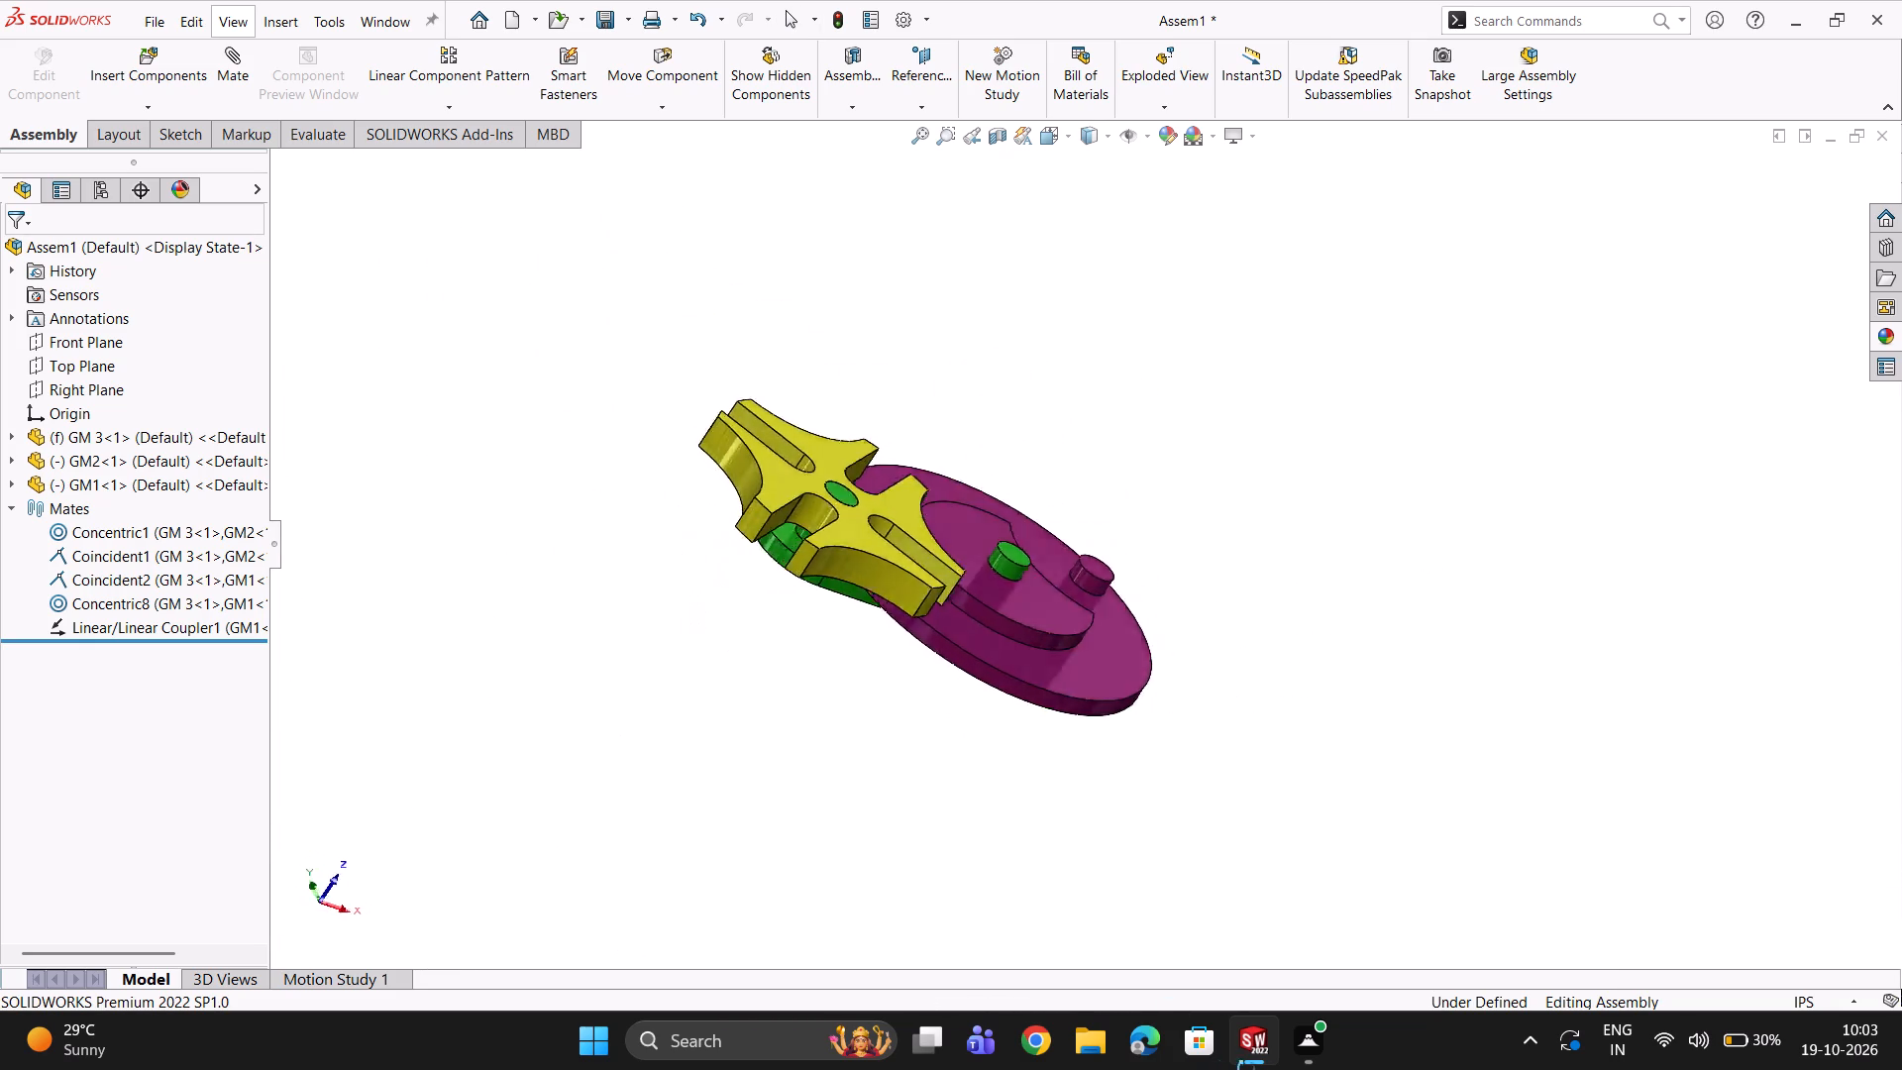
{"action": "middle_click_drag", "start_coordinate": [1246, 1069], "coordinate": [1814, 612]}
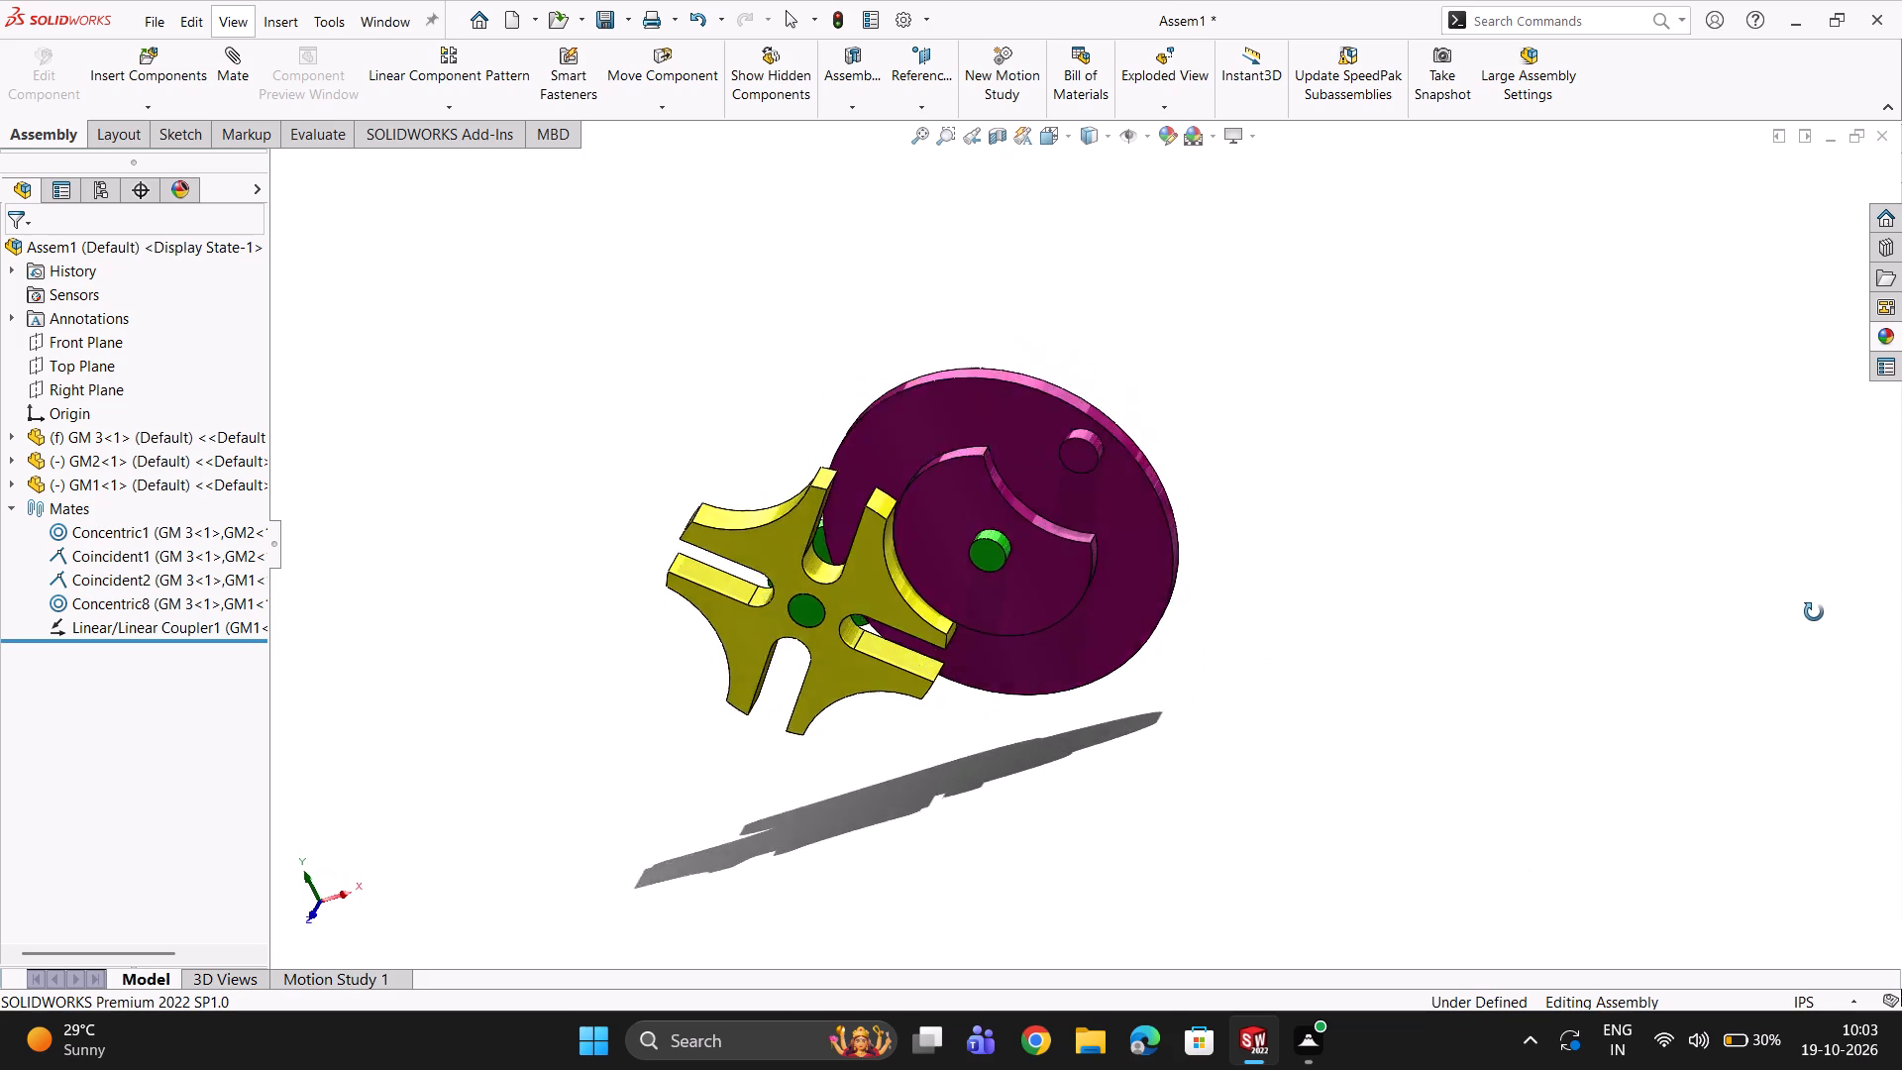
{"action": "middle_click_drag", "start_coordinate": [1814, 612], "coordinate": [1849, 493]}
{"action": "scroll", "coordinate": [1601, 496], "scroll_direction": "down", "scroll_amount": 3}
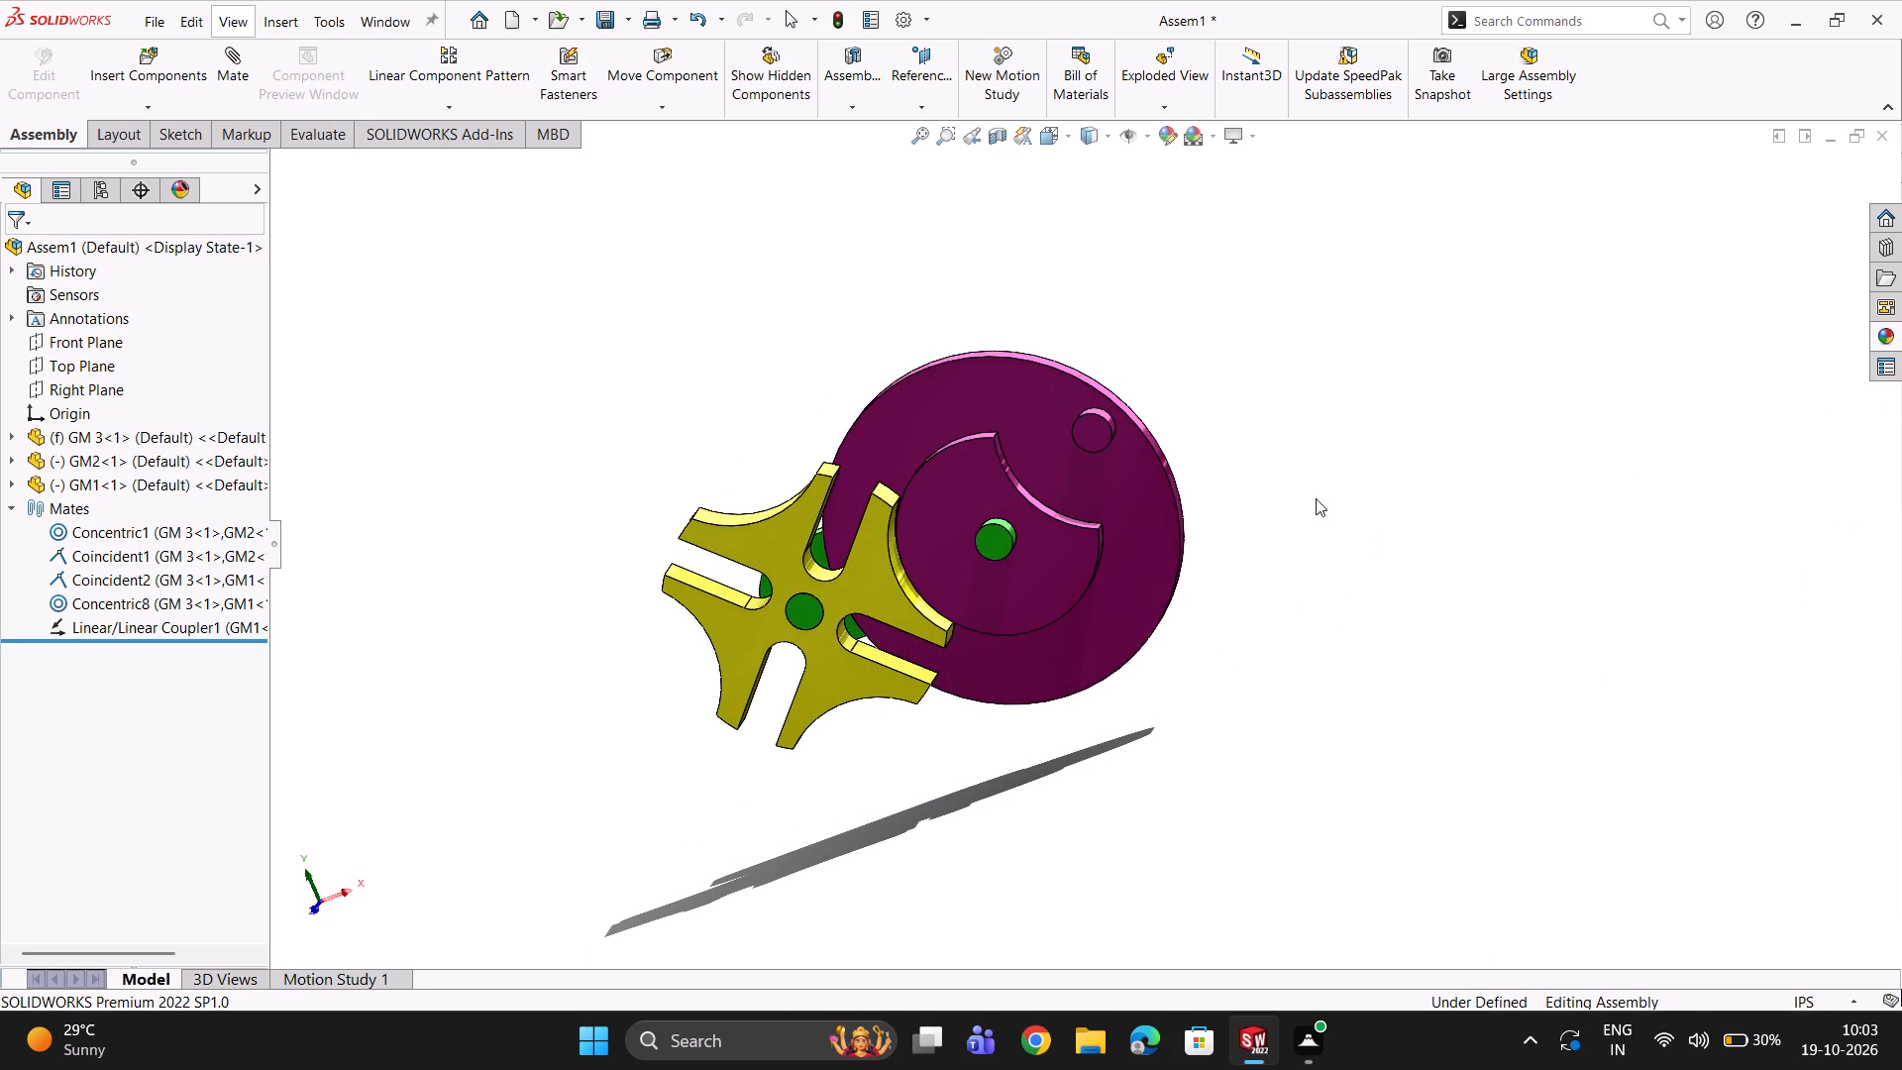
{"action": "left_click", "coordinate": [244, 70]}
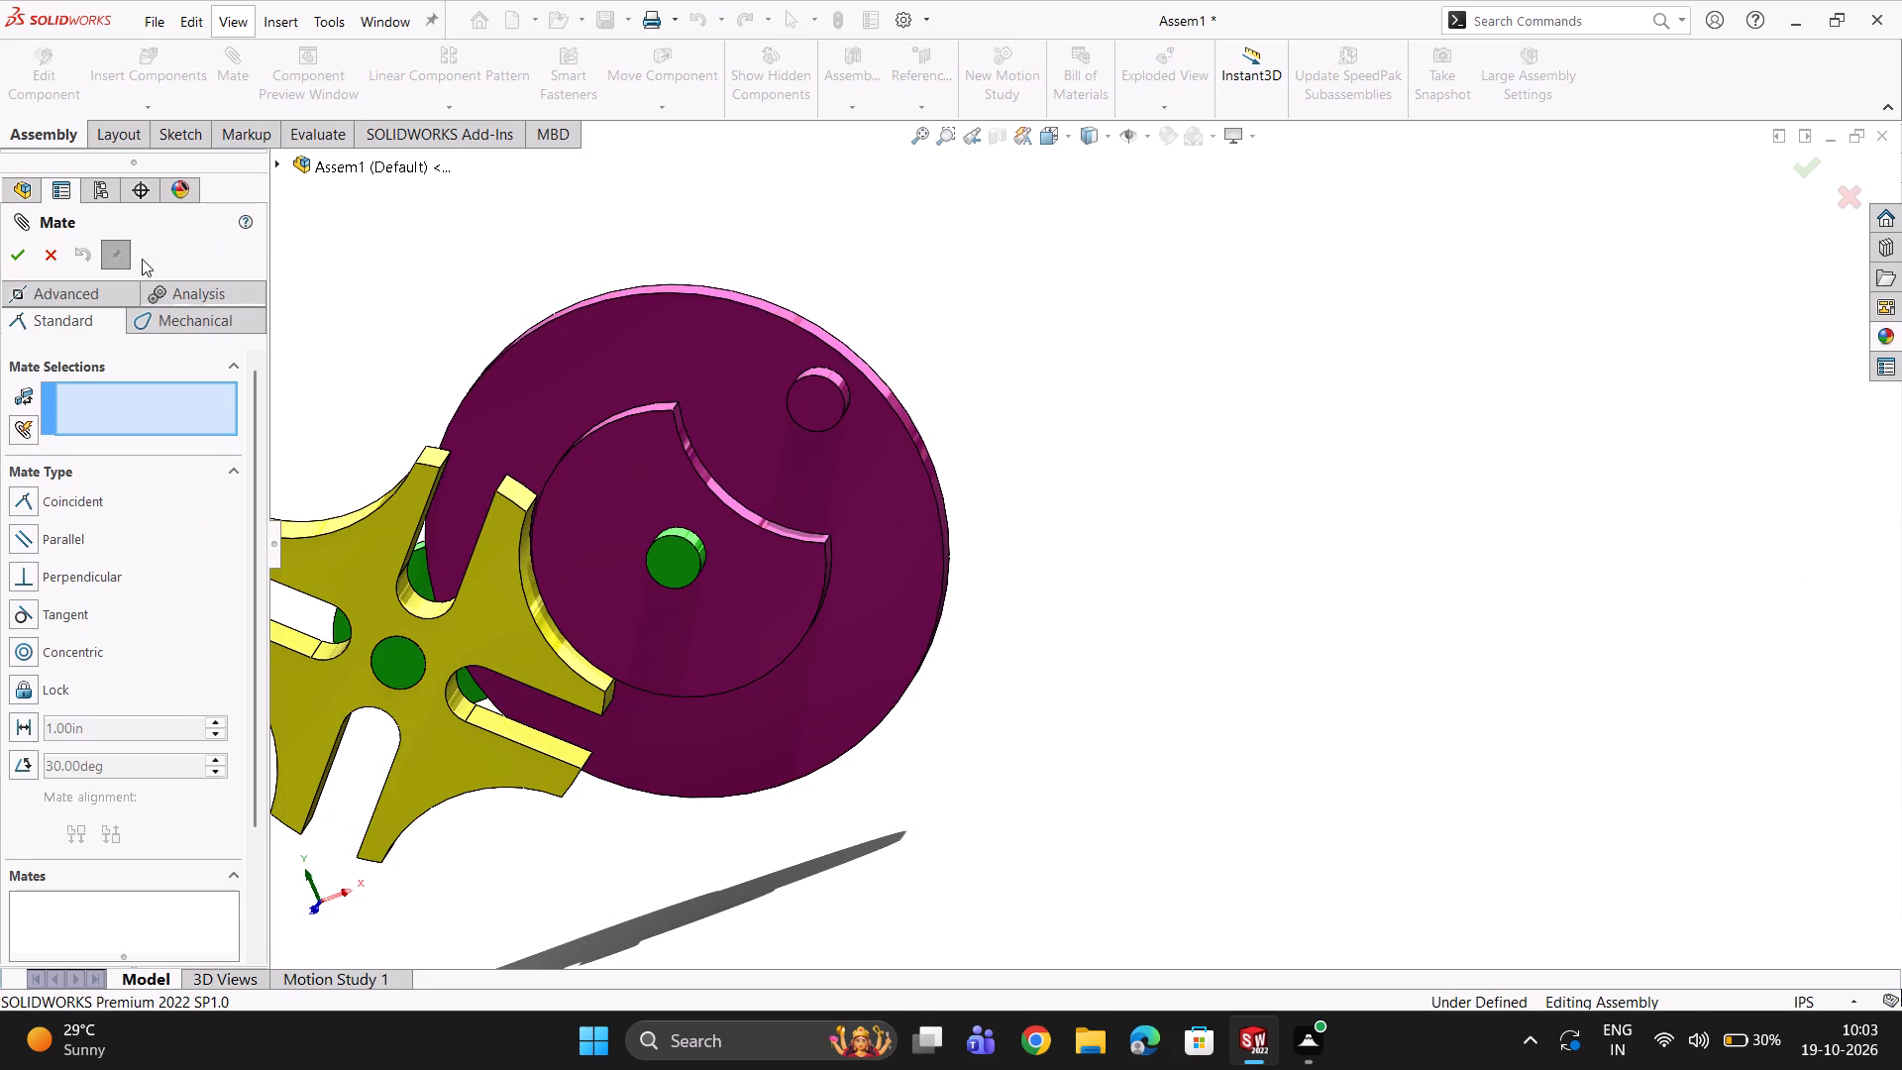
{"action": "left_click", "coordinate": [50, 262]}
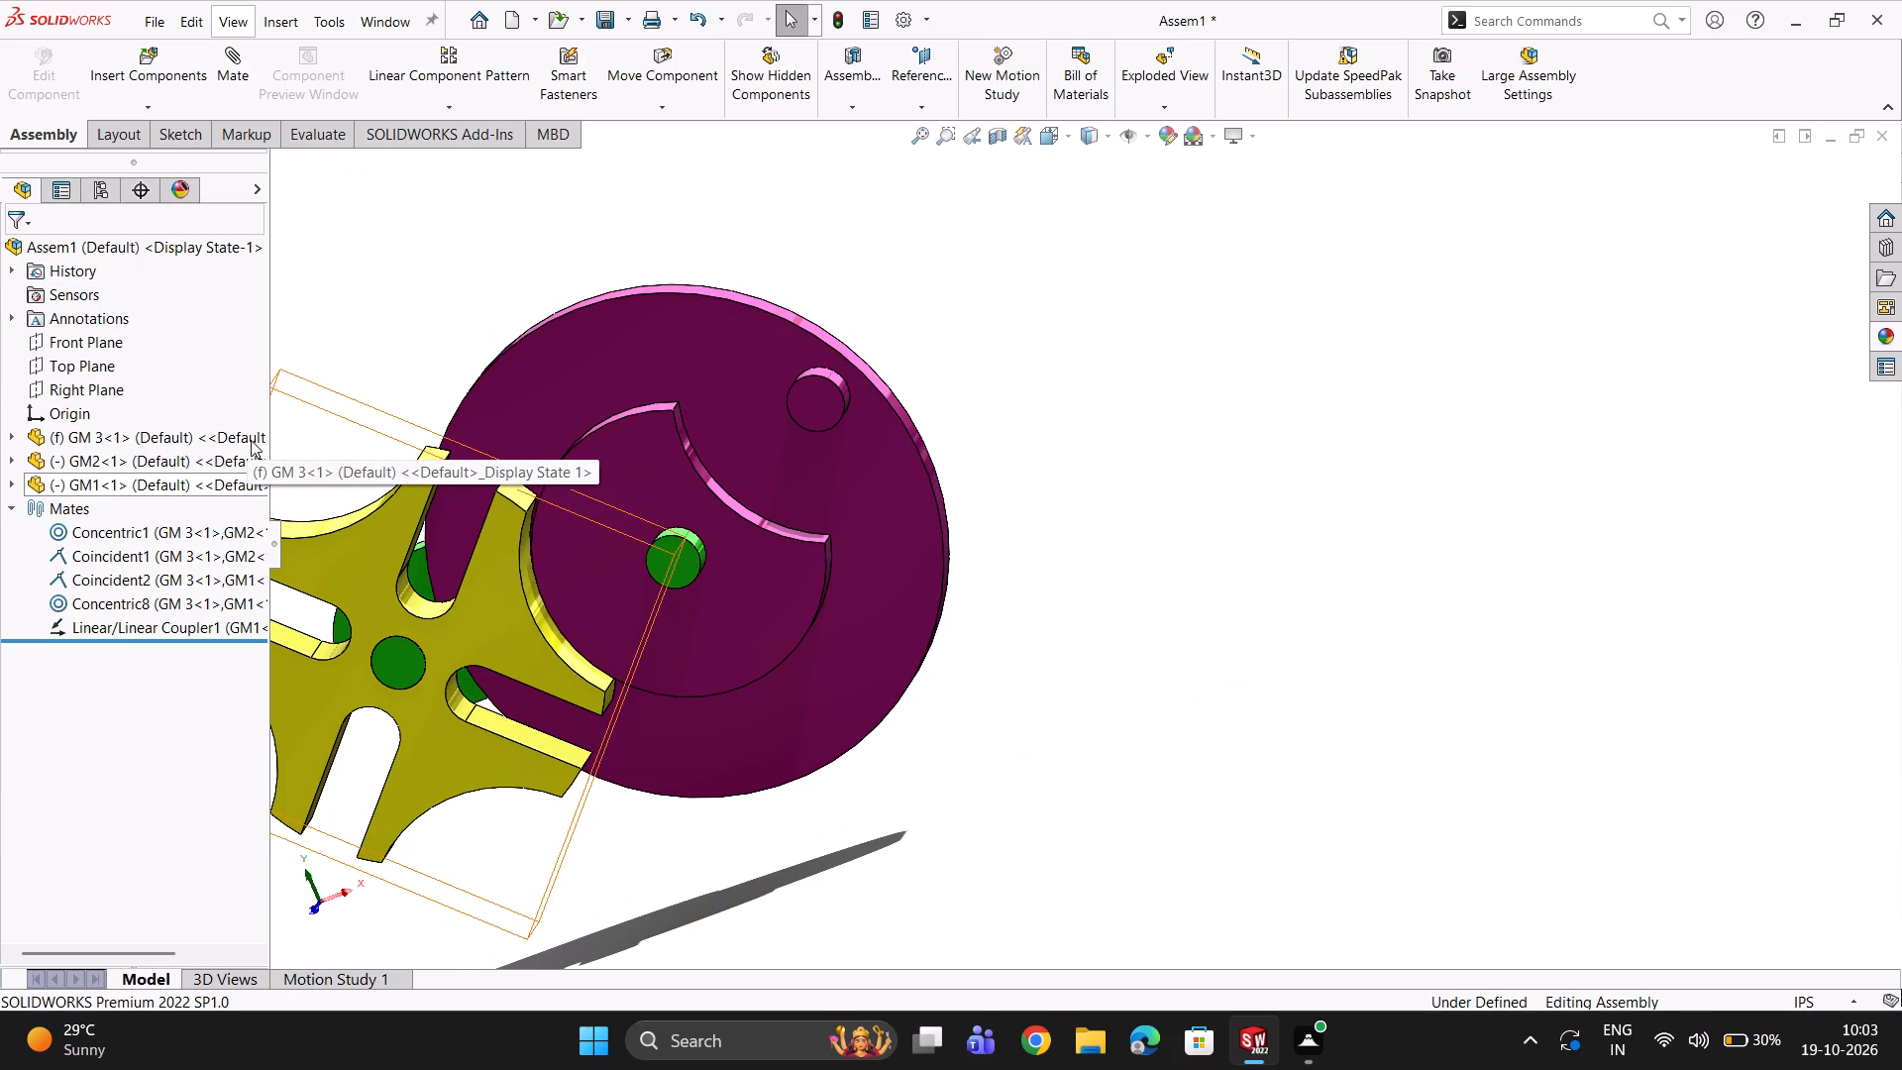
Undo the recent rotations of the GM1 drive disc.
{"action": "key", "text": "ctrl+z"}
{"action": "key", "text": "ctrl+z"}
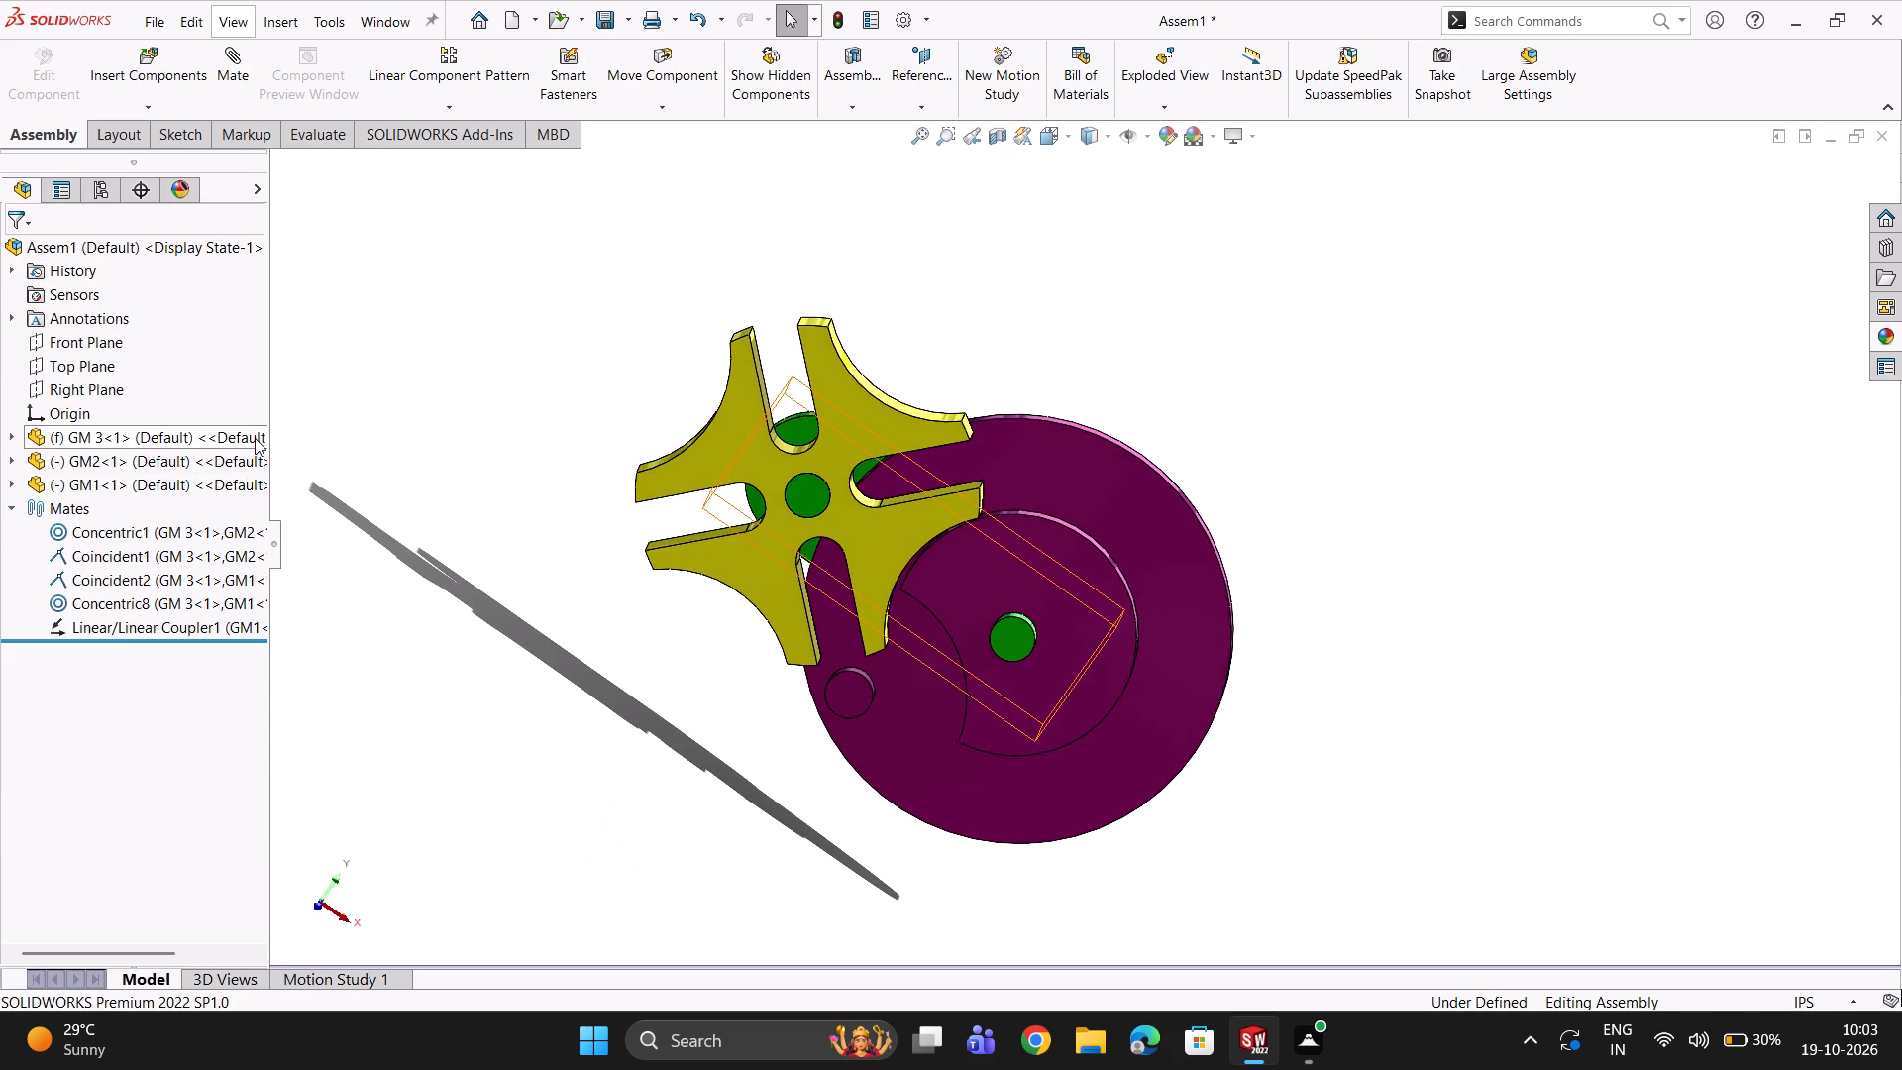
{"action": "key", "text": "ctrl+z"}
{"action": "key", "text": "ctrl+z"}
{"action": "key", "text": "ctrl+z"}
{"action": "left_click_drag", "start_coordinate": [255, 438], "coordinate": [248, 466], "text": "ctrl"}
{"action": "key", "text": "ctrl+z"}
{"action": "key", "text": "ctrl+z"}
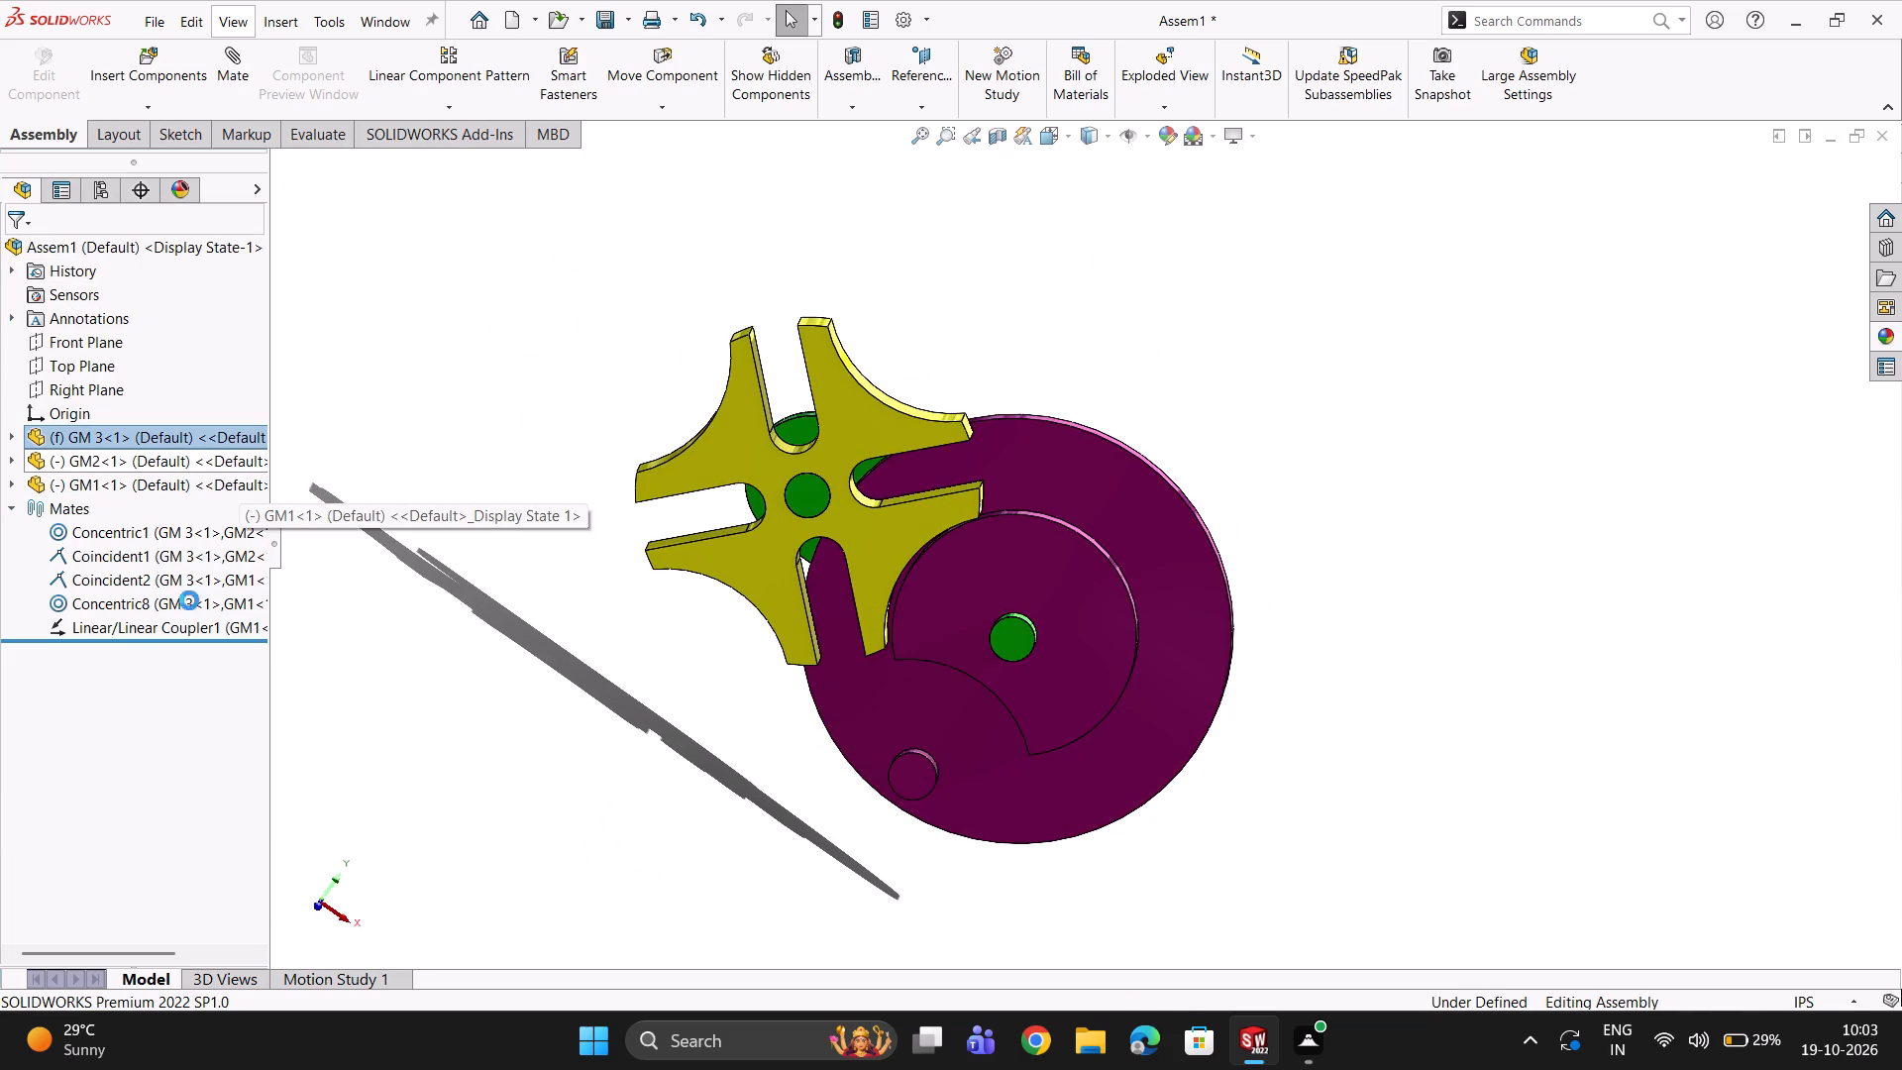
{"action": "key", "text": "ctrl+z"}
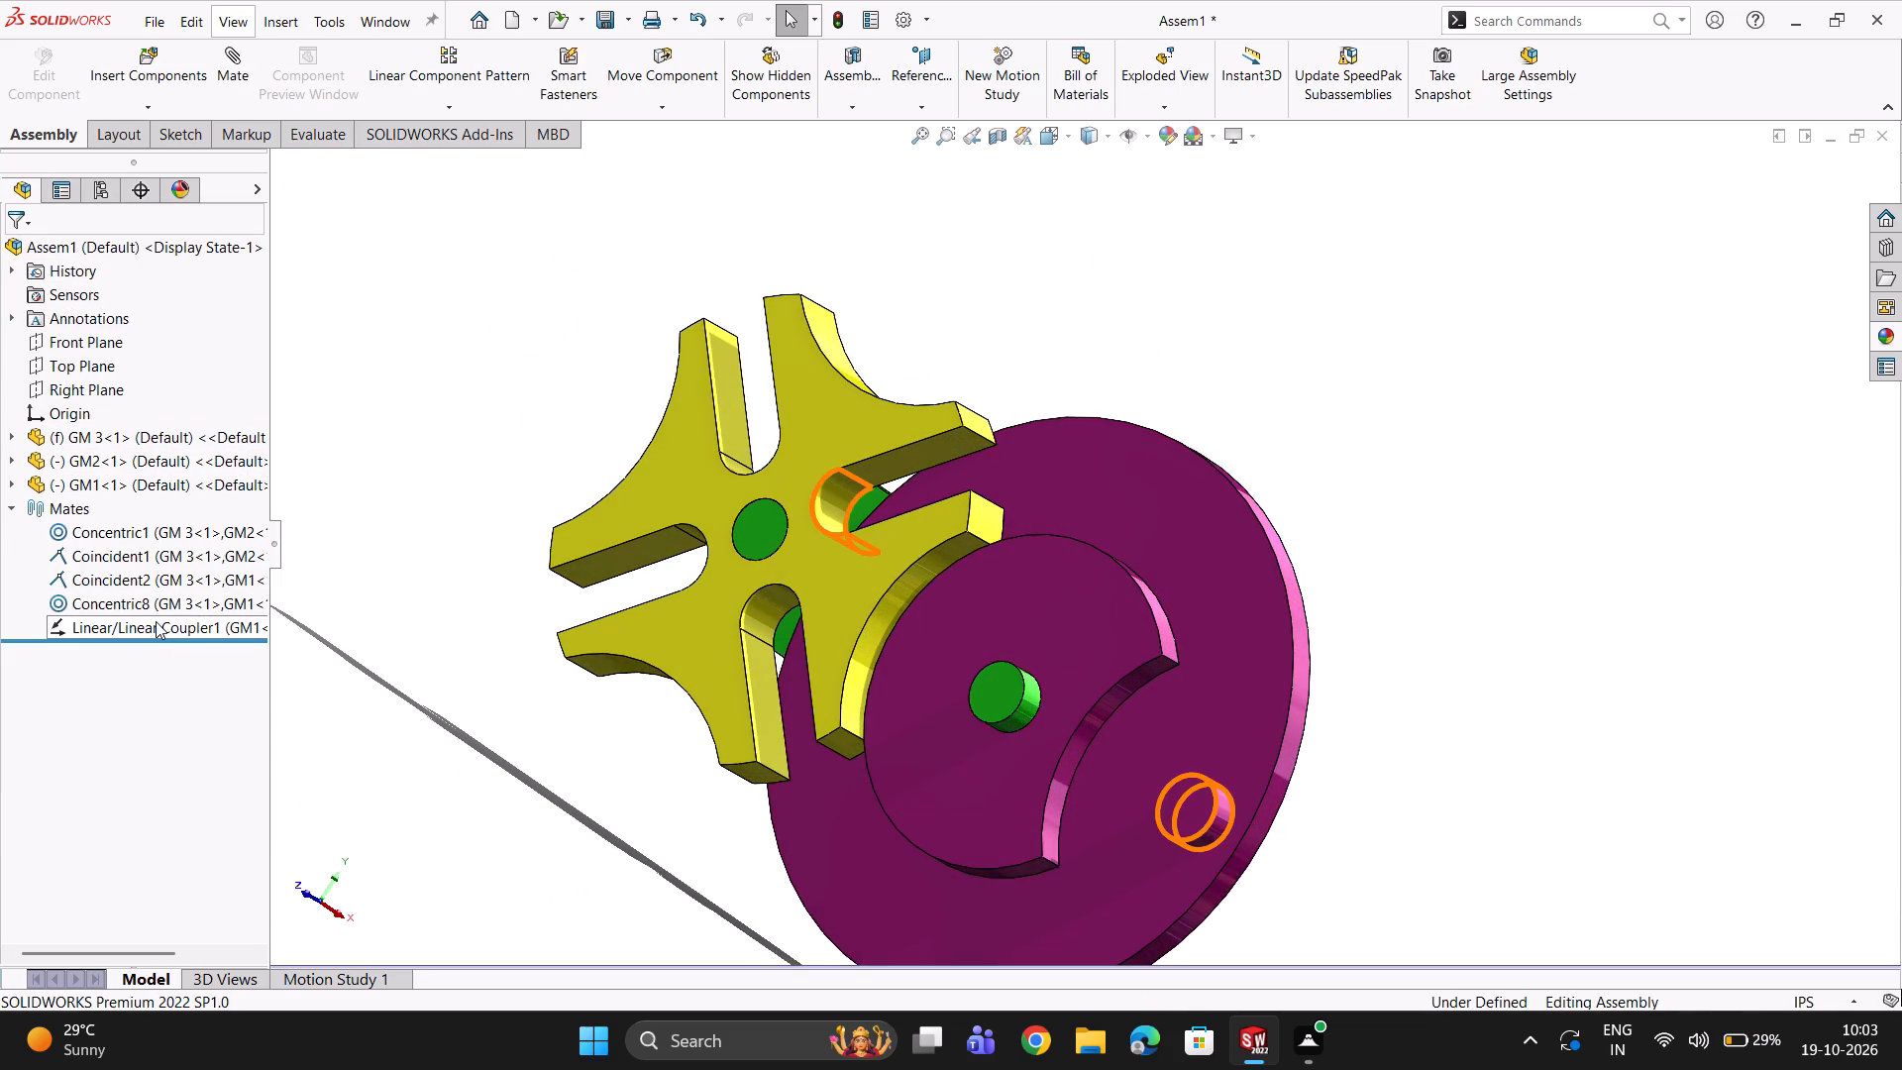
Delete the linear/linear coupler mate between GM1 and GM2.
{"action": "left_click", "coordinate": [156, 621]}
{"action": "right_click", "coordinate": [155, 618]}
{"action": "left_click", "coordinate": [172, 740]}
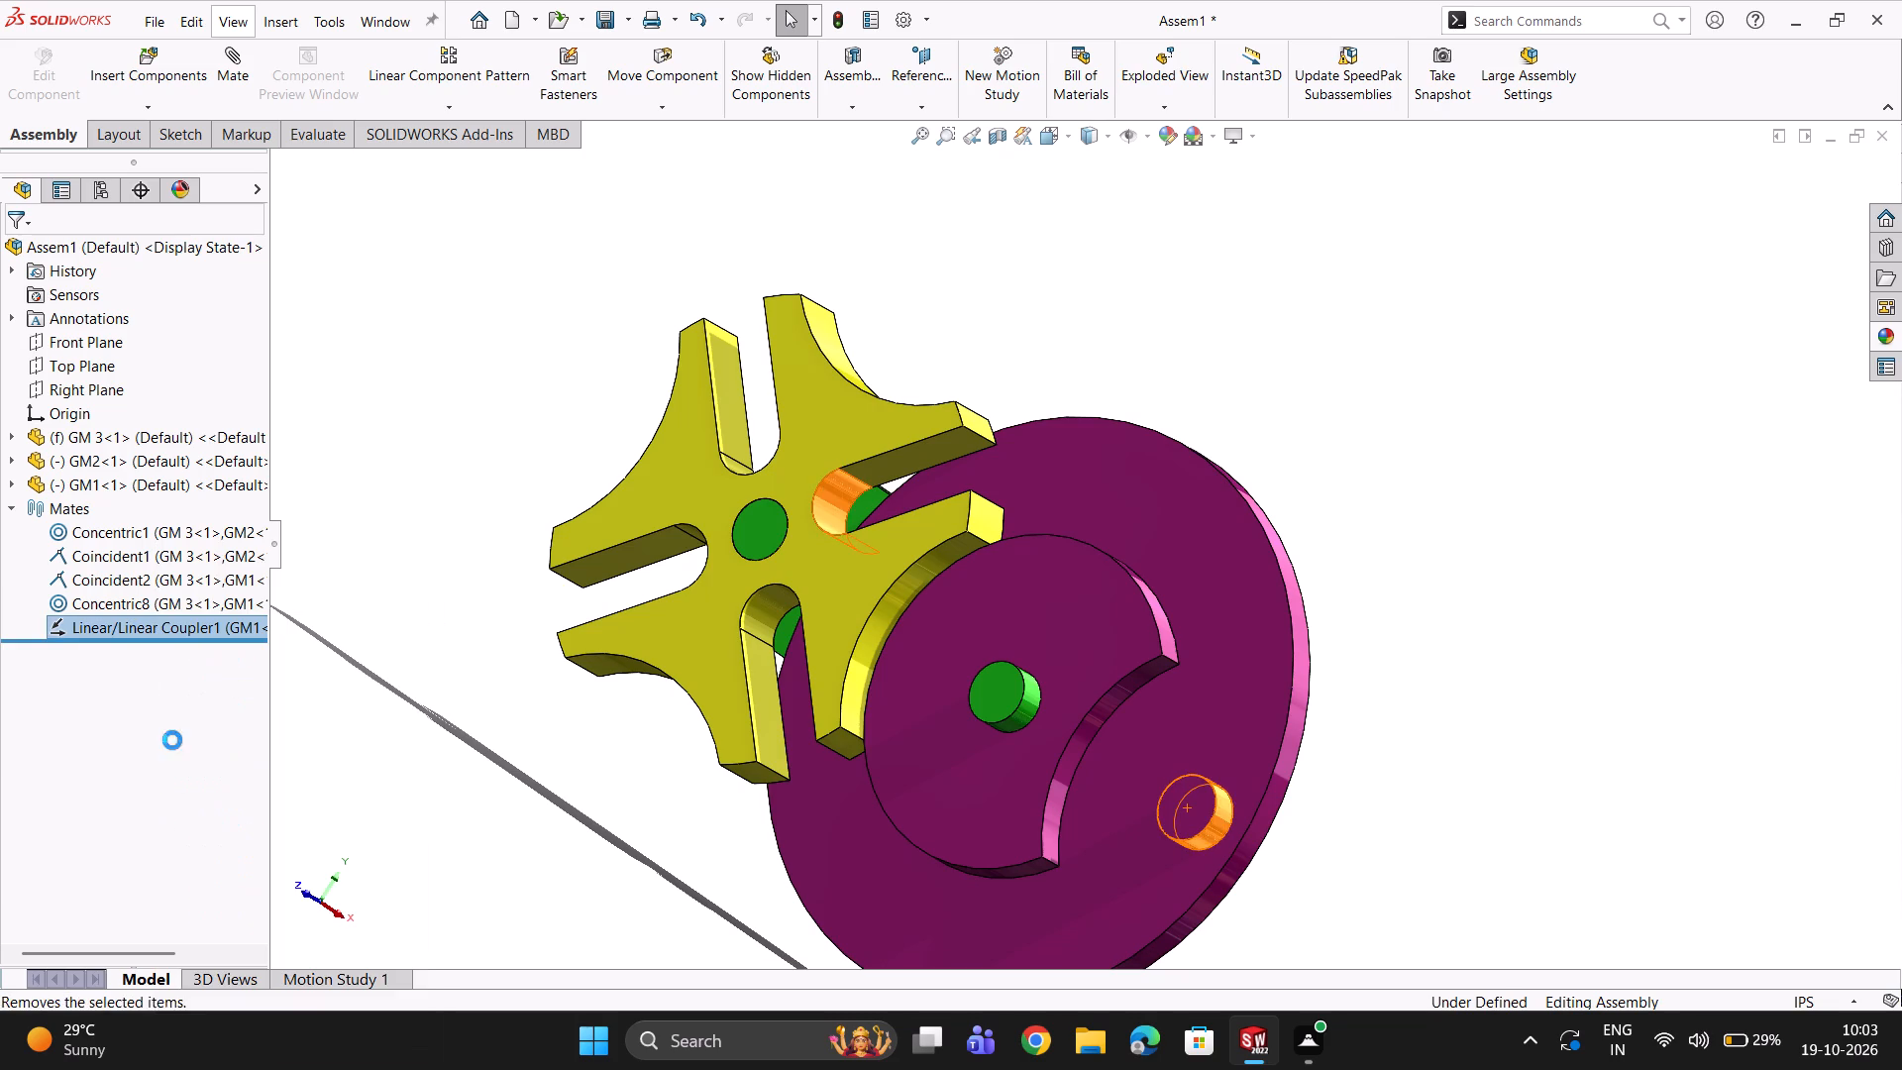
{"action": "left_click", "coordinate": [1107, 381]}
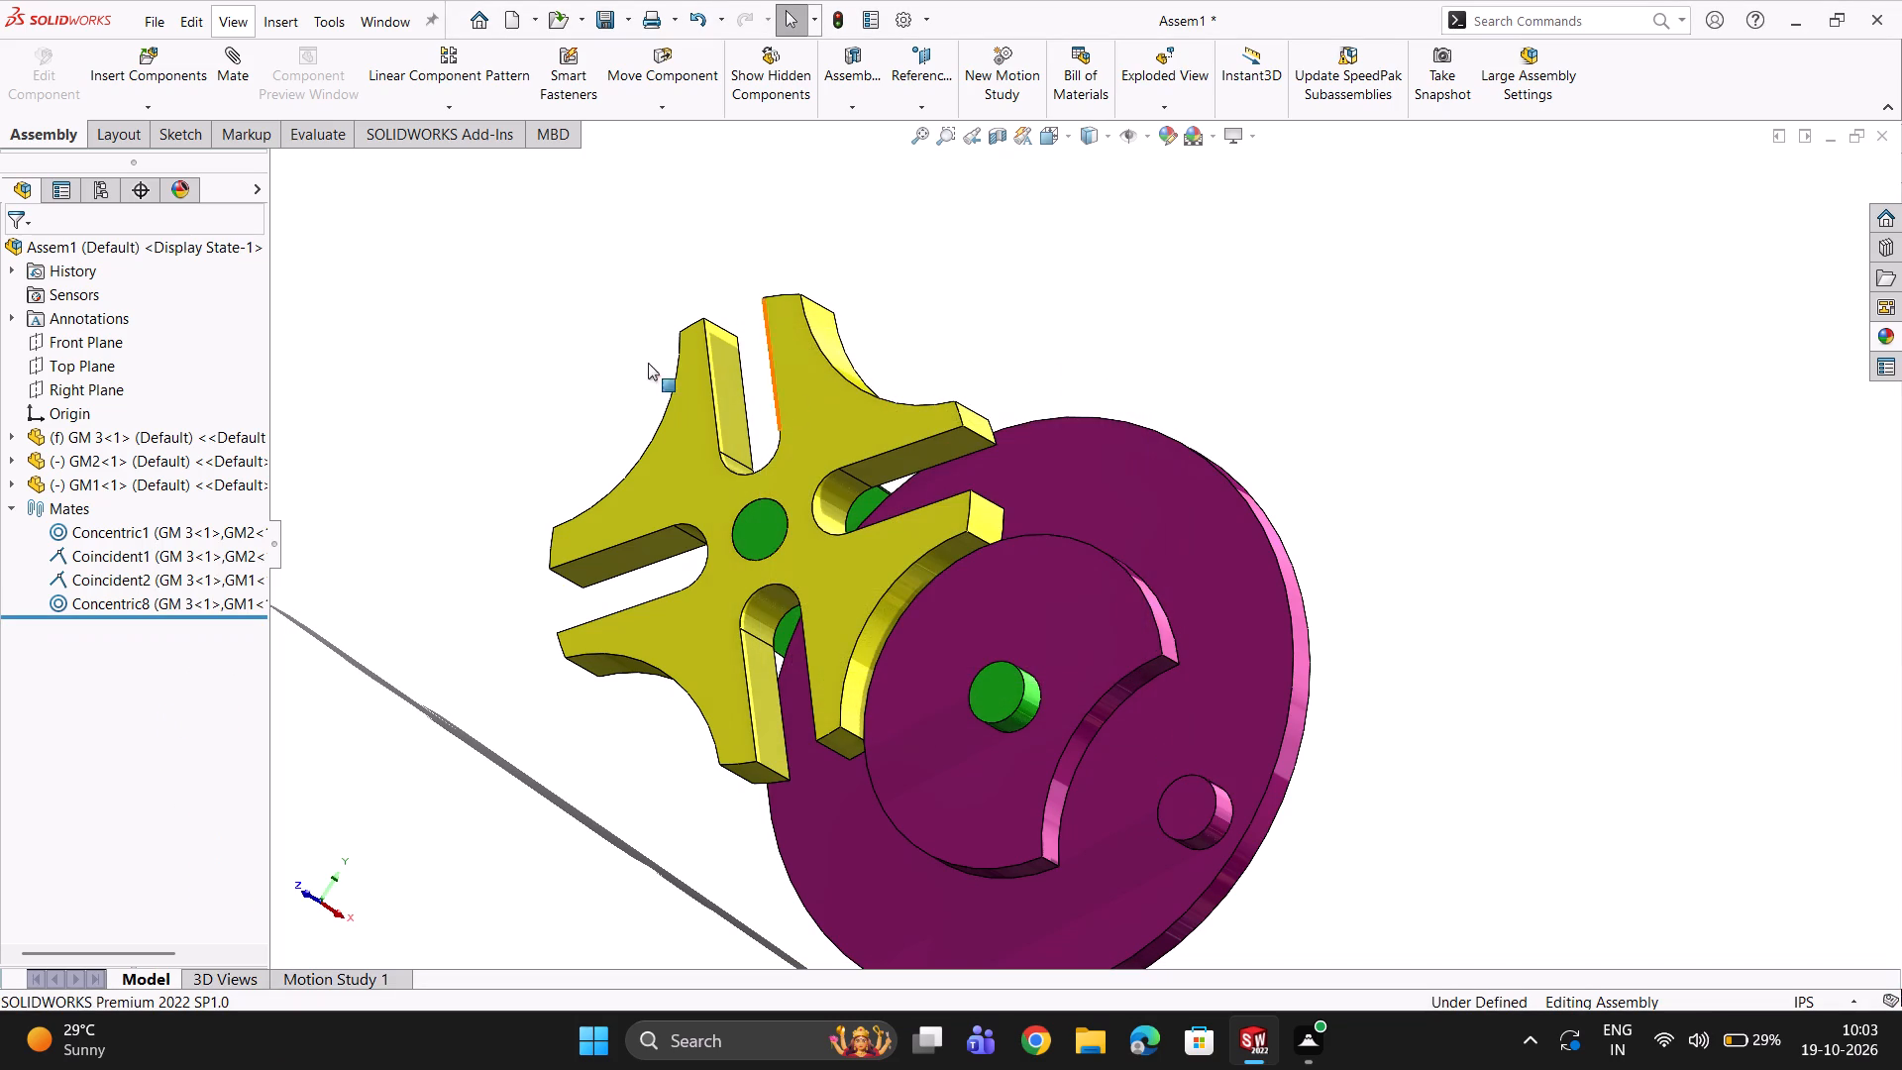
Add a centered width mate using both side walls of the GM2 slot beside the nested concave edge and GM1's drive pin face as tab.
{"action": "double_click", "coordinate": [241, 48]}
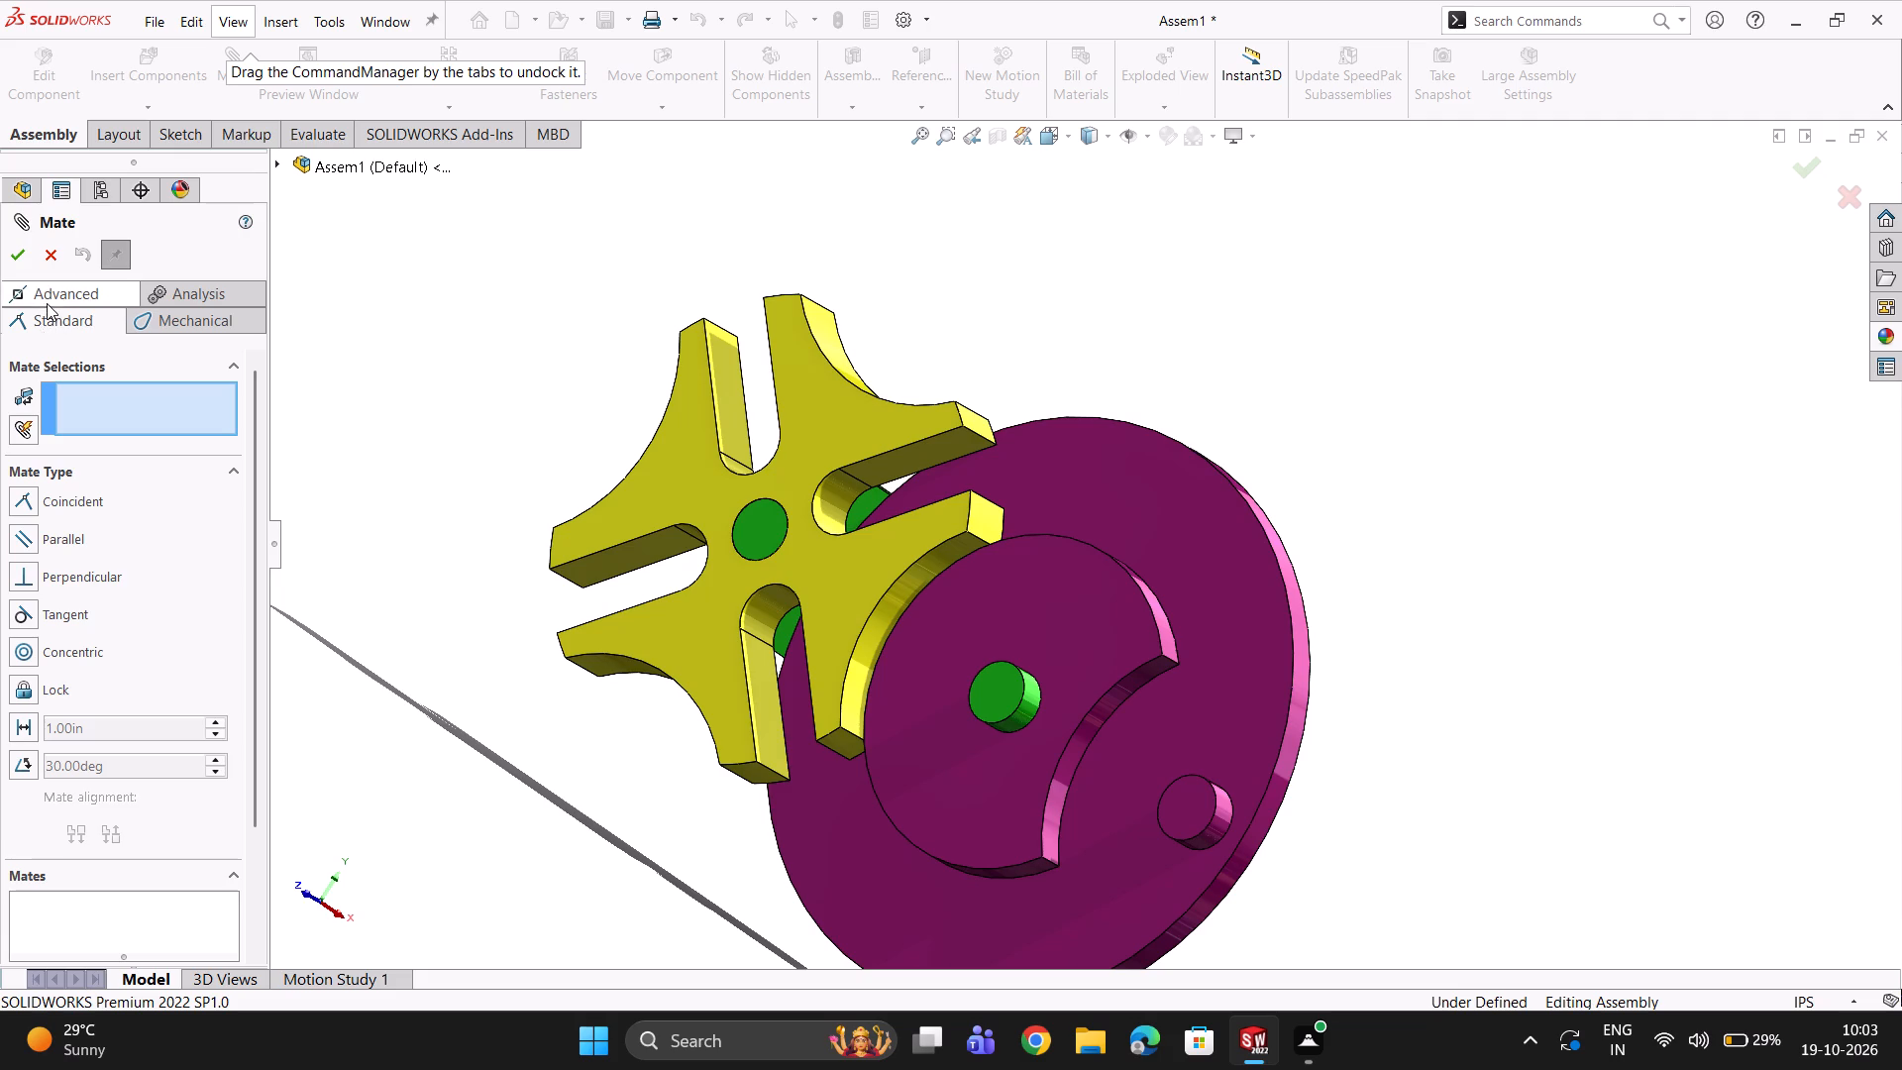
{"action": "left_click", "coordinate": [50, 296]}
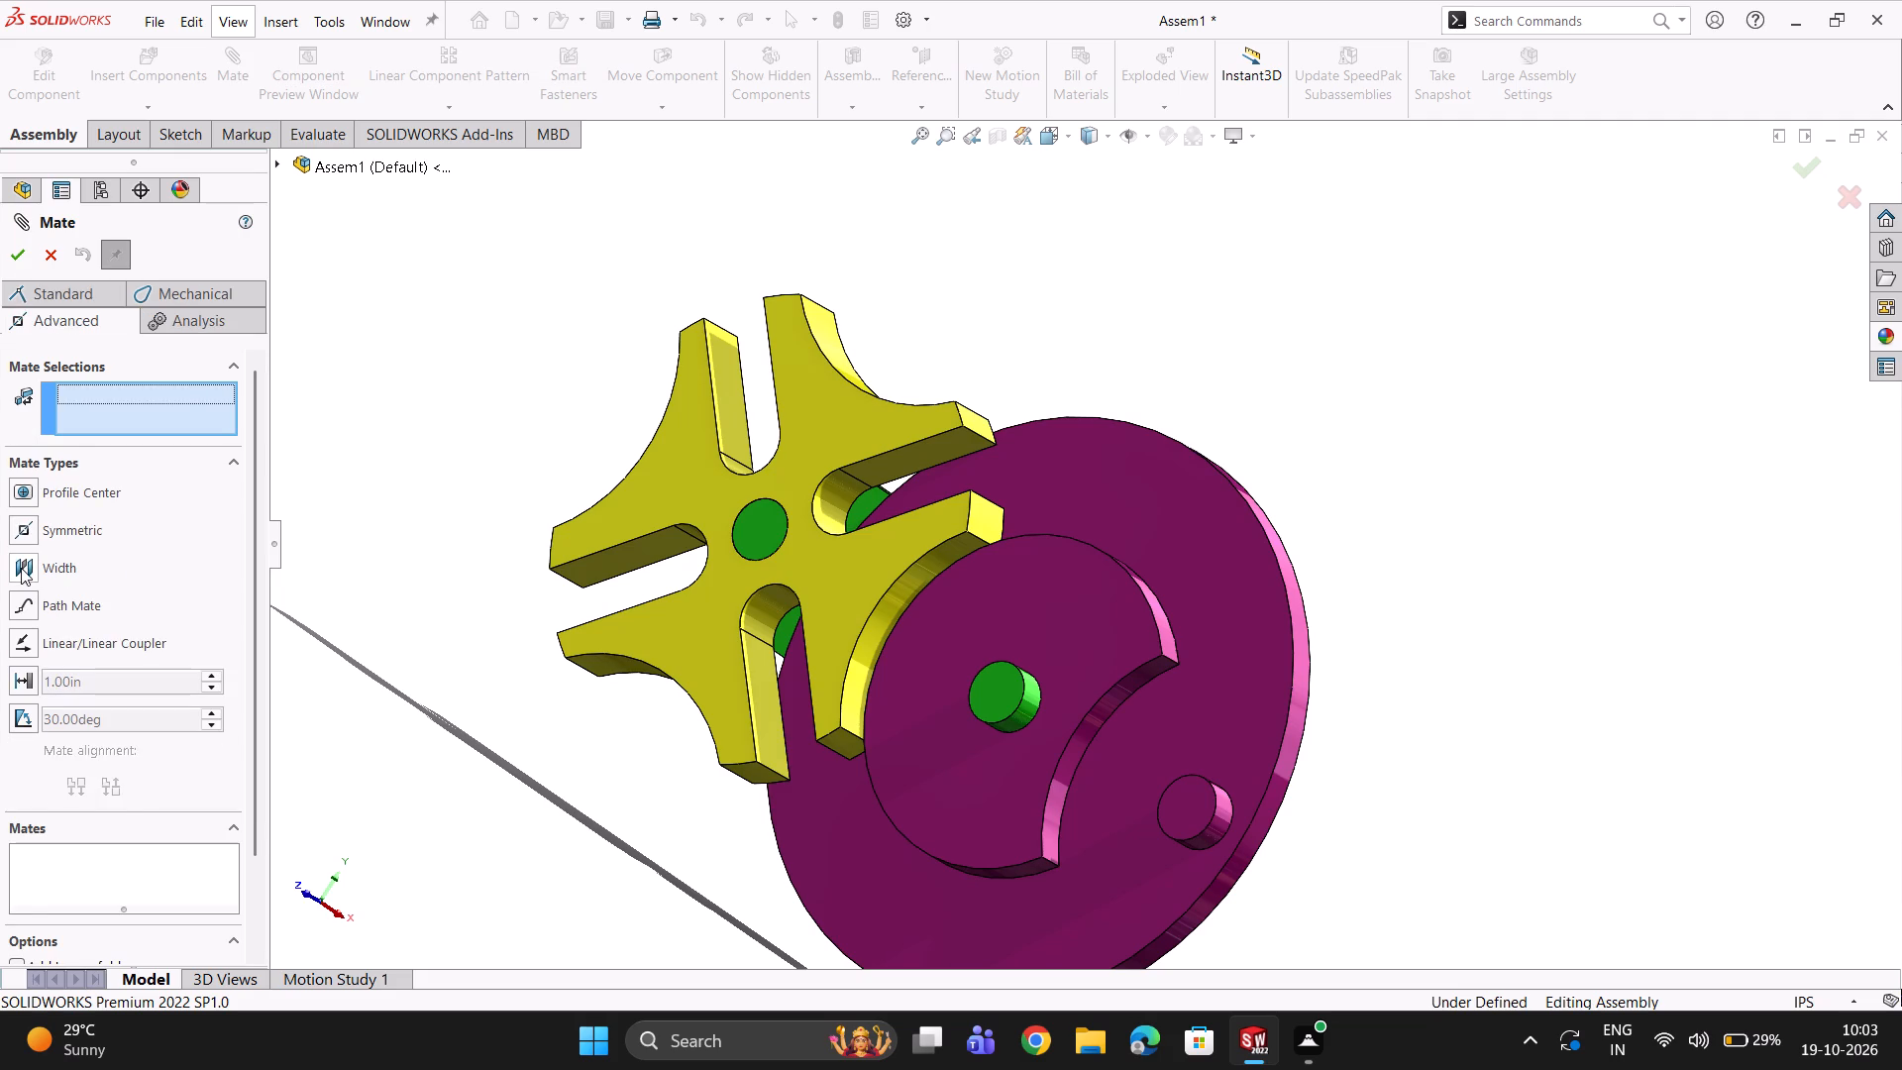
{"action": "left_click", "coordinate": [21, 568]}
{"action": "scroll", "coordinate": [717, 860], "scroll_direction": "down", "scroll_amount": 3}
{"action": "left_click", "coordinate": [880, 593]}
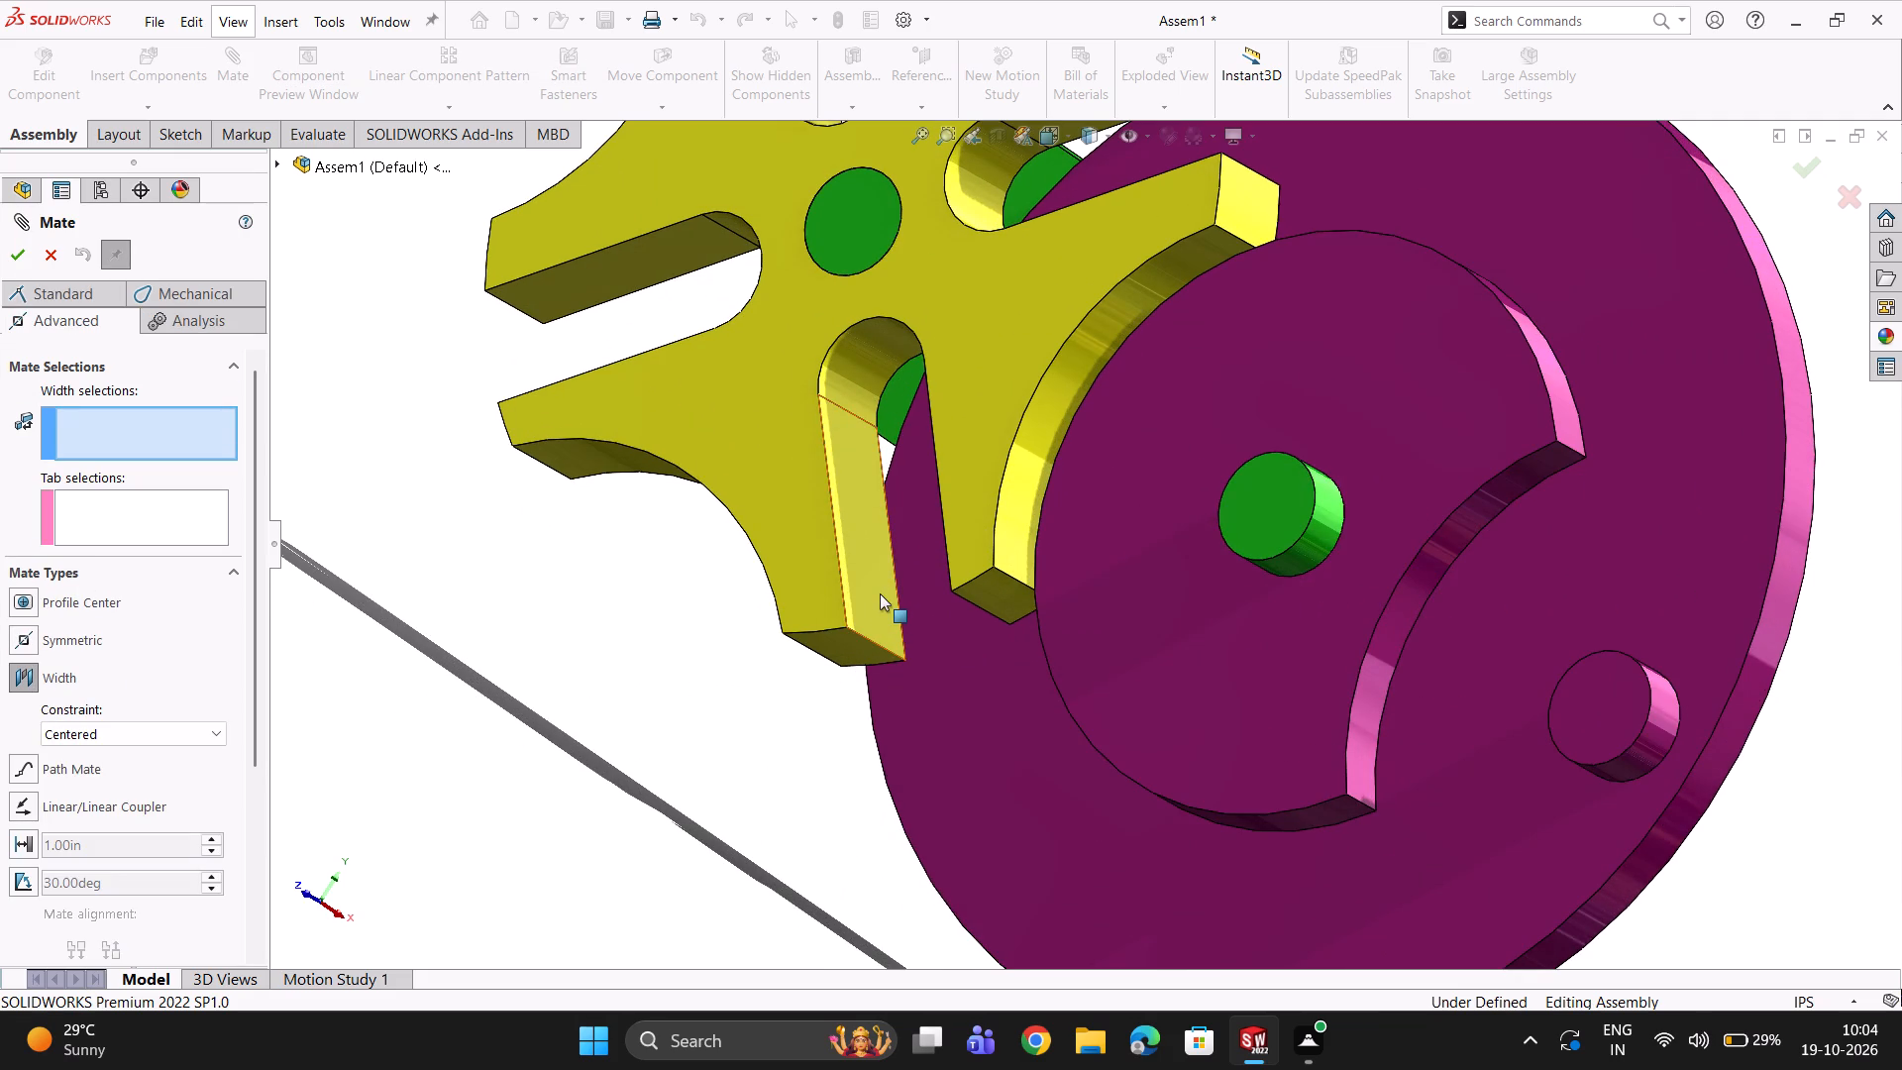
{"action": "middle_click_drag", "start_coordinate": [883, 590], "coordinate": [1004, 522]}
{"action": "left_click", "coordinate": [997, 522]}
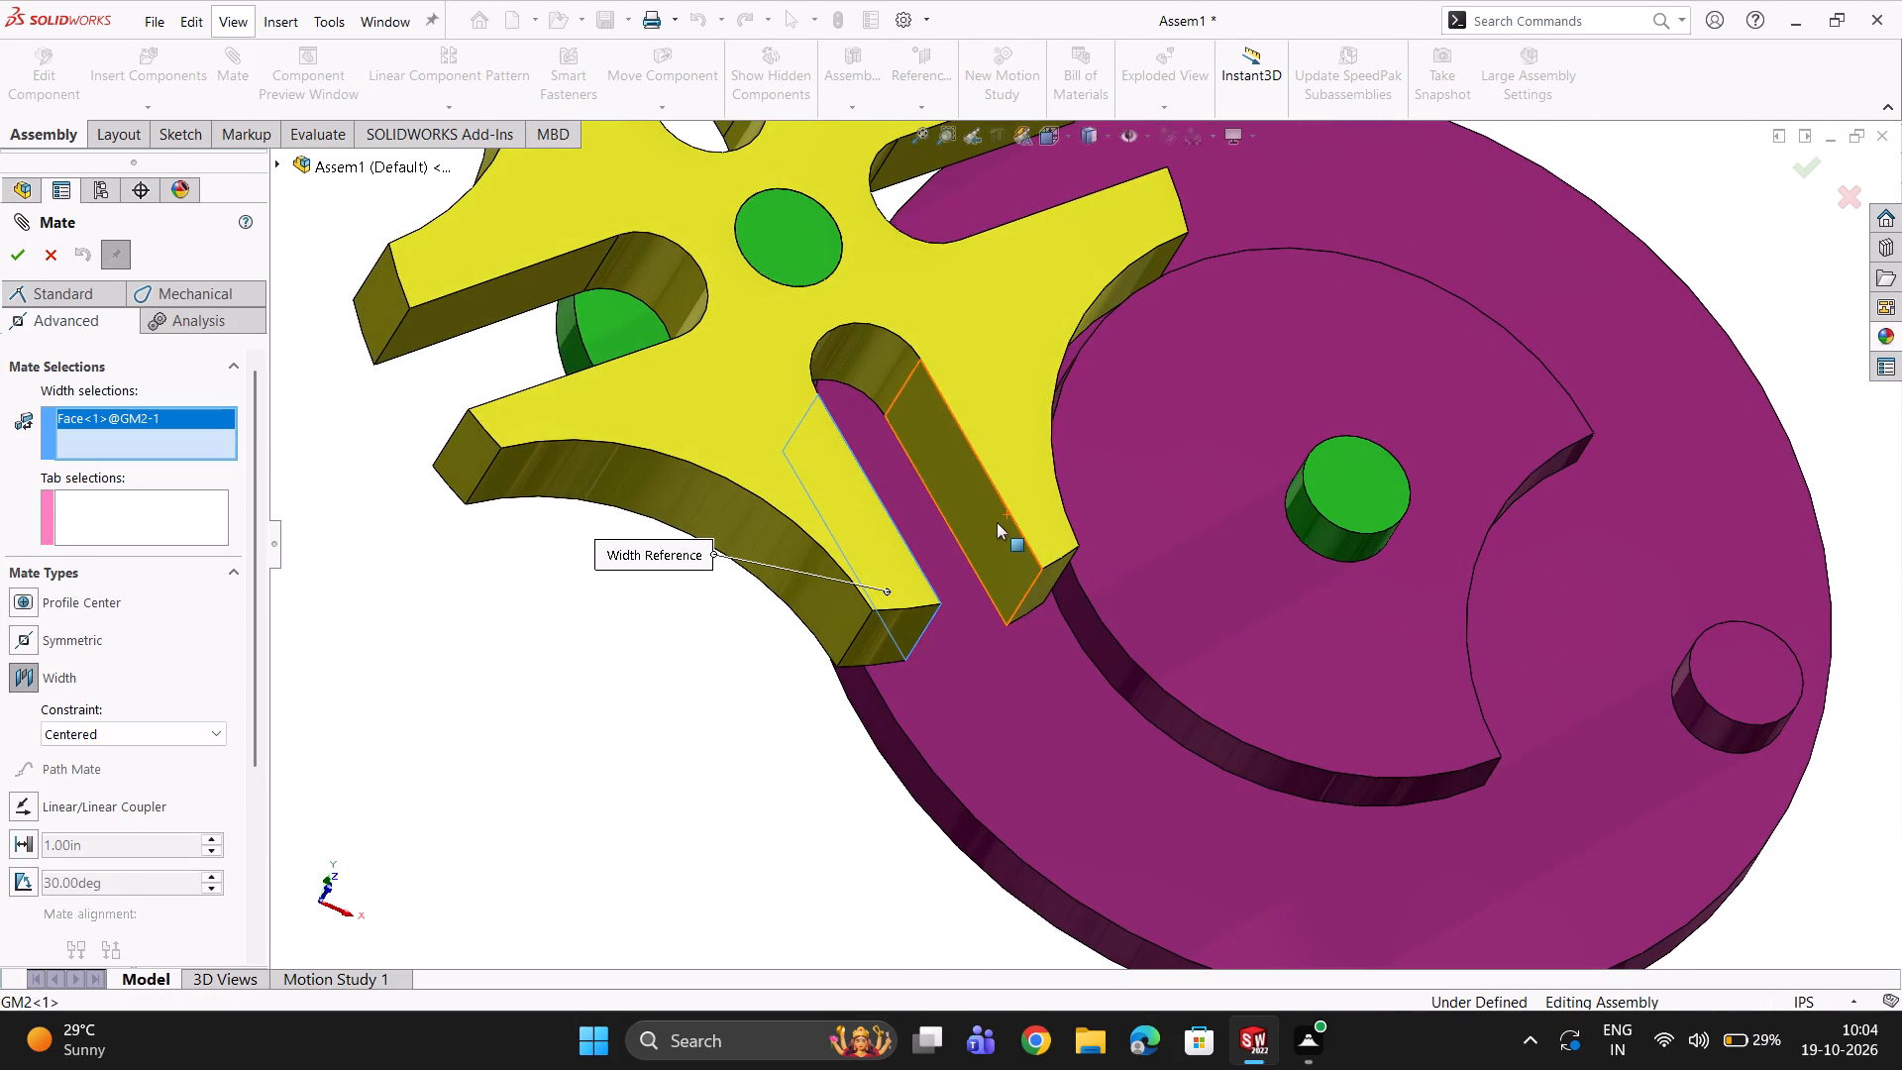
{"action": "scroll", "coordinate": [1256, 624], "scroll_direction": "down", "scroll_amount": 2}
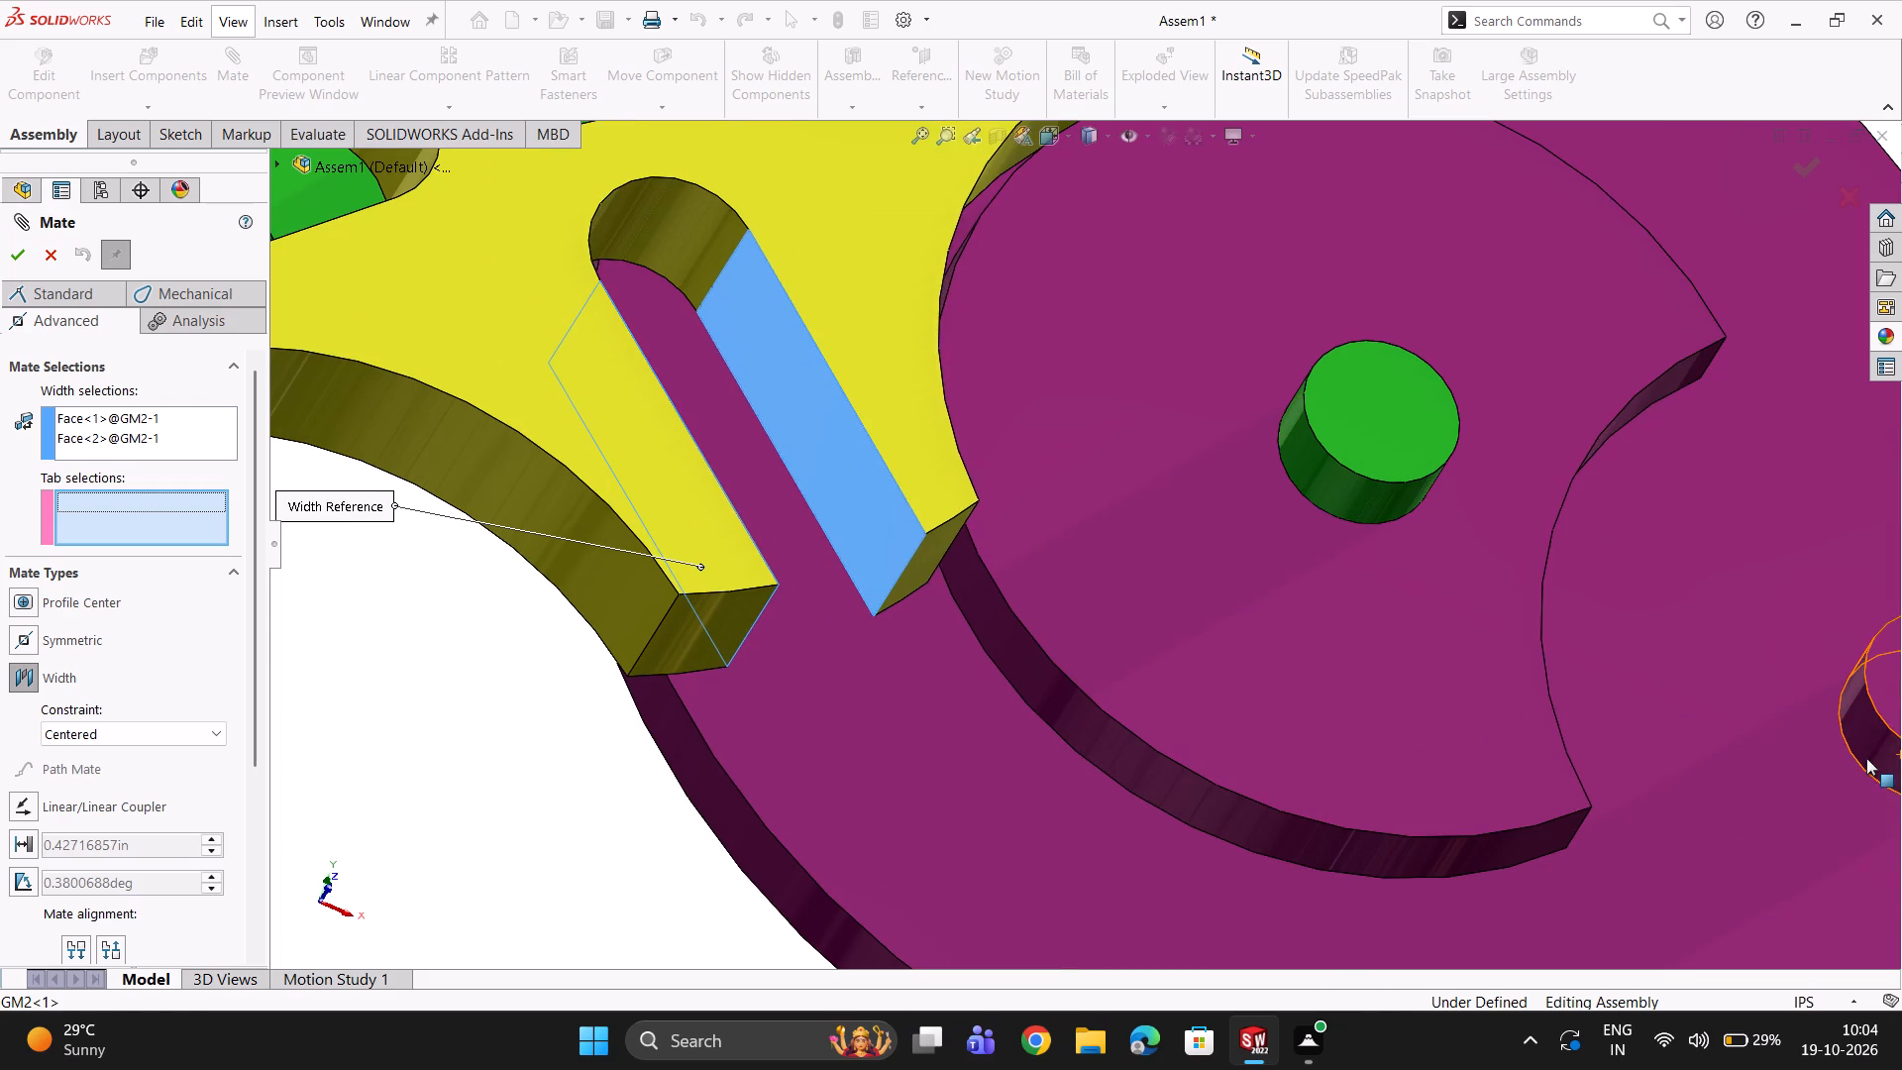
{"action": "left_click", "coordinate": [1866, 758]}
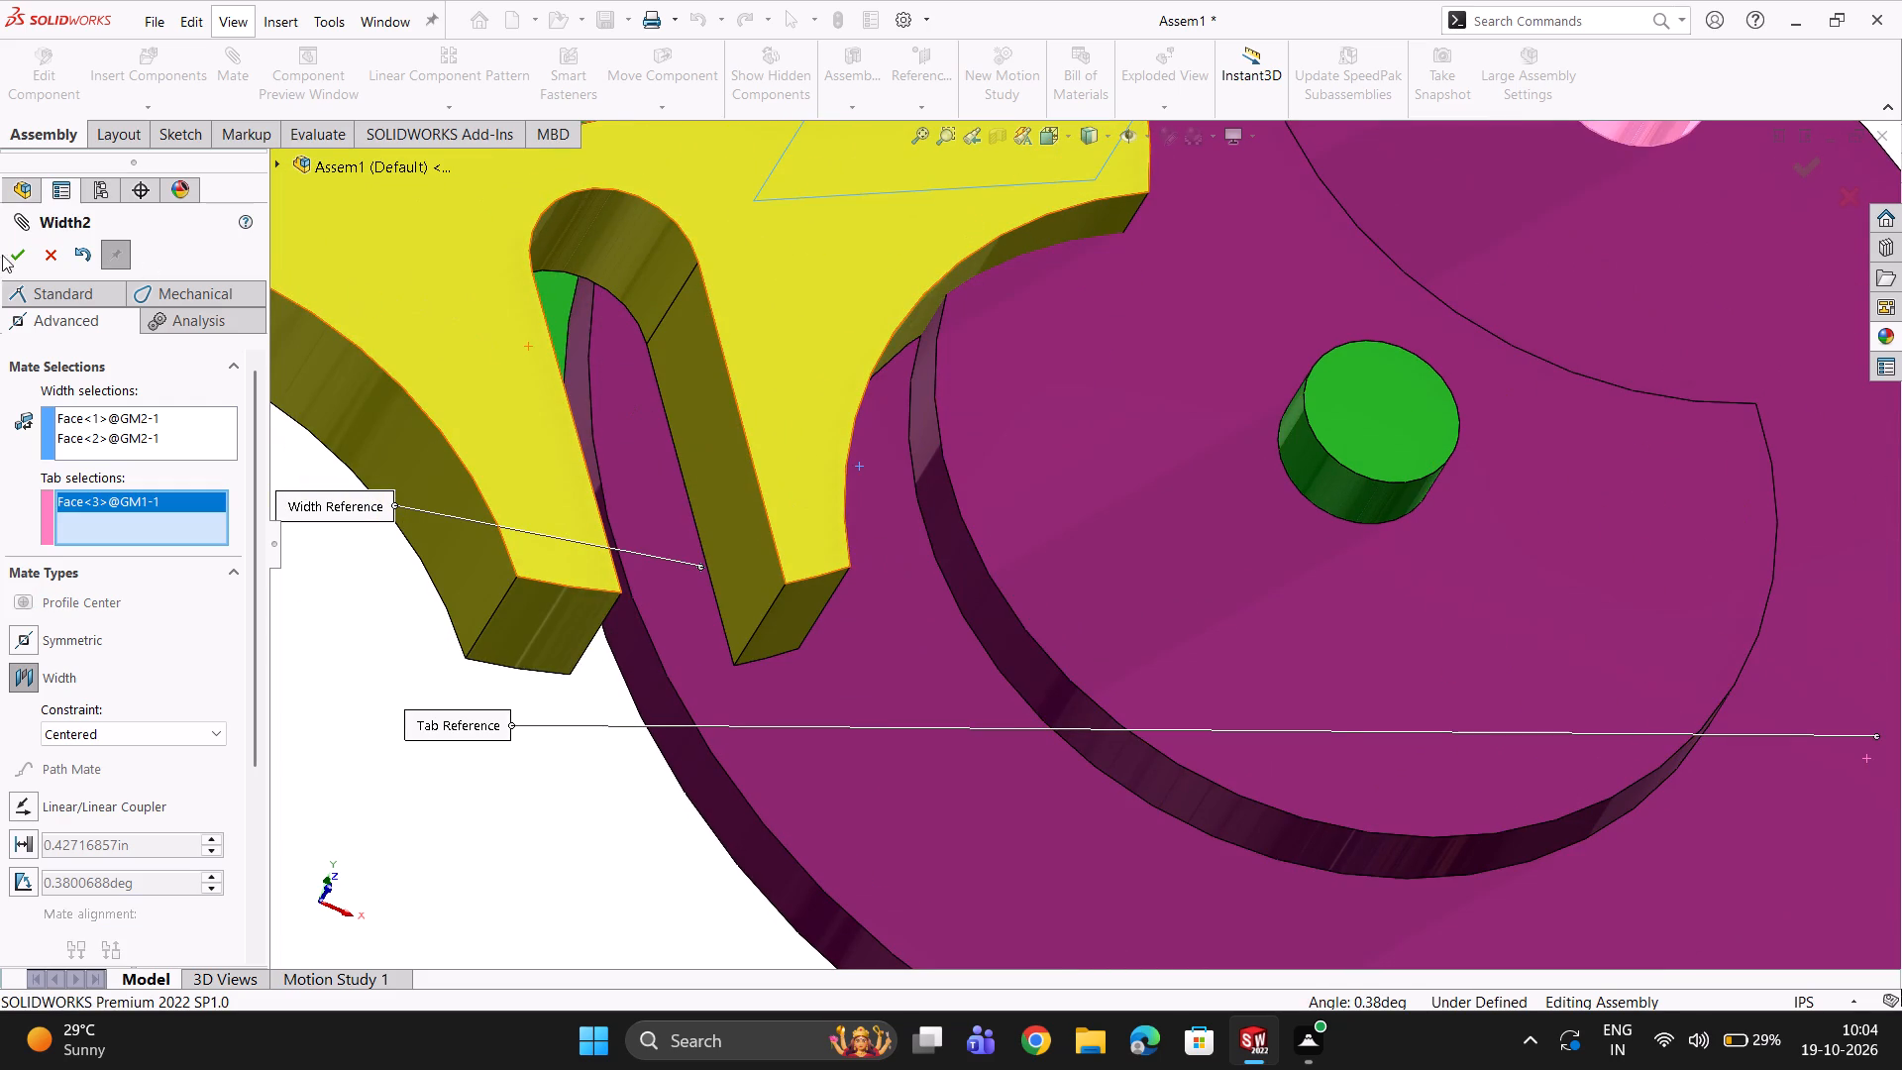
{"action": "left_click", "coordinate": [10, 248]}
Try rotating the GM1 drive disc to test the width mate, then leave the Mate command and inspect the slot and pin.
{"action": "scroll", "coordinate": [814, 418], "scroll_direction": "up", "scroll_amount": 4}
{"action": "scroll", "coordinate": [948, 365], "scroll_direction": "up", "scroll_amount": 3}
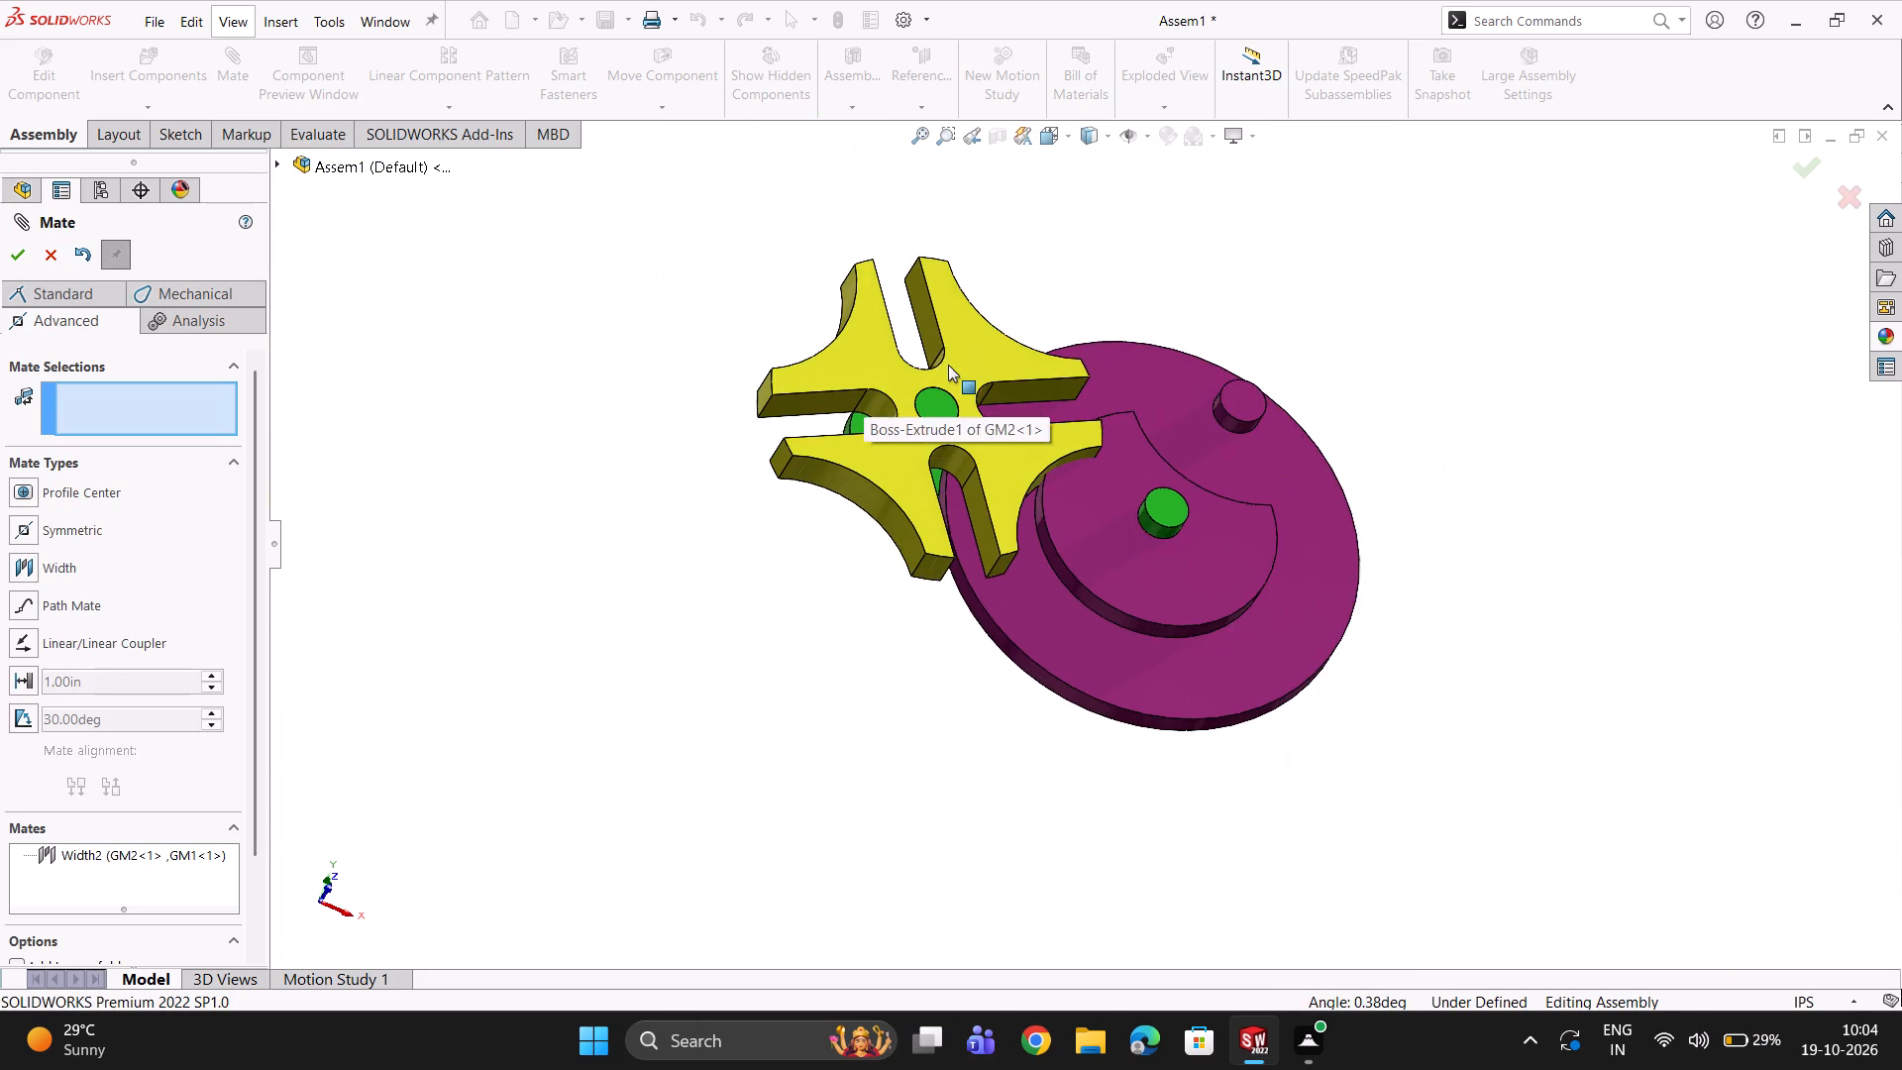
{"action": "scroll", "coordinate": [1176, 511], "scroll_direction": "down", "scroll_amount": 2}
{"action": "left_click_drag", "start_coordinate": [1333, 481], "coordinate": [1329, 521]}
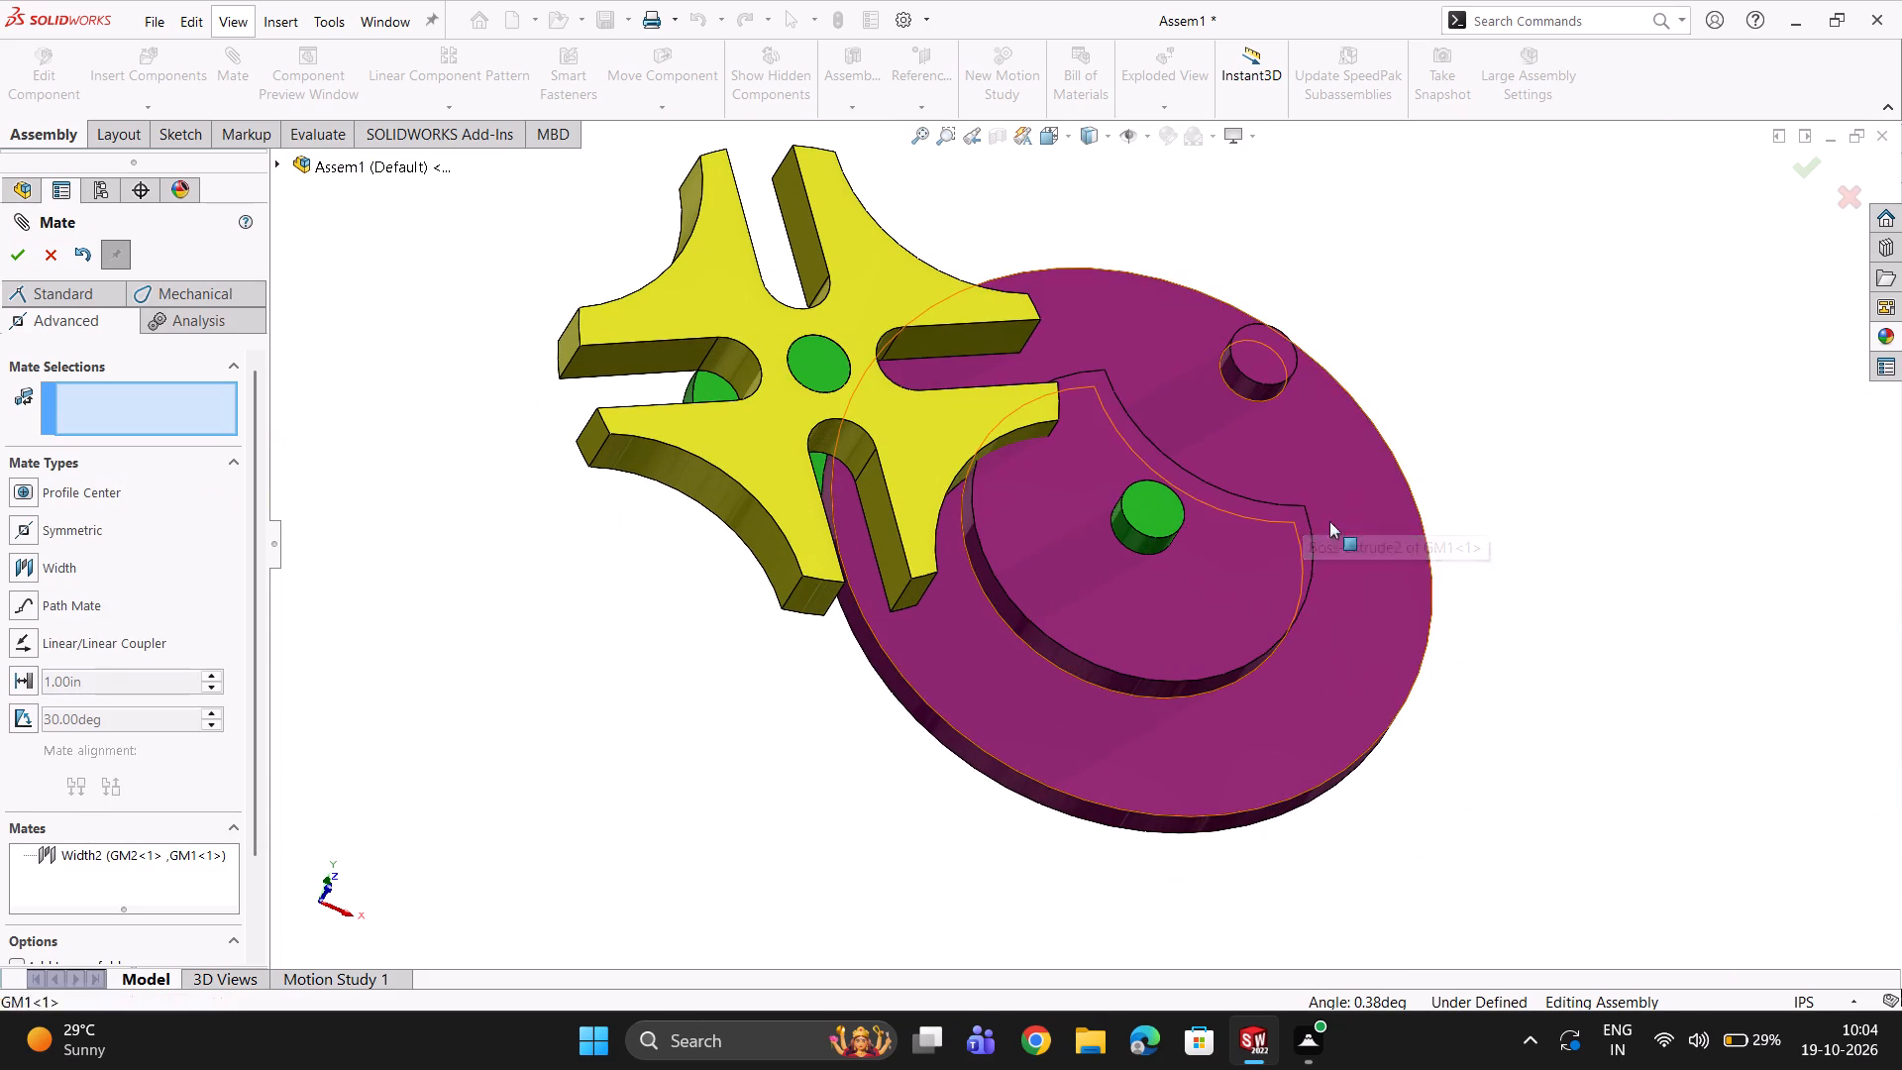
{"action": "left_click_drag", "start_coordinate": [1329, 521], "coordinate": [1328, 525]}
{"action": "left_click", "coordinate": [1206, 714]}
{"action": "left_click", "coordinate": [1355, 568]}
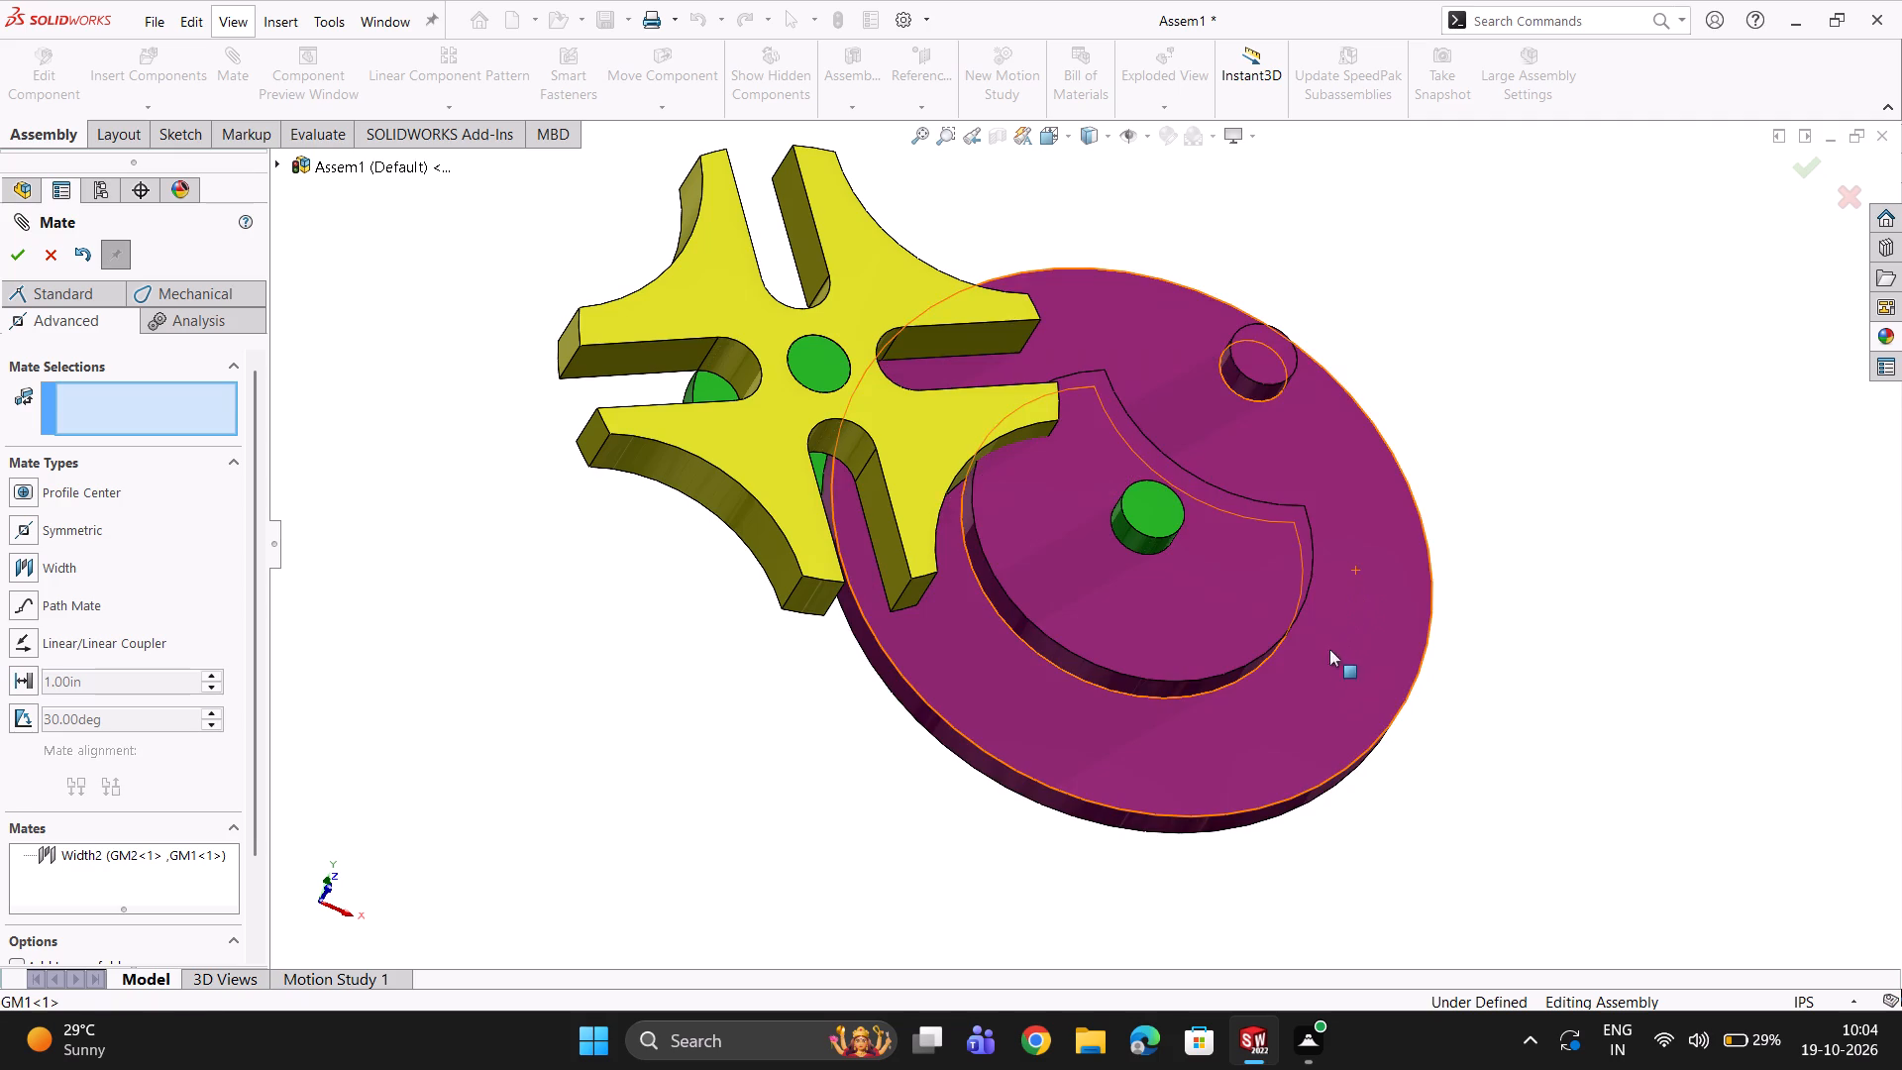
{"action": "left_click", "coordinate": [1307, 671]}
{"action": "double_click", "coordinate": [46, 252]}
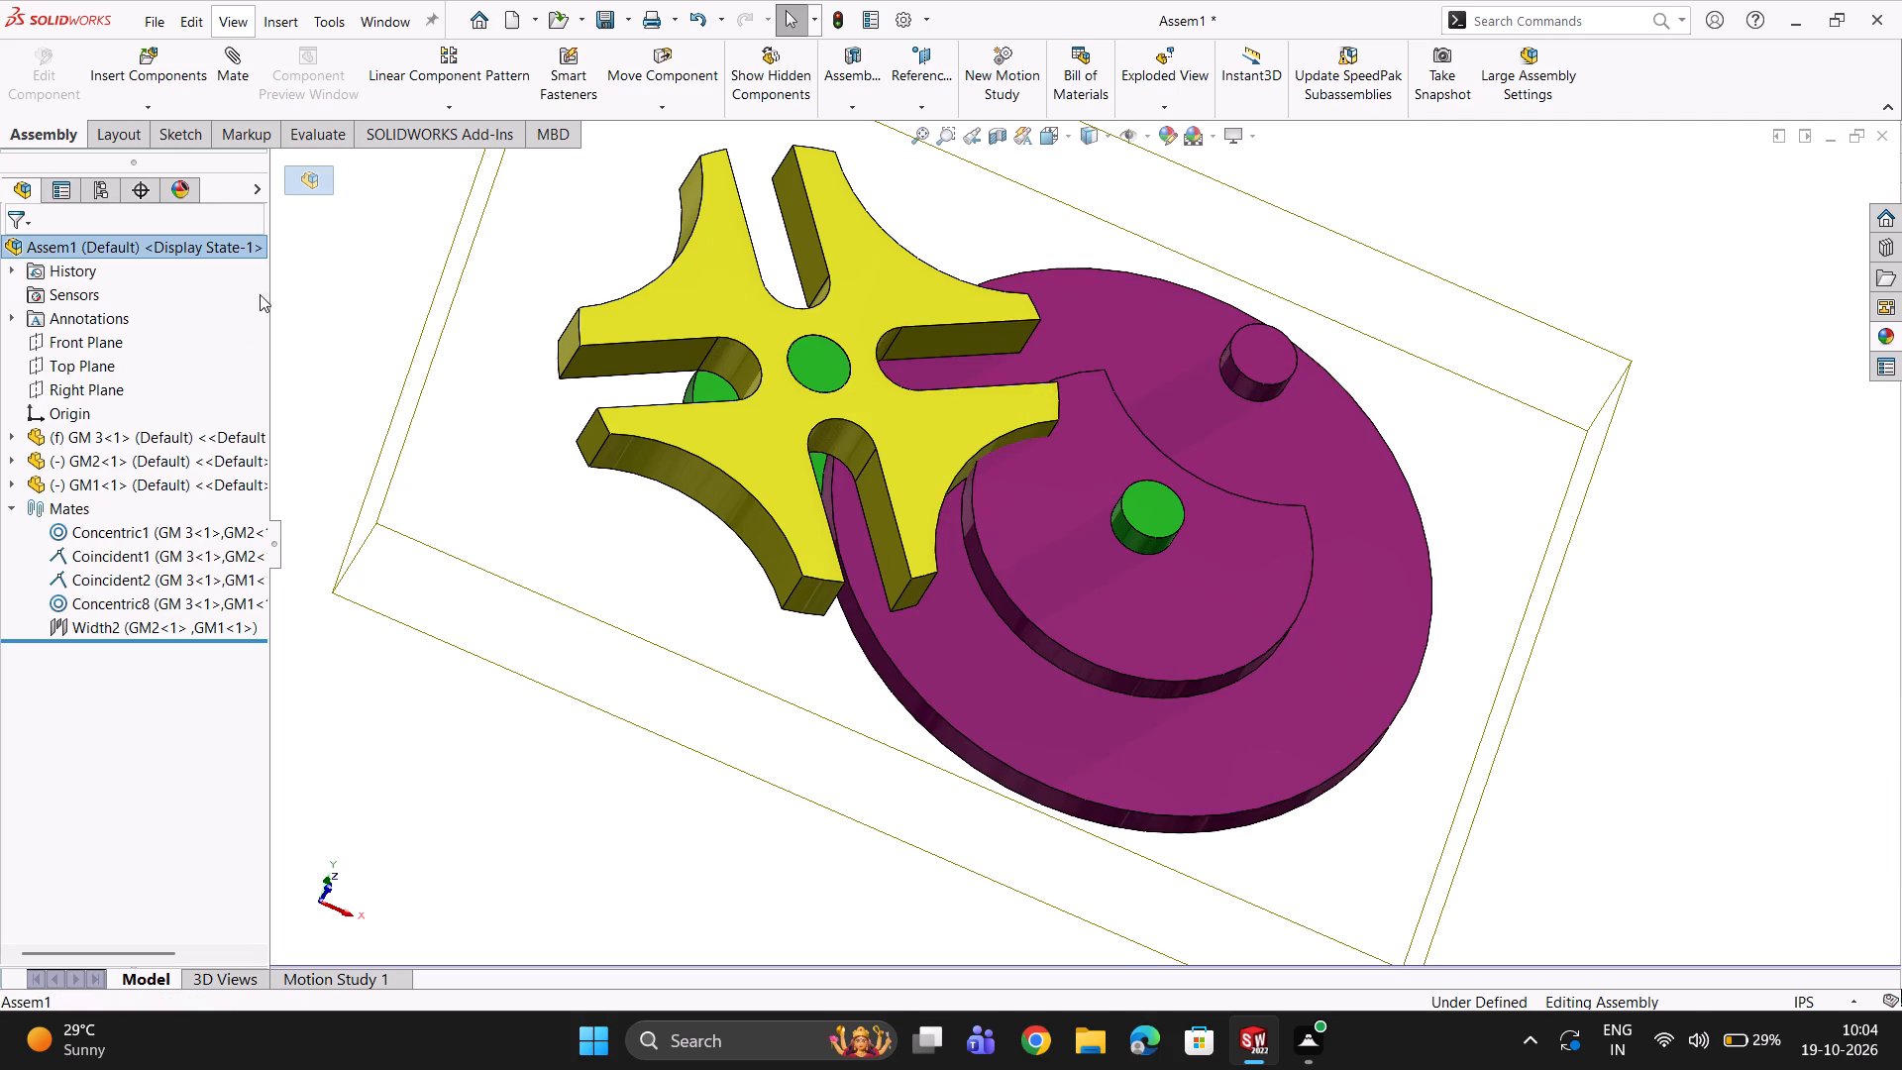
{"action": "middle_click_drag", "start_coordinate": [767, 312], "coordinate": [665, 547]}
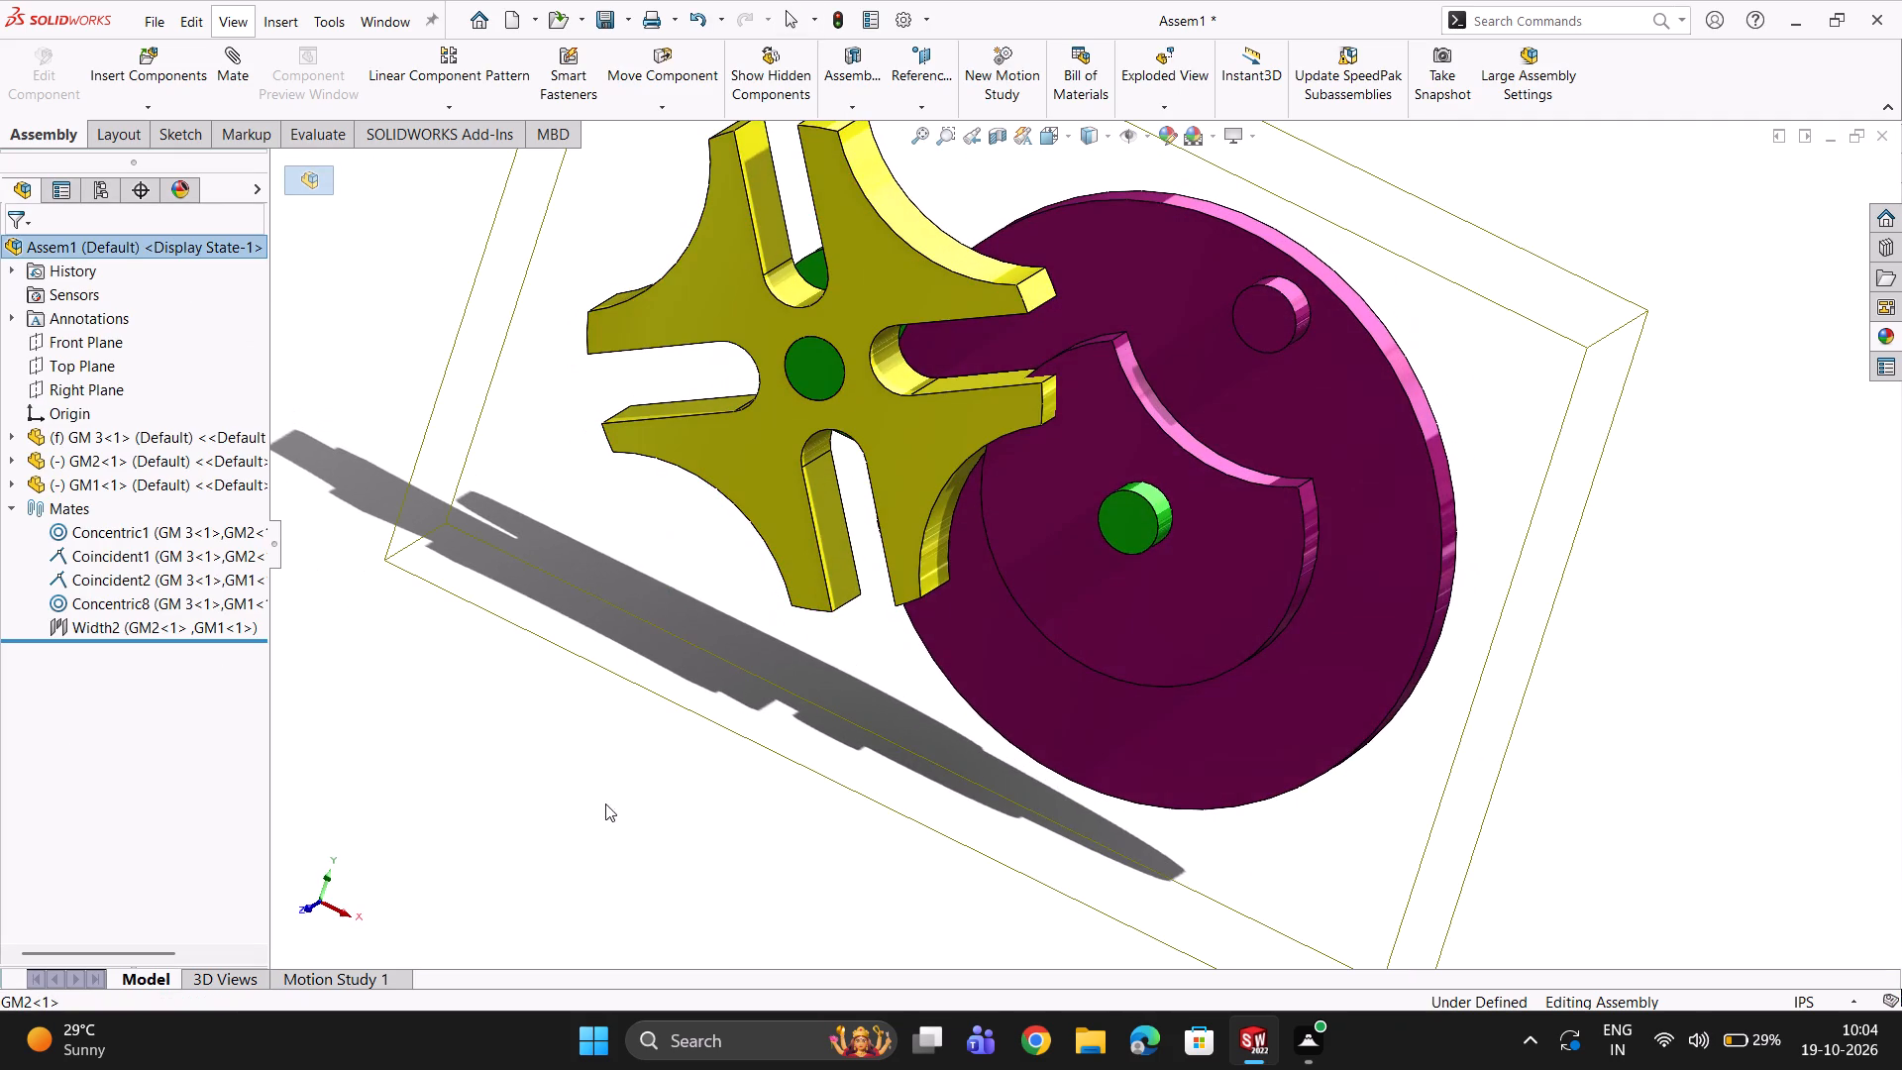
Add a constant-speed 100 RPM rotary motor with reversed direction to the flat face of the GM1 disc in Motion Study 1.
{"action": "left_click", "coordinate": [325, 976]}
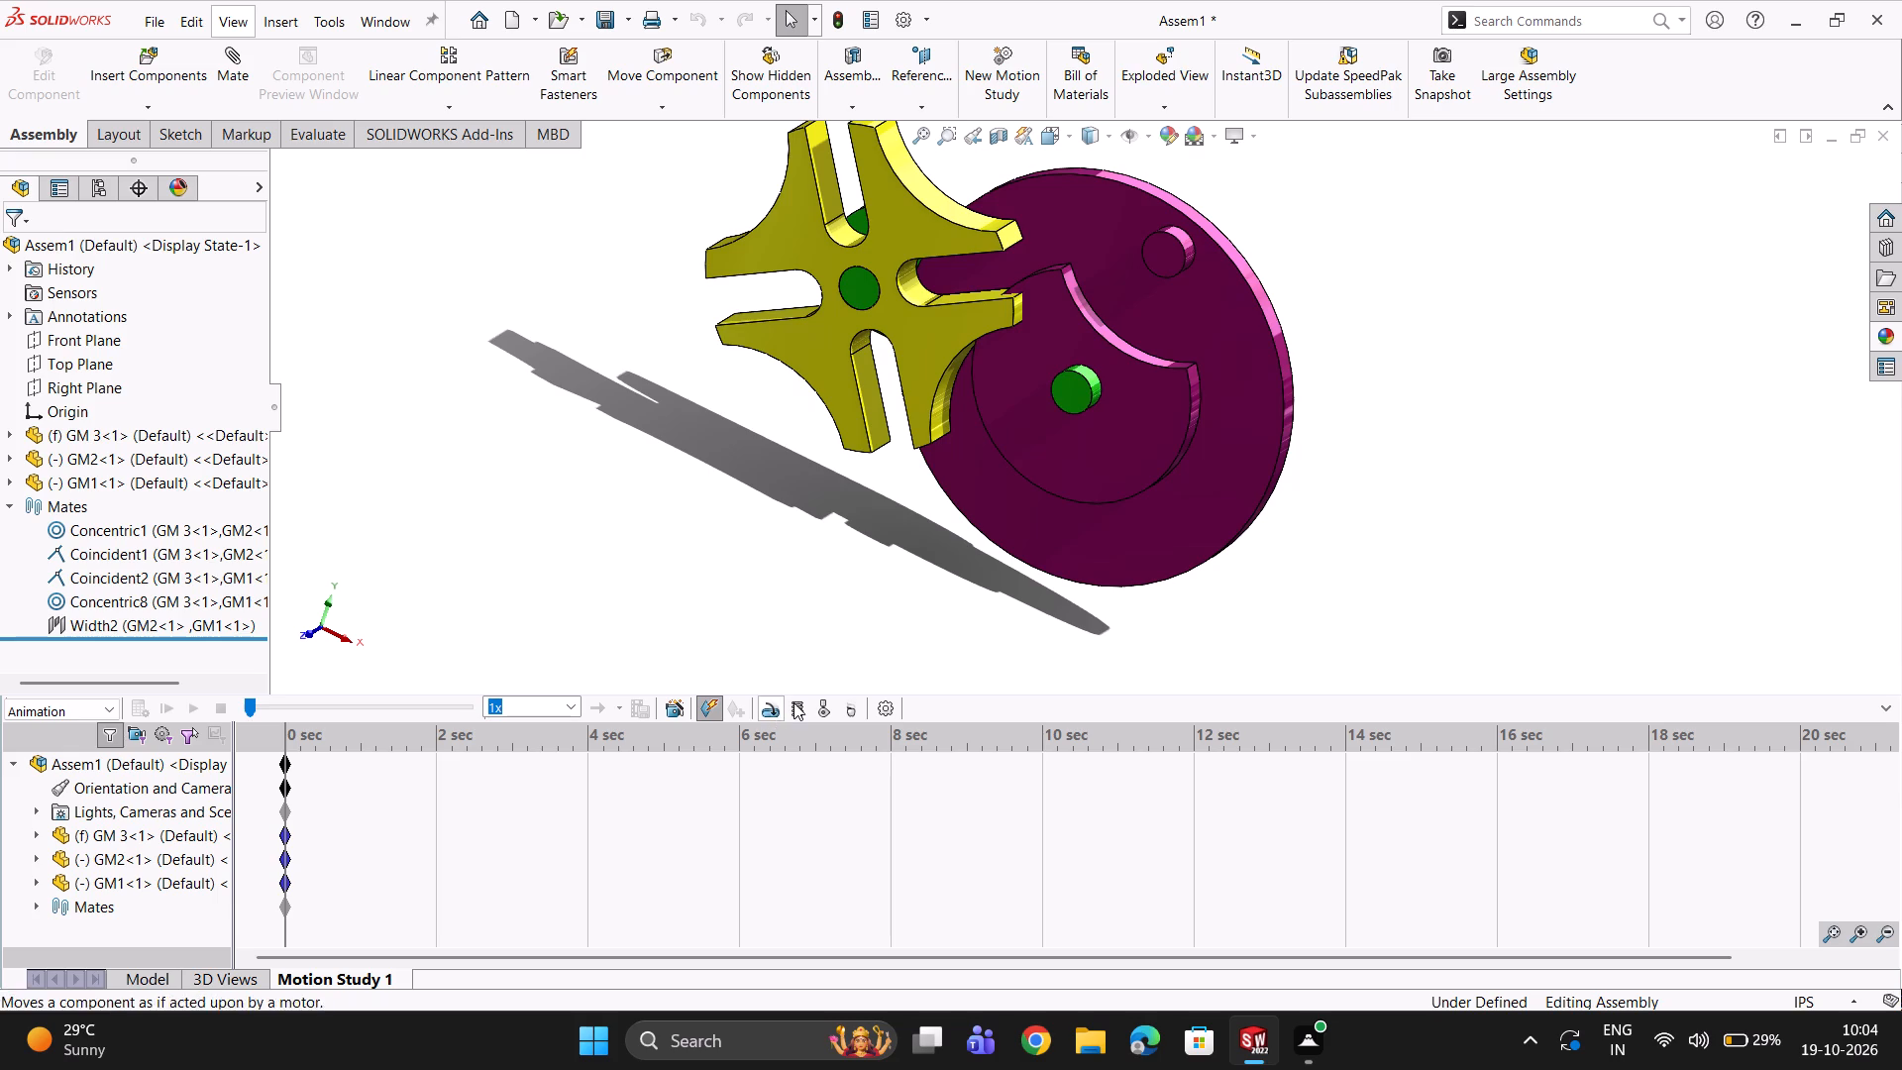
{"action": "double_click", "coordinate": [765, 708]}
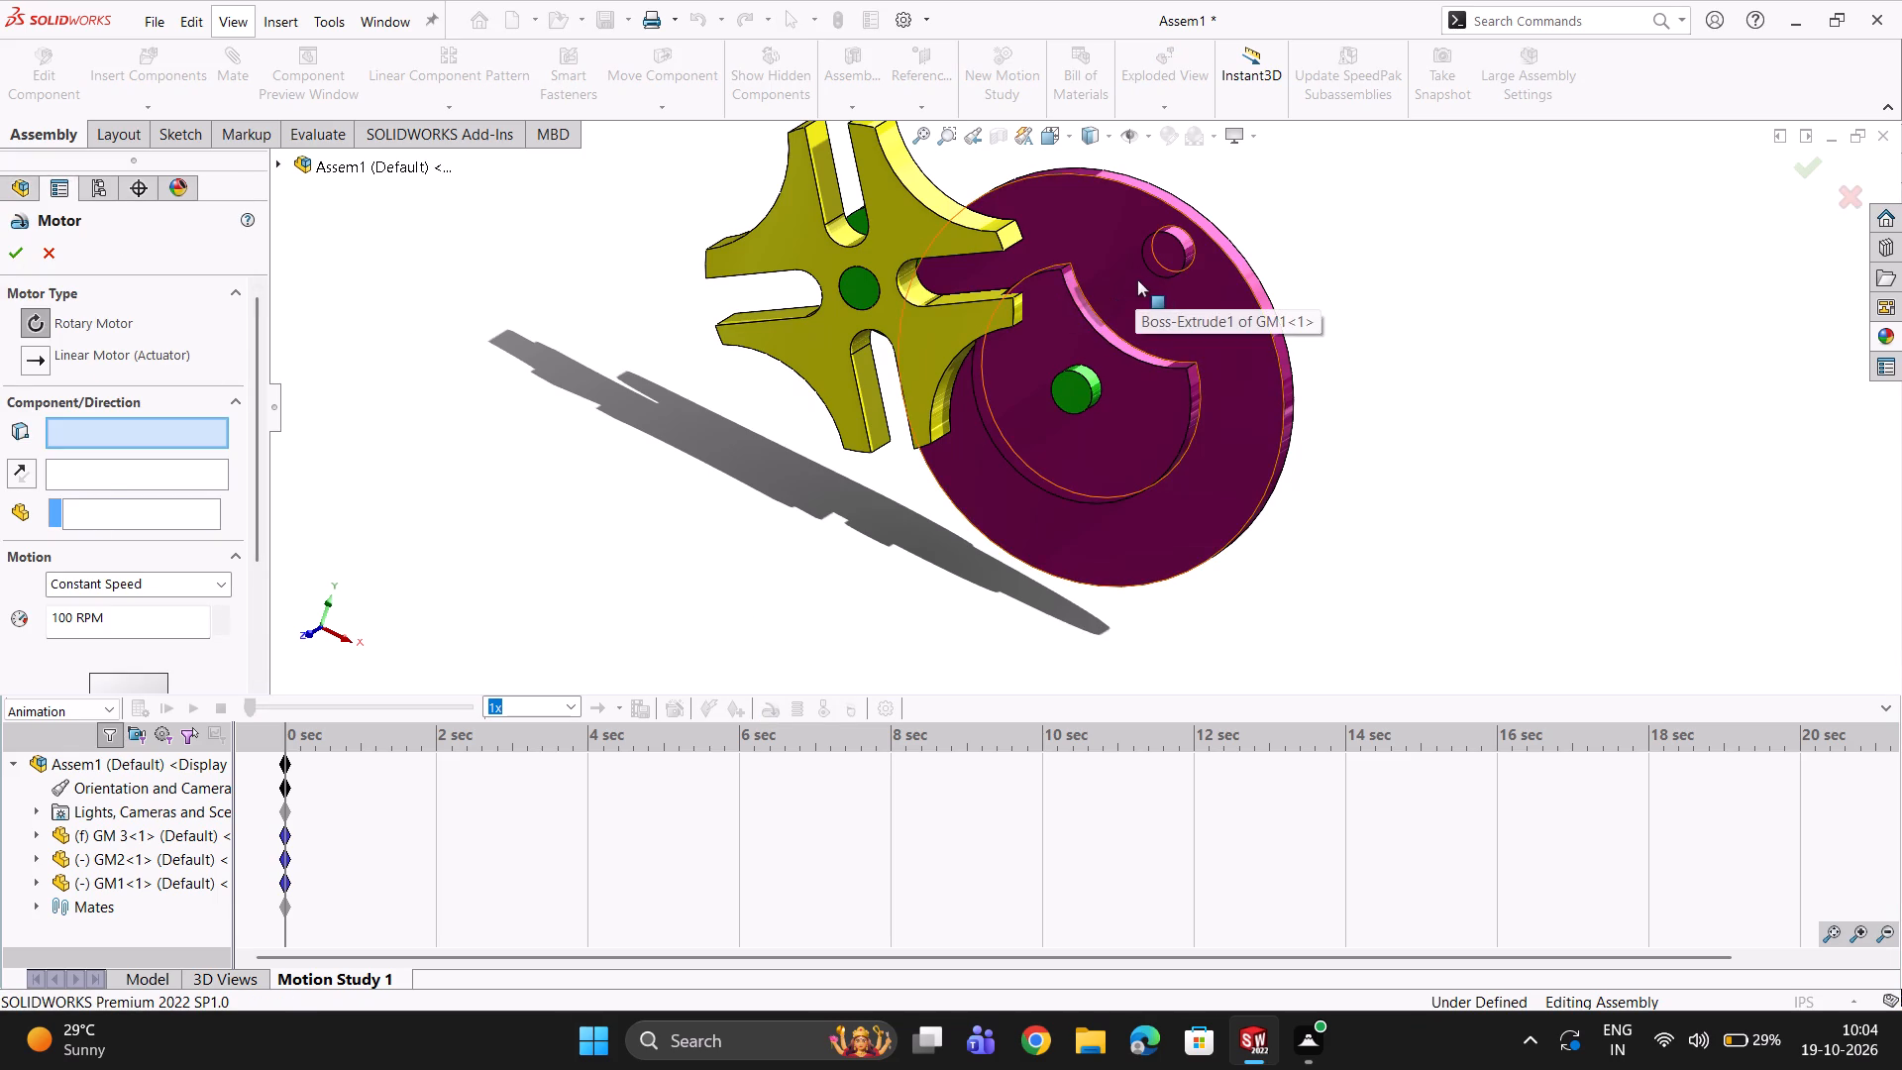
{"action": "left_click", "coordinate": [1194, 289]}
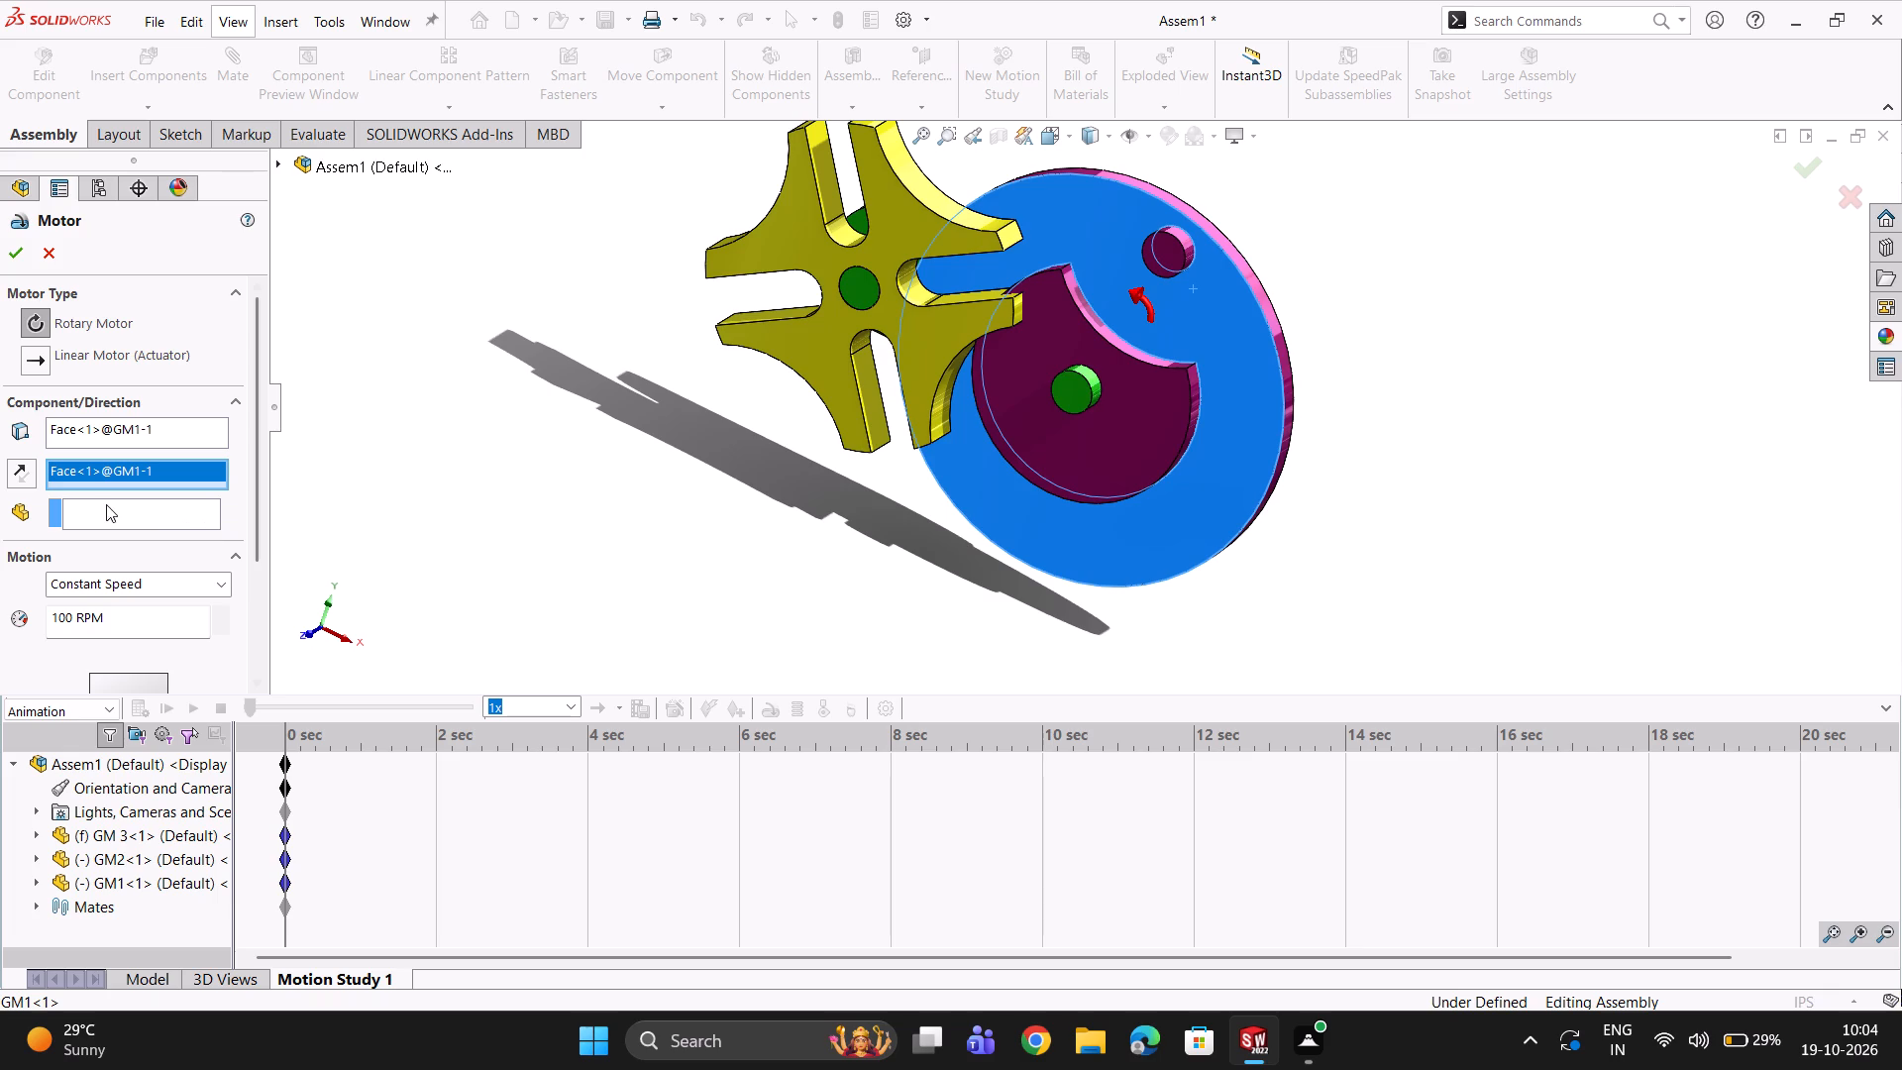
{"action": "left_click", "coordinate": [21, 475]}
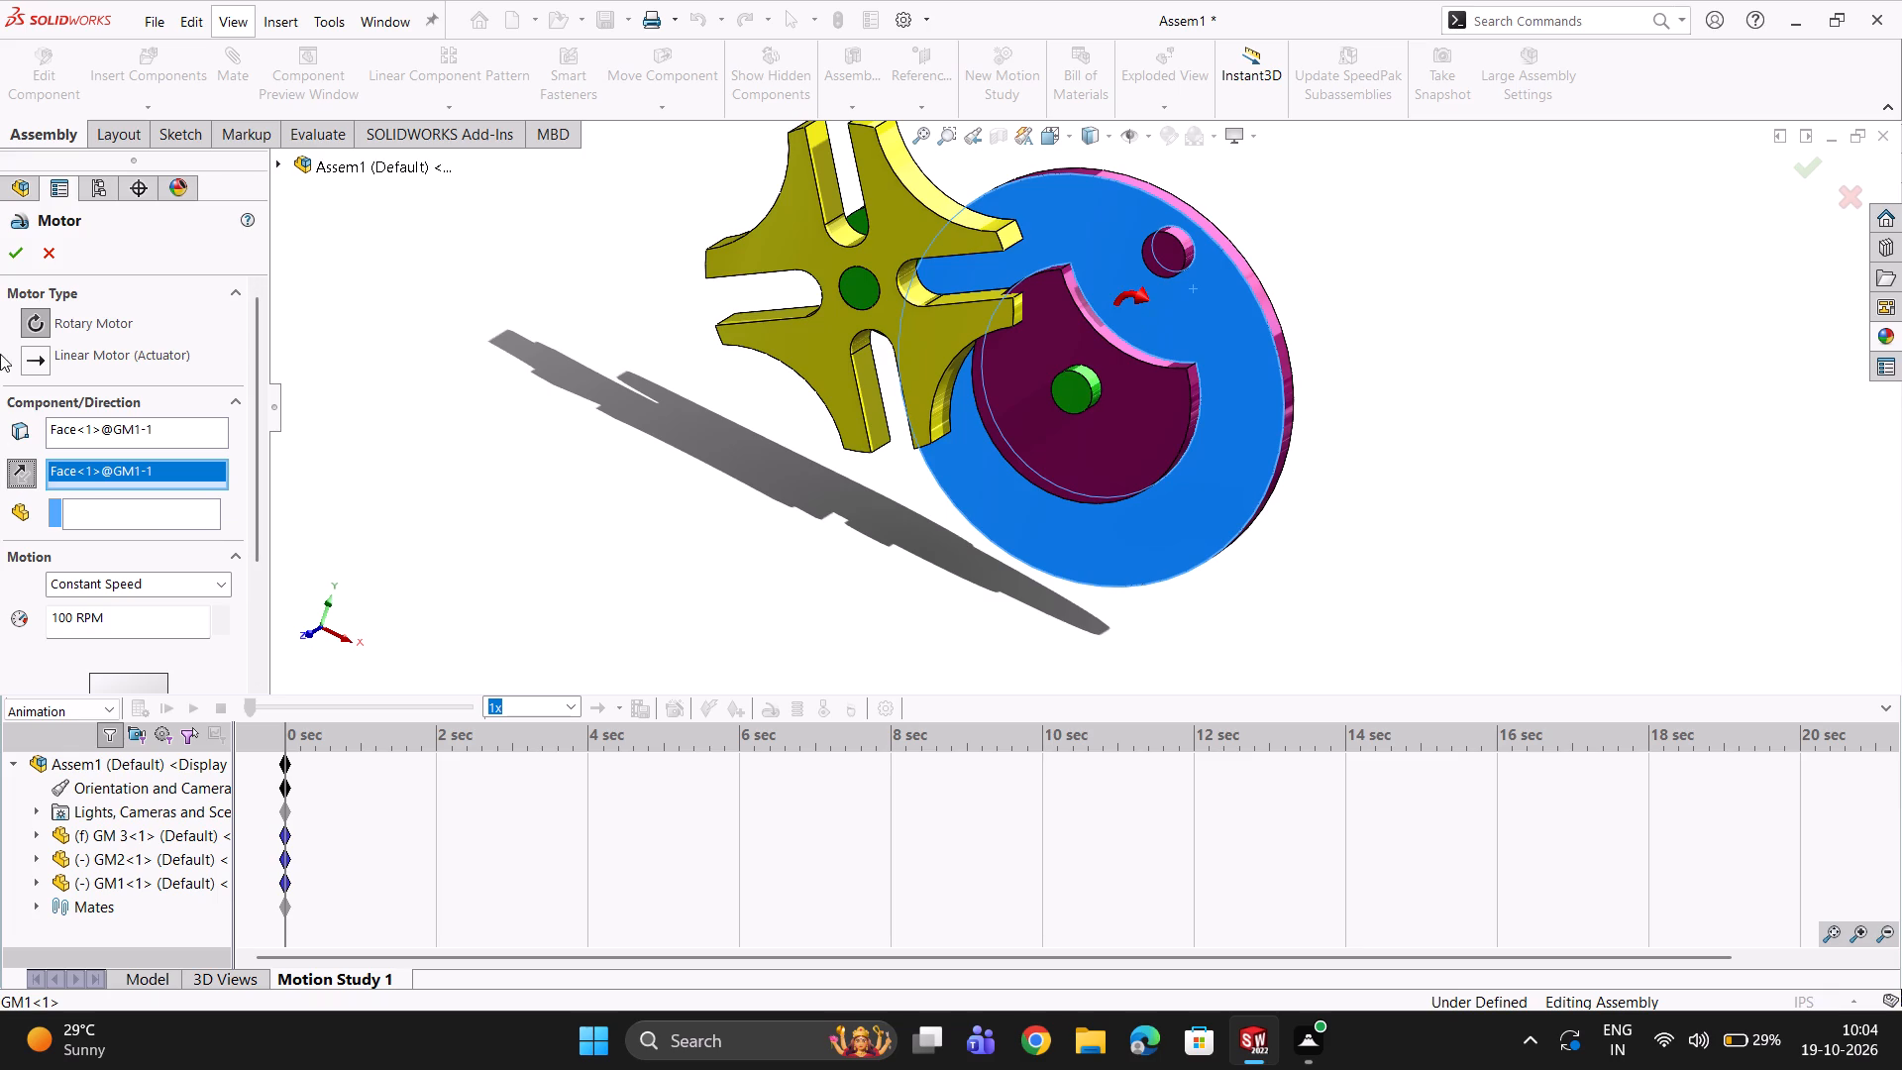
{"action": "double_click", "coordinate": [7, 257]}
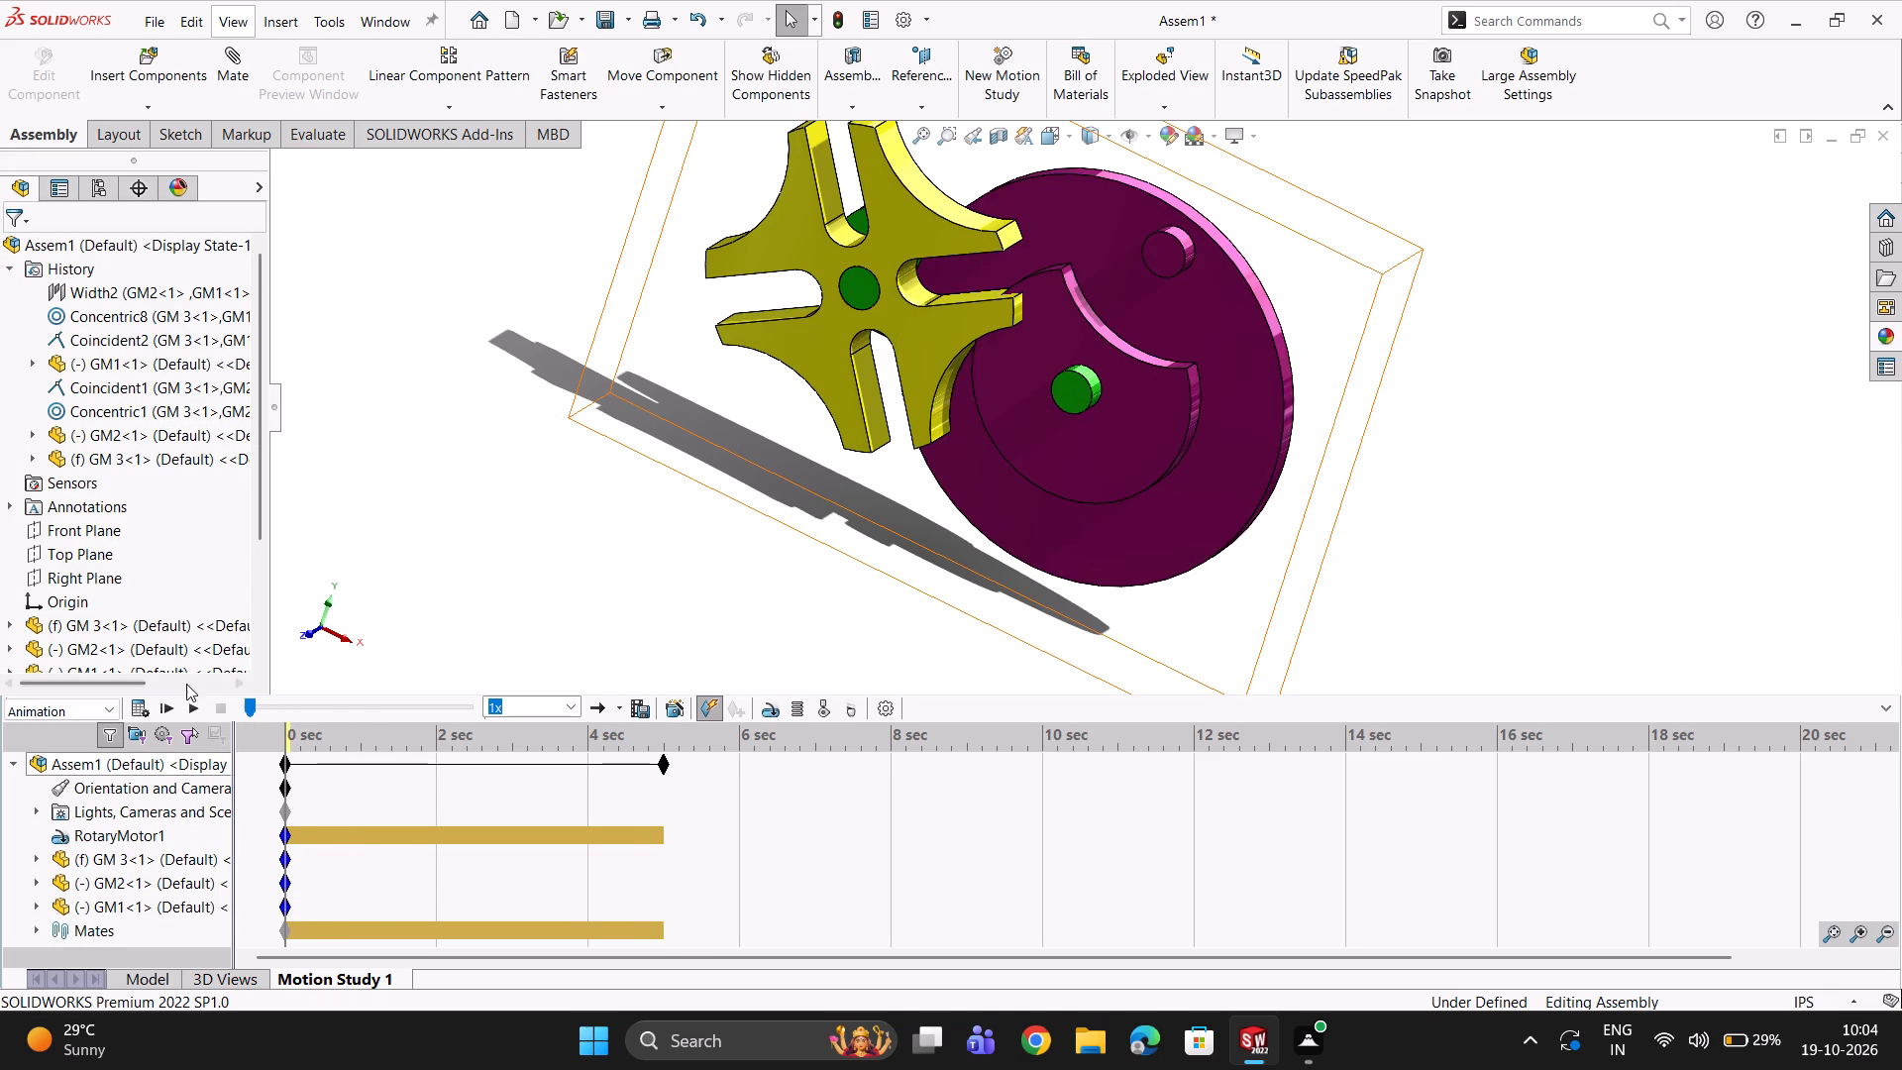
Calculate the motion study and watch the GM1 disc drive the GM2 wheel.
{"action": "double_click", "coordinate": [163, 701]}
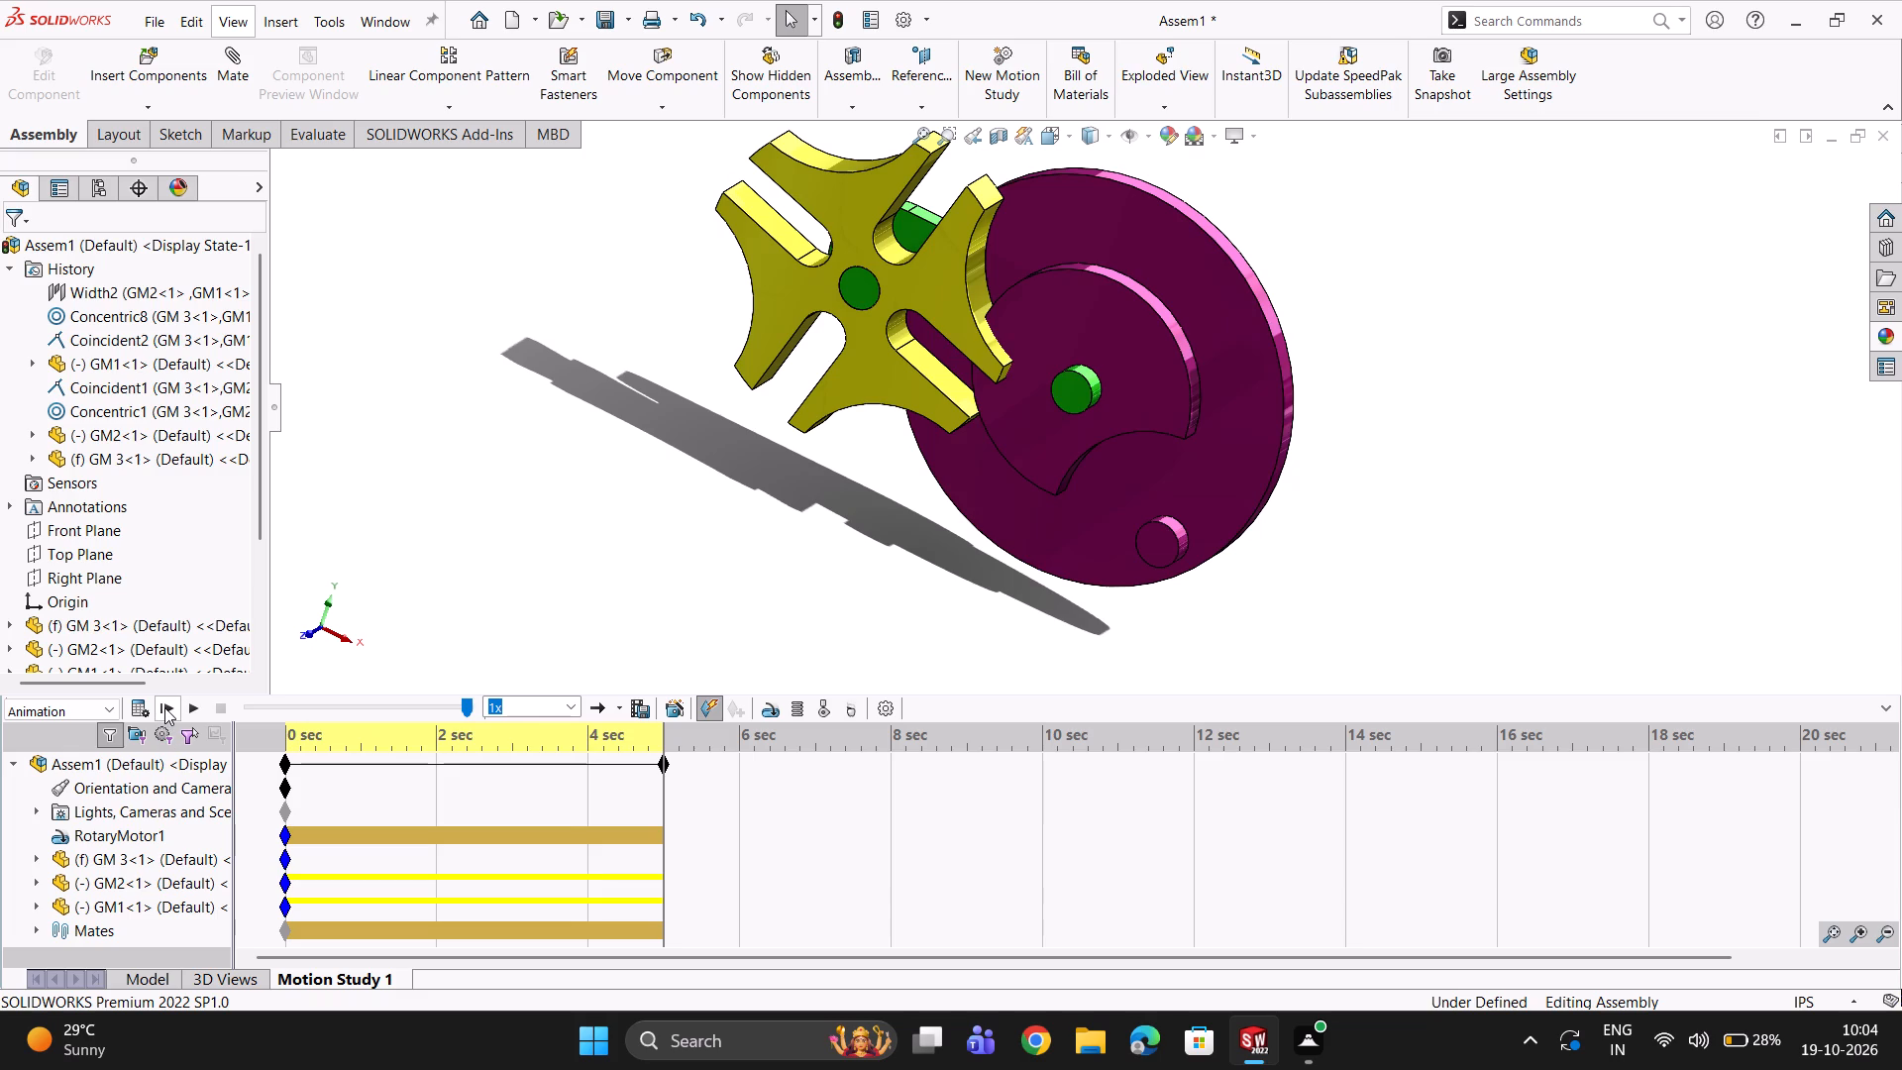
Set the constant speed of the existing rotary motor on GM1 to 10 RPM.
{"action": "left_click", "coordinate": [145, 834]}
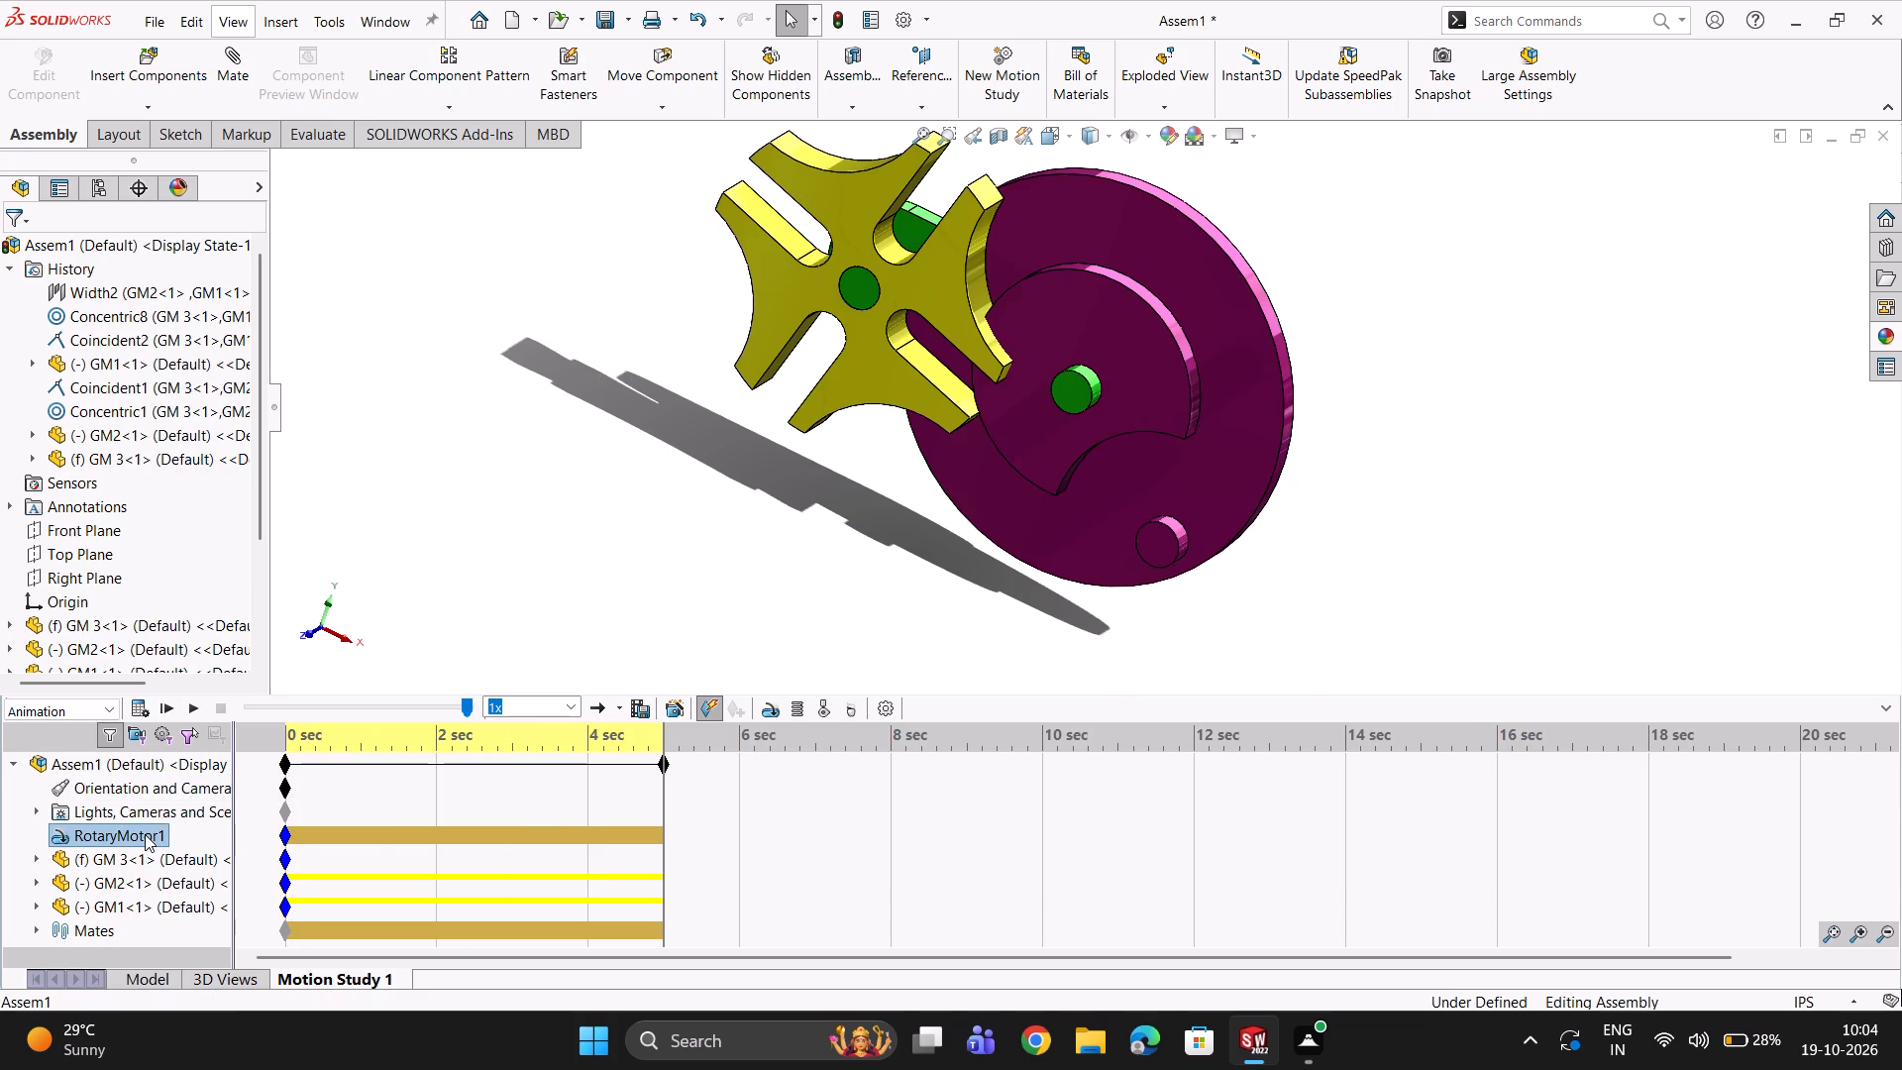
{"action": "left_click", "coordinate": [145, 834]}
{"action": "right_click", "coordinate": [145, 834]}
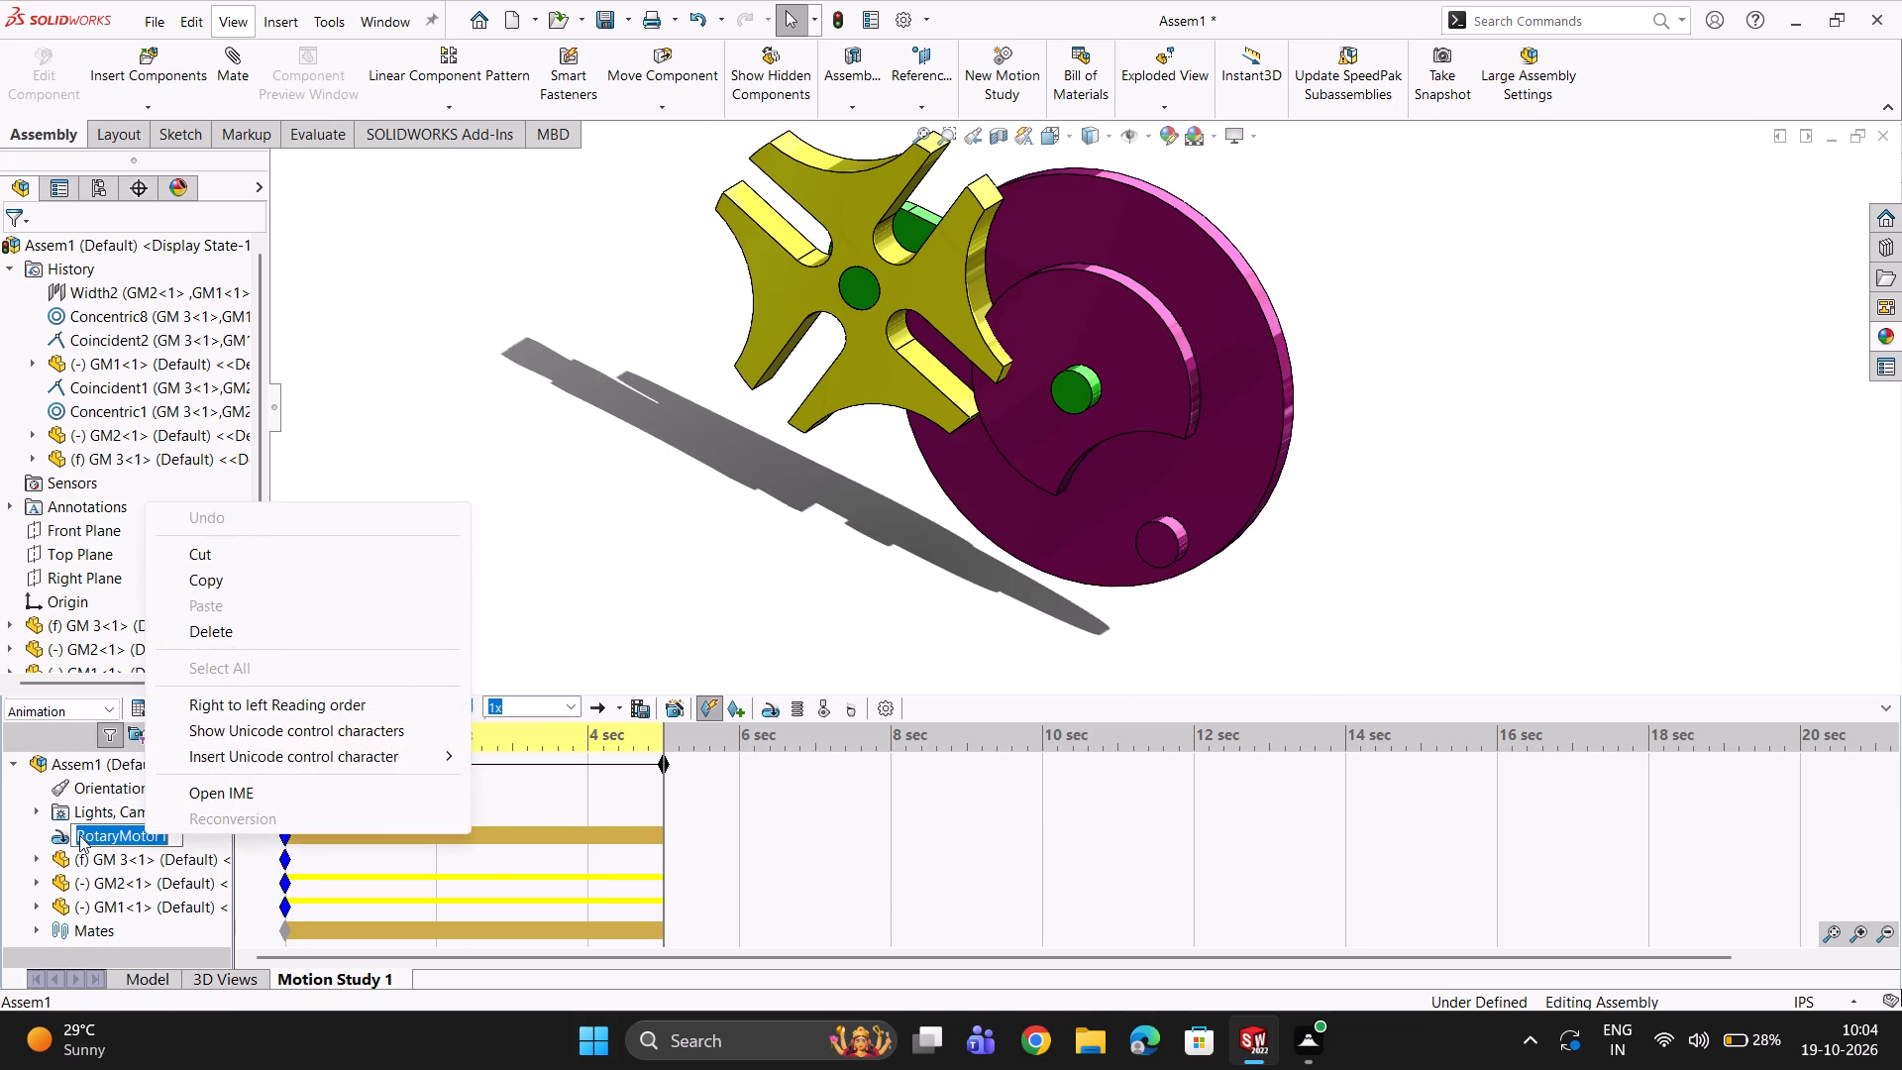
{"action": "left_click", "coordinate": [58, 837]}
{"action": "left_click", "coordinate": [58, 837]}
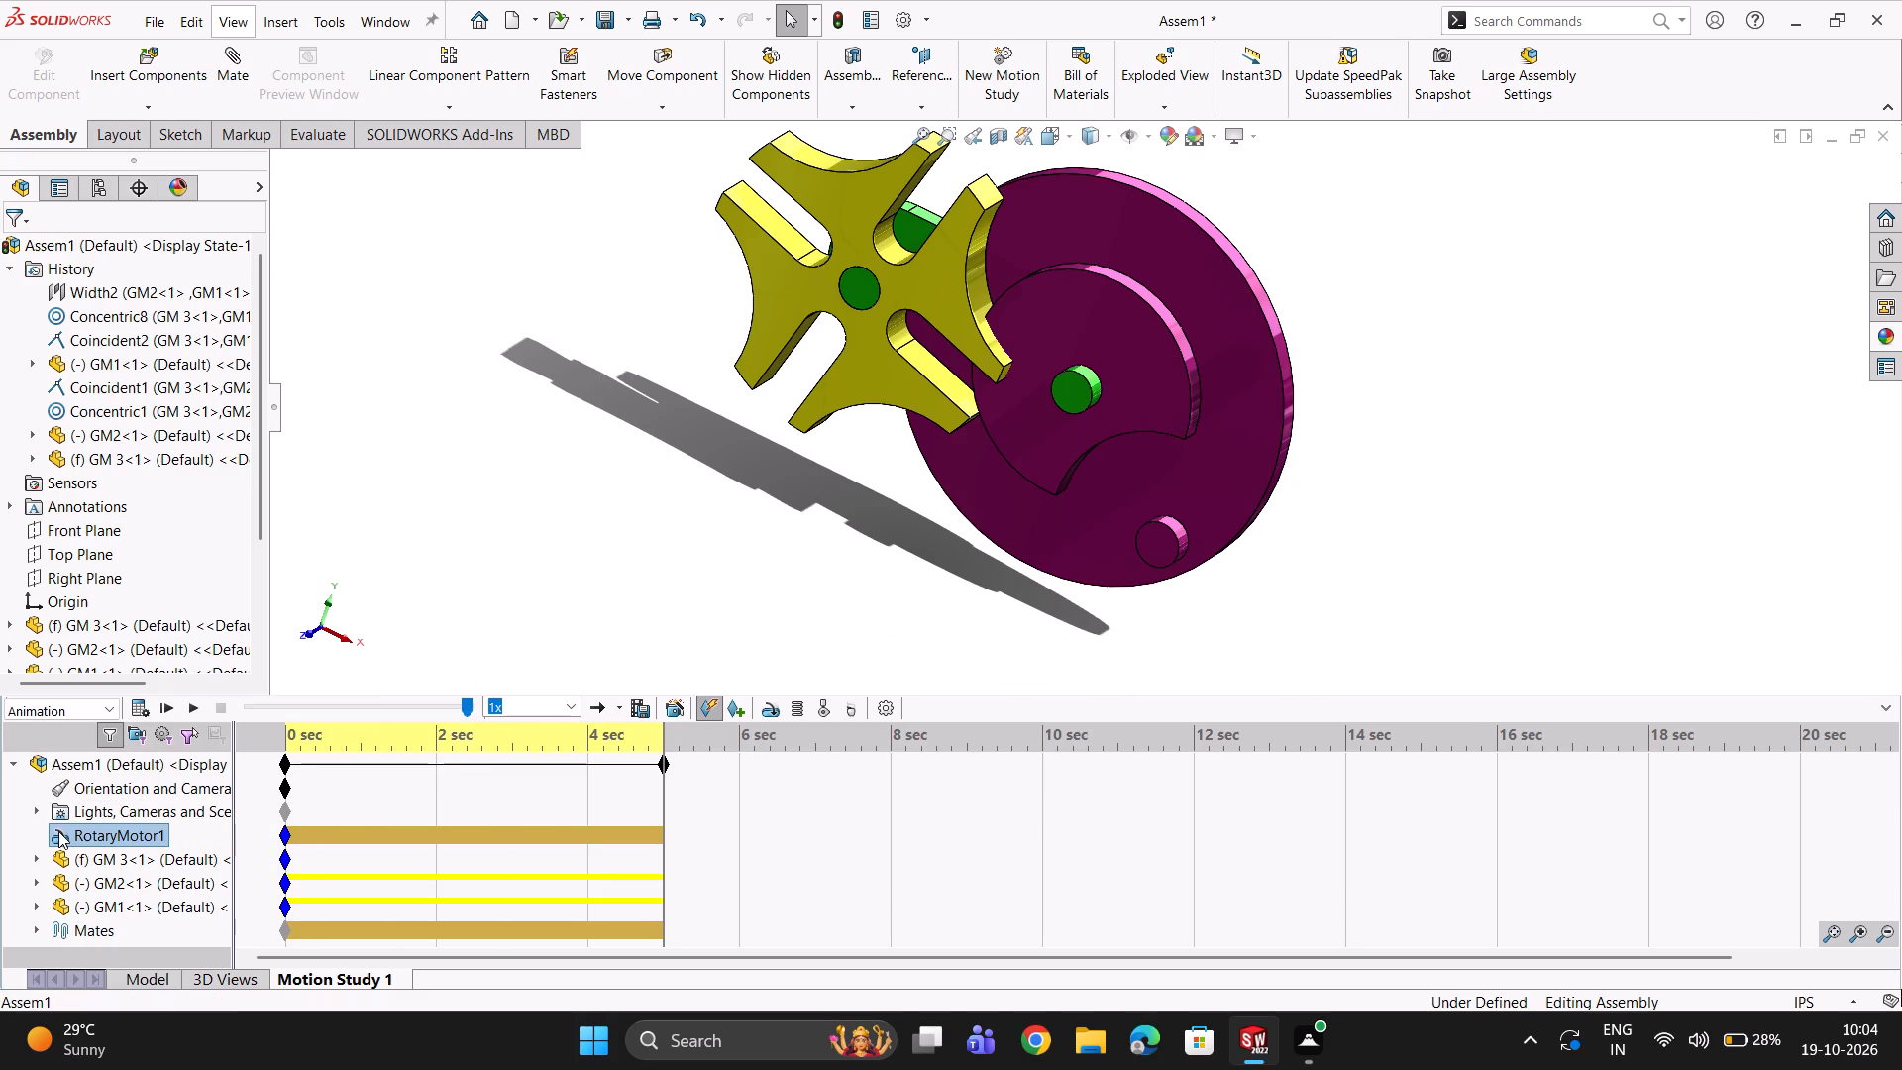
{"action": "triple_click", "coordinate": [58, 831]}
{"action": "right_click", "coordinate": [58, 831]}
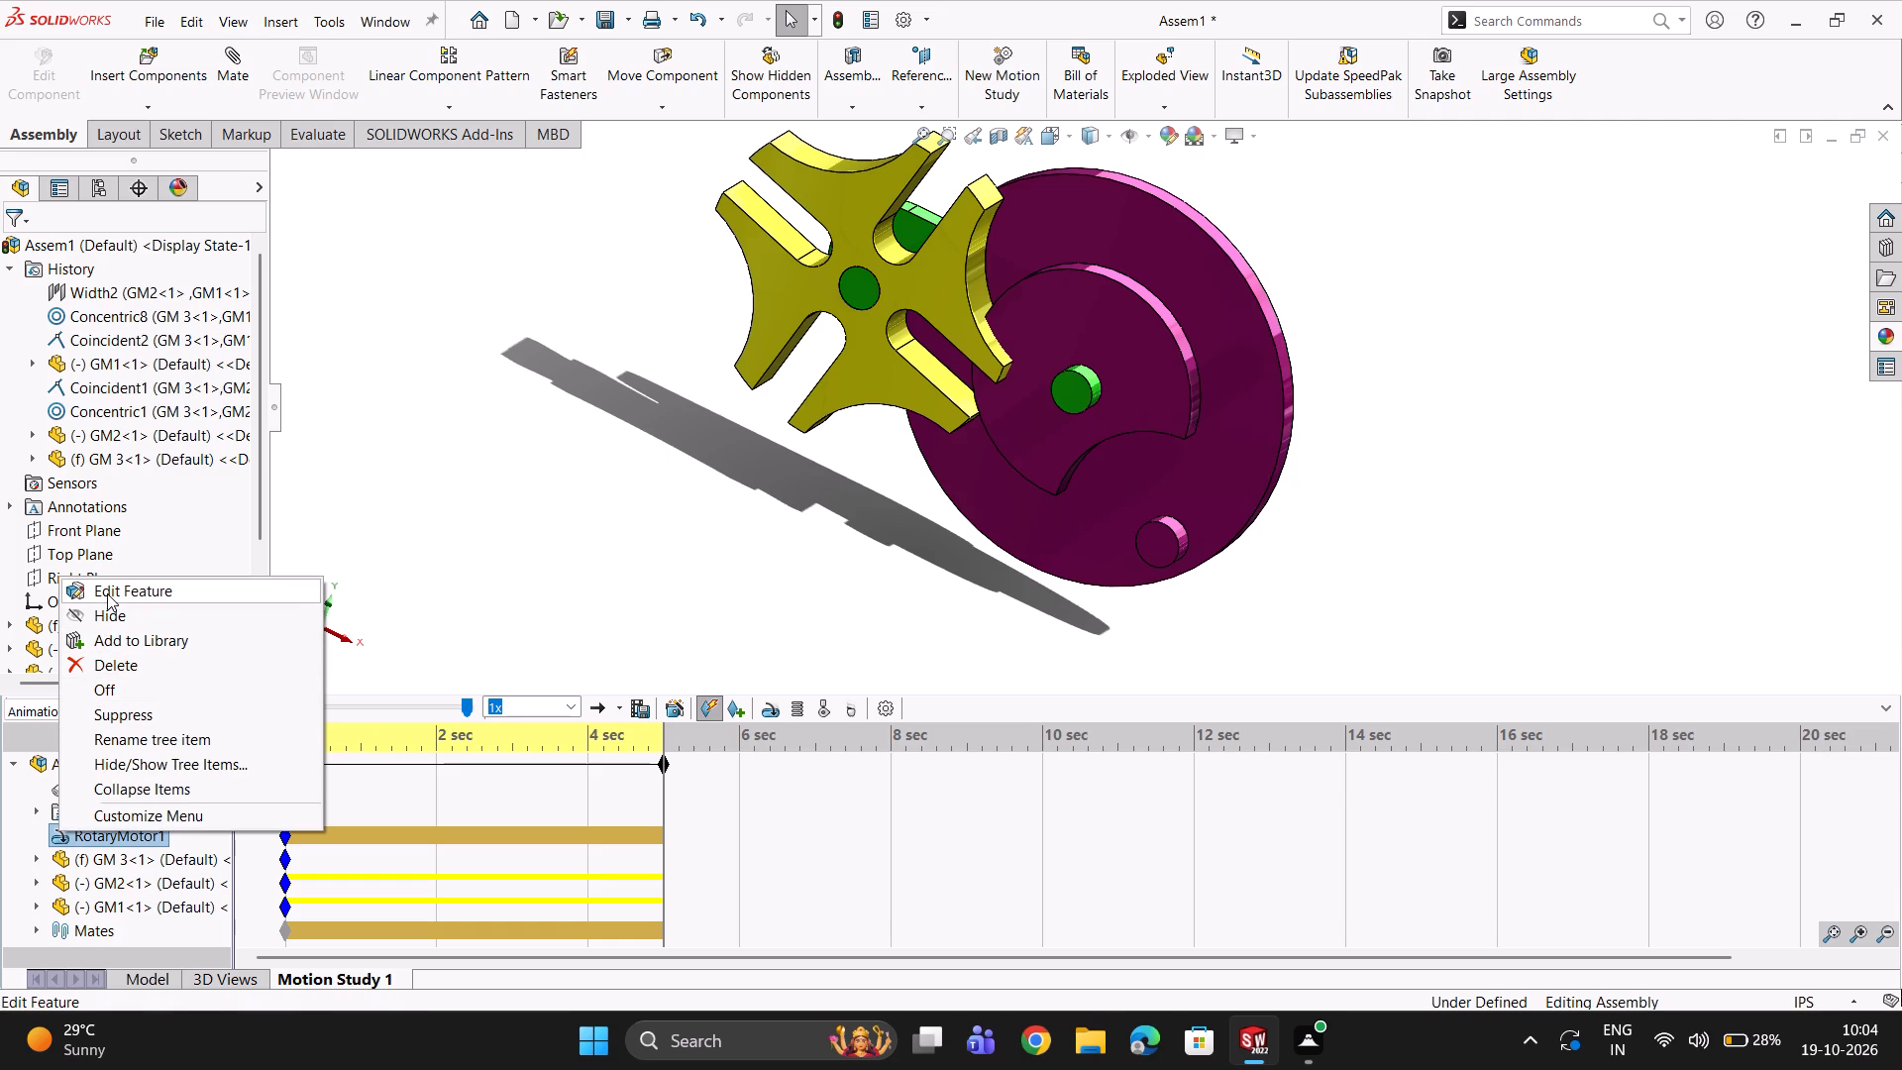
{"action": "left_click", "coordinate": [107, 593]}
{"action": "double_click", "coordinate": [113, 505]}
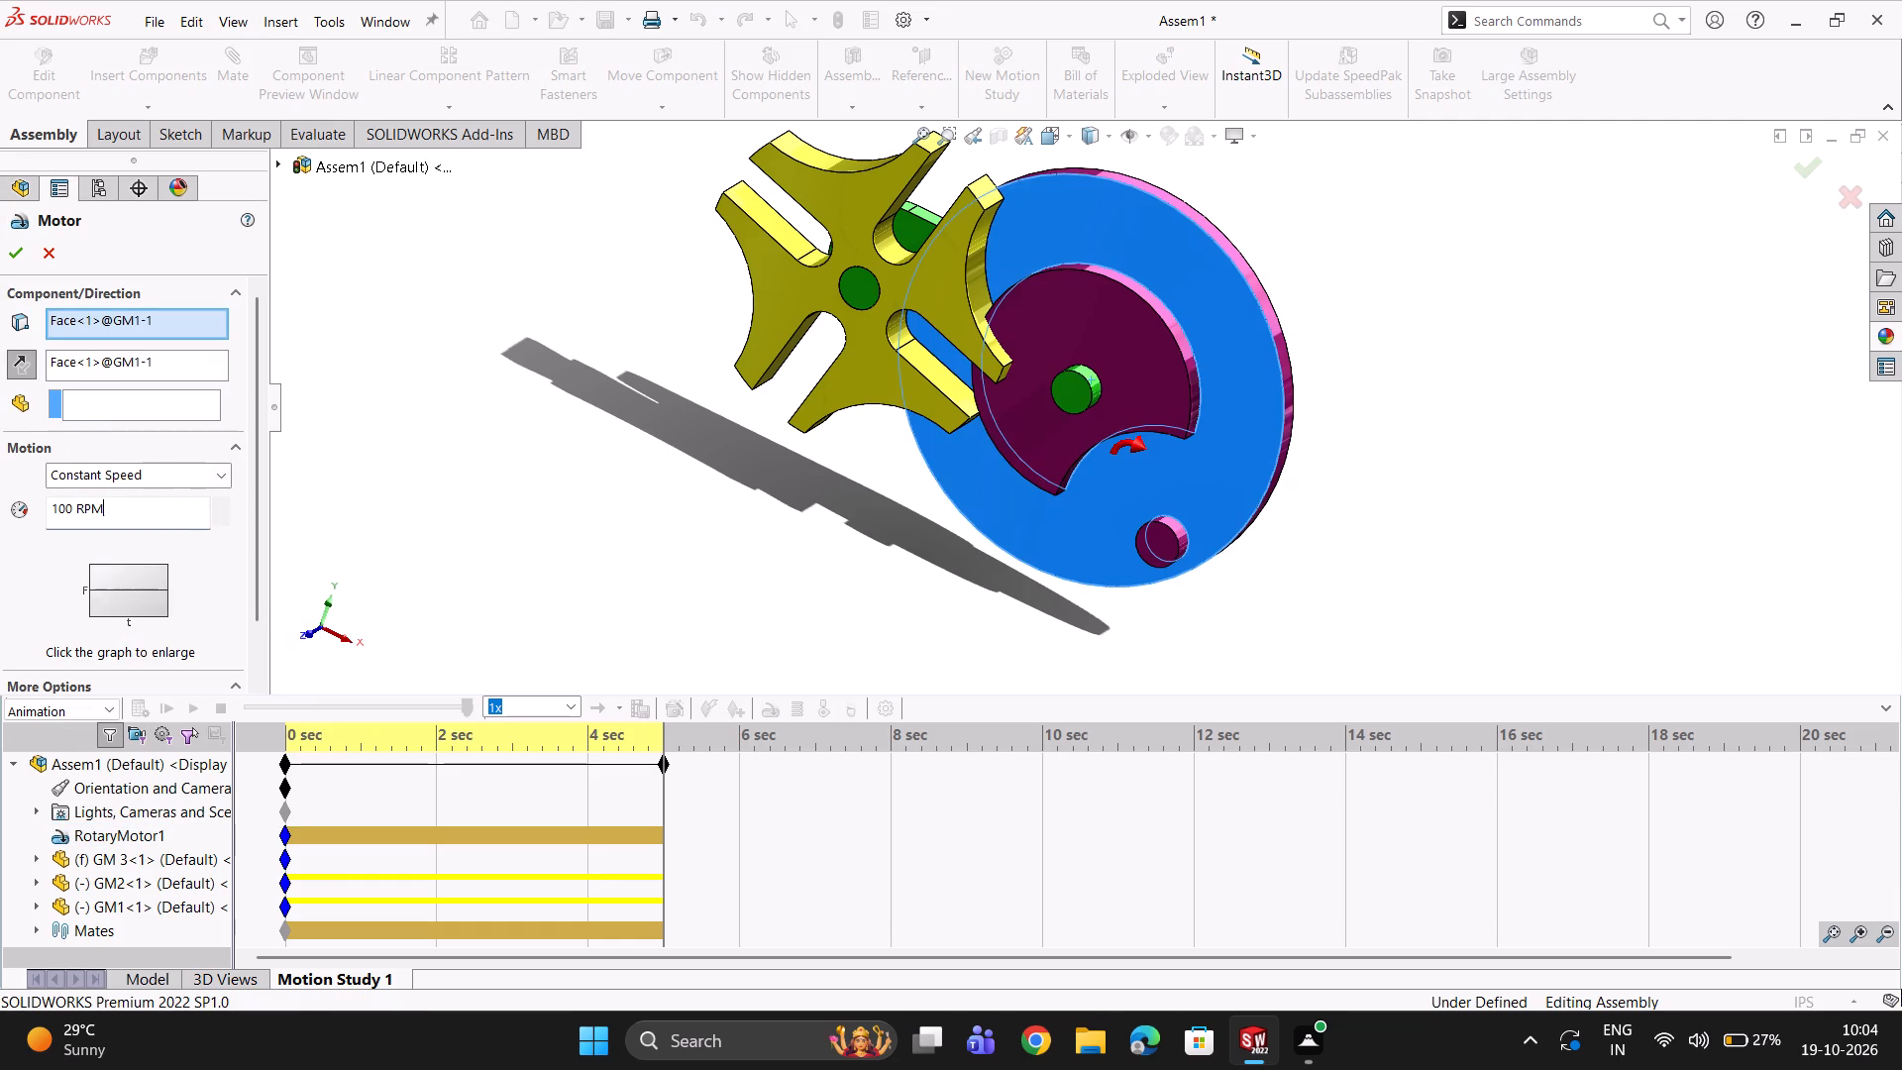
{"action": "left_click", "coordinate": [114, 511]}
{"action": "double_click", "coordinate": [66, 513]}
{"action": "type", "text": "10"}
{"action": "key", "text": "Return"}
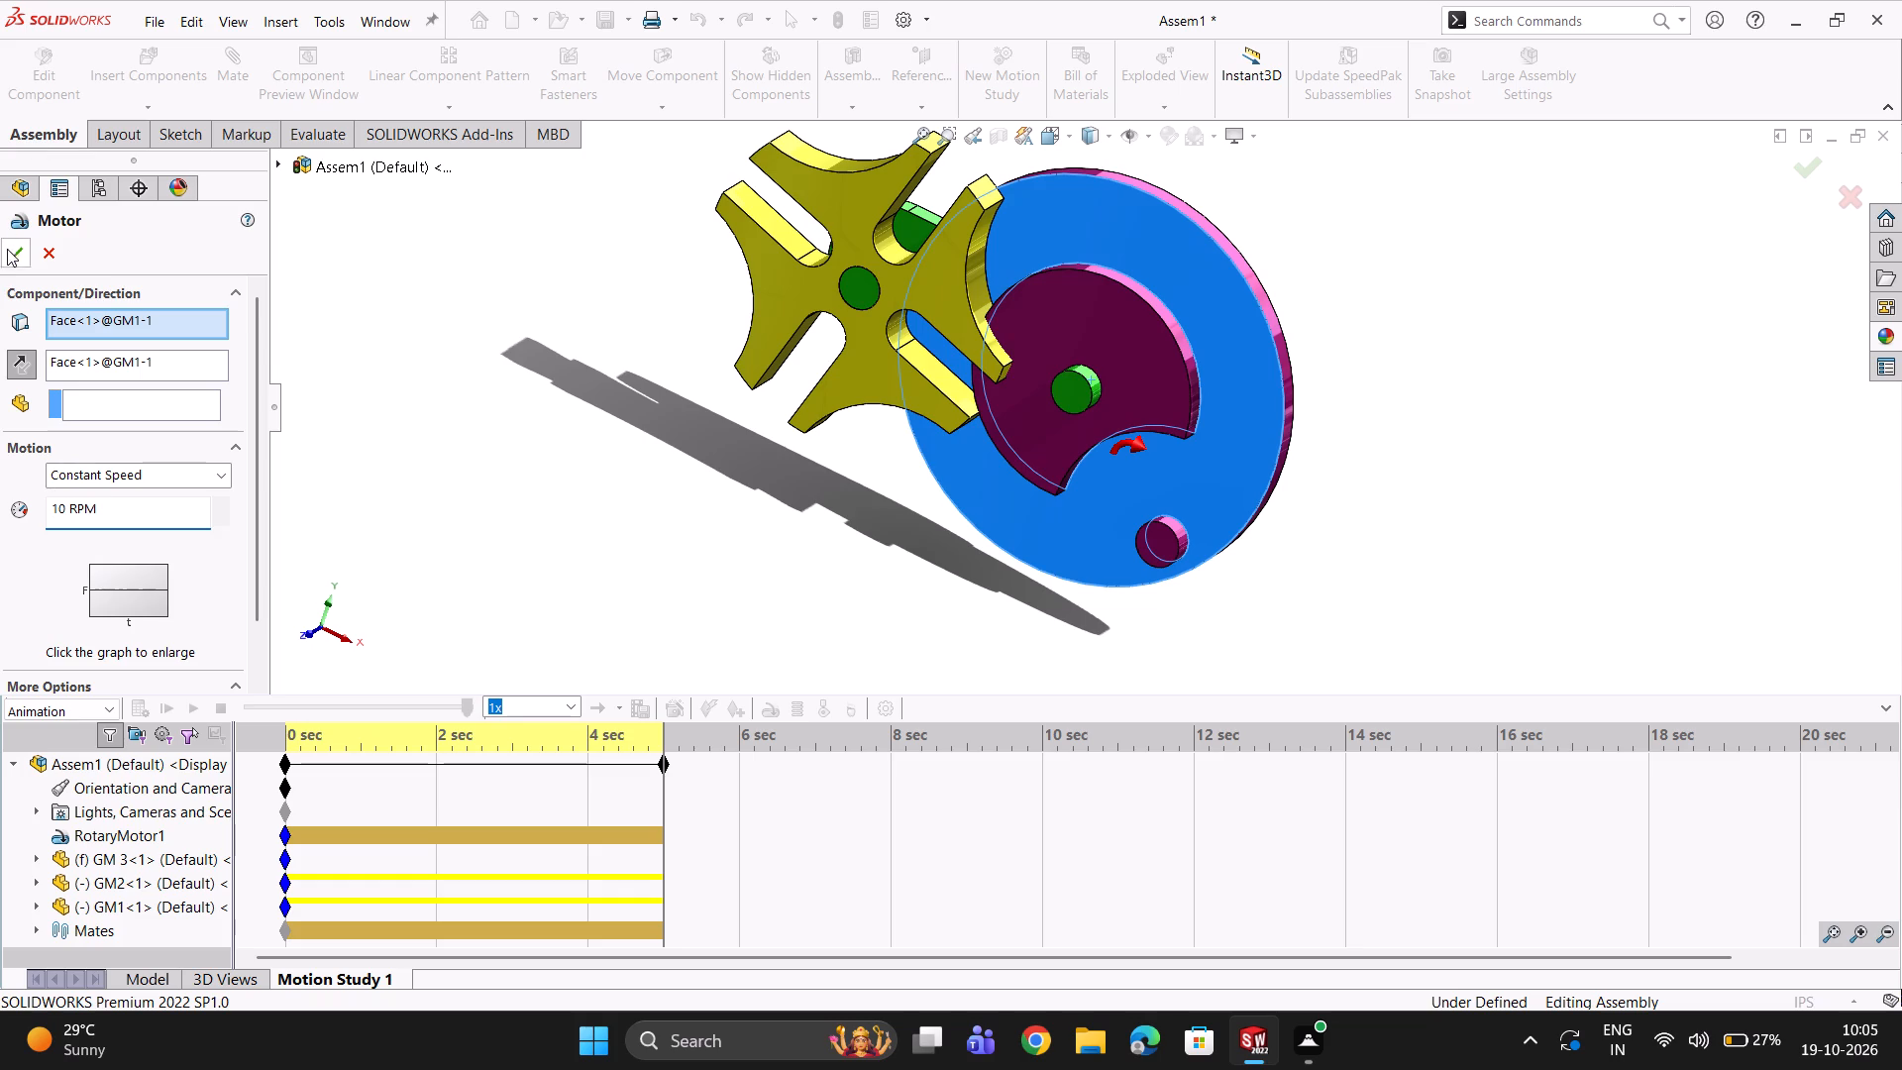
{"action": "left_click", "coordinate": [13, 252]}
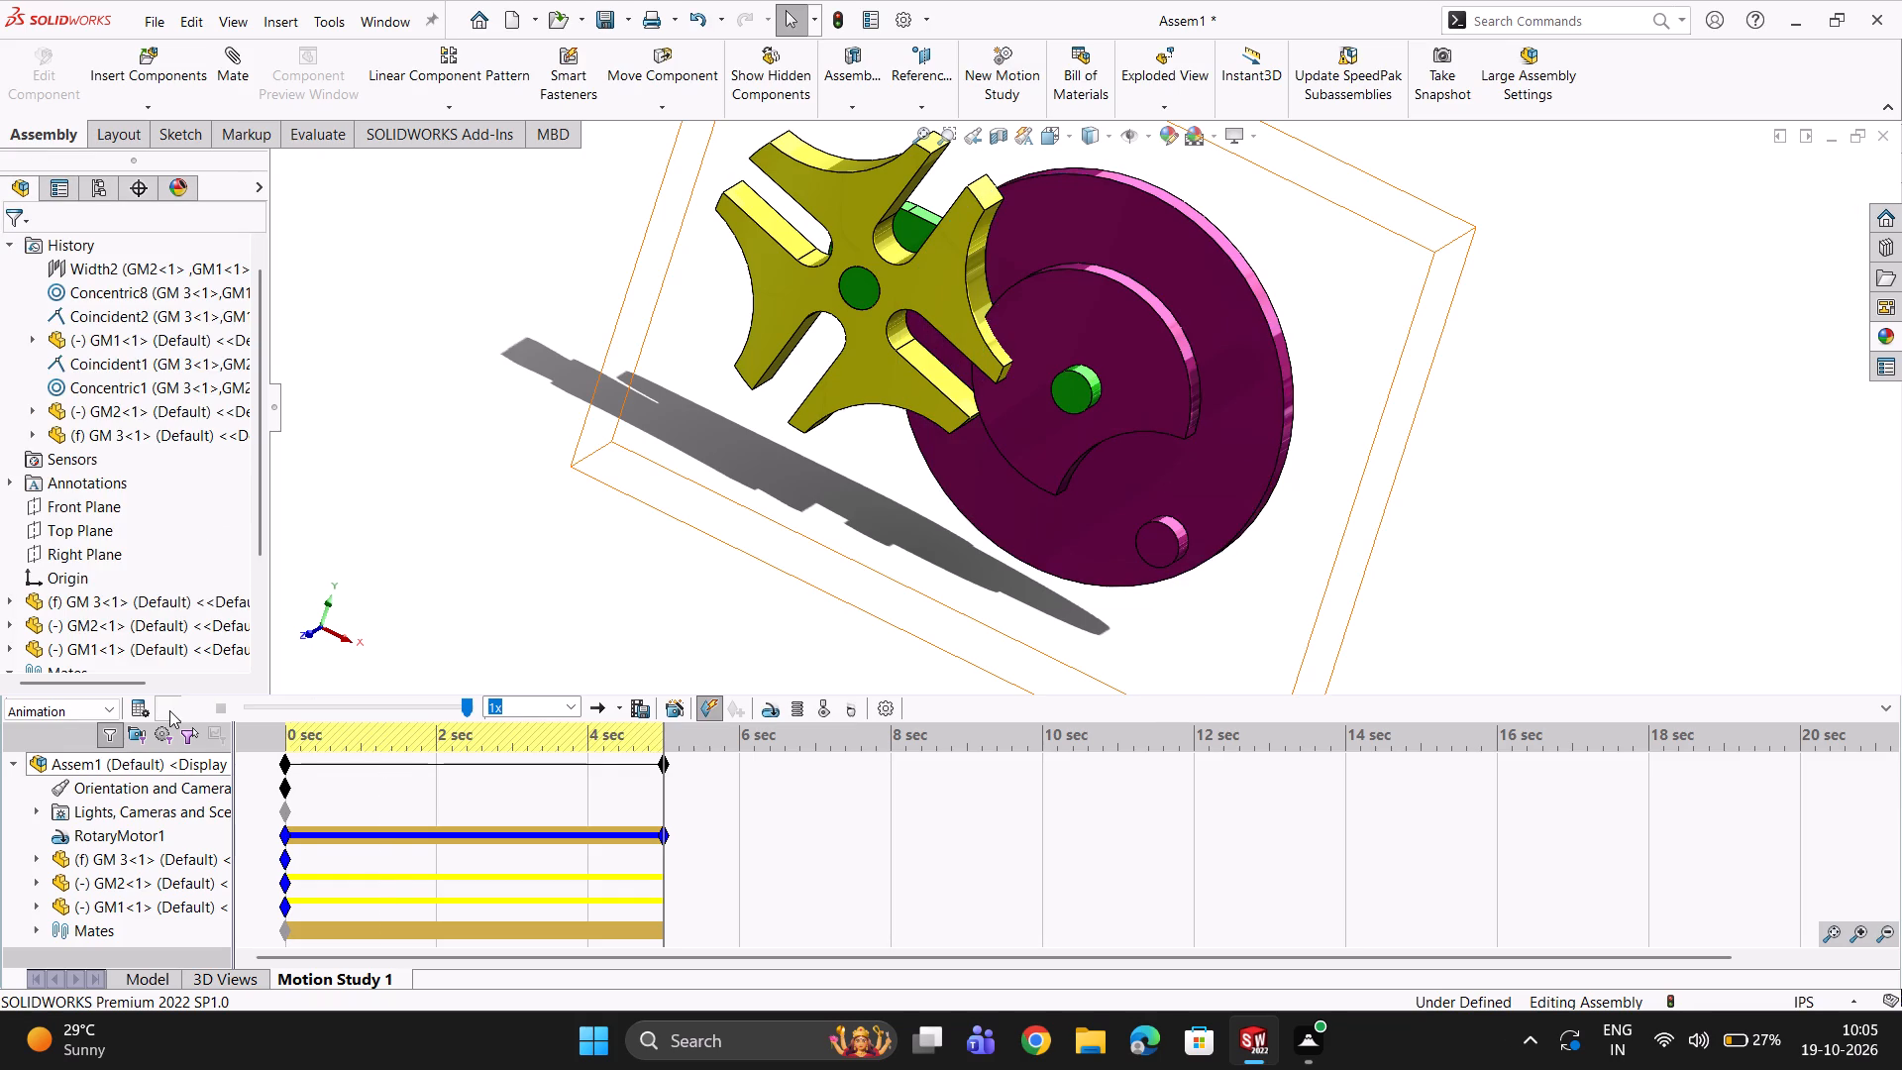
Recalculate the motion study and watch how the pin and wheel move at the new motor speed.
{"action": "left_click", "coordinate": [169, 710]}
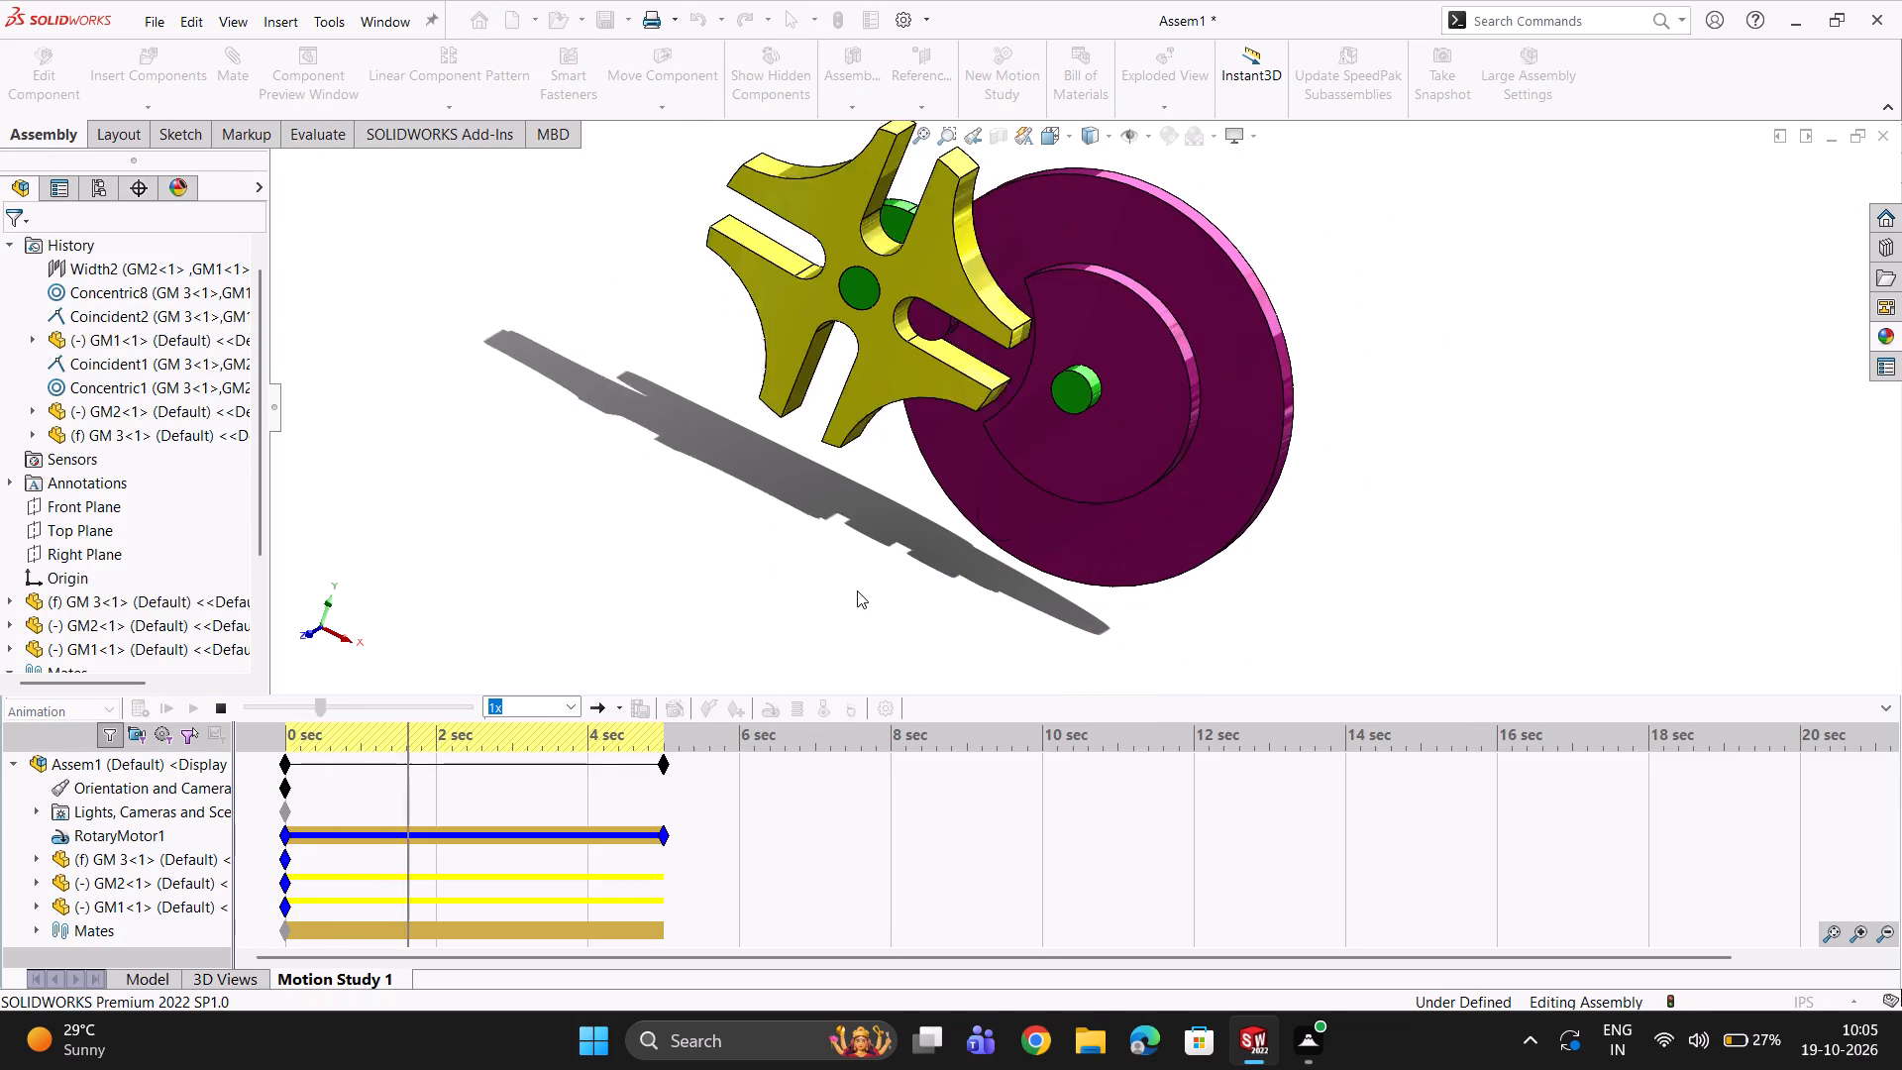
{"action": "scroll", "coordinate": [1088, 552], "scroll_direction": "down", "scroll_amount": 1}
{"action": "scroll", "coordinate": [1100, 528], "scroll_direction": "up", "scroll_amount": 4}
{"action": "scroll", "coordinate": [1188, 327], "scroll_direction": "down", "scroll_amount": 2}
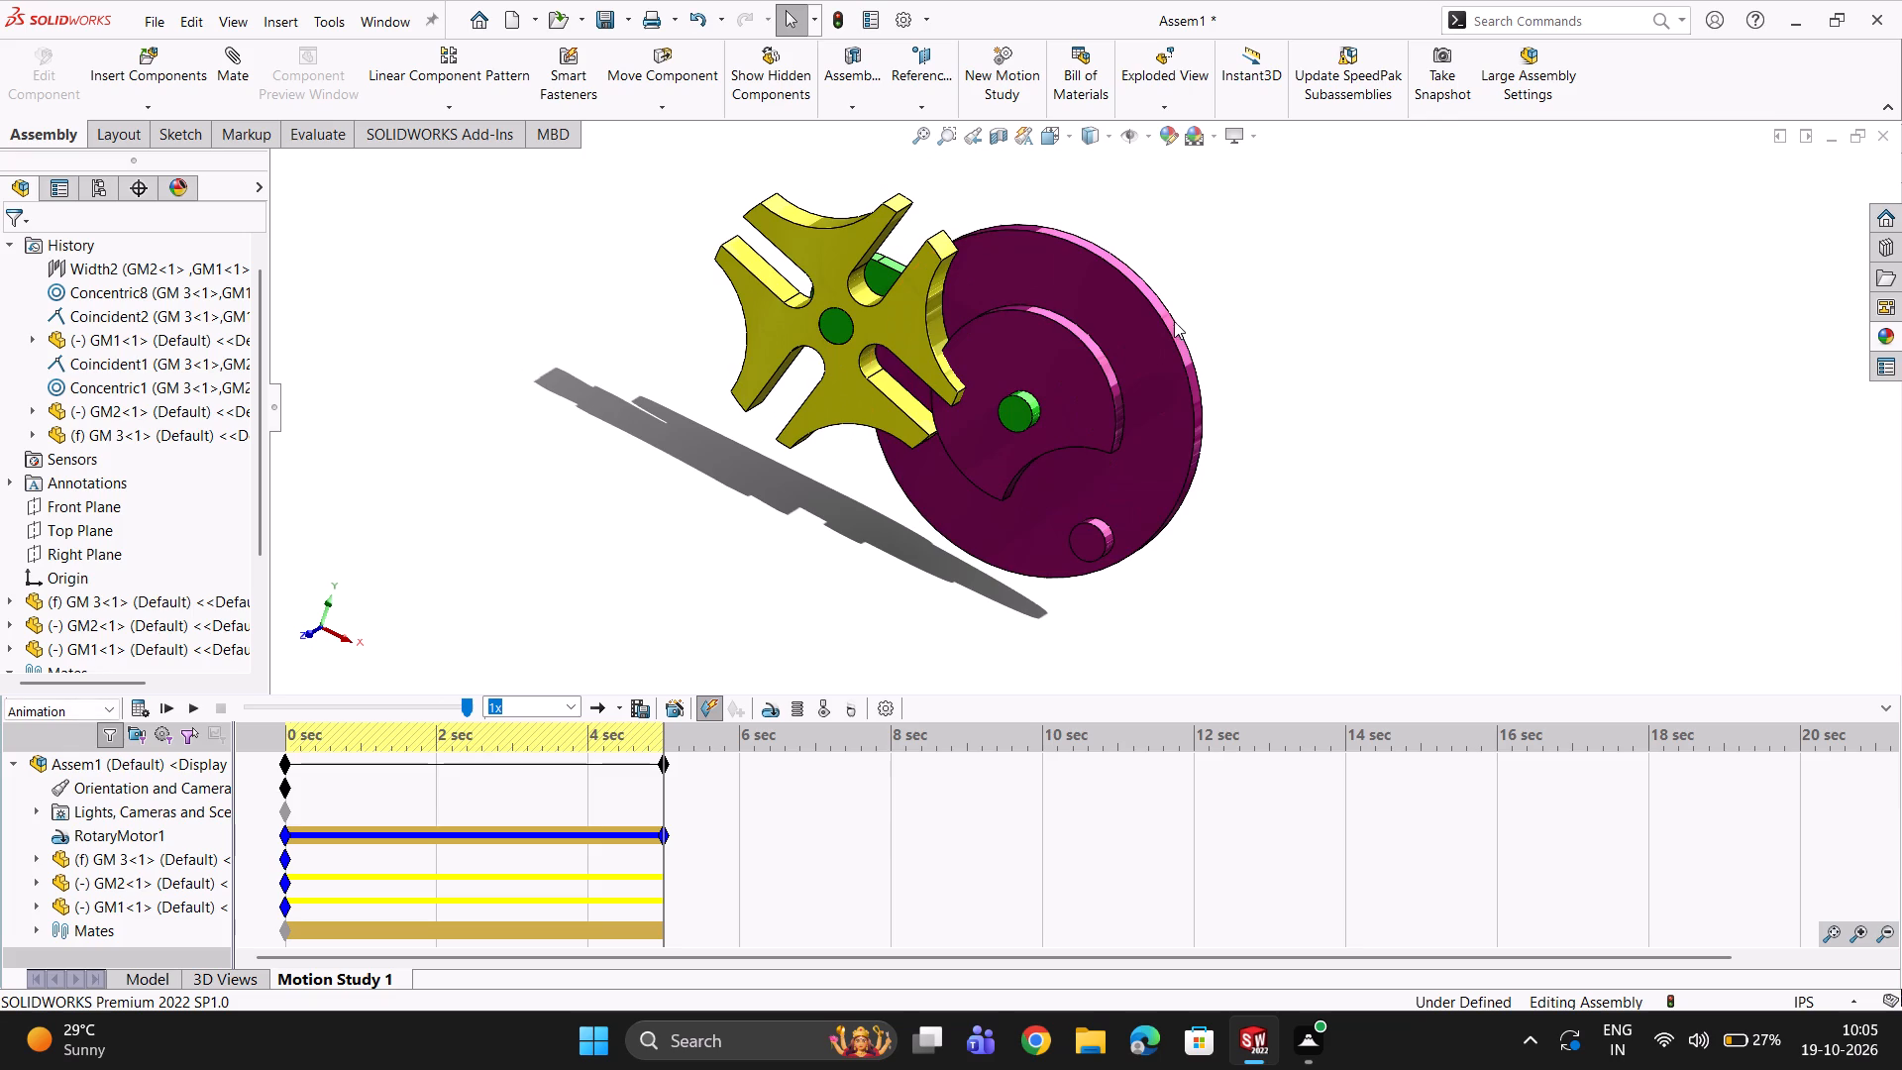
Try rotating the GM2 wheel by hand within the motion study.
{"action": "left_click_drag", "start_coordinate": [907, 340], "coordinate": [911, 352]}
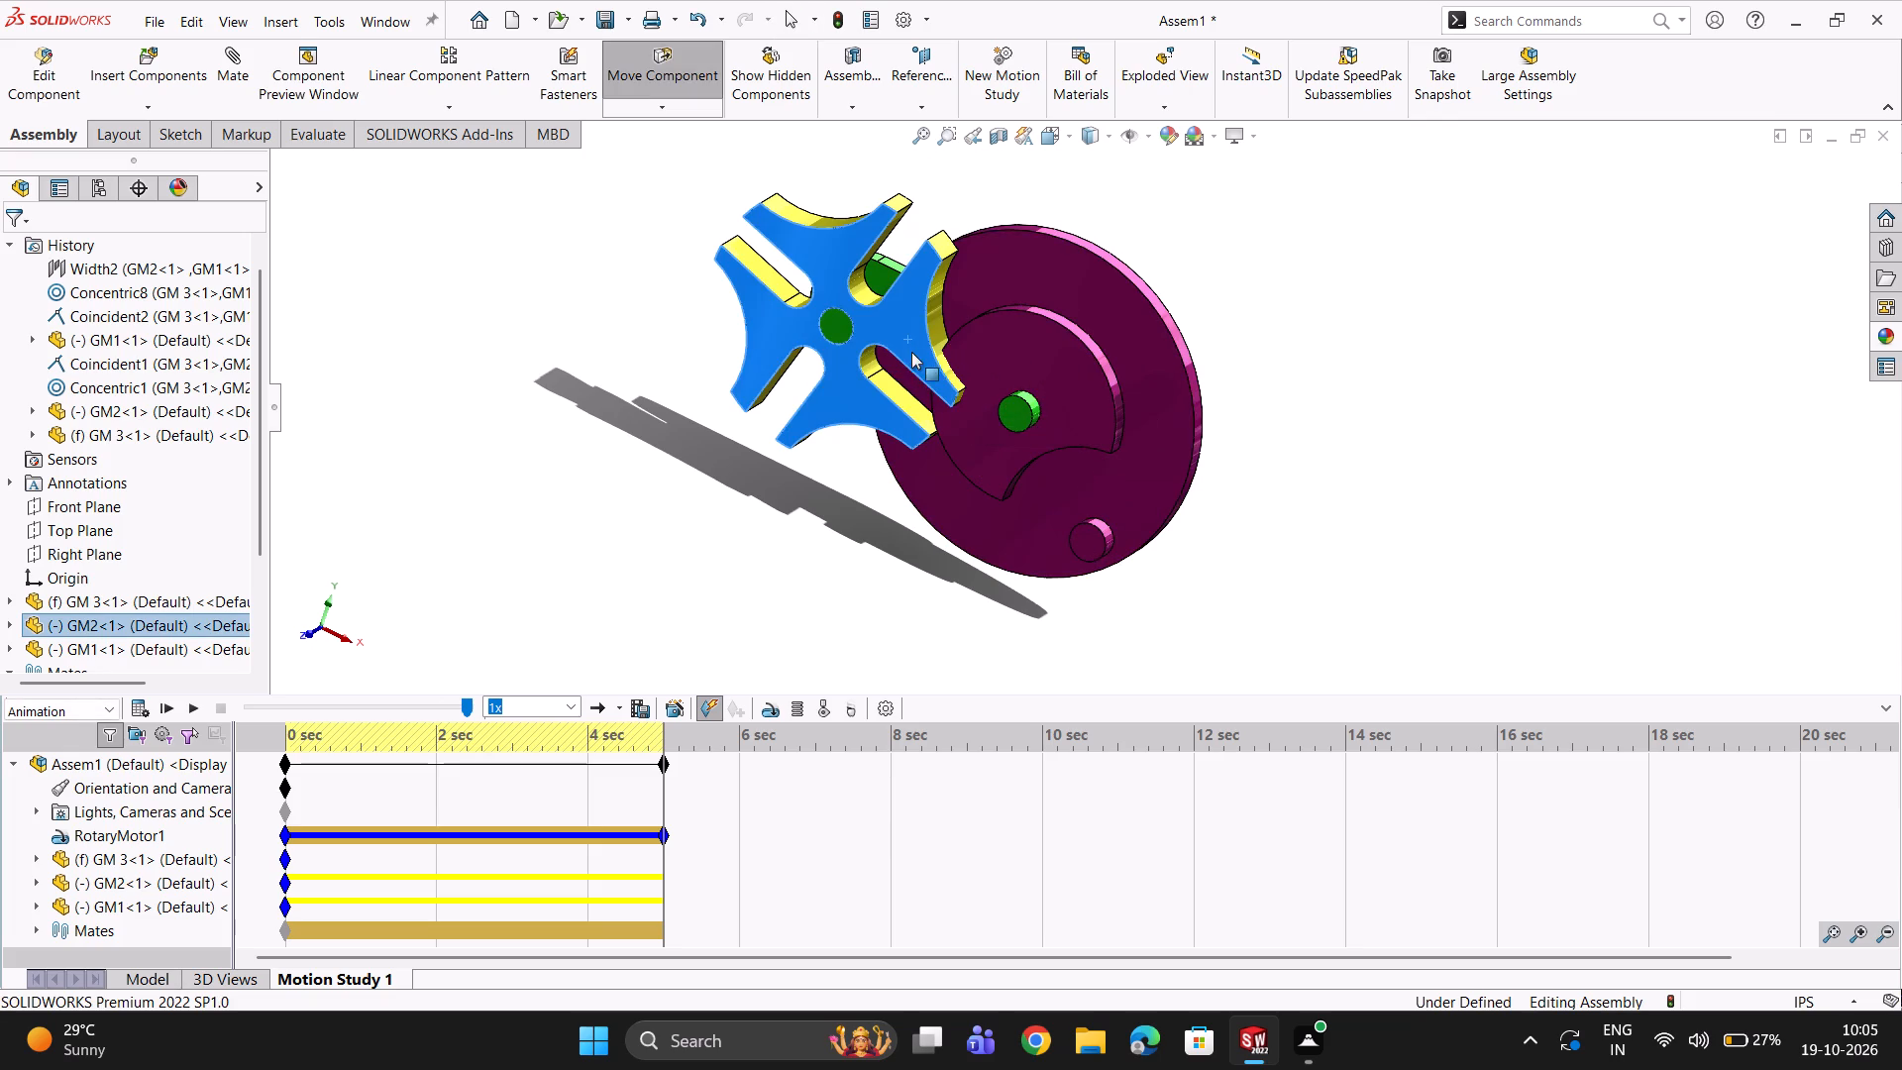
{"action": "left_click_drag", "start_coordinate": [911, 352], "coordinate": [912, 403]}
{"action": "left_click_drag", "start_coordinate": [759, 342], "coordinate": [760, 374]}
{"action": "left_click", "coordinate": [760, 374]}
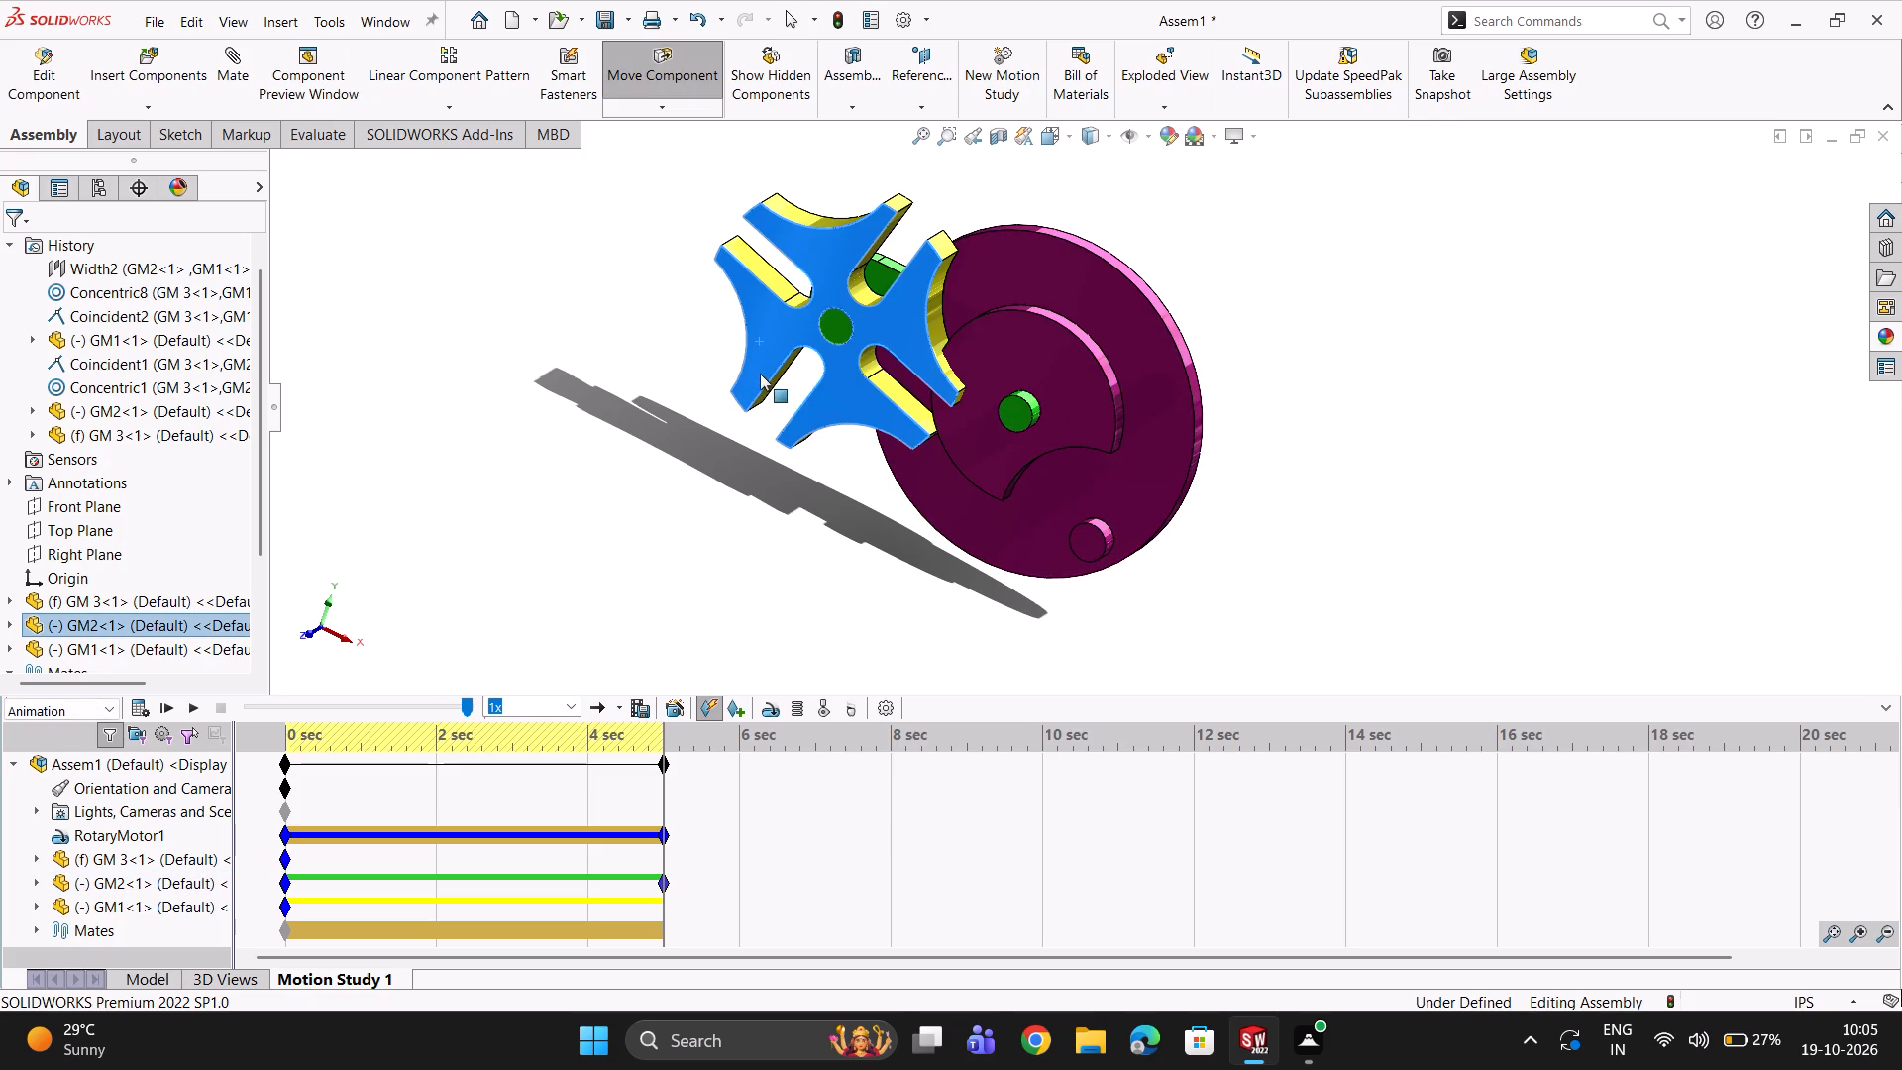
Return to the model, rotate the GM2 wheel, and examine how GM1's drive pin lines up with the slot from several angles.
{"action": "left_click", "coordinate": [158, 982]}
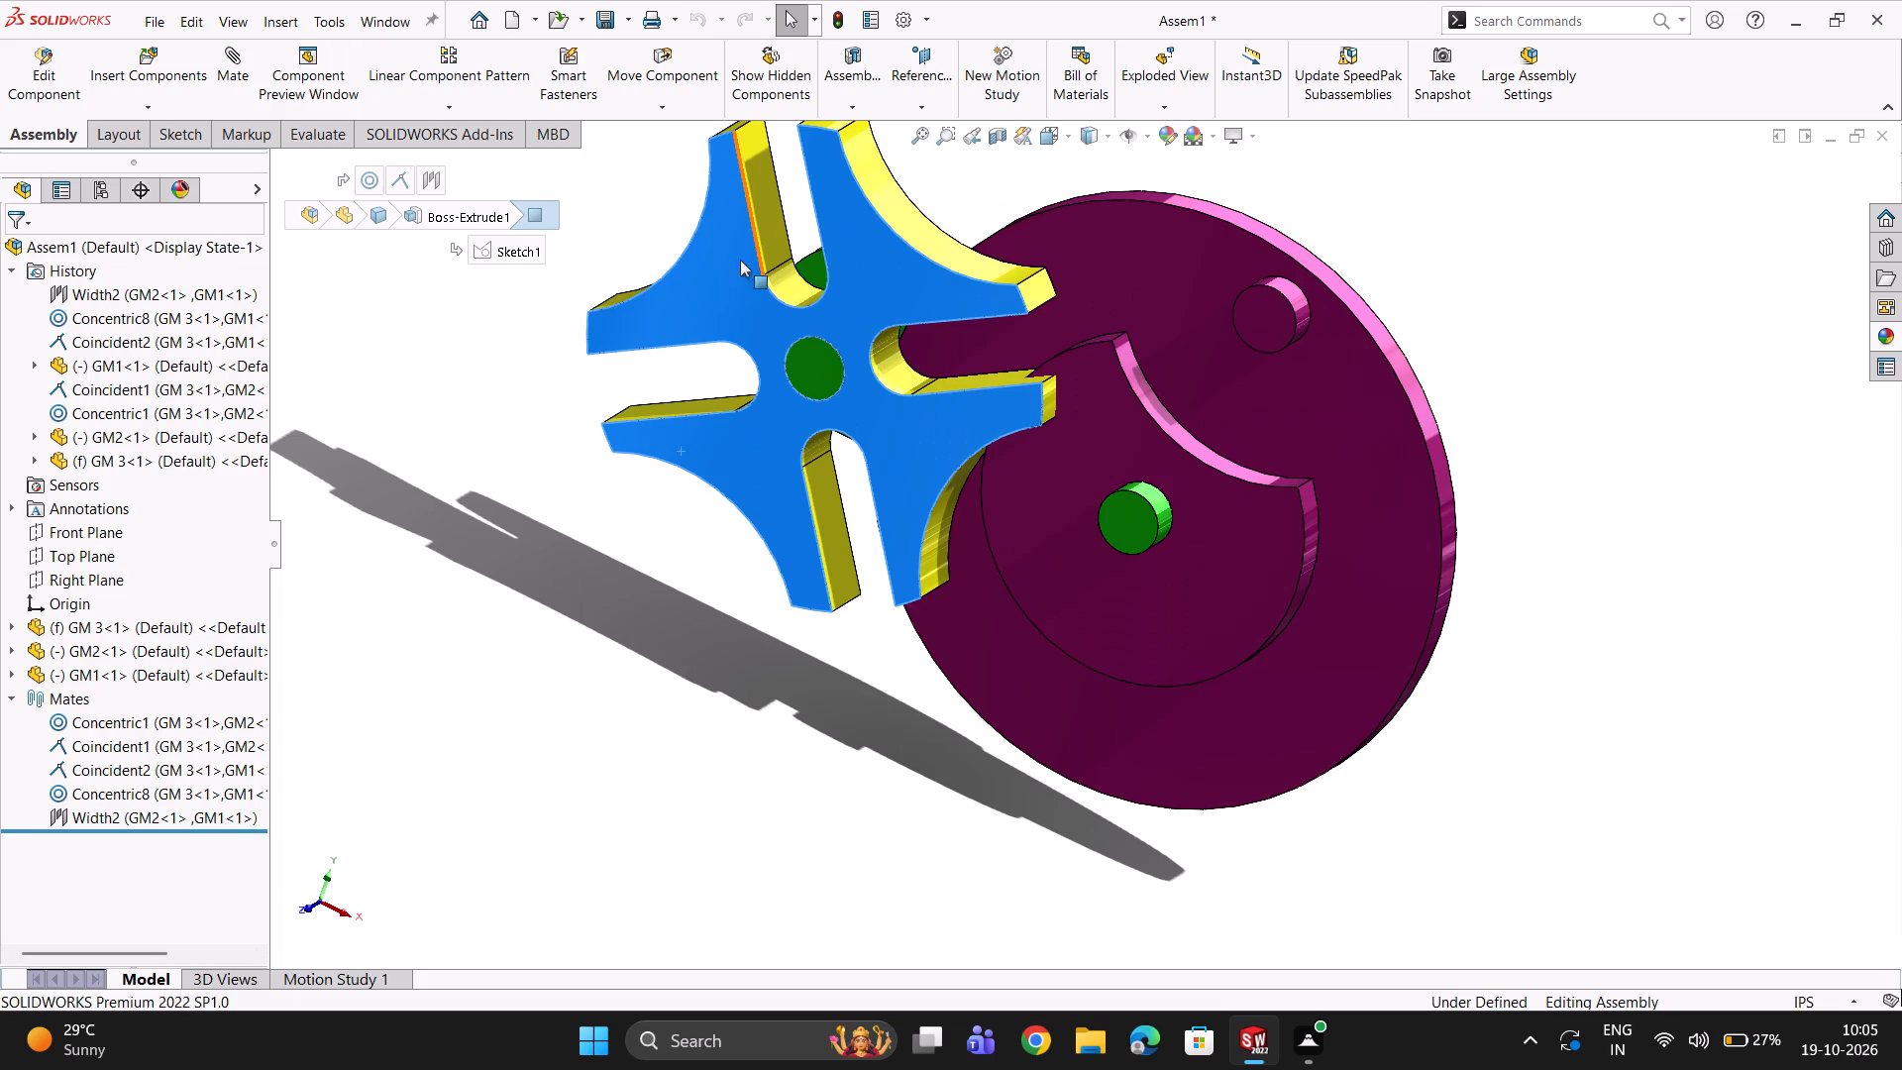
{"action": "left_click_drag", "start_coordinate": [719, 269], "coordinate": [684, 406]}
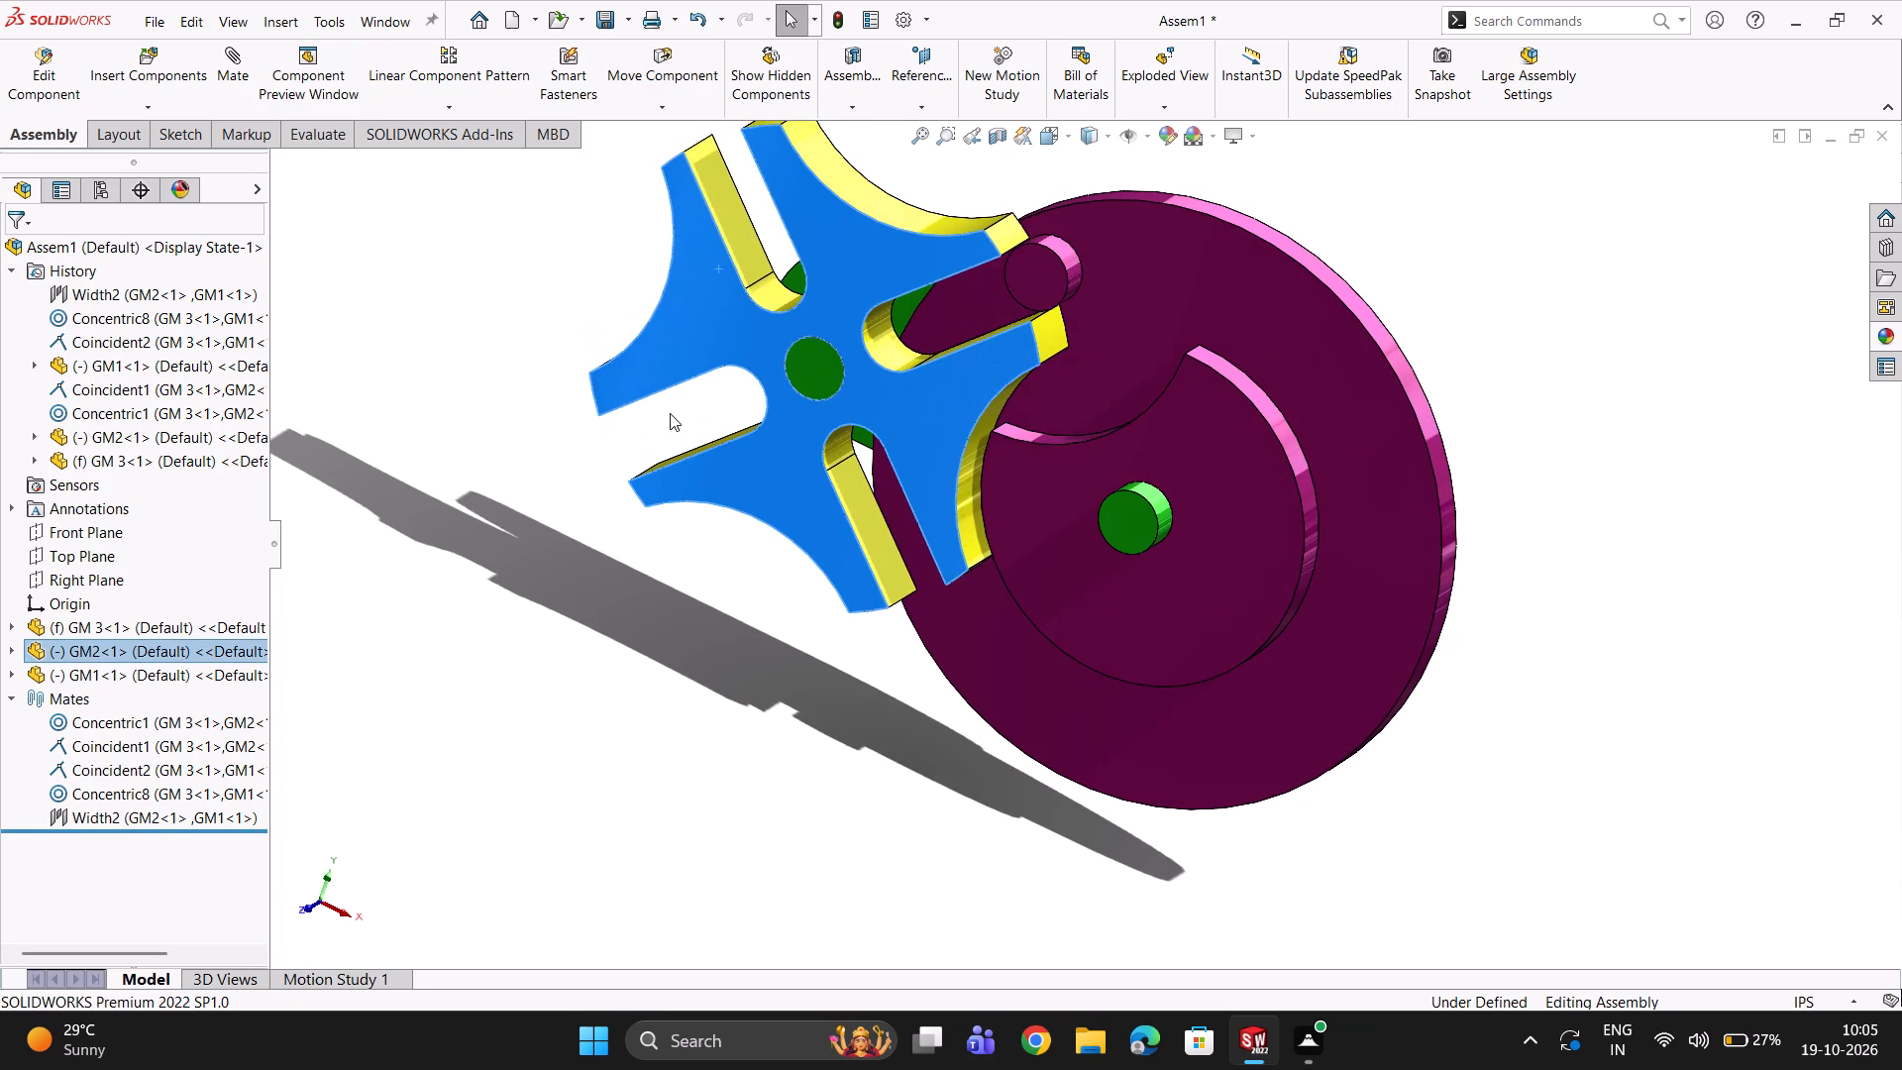
{"action": "scroll", "coordinate": [1059, 416], "scroll_direction": "down", "scroll_amount": 1}
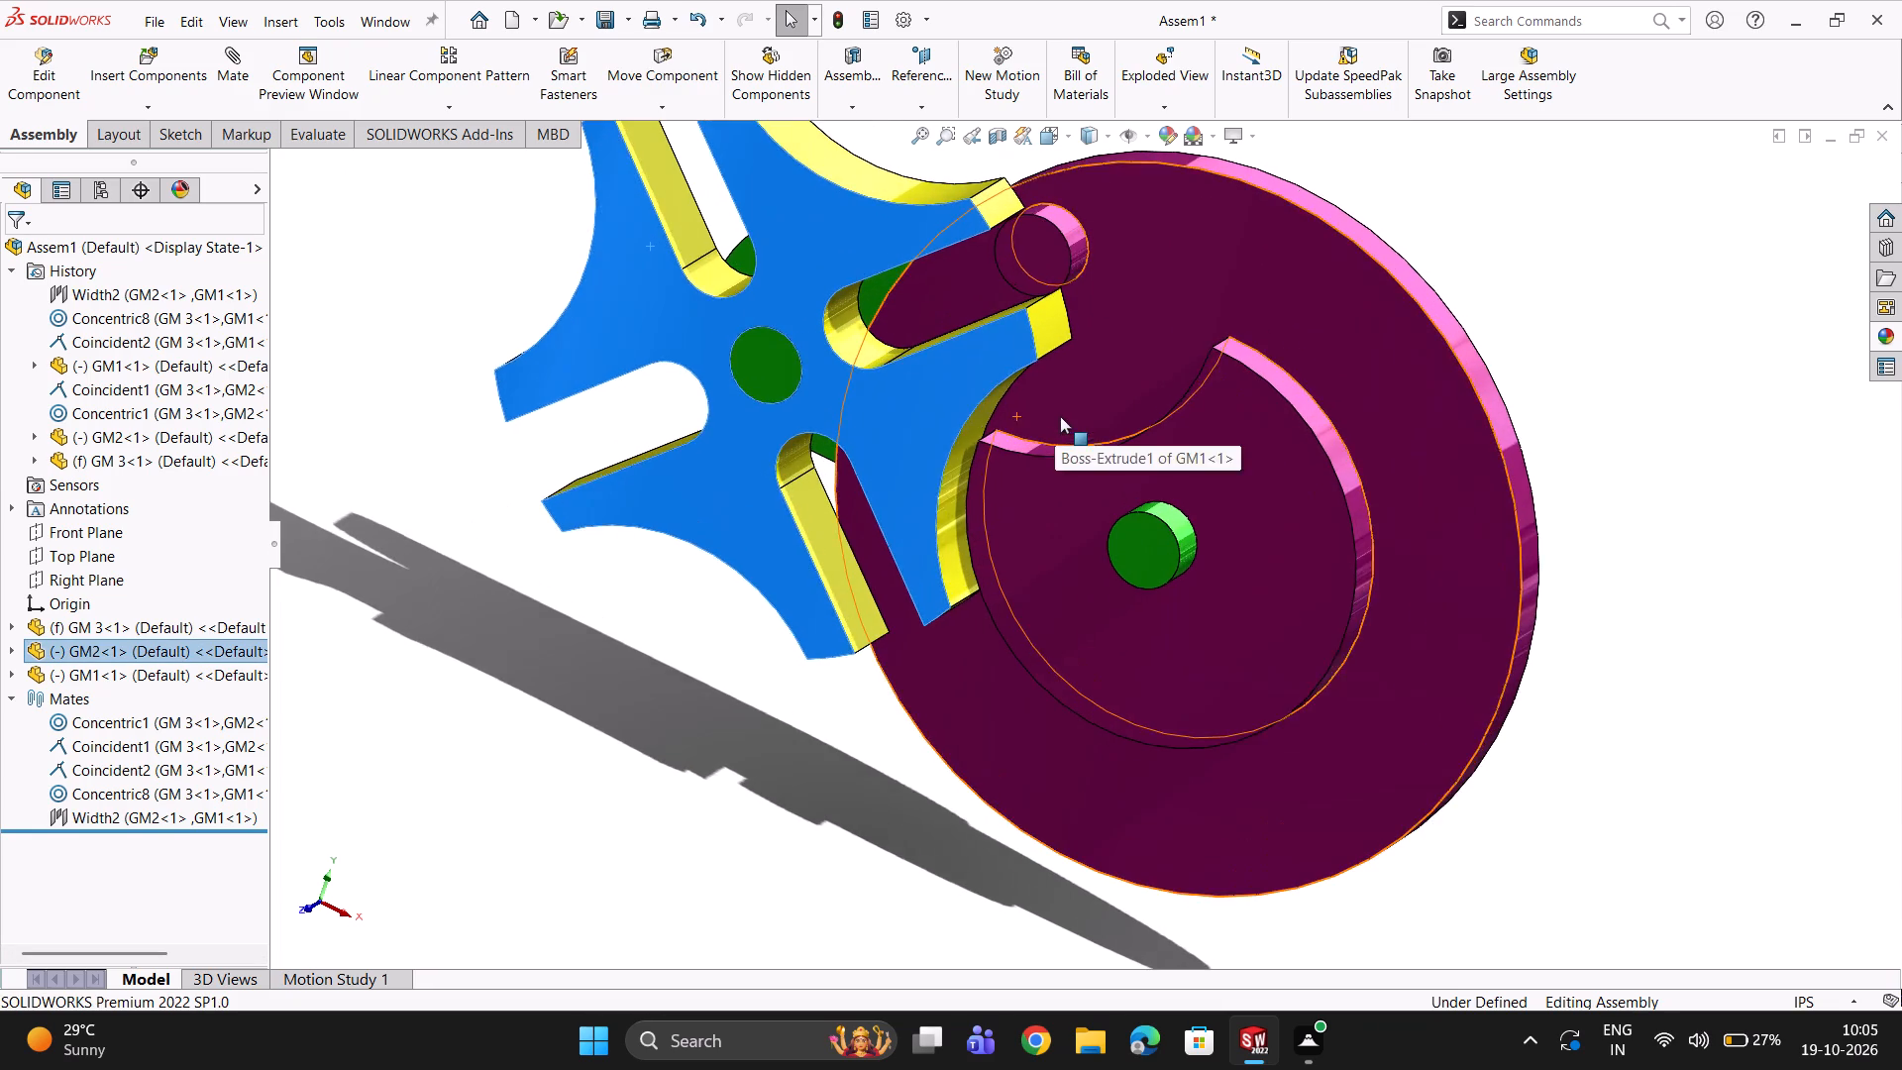
{"action": "middle_click_drag", "start_coordinate": [1060, 416], "coordinate": [1076, 395]}
{"action": "scroll", "coordinate": [1076, 397], "scroll_direction": "up", "scroll_amount": 3}
{"action": "left_click", "coordinate": [1253, 342]}
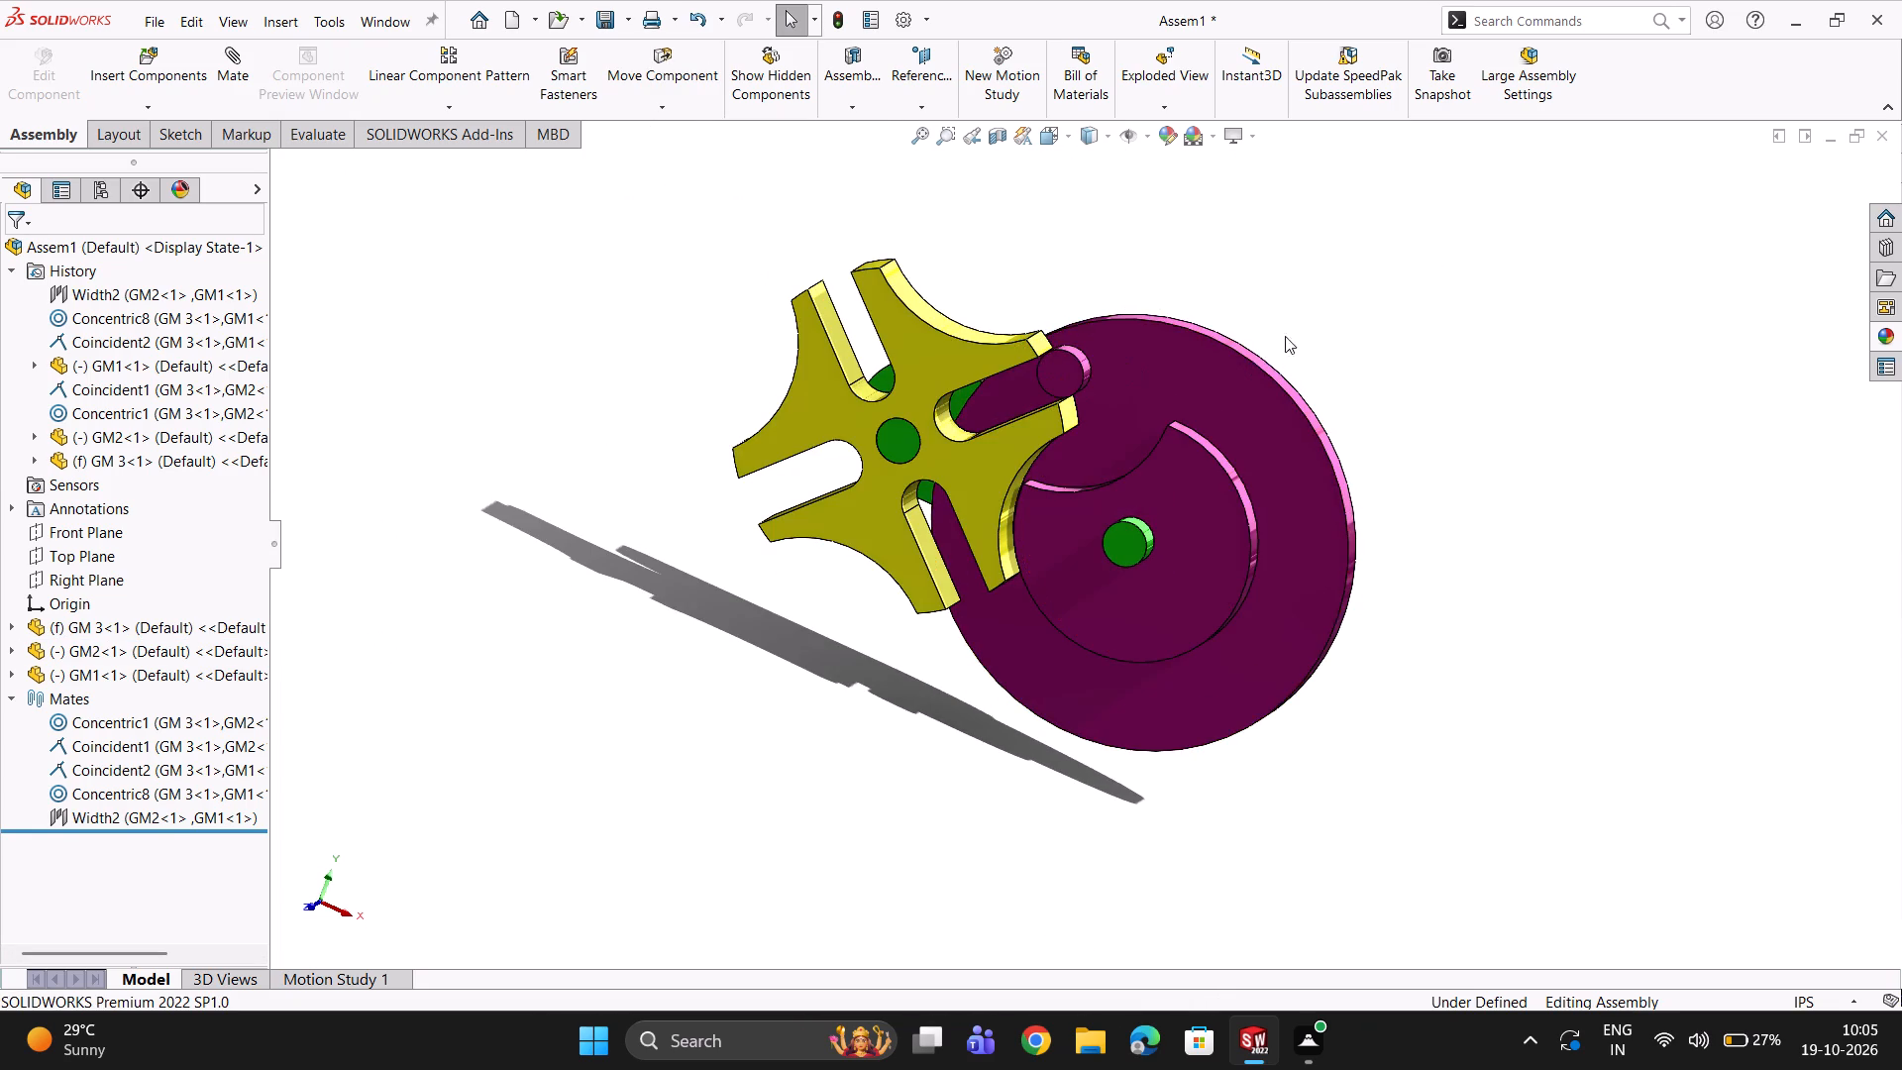
{"action": "scroll", "coordinate": [1295, 353], "scroll_direction": "down", "scroll_amount": 2}
{"action": "scroll", "coordinate": [1280, 413], "scroll_direction": "up", "scroll_amount": 2}
{"action": "middle_click_drag", "start_coordinate": [1296, 411], "coordinate": [1229, 415]}
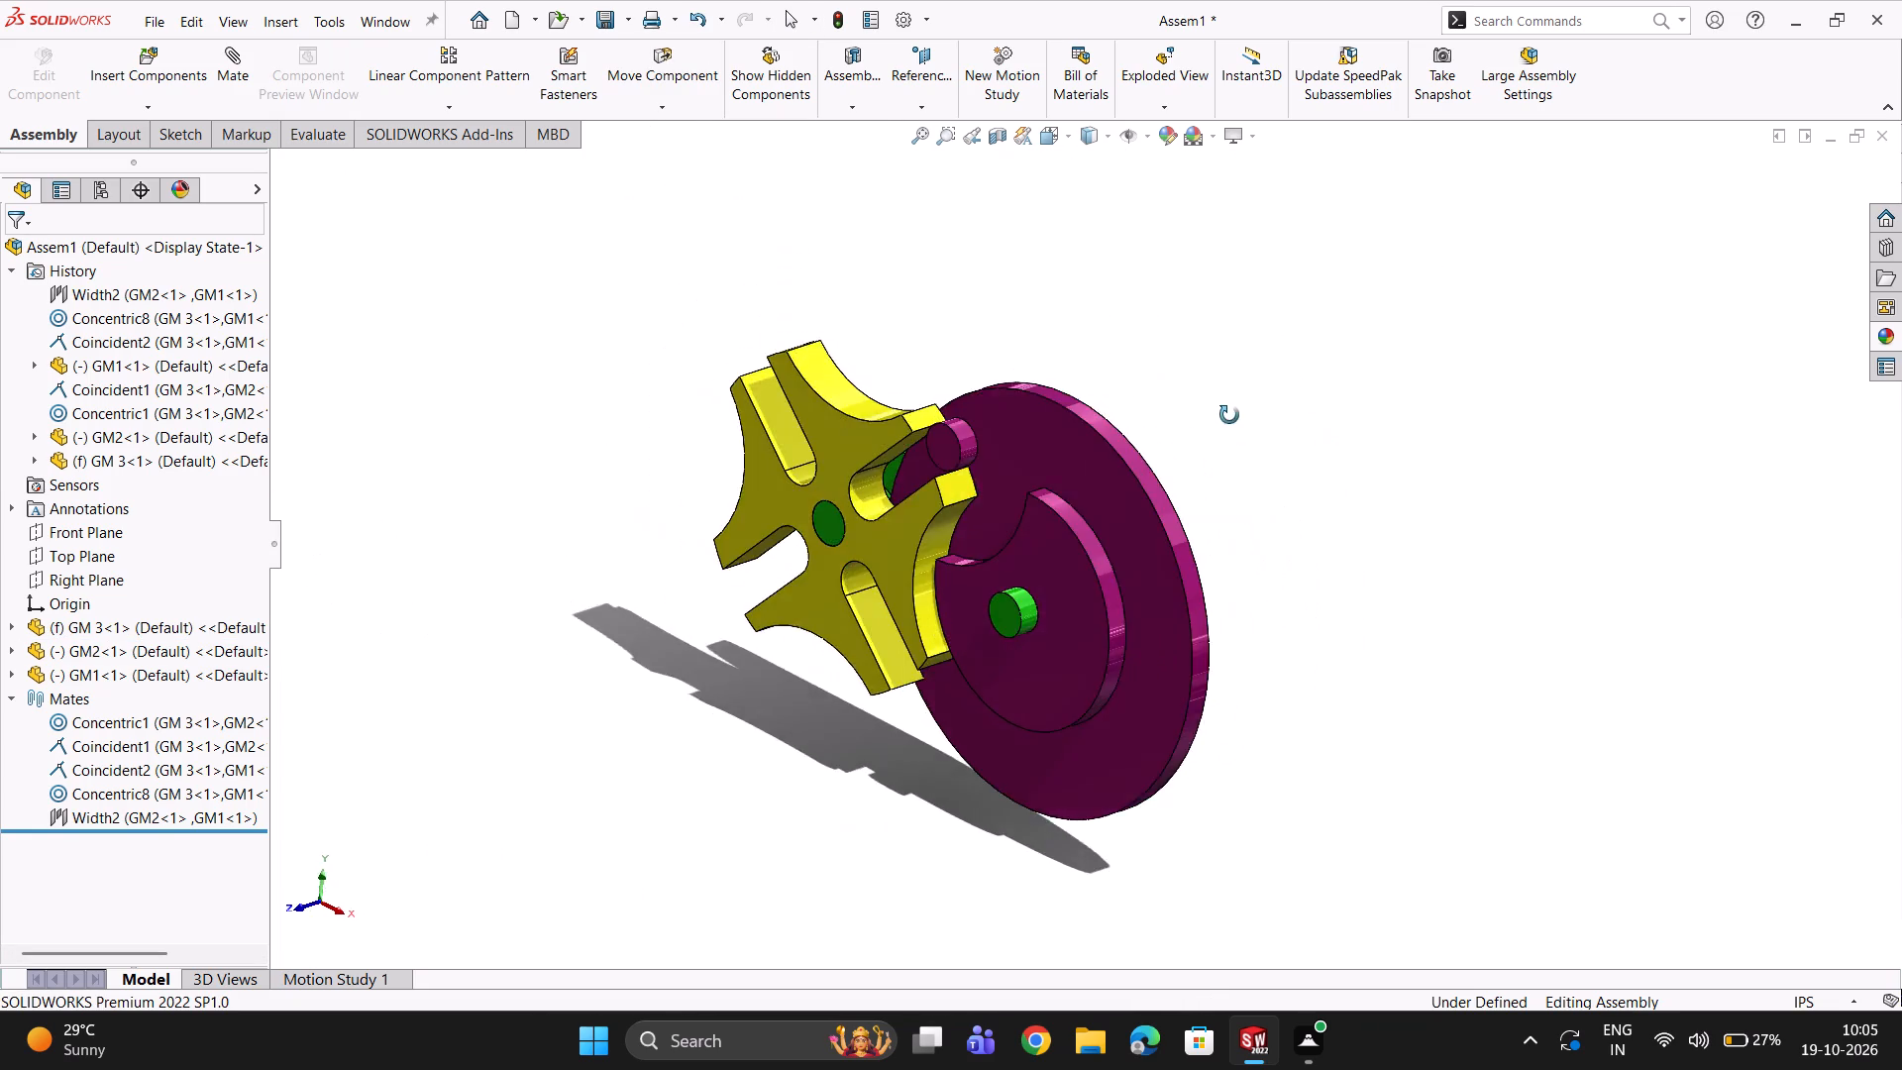
{"action": "middle_click_drag", "start_coordinate": [1229, 415], "coordinate": [1244, 360]}
{"action": "scroll", "coordinate": [1243, 361], "scroll_direction": "down", "scroll_amount": 2}
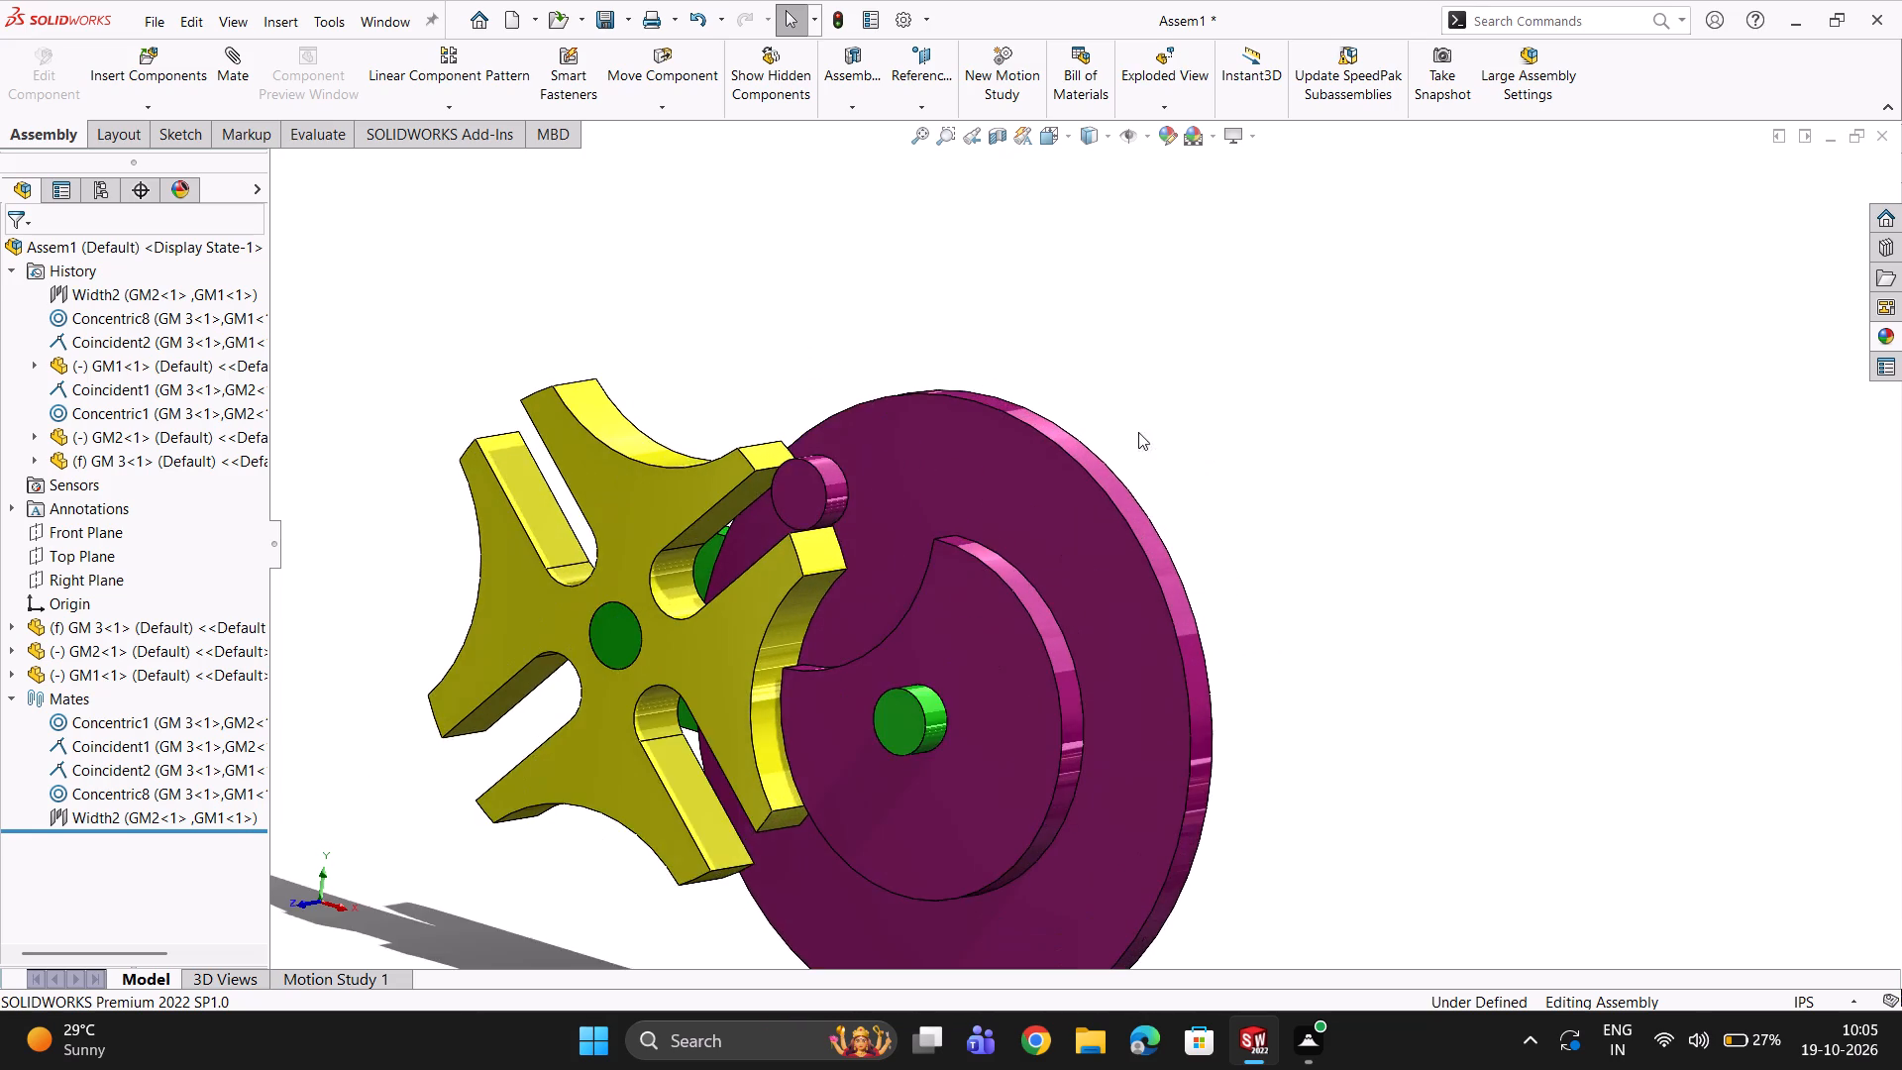
{"action": "scroll", "coordinate": [987, 542], "scroll_direction": "up", "scroll_amount": 3}
{"action": "scroll", "coordinate": [984, 537], "scroll_direction": "down", "scroll_amount": 3}
{"action": "scroll", "coordinate": [978, 571], "scroll_direction": "up", "scroll_amount": 1}
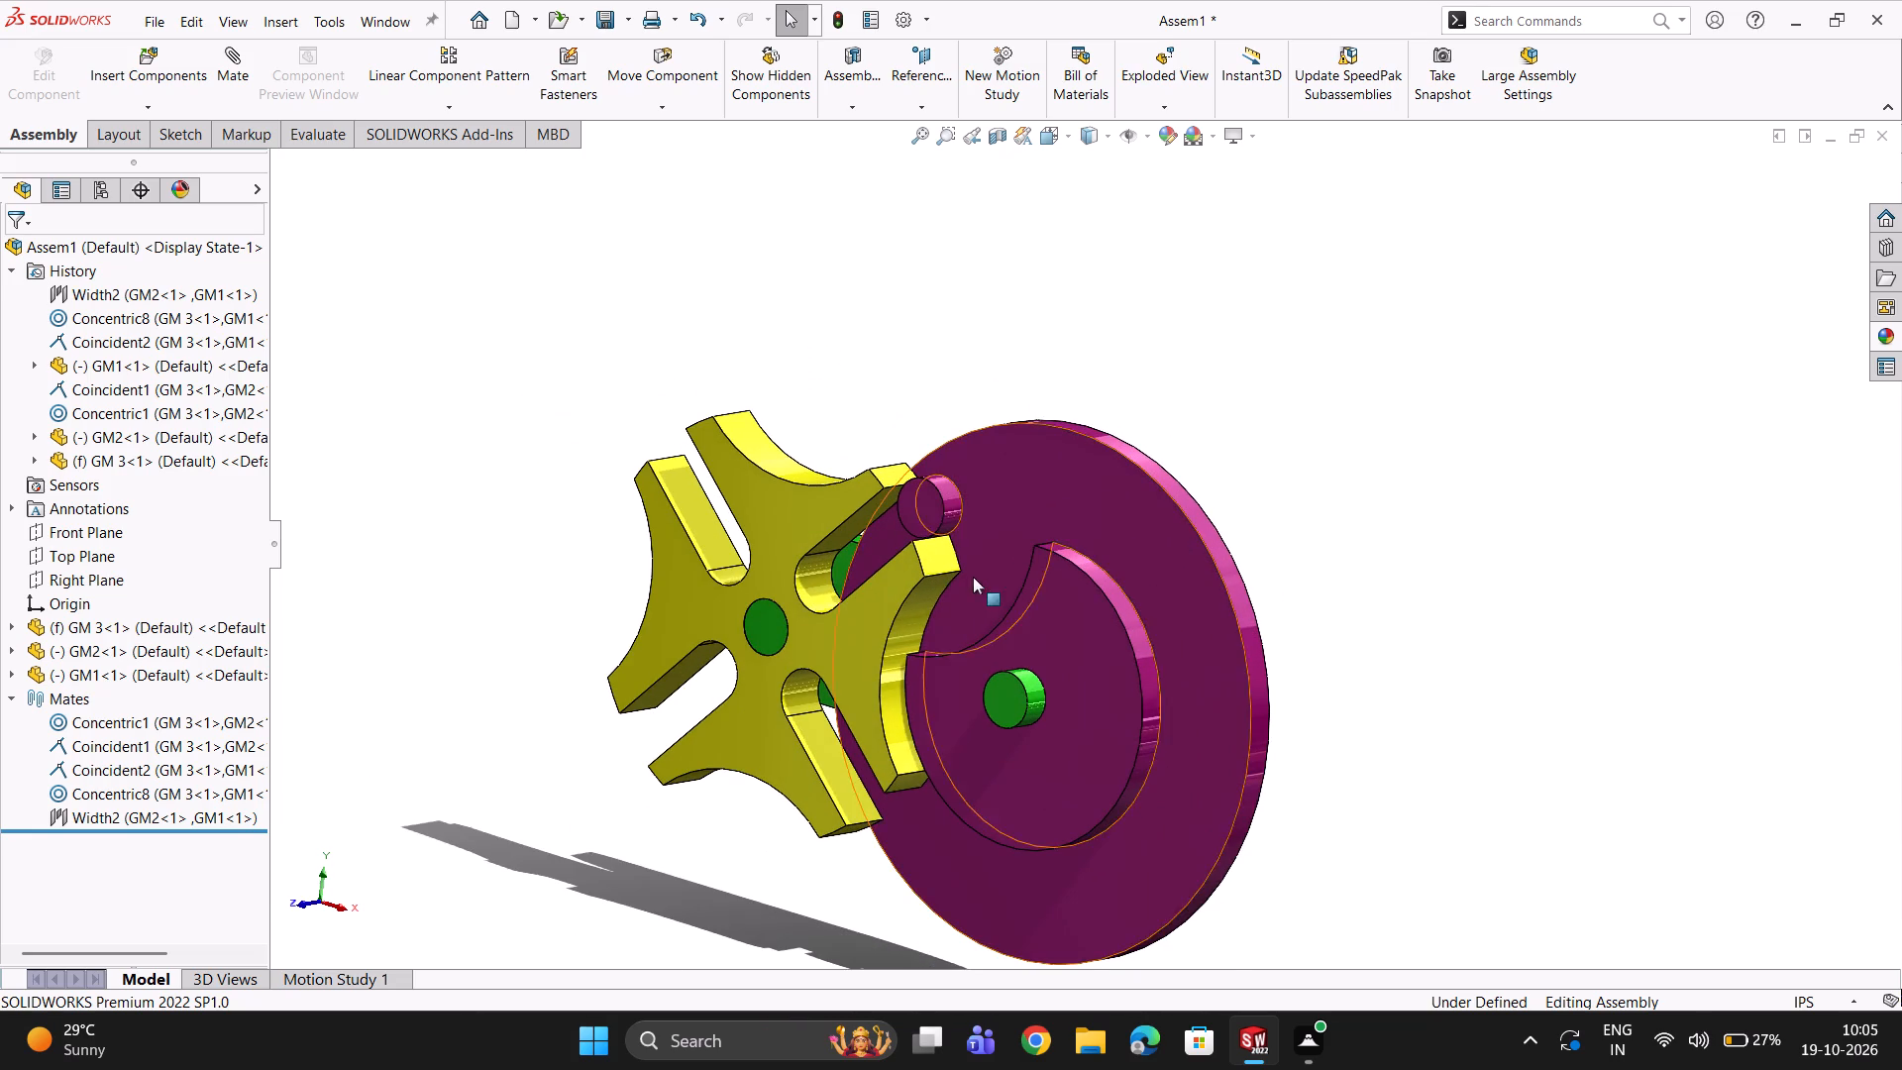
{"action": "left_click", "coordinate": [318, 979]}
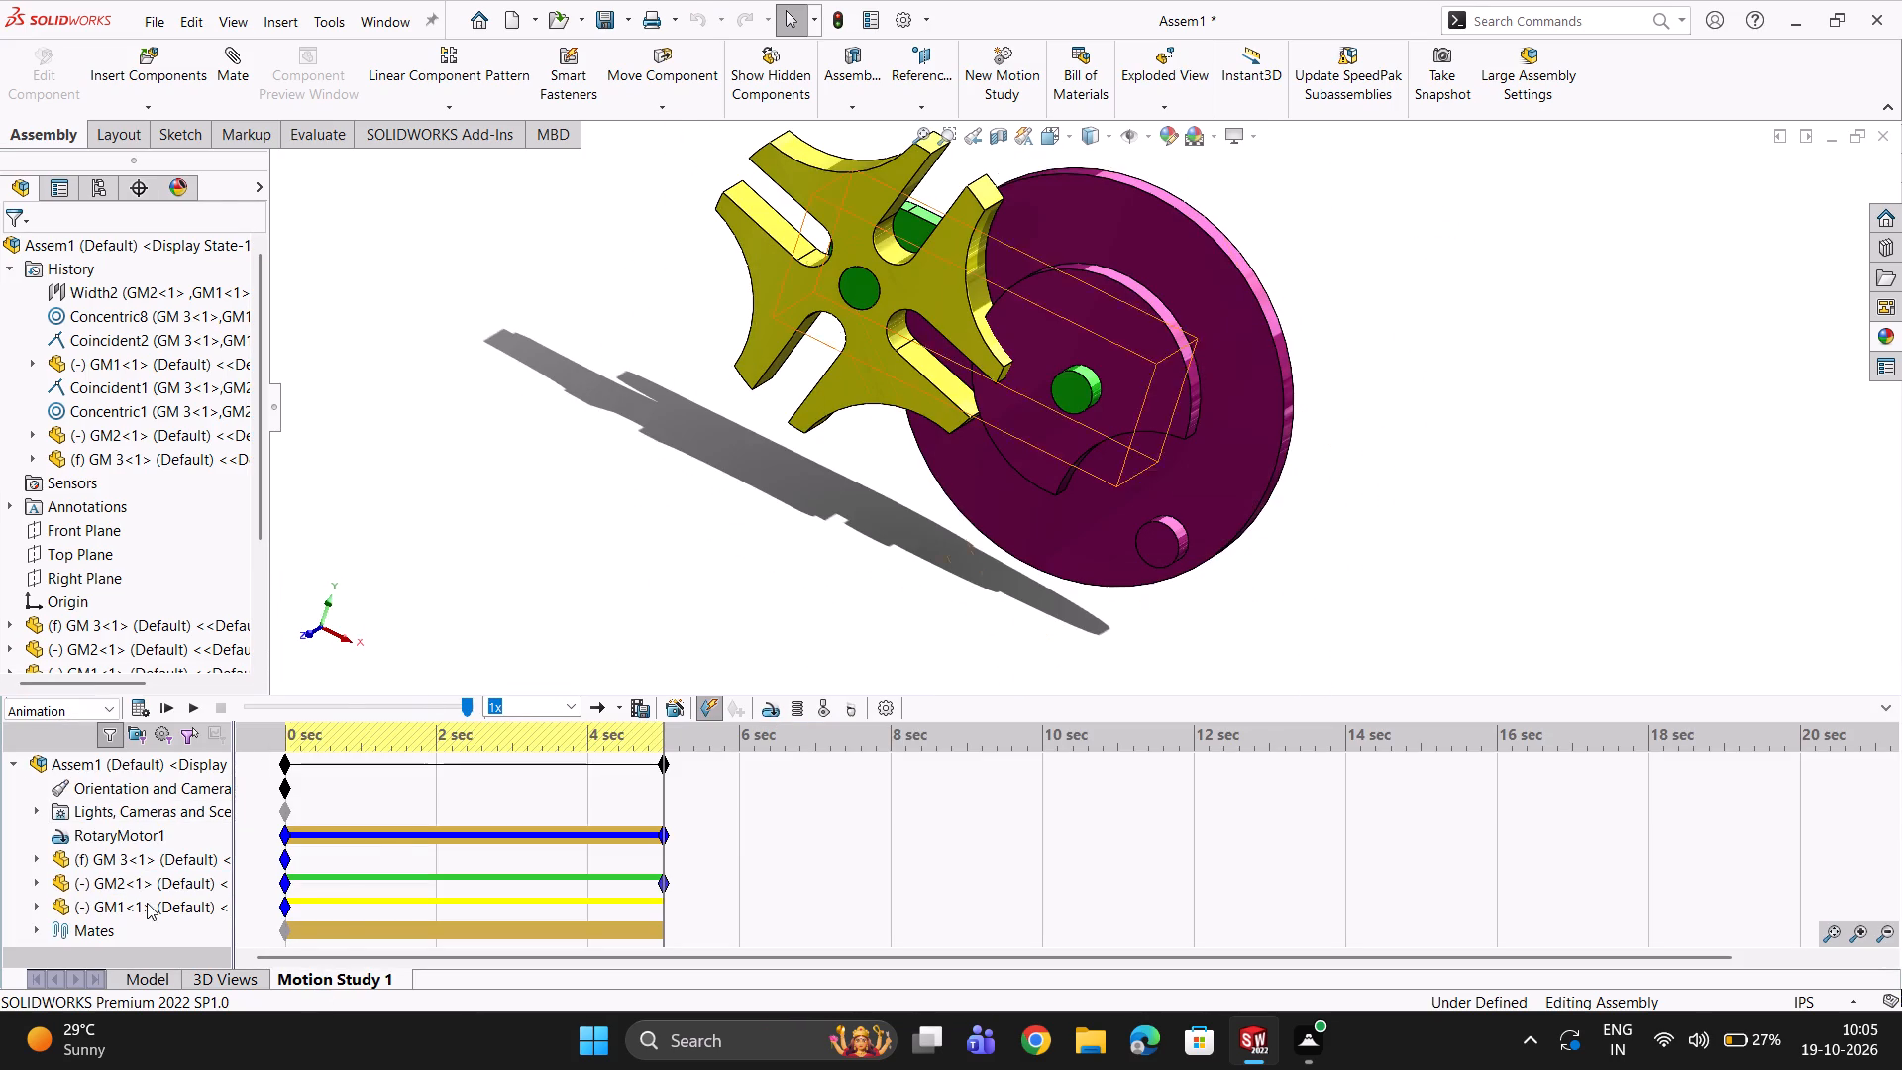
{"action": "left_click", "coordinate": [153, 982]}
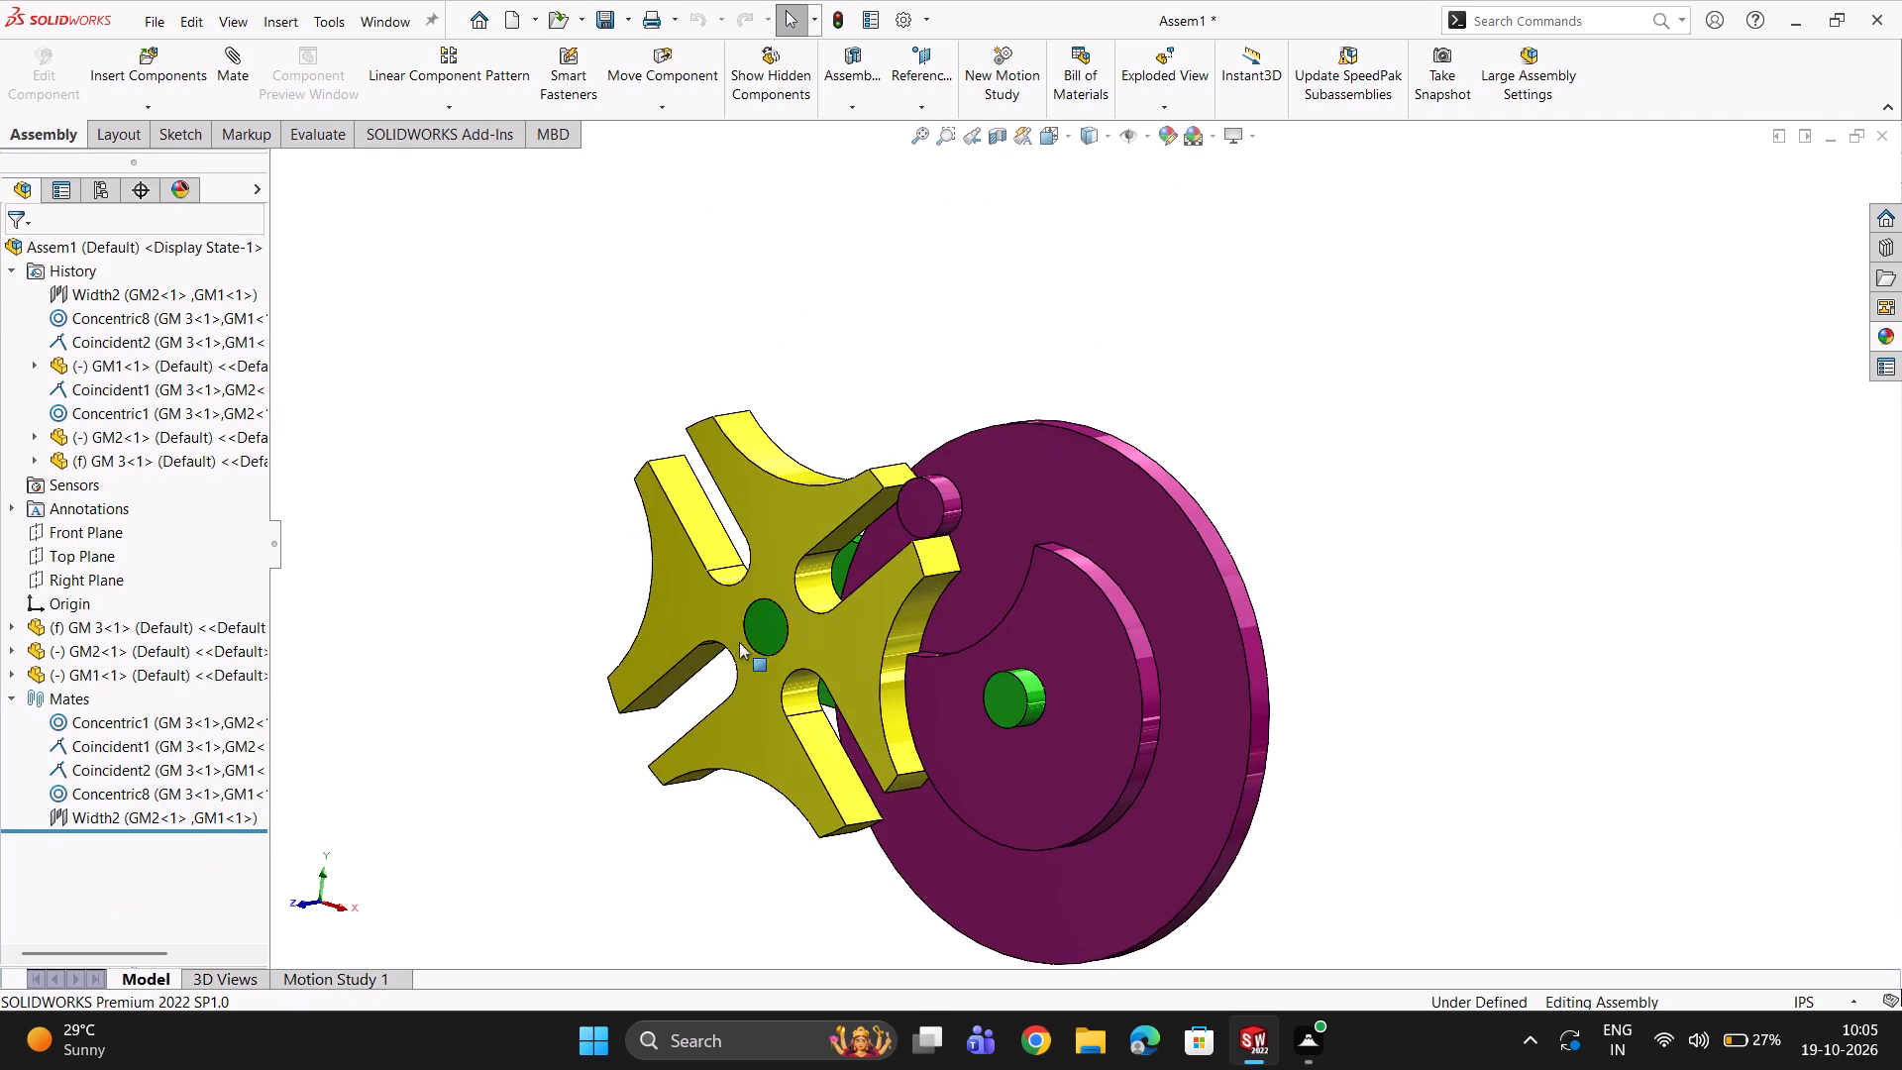
Rotate the GM2 wheel and the GM1 disc back and forth in the model to test how the pin engages the slot.
{"action": "left_click_drag", "start_coordinate": [672, 649], "coordinate": [669, 668]}
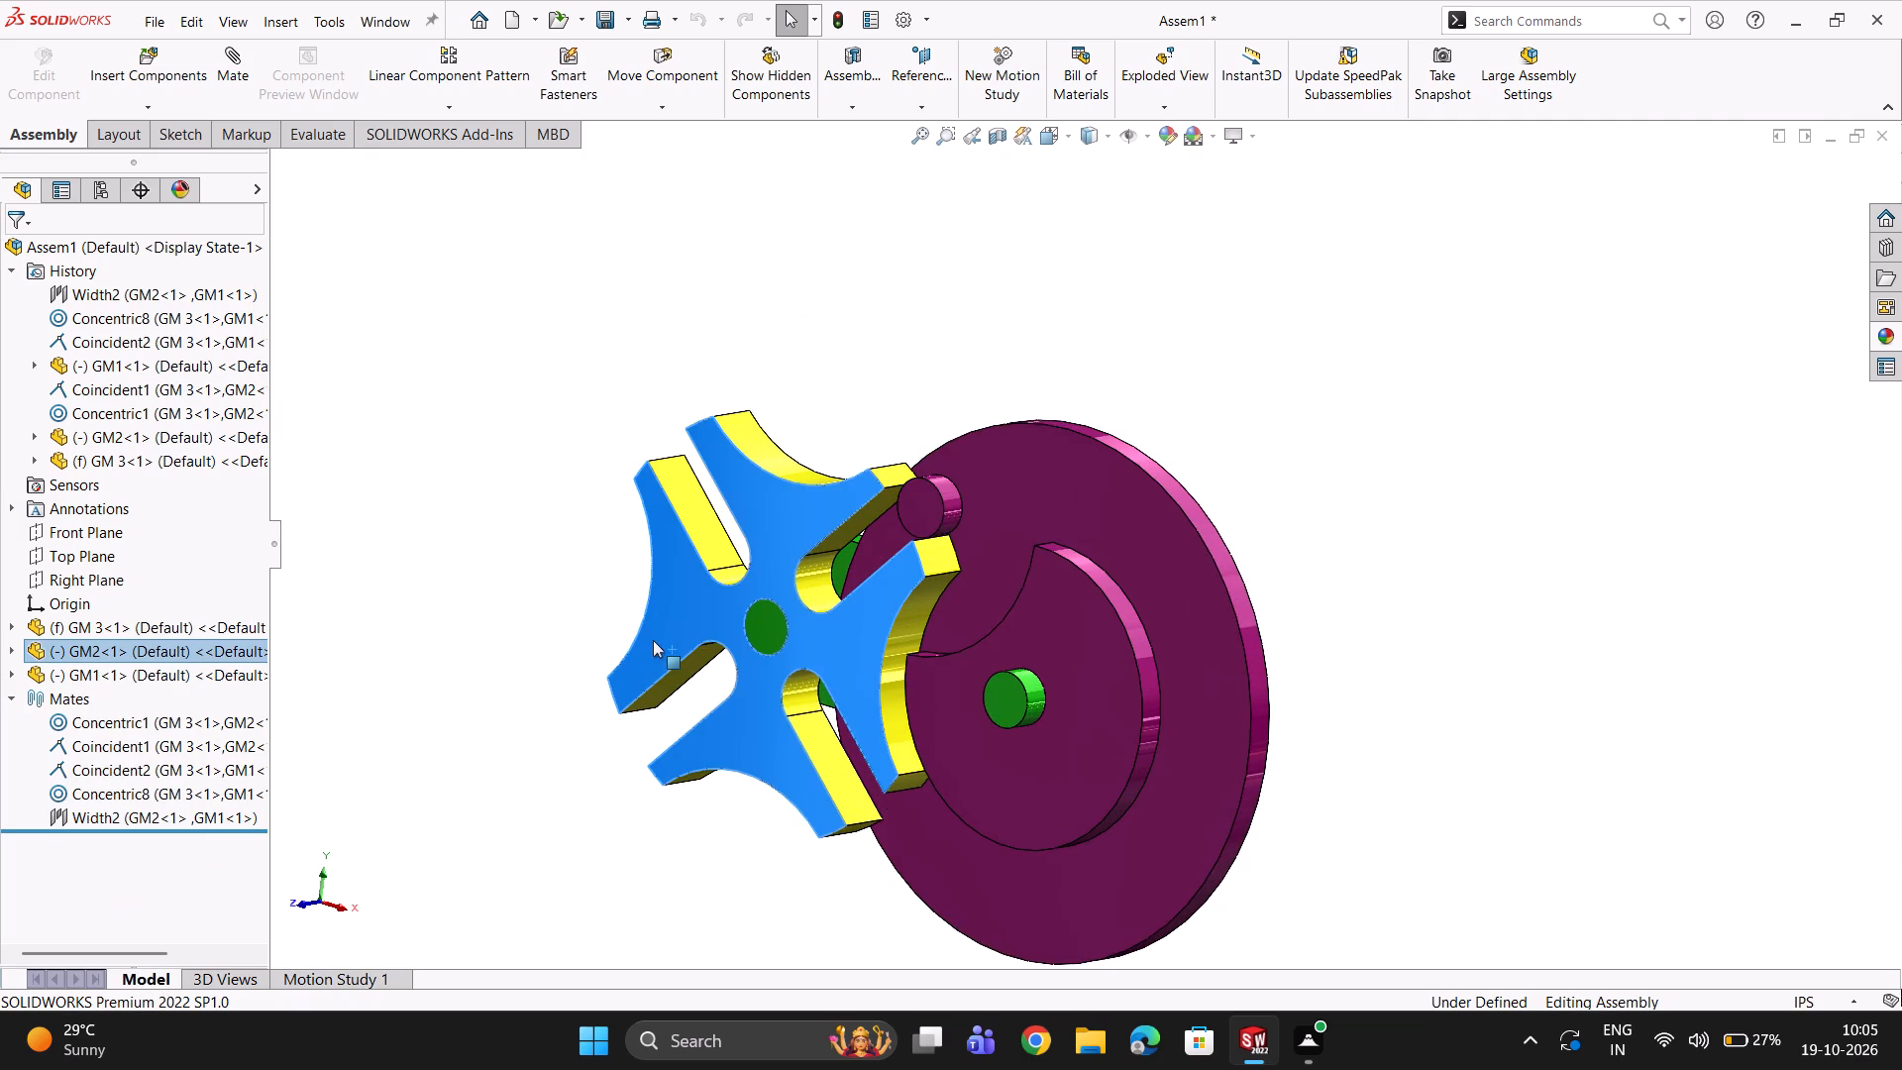
{"action": "left_click_drag", "start_coordinate": [653, 640], "coordinate": [867, 894]}
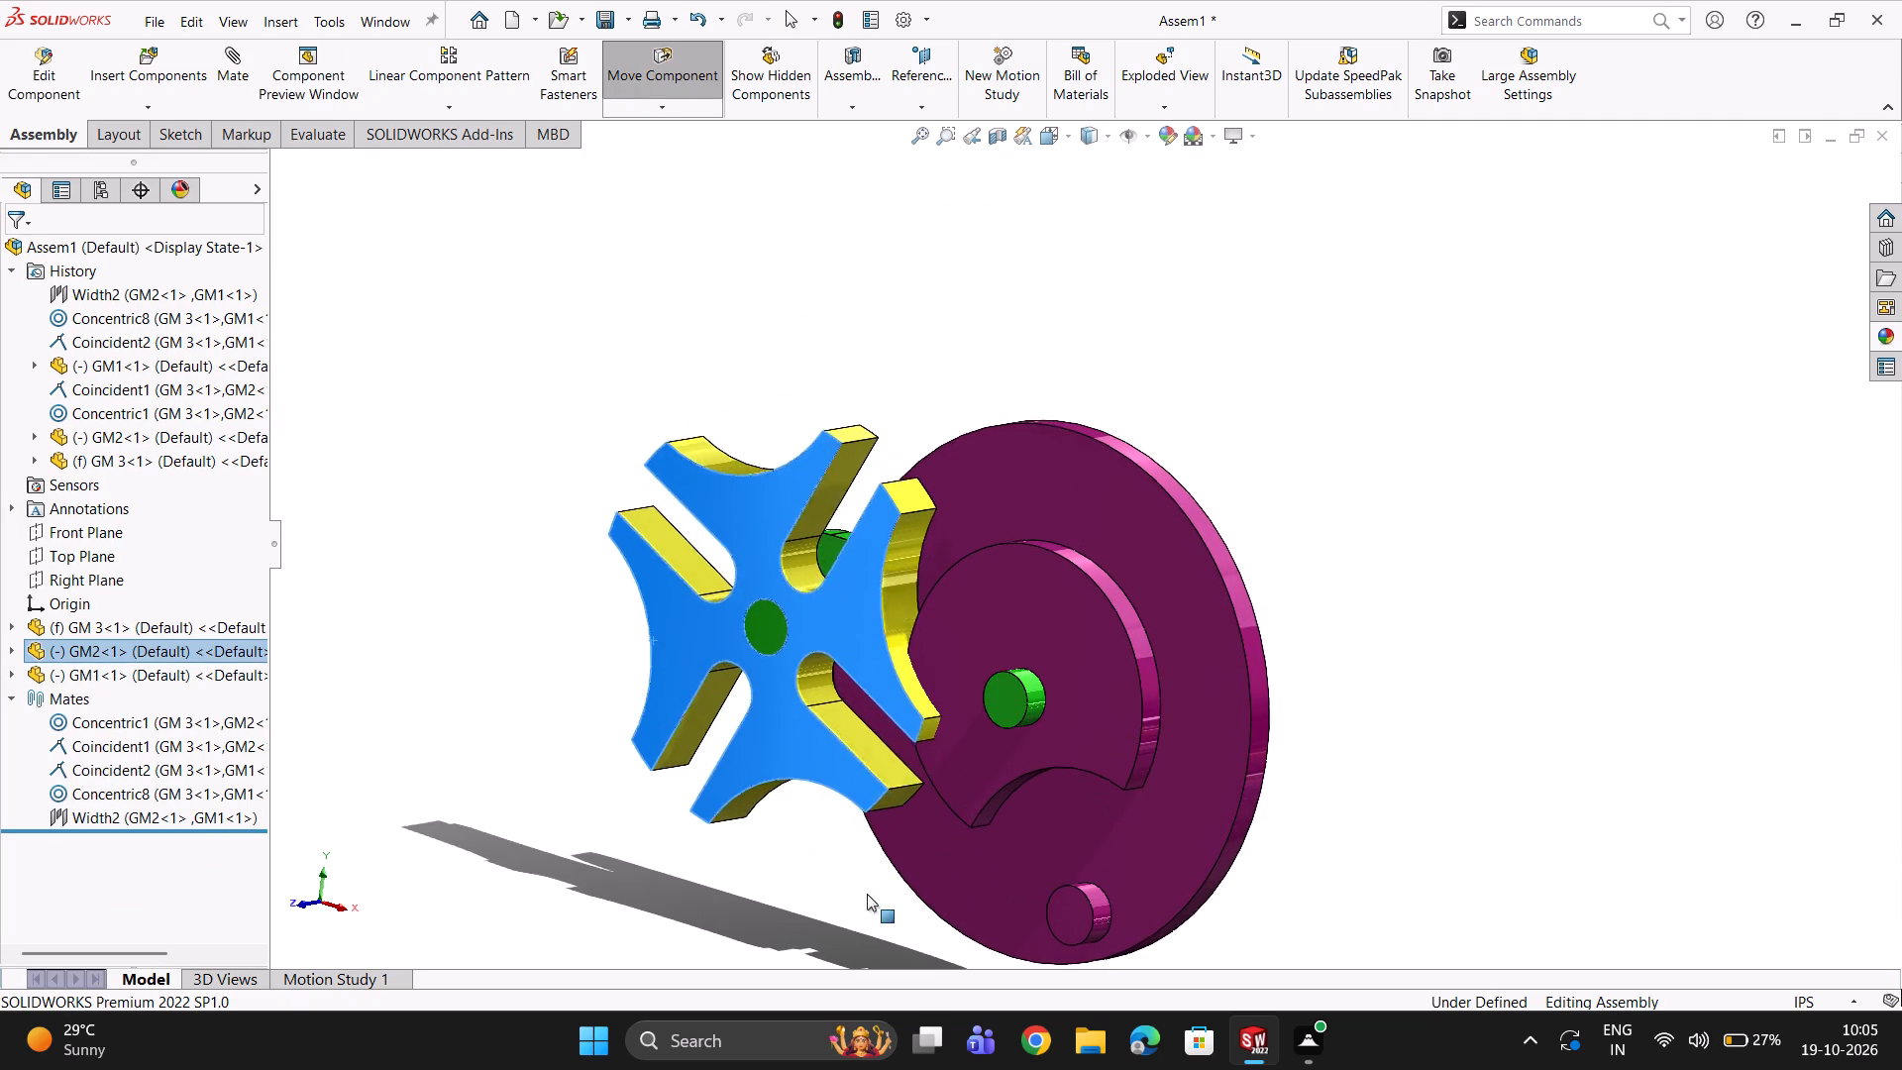
{"action": "left_click_drag", "start_coordinate": [867, 894], "coordinate": [1011, 890]}
{"action": "left_click_drag", "start_coordinate": [867, 894], "coordinate": [864, 894]}
{"action": "left_click_drag", "start_coordinate": [1012, 890], "coordinate": [1125, 862]}
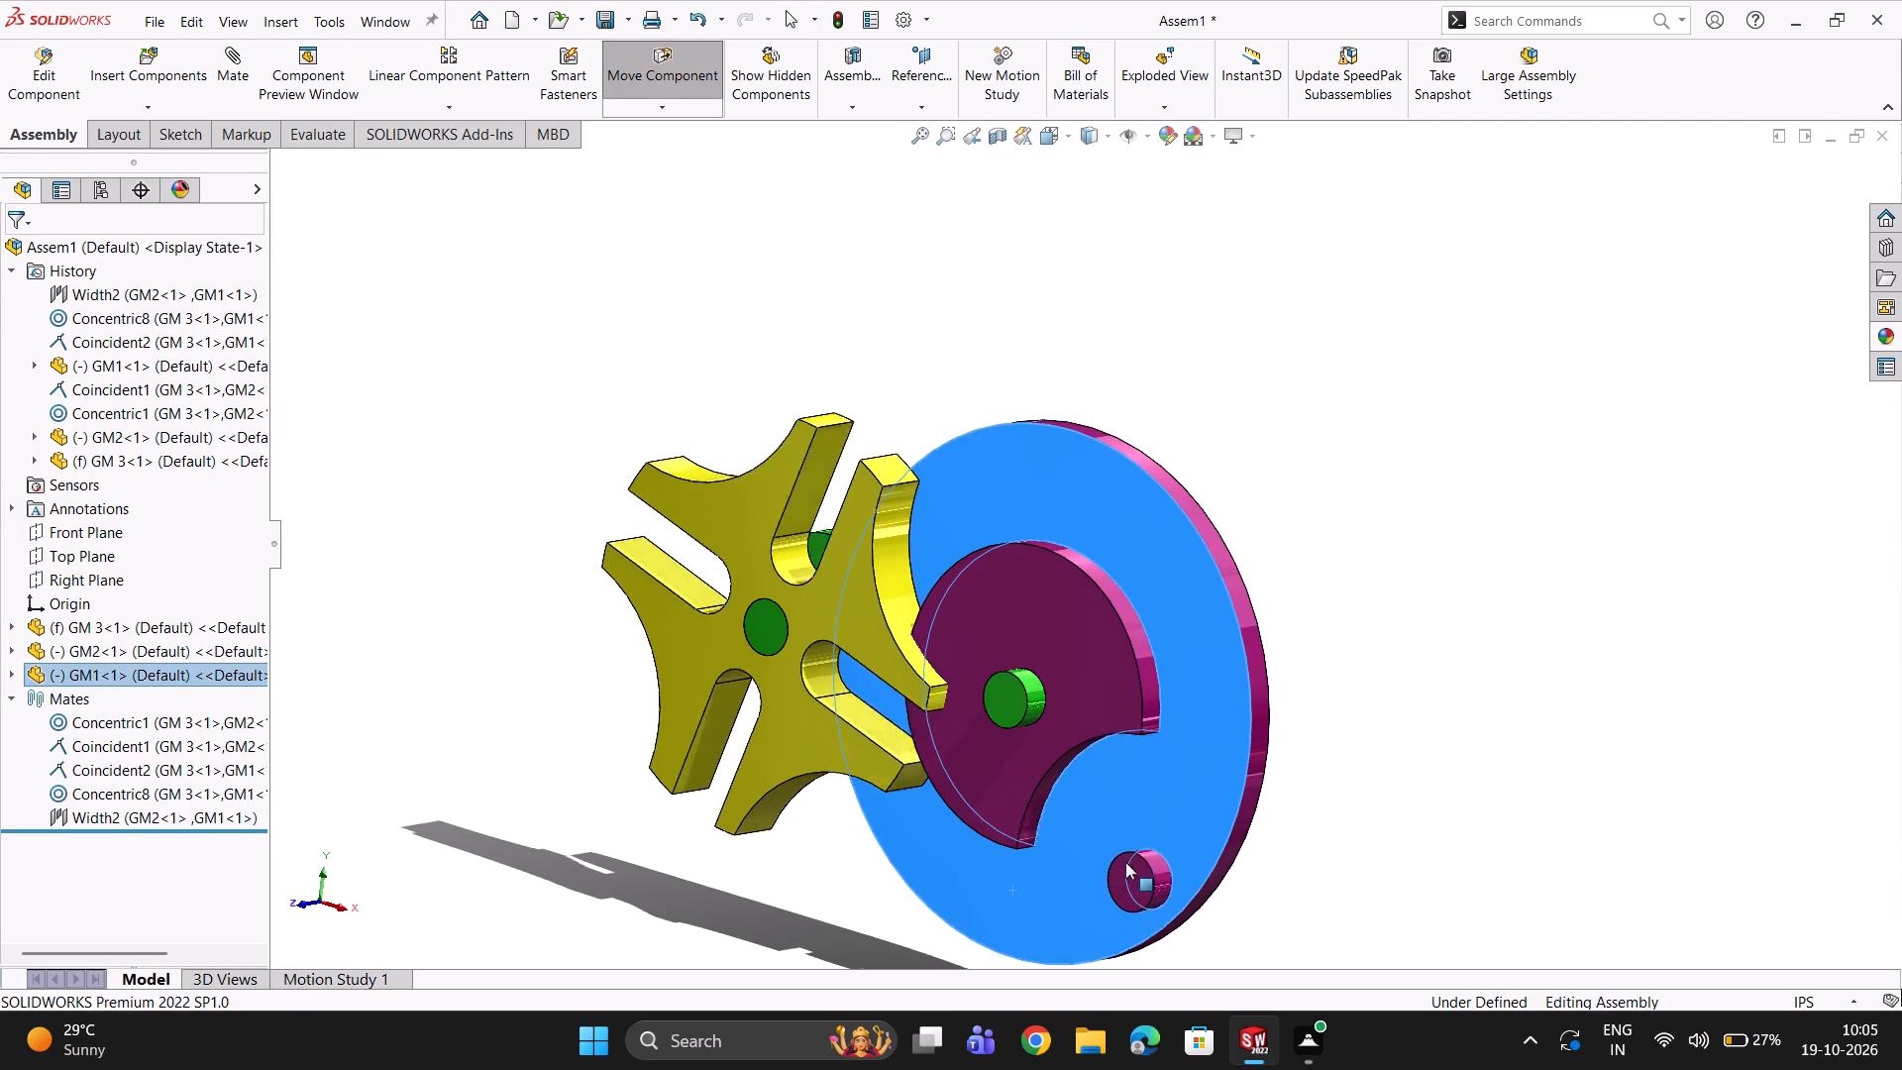
{"action": "left_click_drag", "start_coordinate": [1125, 862], "coordinate": [1132, 589]}
{"action": "left_click_drag", "start_coordinate": [1125, 585], "coordinate": [1006, 571]}
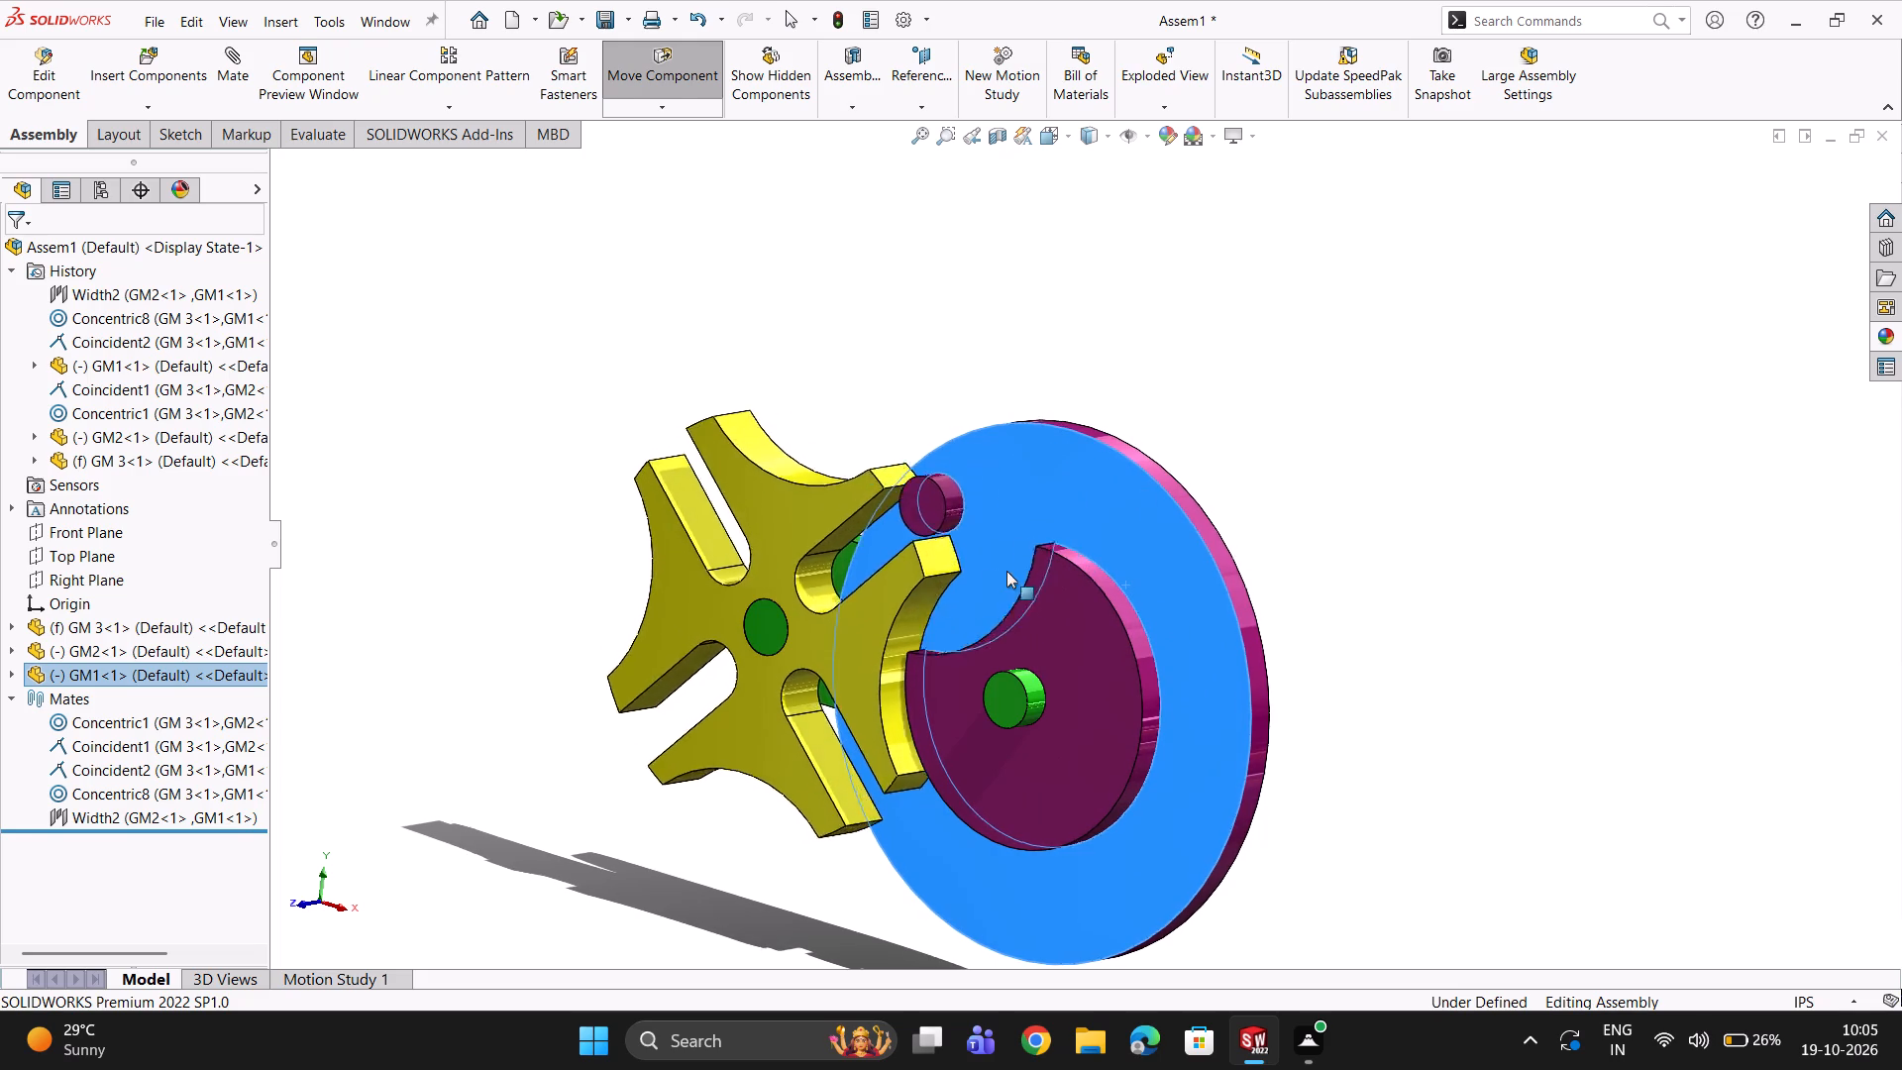
{"action": "left_click_drag", "start_coordinate": [1006, 571], "coordinate": [1017, 833]}
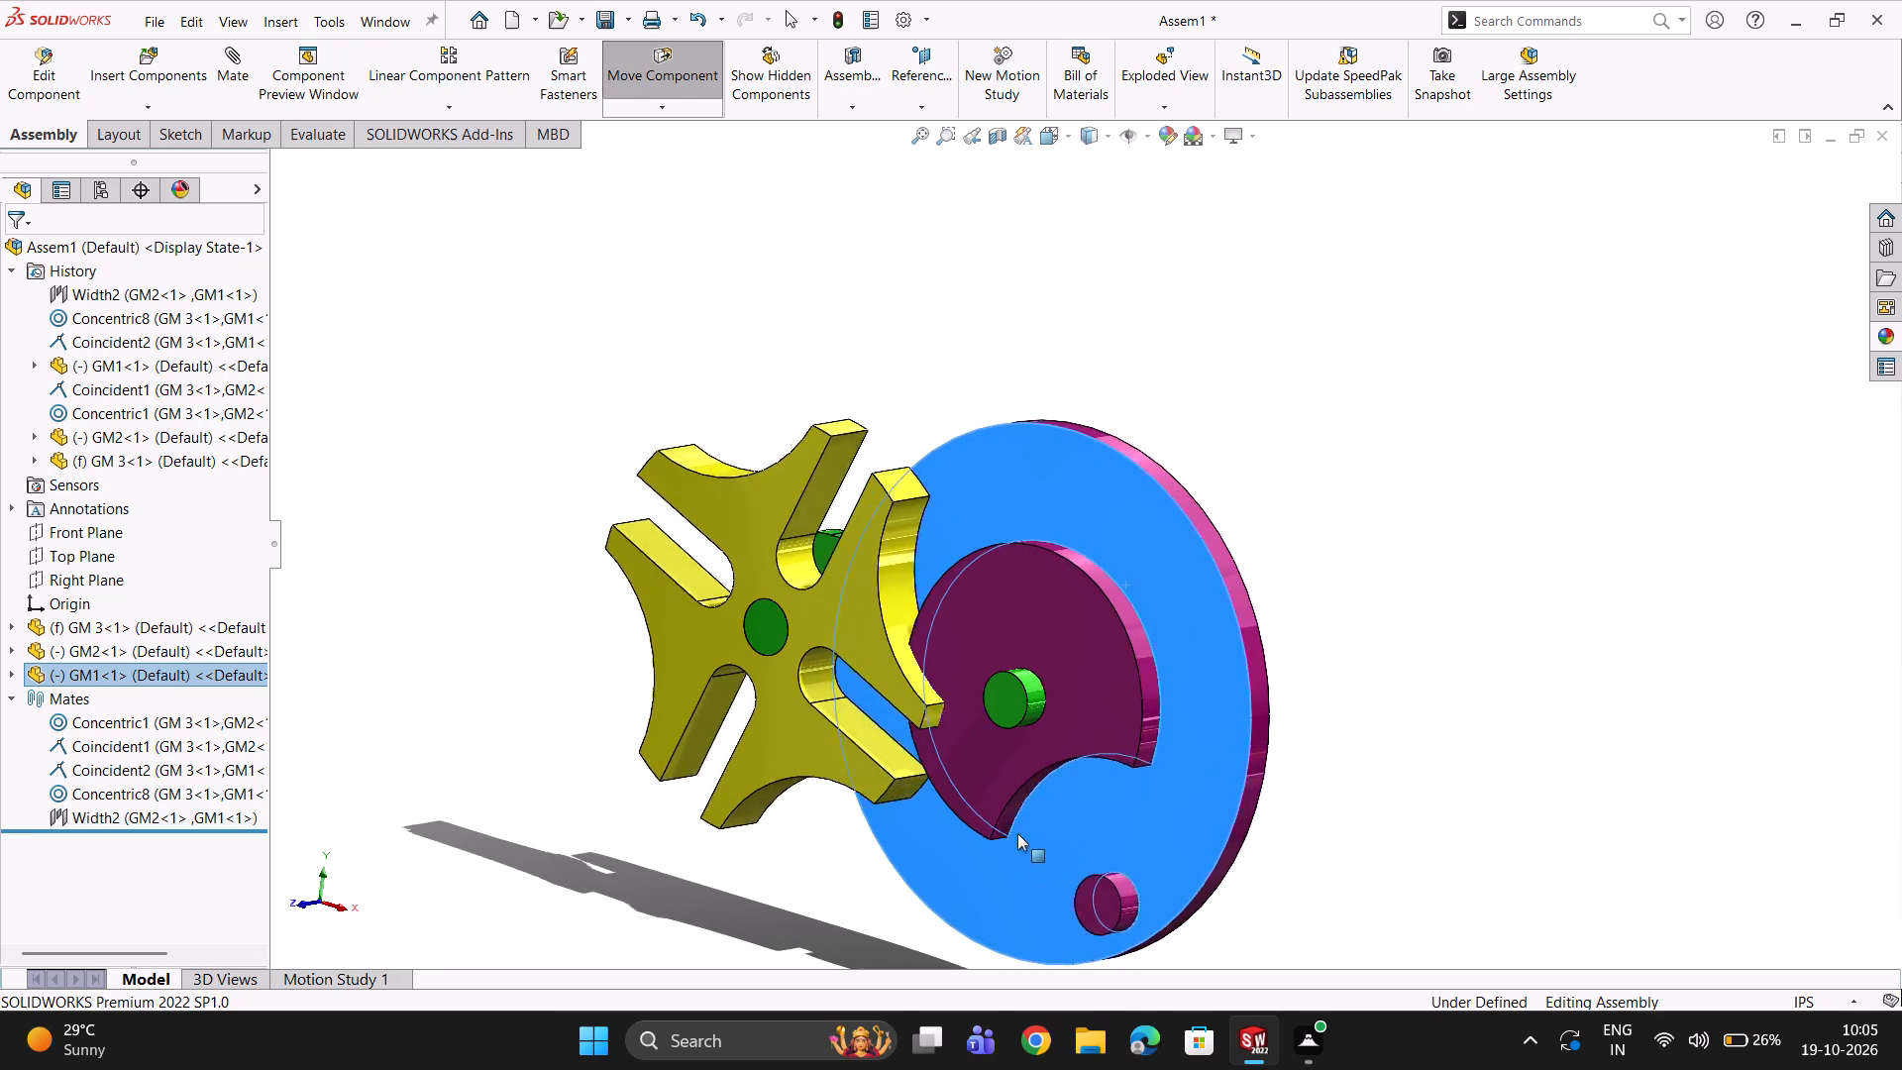
{"action": "left_click_drag", "start_coordinate": [1017, 833], "coordinate": [1146, 644]}
{"action": "left_click_drag", "start_coordinate": [1137, 625], "coordinate": [935, 545]}
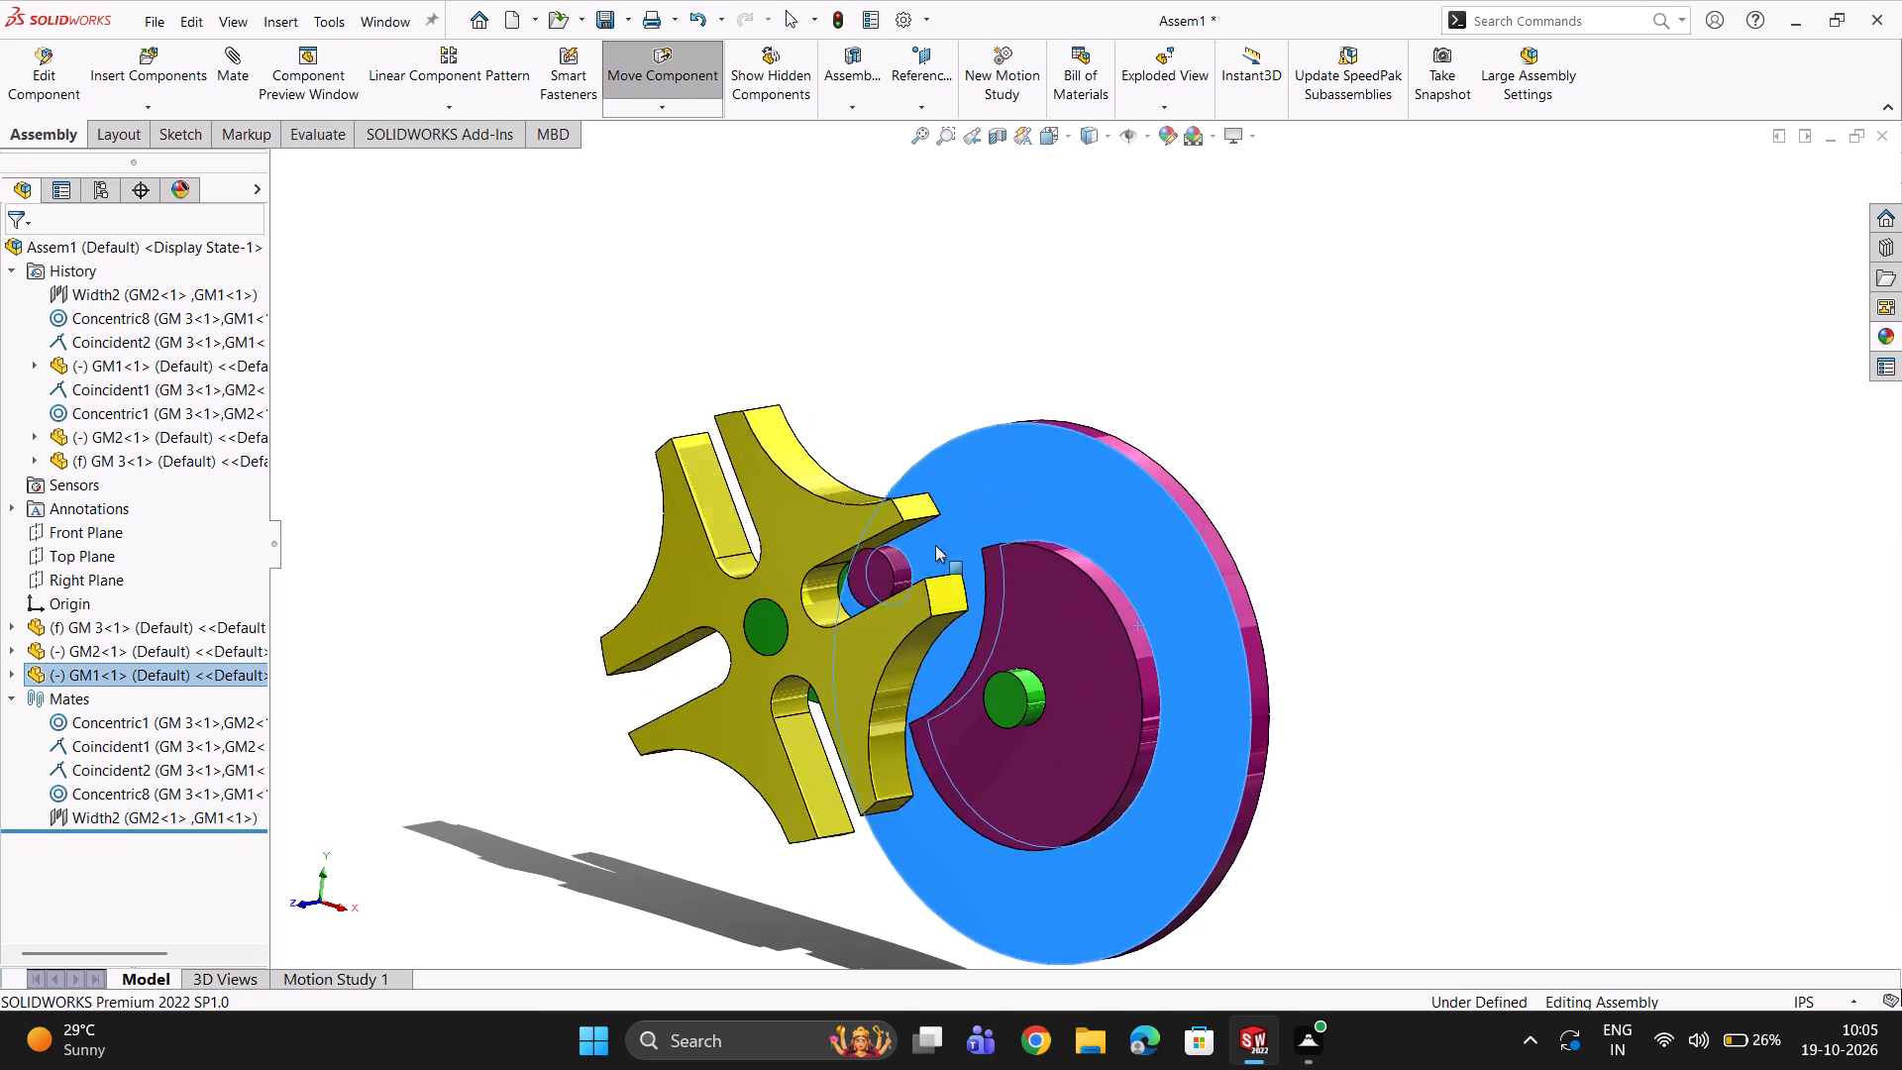
{"action": "left_click_drag", "start_coordinate": [935, 545], "coordinate": [980, 944]}
{"action": "left_click_drag", "start_coordinate": [1025, 946], "coordinate": [1110, 915]}
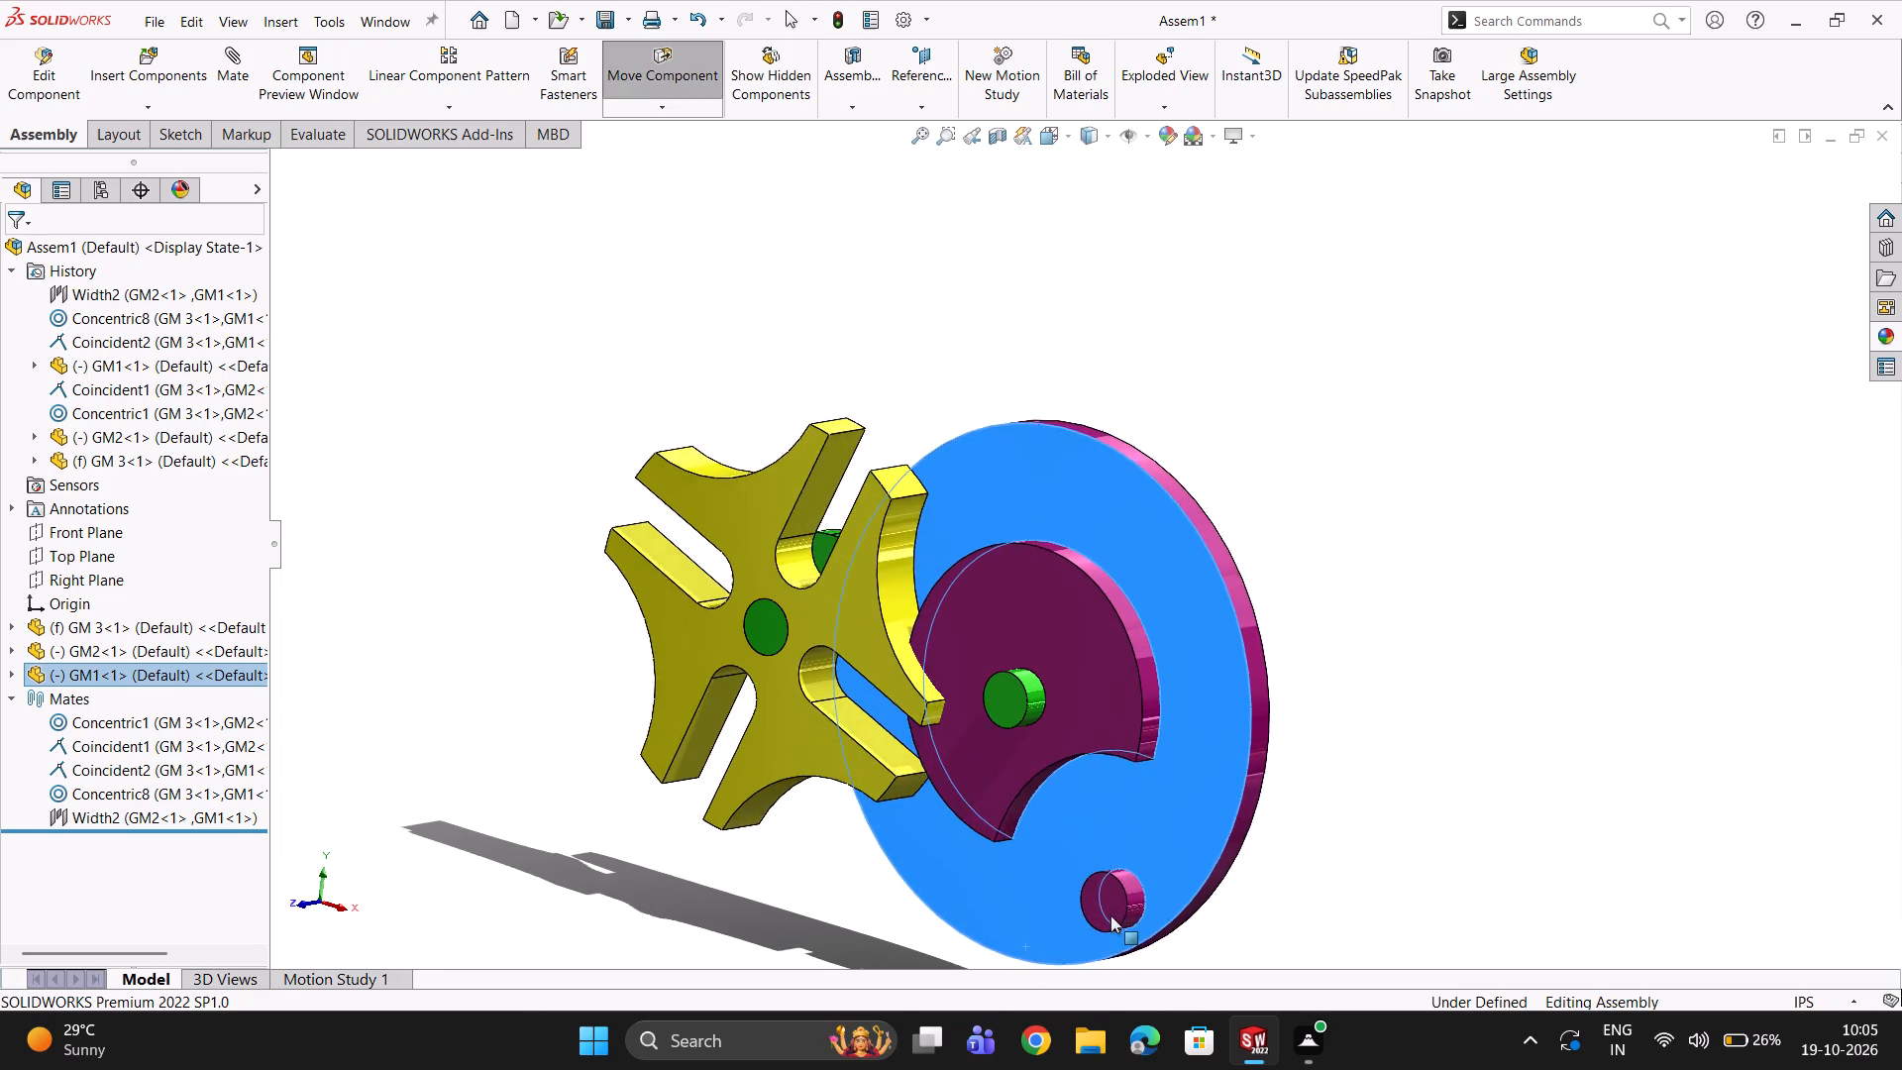
Rotate the GM1 disc back and forth through several positions to test how its pin drives the GM2 wheel.
{"action": "left_click_drag", "start_coordinate": [1110, 915], "coordinate": [1076, 537]}
{"action": "left_click", "coordinate": [1069, 533]}
{"action": "left_click_drag", "start_coordinate": [916, 525], "coordinate": [902, 528]}
{"action": "left_click", "coordinate": [897, 531]}
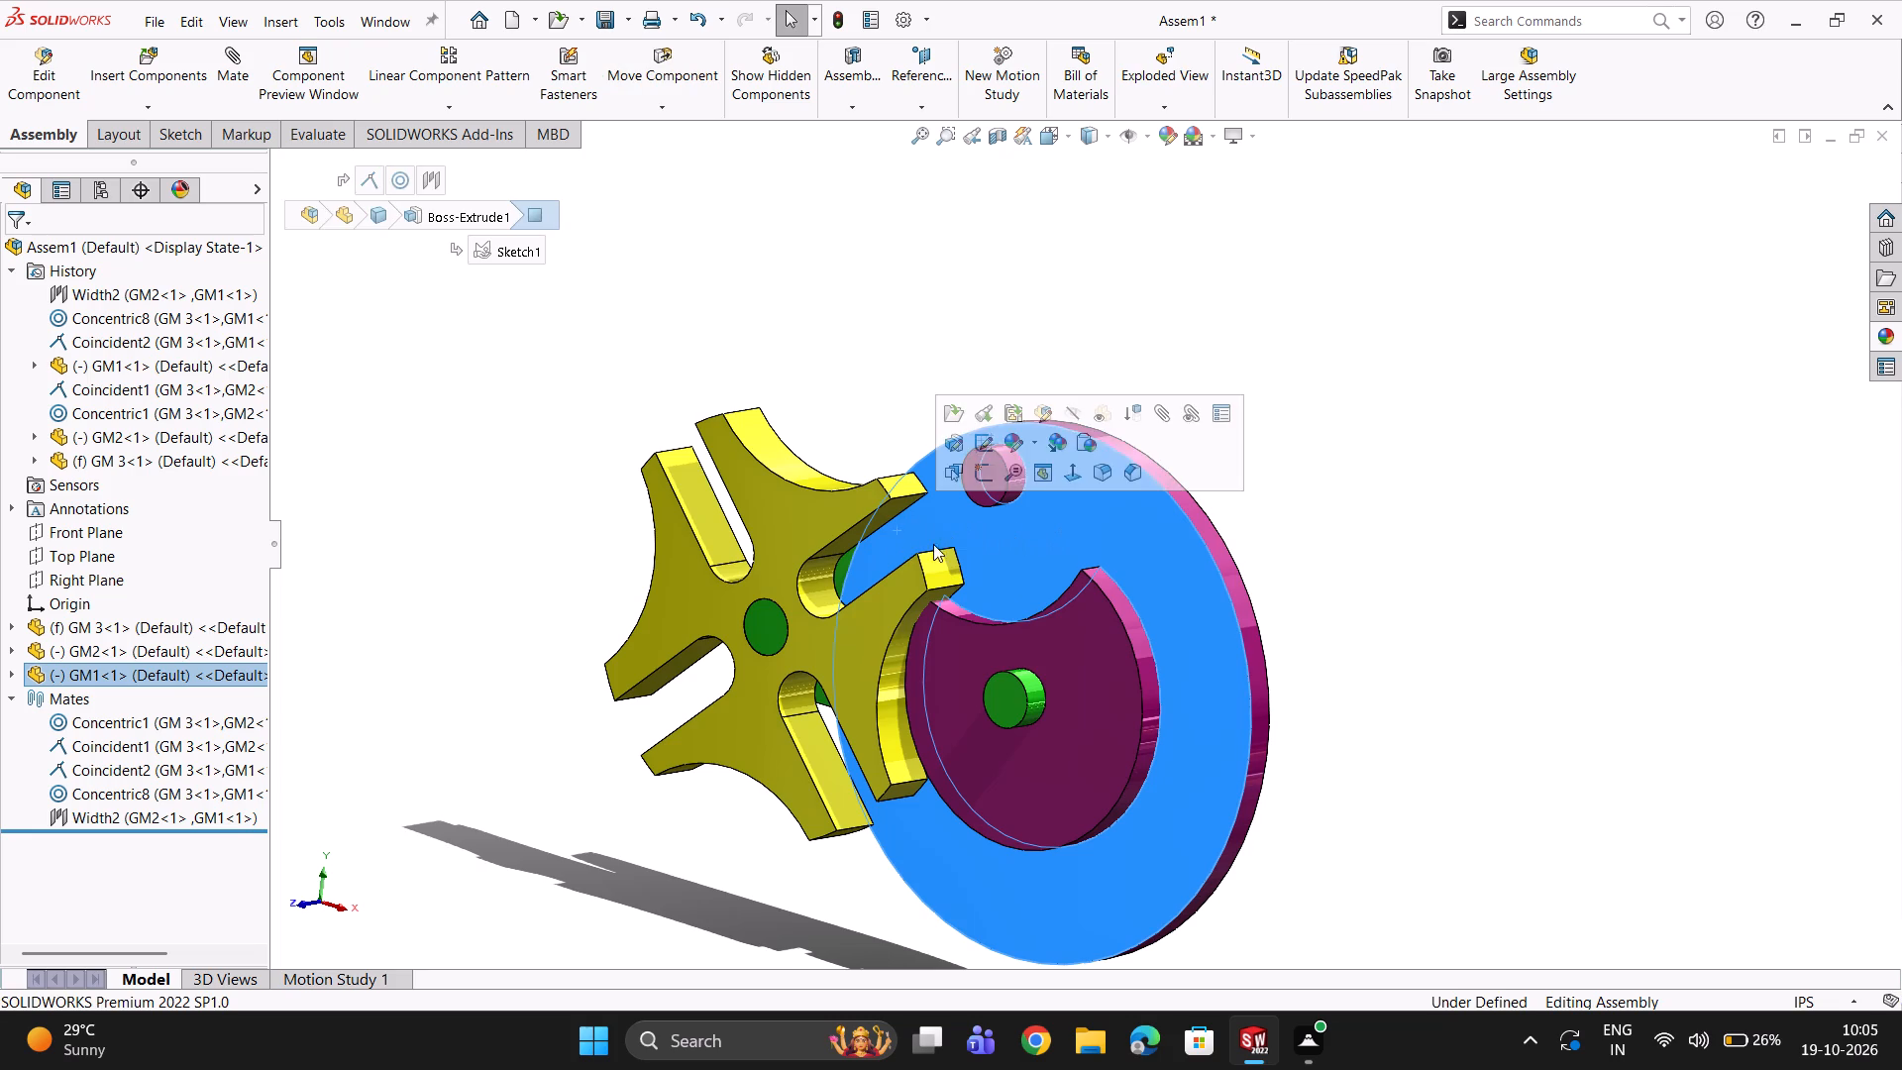
{"action": "left_click_drag", "start_coordinate": [965, 529], "coordinate": [765, 768]}
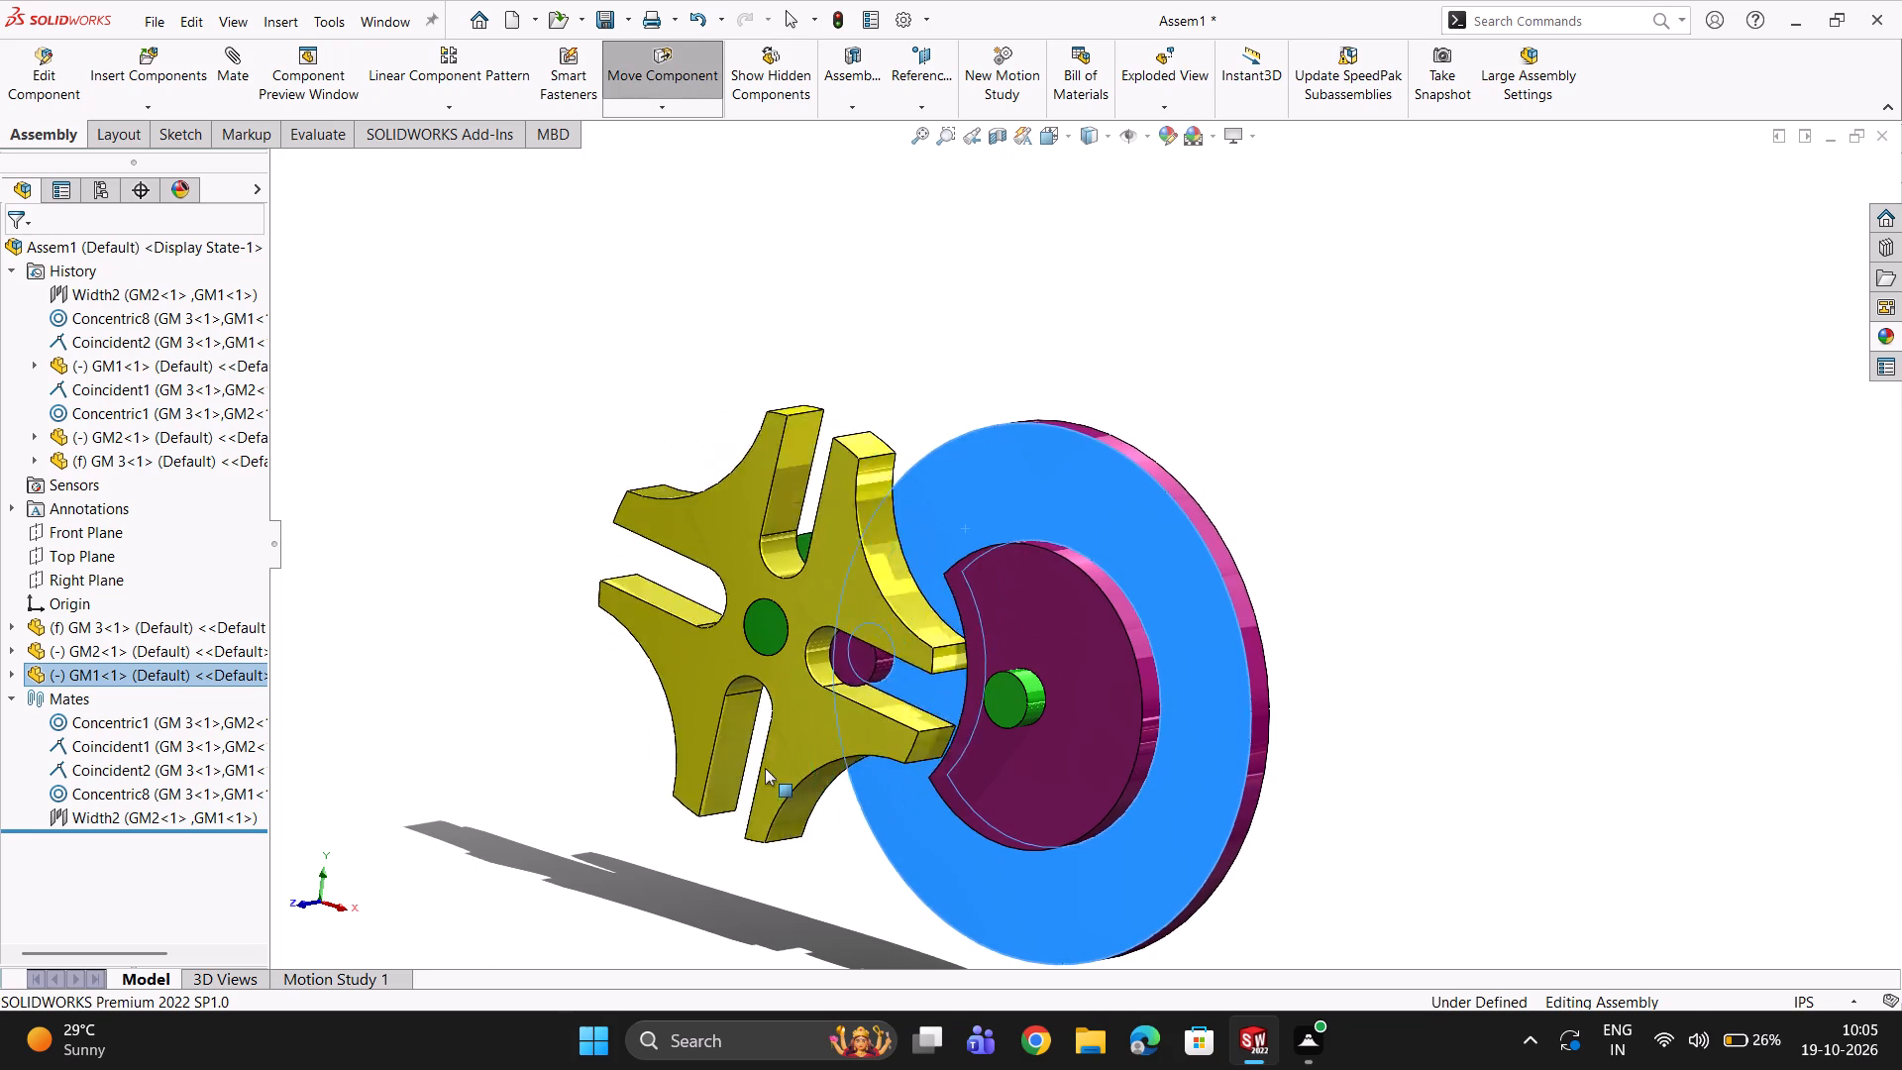
{"action": "left_click_drag", "start_coordinate": [765, 768], "coordinate": [1175, 821]}
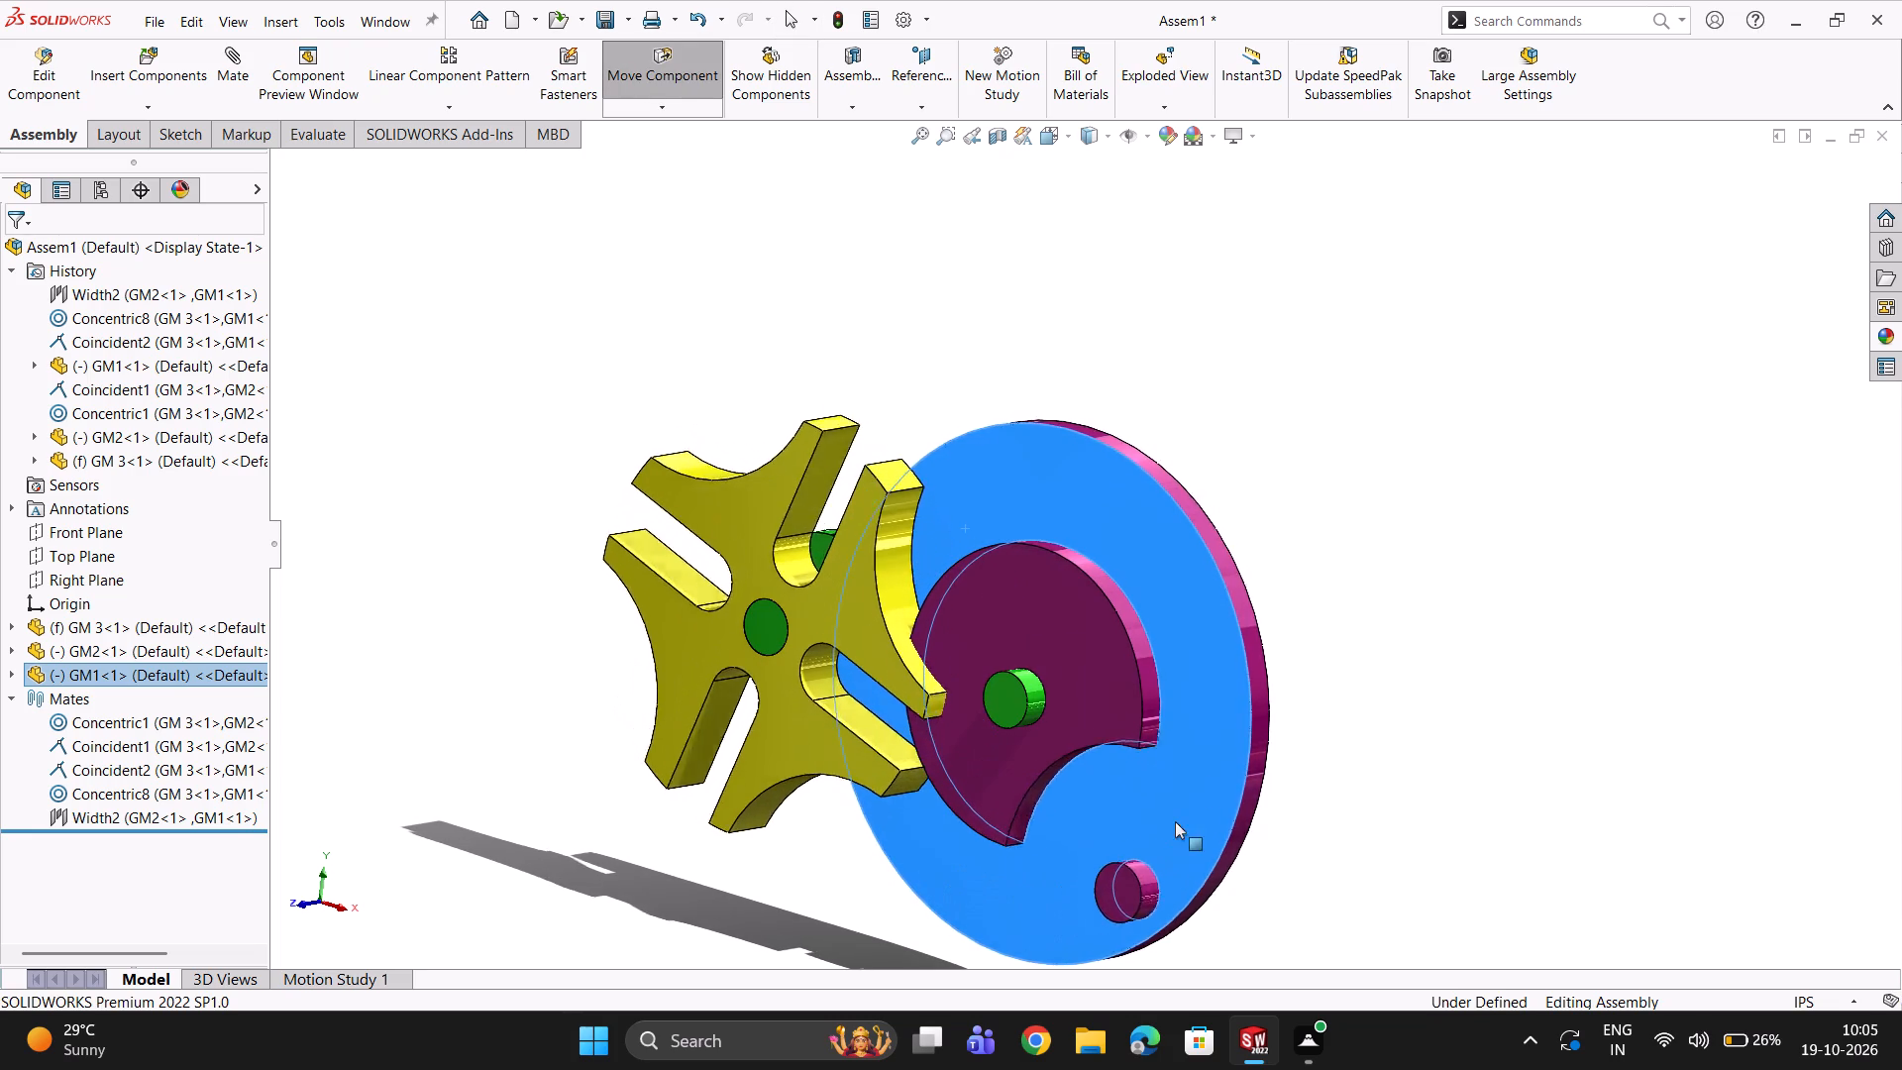
{"action": "left_click_drag", "start_coordinate": [1175, 821], "coordinate": [1186, 802]}
{"action": "left_click_drag", "start_coordinate": [1194, 784], "coordinate": [797, 756]}
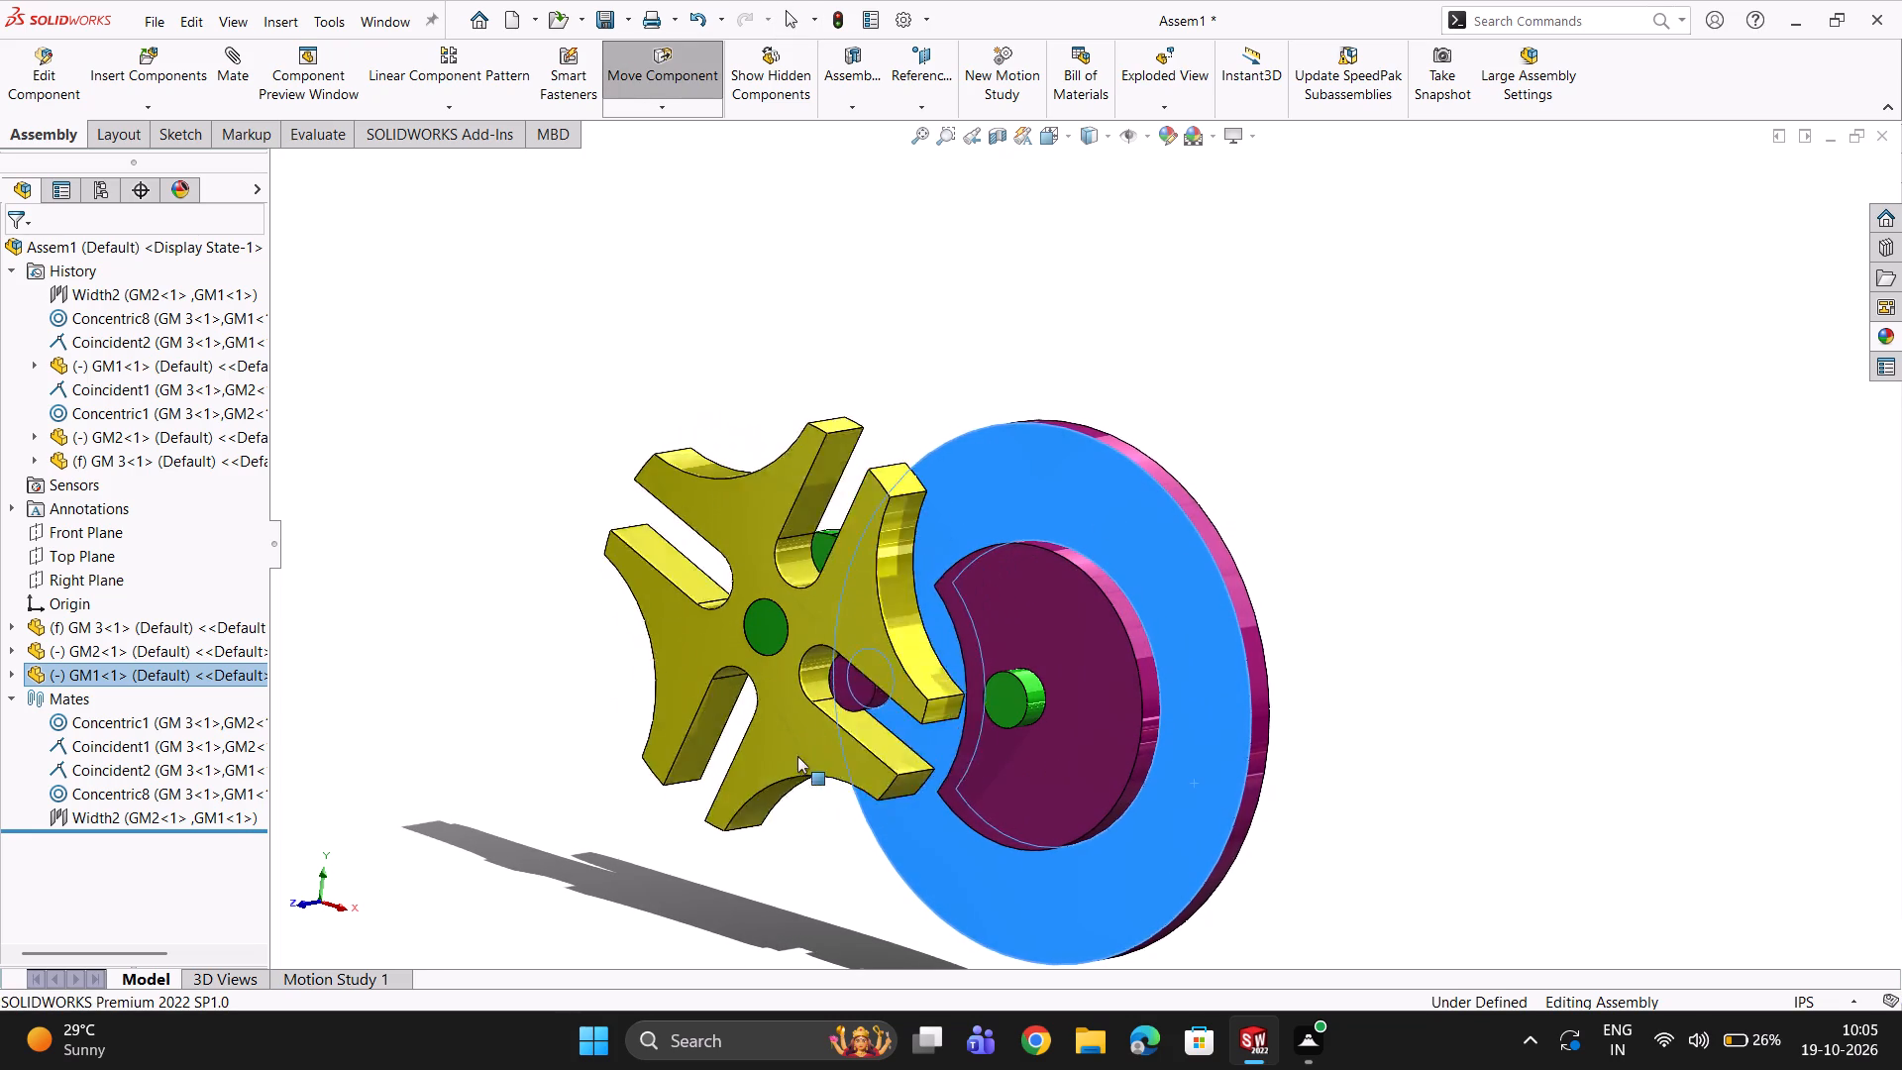
{"action": "left_click_drag", "start_coordinate": [797, 756], "coordinate": [1104, 875]}
{"action": "left_click_drag", "start_coordinate": [1156, 865], "coordinate": [1263, 761]}
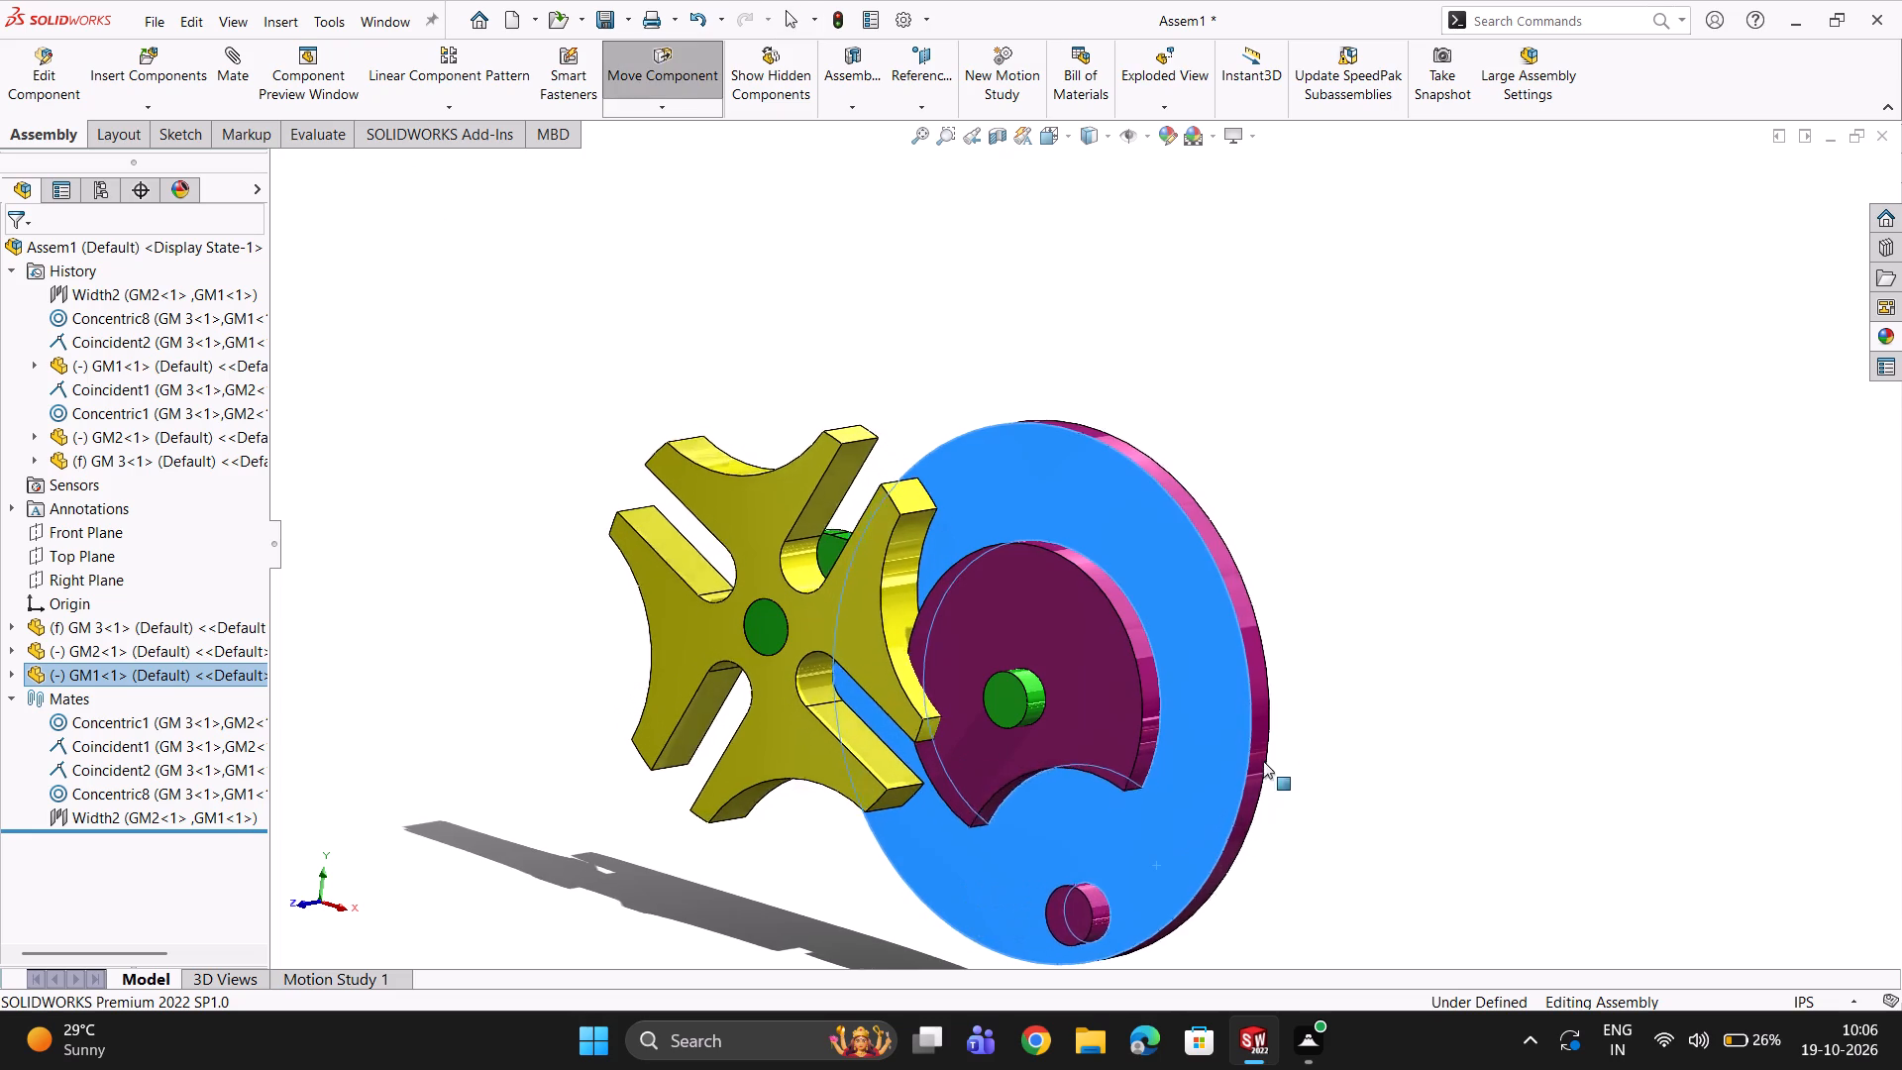
{"action": "left_click_drag", "start_coordinate": [1263, 761], "coordinate": [1266, 748]}
{"action": "left_click_drag", "start_coordinate": [1260, 674], "coordinate": [1134, 475]}
From a nearly frontal view, rotate the GM2 wheel by hand to check how GM1's pin follows the slot.
{"action": "middle_click_drag", "start_coordinate": [1022, 572], "coordinate": [1123, 523]}
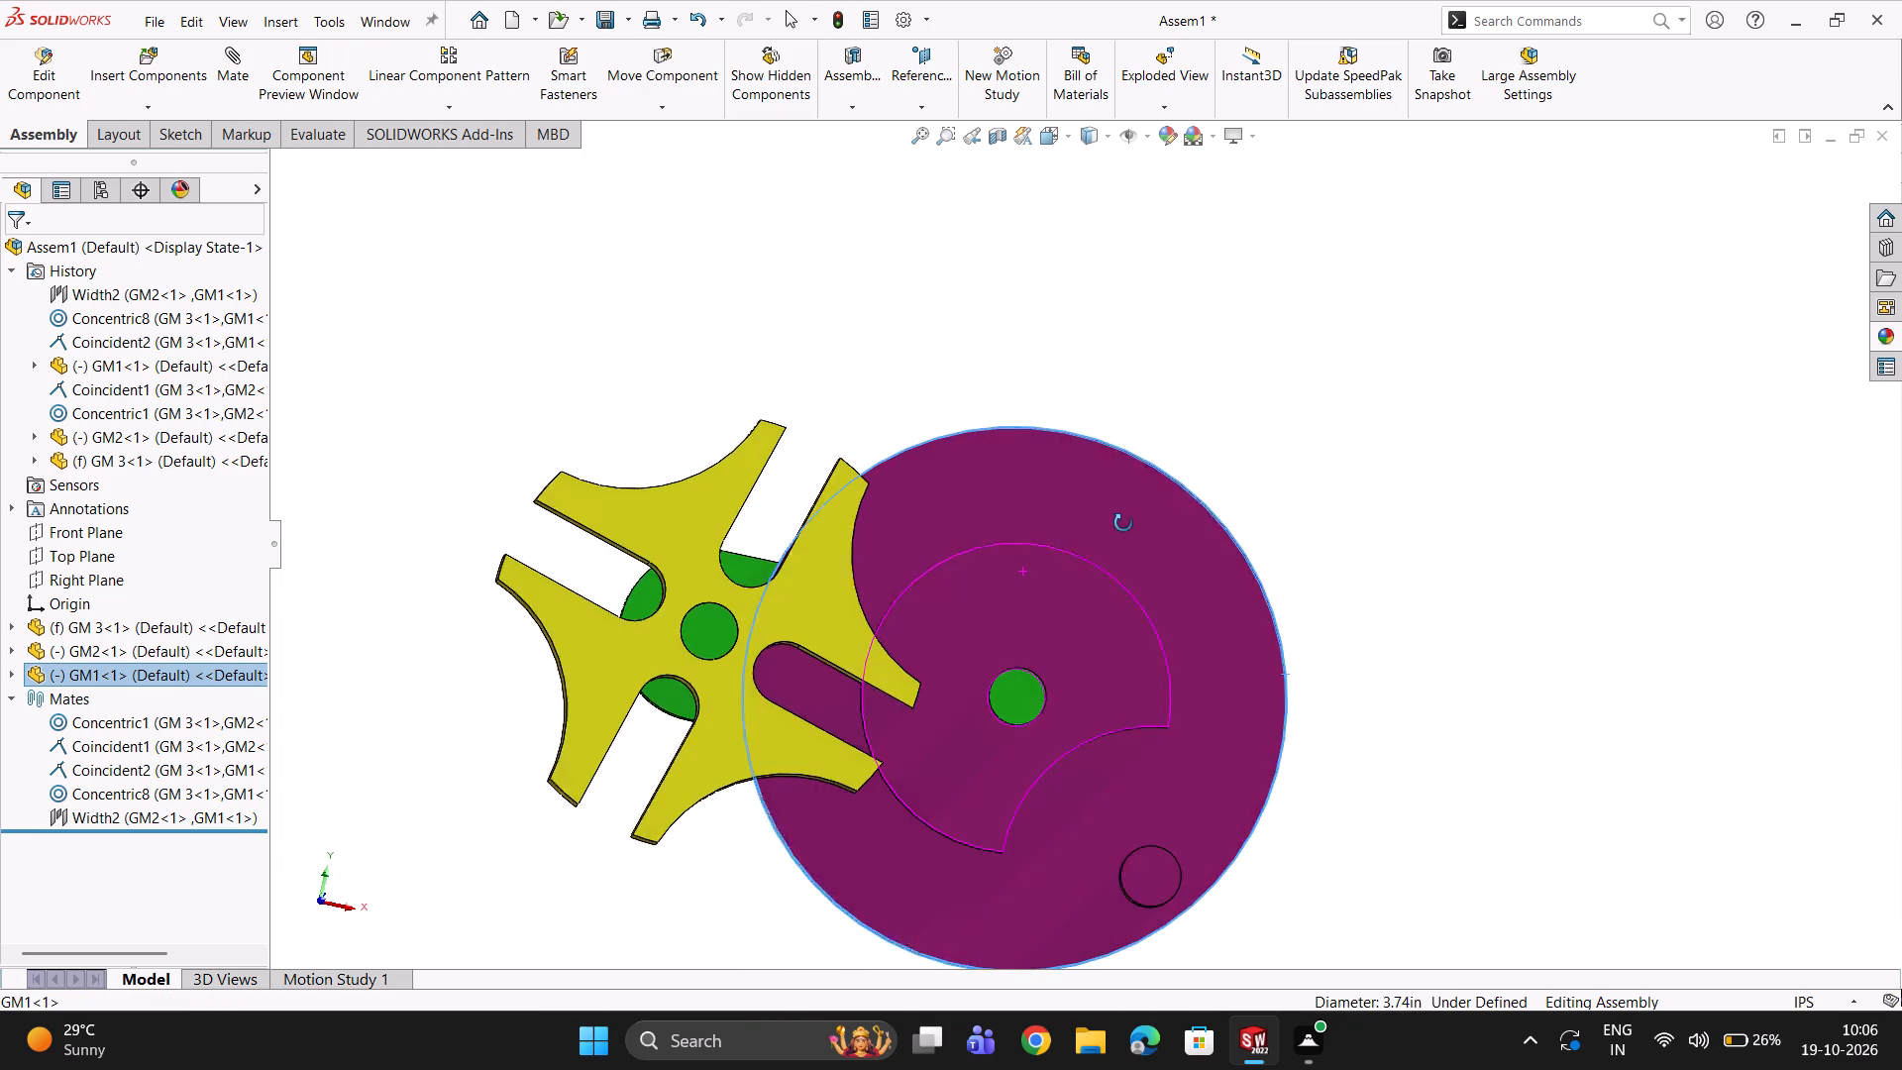
{"action": "middle_click_drag", "start_coordinate": [1123, 523], "coordinate": [1126, 520]}
{"action": "left_click", "coordinate": [764, 739]}
{"action": "left_click_drag", "start_coordinate": [759, 743], "coordinate": [715, 763]}
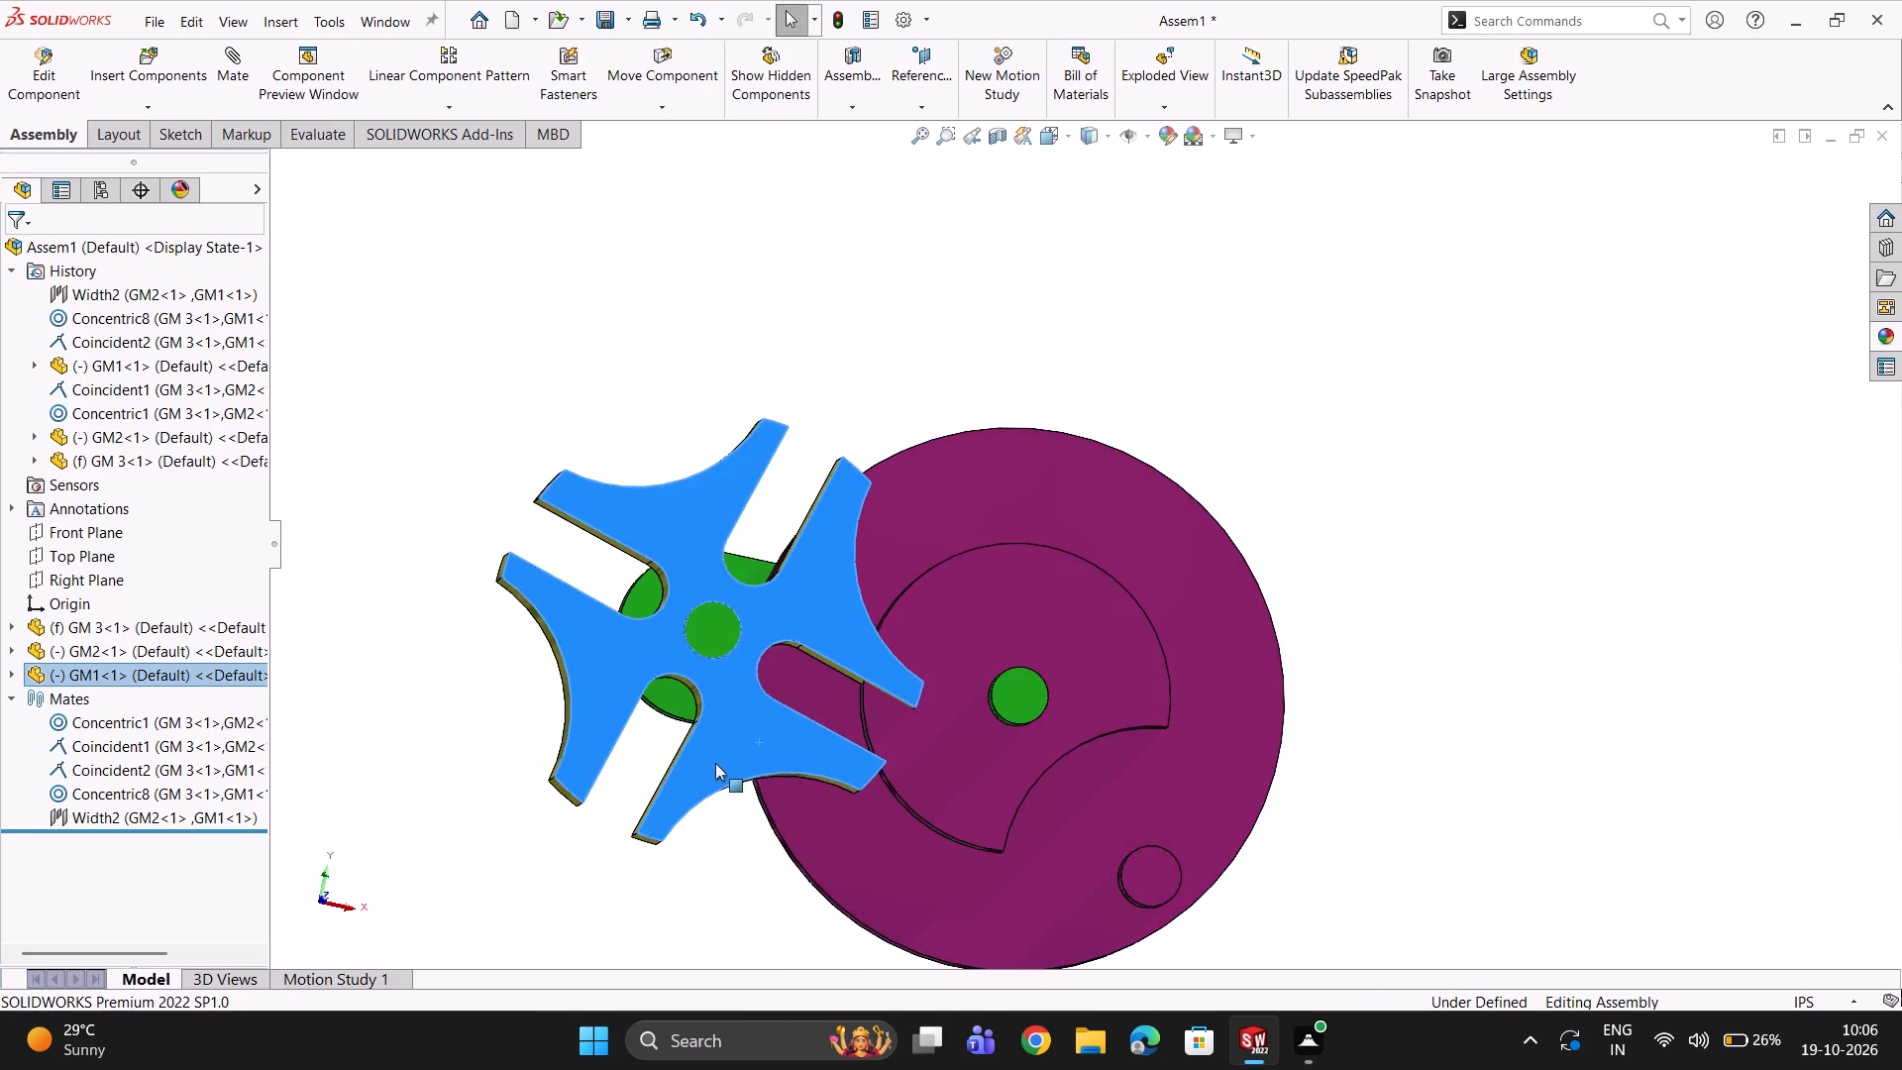
{"action": "left_click_drag", "start_coordinate": [715, 763], "coordinate": [585, 737]}
{"action": "left_click_drag", "start_coordinate": [585, 737], "coordinate": [581, 720]}
{"action": "left_click_drag", "start_coordinate": [578, 675], "coordinate": [578, 663]}
{"action": "left_click", "coordinate": [578, 648]}
{"action": "left_click_drag", "start_coordinate": [580, 630], "coordinate": [590, 583]}
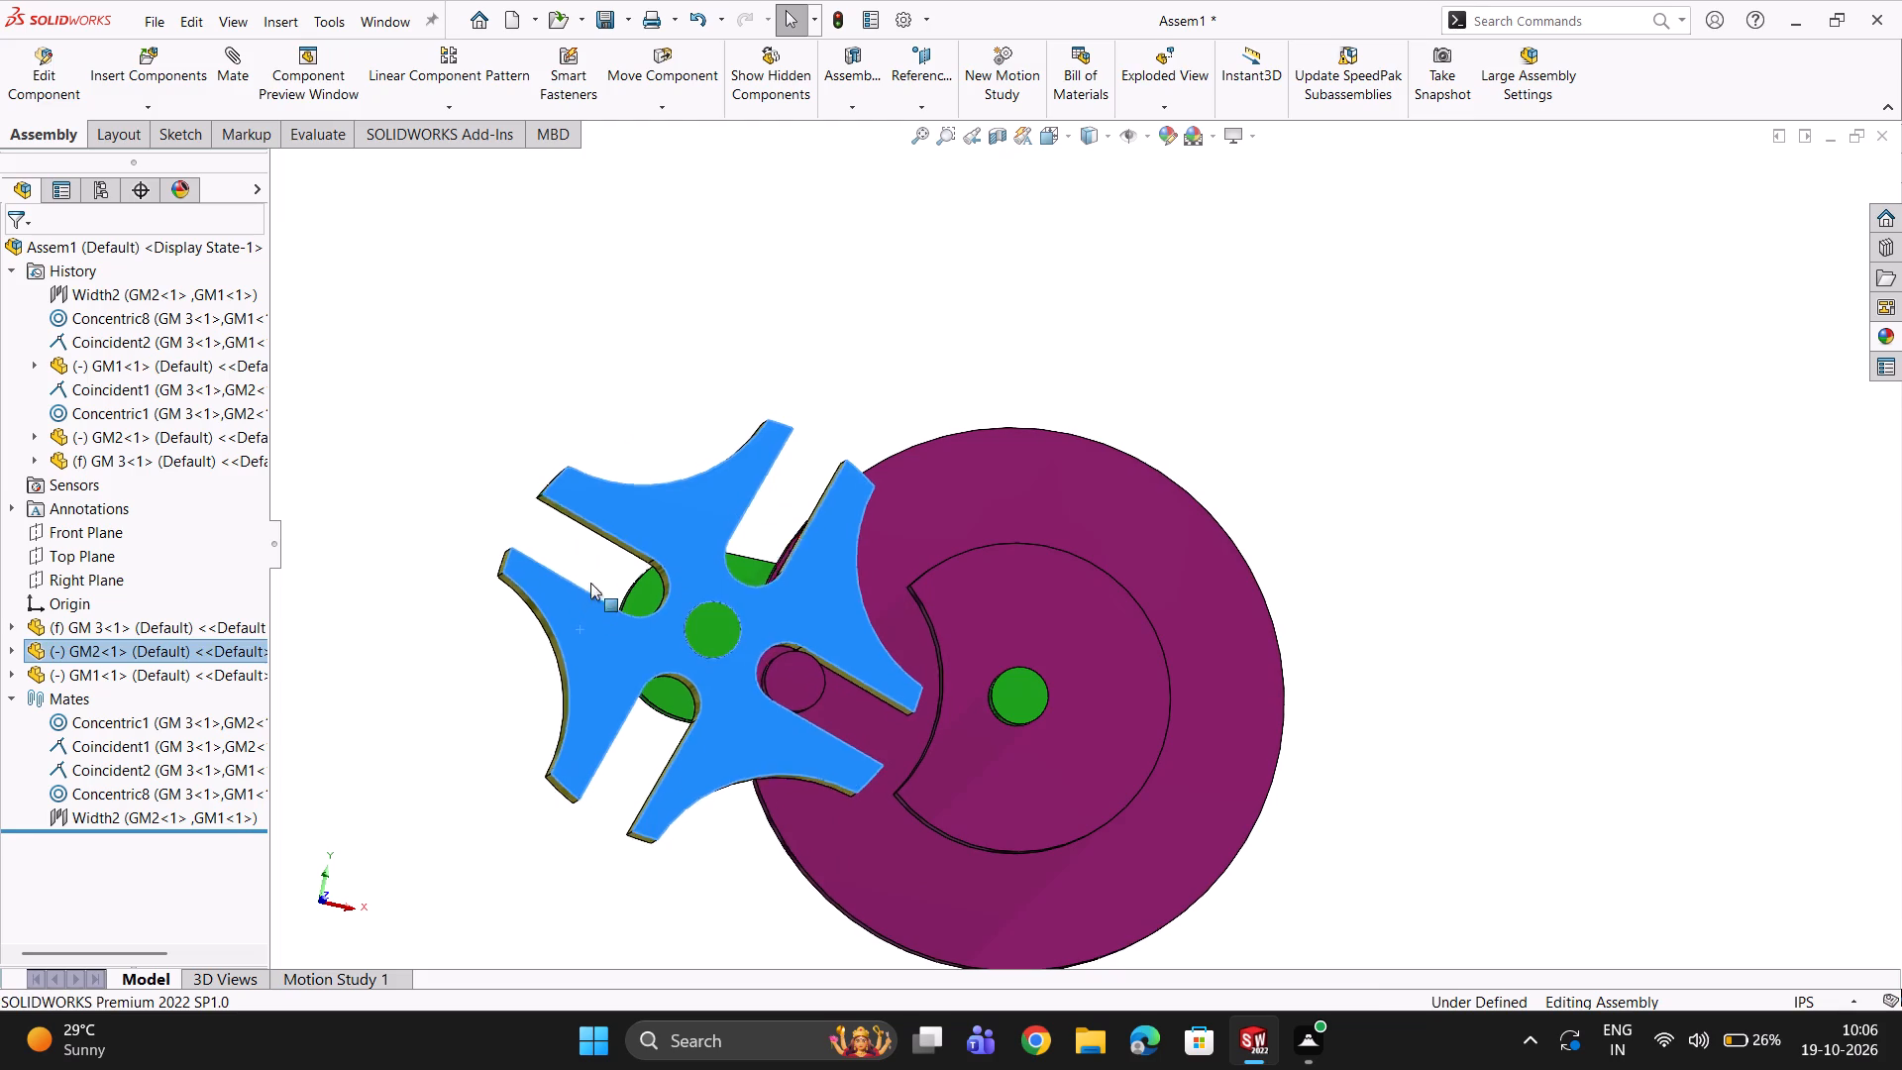
{"action": "left_click_drag", "start_coordinate": [590, 583], "coordinate": [591, 581]}
{"action": "left_click_drag", "start_coordinate": [593, 576], "coordinate": [596, 567]}
{"action": "left_click", "coordinate": [611, 536]}
{"action": "left_click_drag", "start_coordinate": [629, 516], "coordinate": [704, 498]}
{"action": "left_click", "coordinate": [758, 505]}
{"action": "left_click", "coordinate": [788, 526]}
{"action": "left_click", "coordinate": [793, 533]}
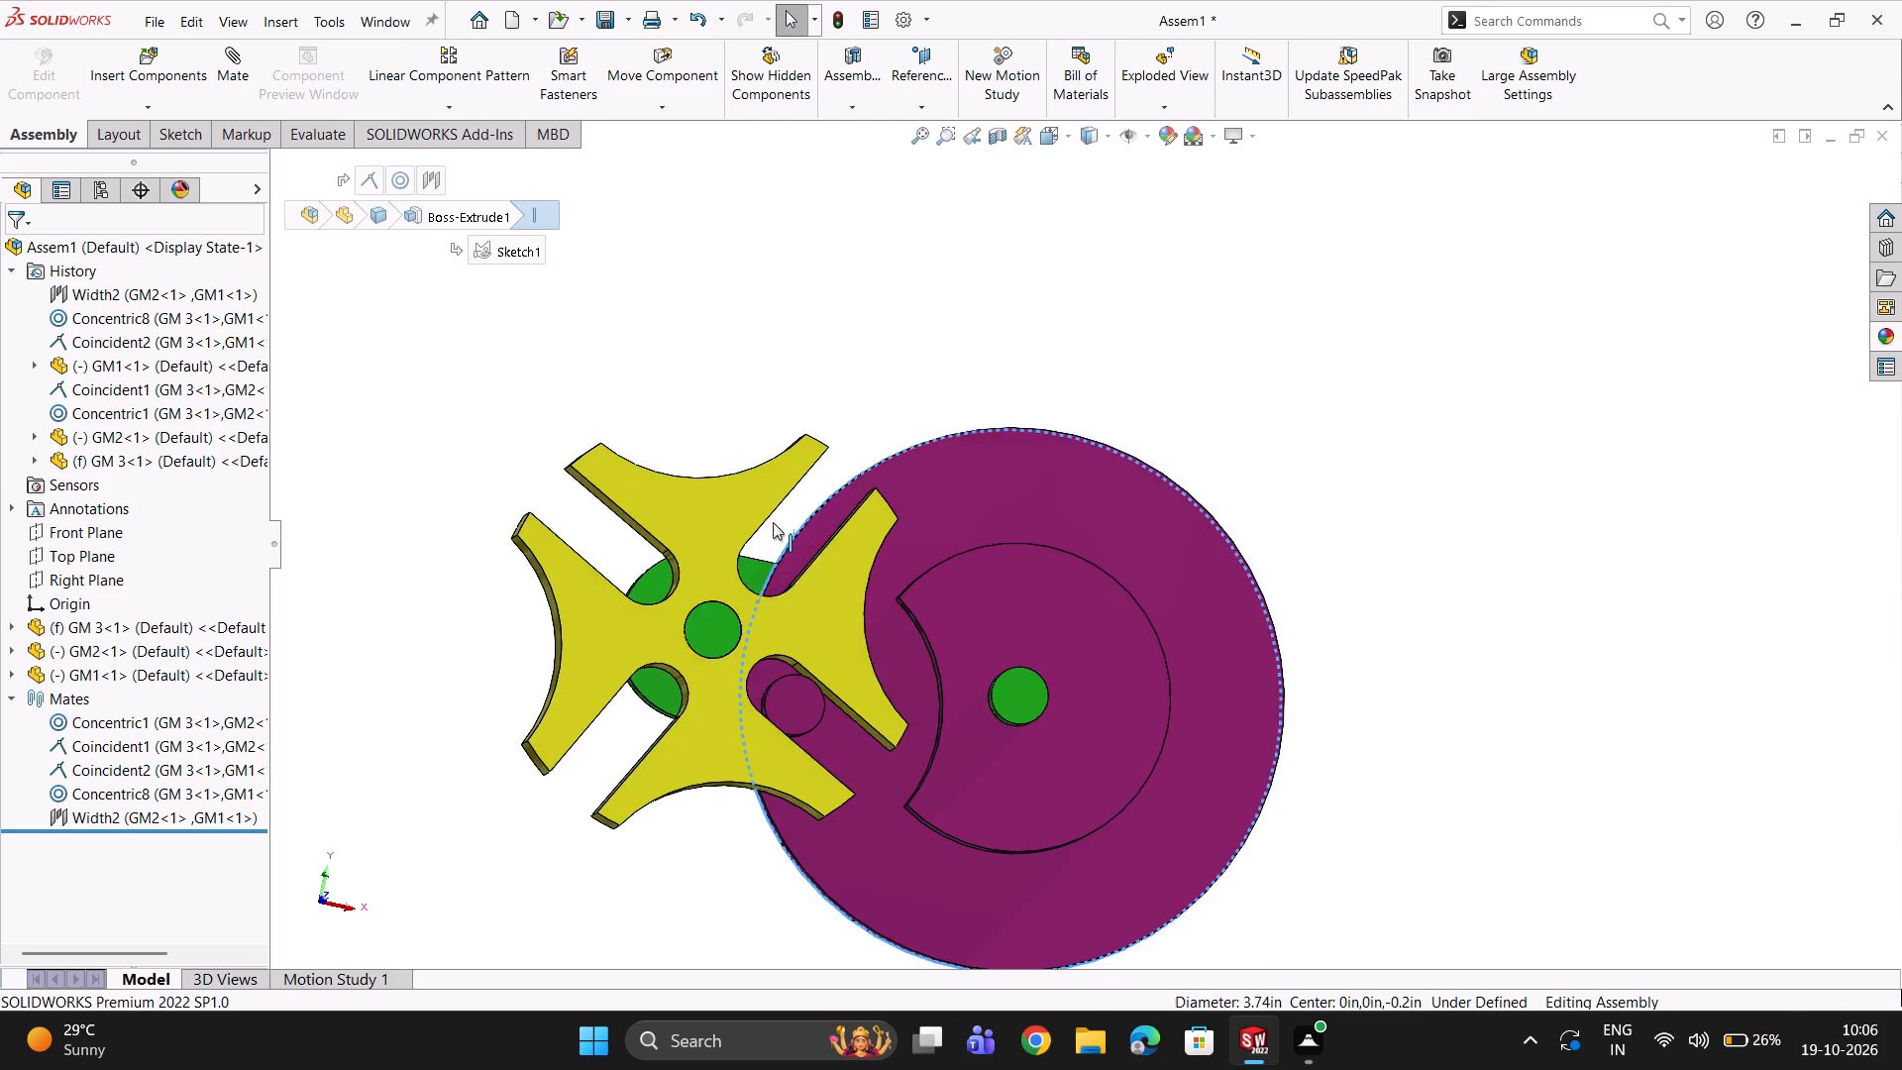
{"action": "left_click_drag", "start_coordinate": [741, 511], "coordinate": [823, 652]}
{"action": "left_click", "coordinate": [823, 652]}
{"action": "left_click_drag", "start_coordinate": [826, 666], "coordinate": [822, 690]}
{"action": "left_click_drag", "start_coordinate": [822, 690], "coordinate": [456, 620]}
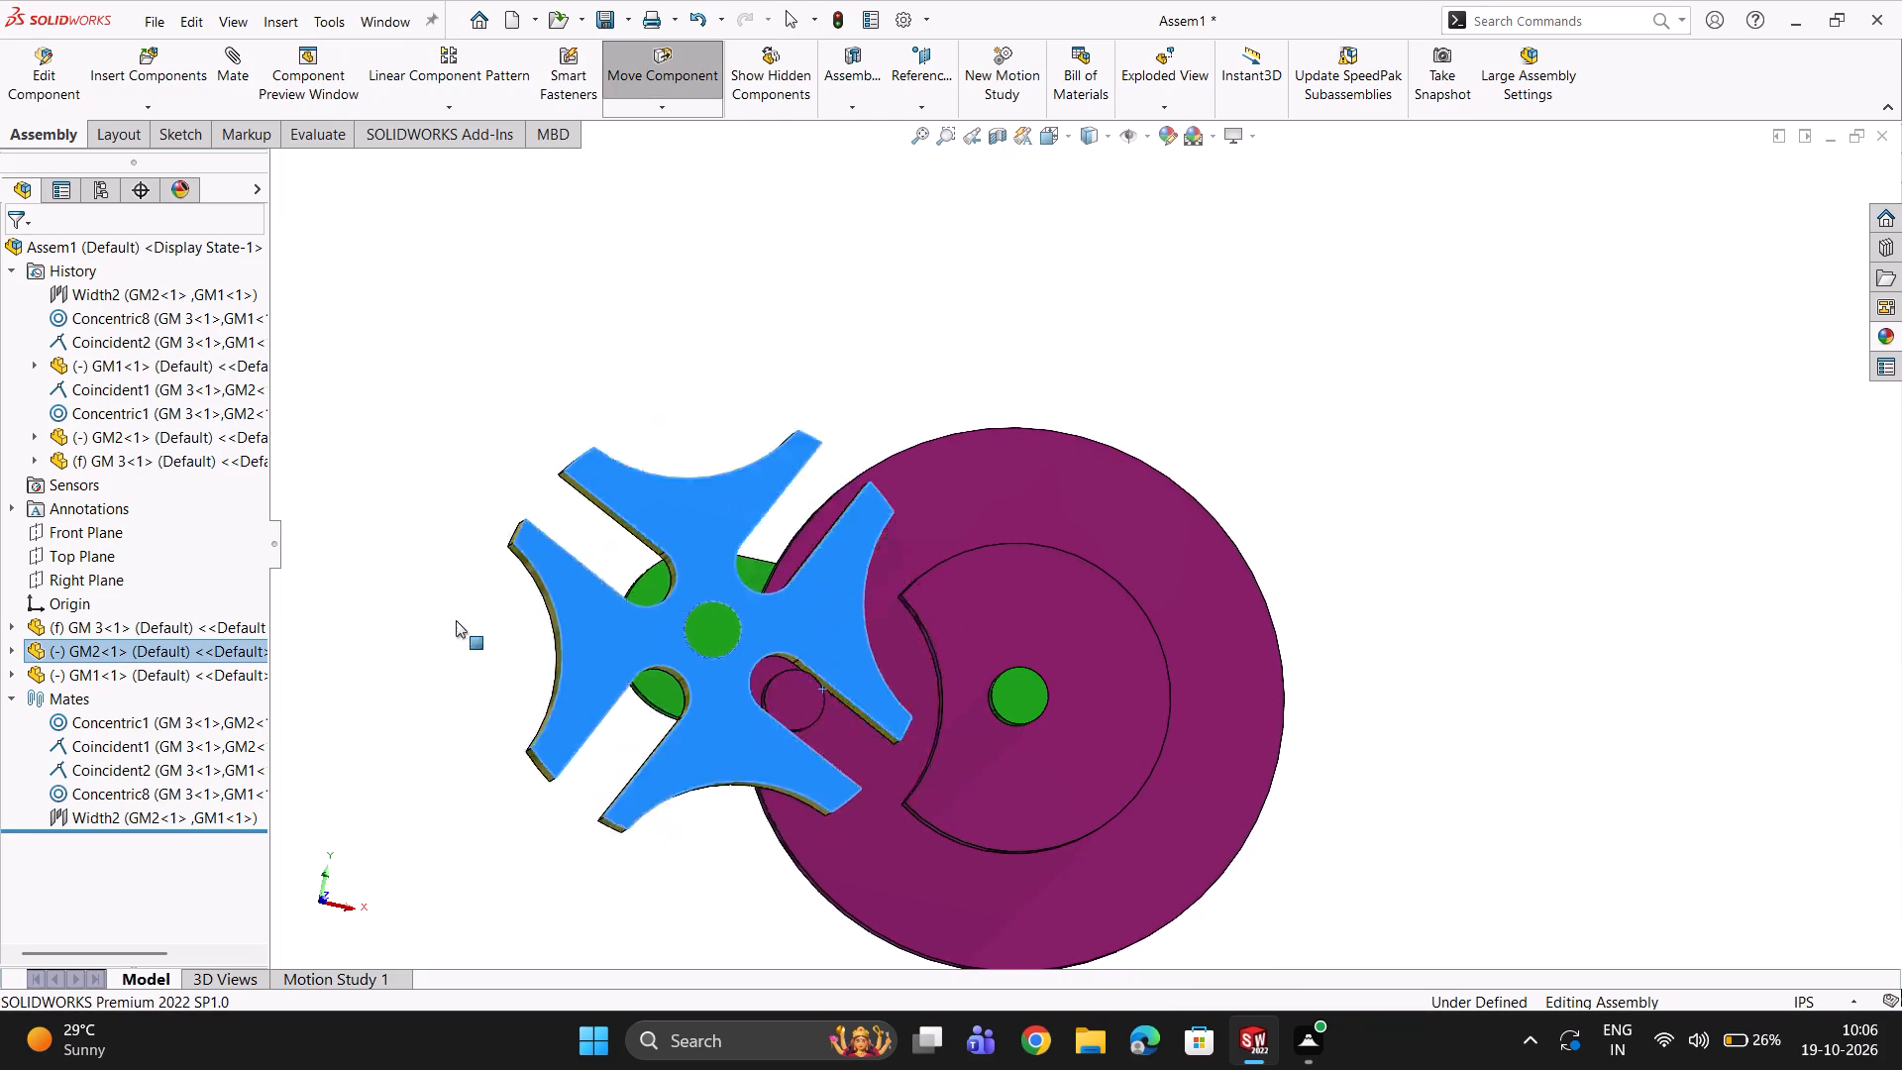
{"action": "left_click_drag", "start_coordinate": [456, 620], "coordinate": [958, 583]}
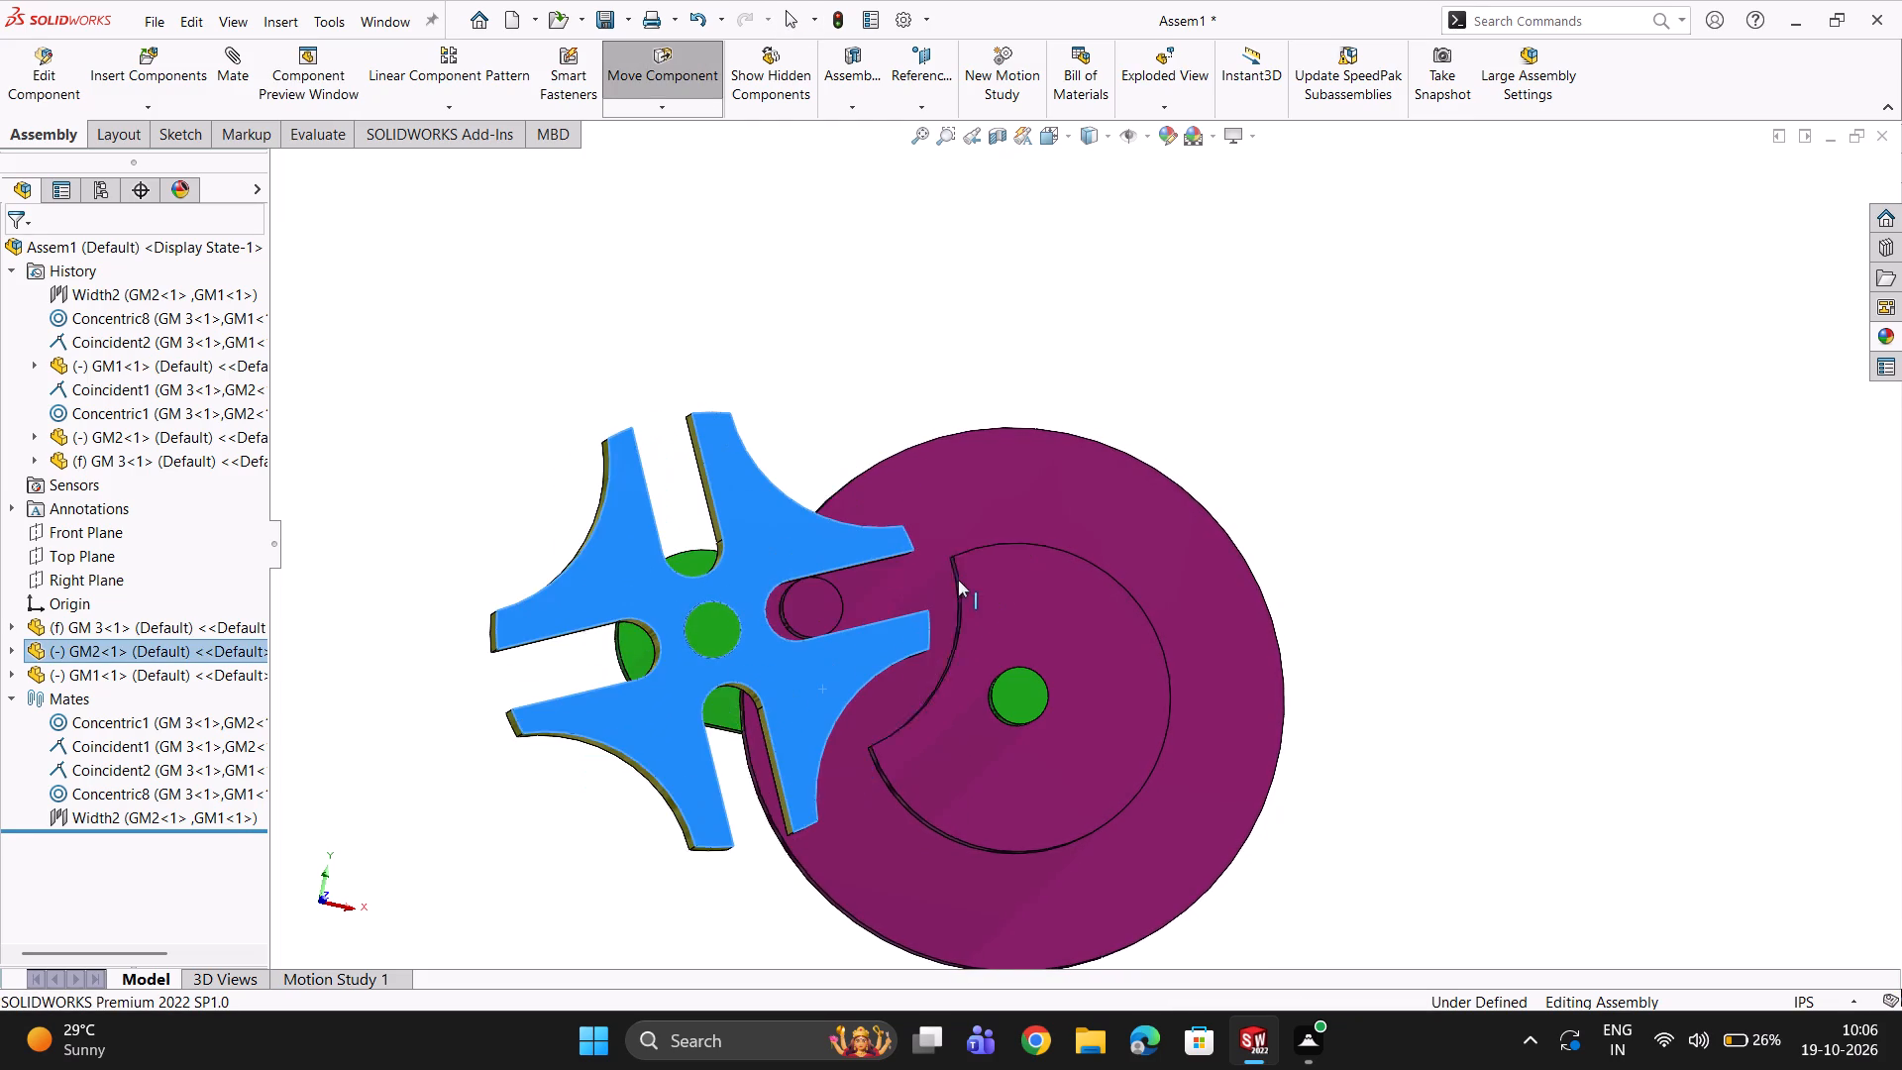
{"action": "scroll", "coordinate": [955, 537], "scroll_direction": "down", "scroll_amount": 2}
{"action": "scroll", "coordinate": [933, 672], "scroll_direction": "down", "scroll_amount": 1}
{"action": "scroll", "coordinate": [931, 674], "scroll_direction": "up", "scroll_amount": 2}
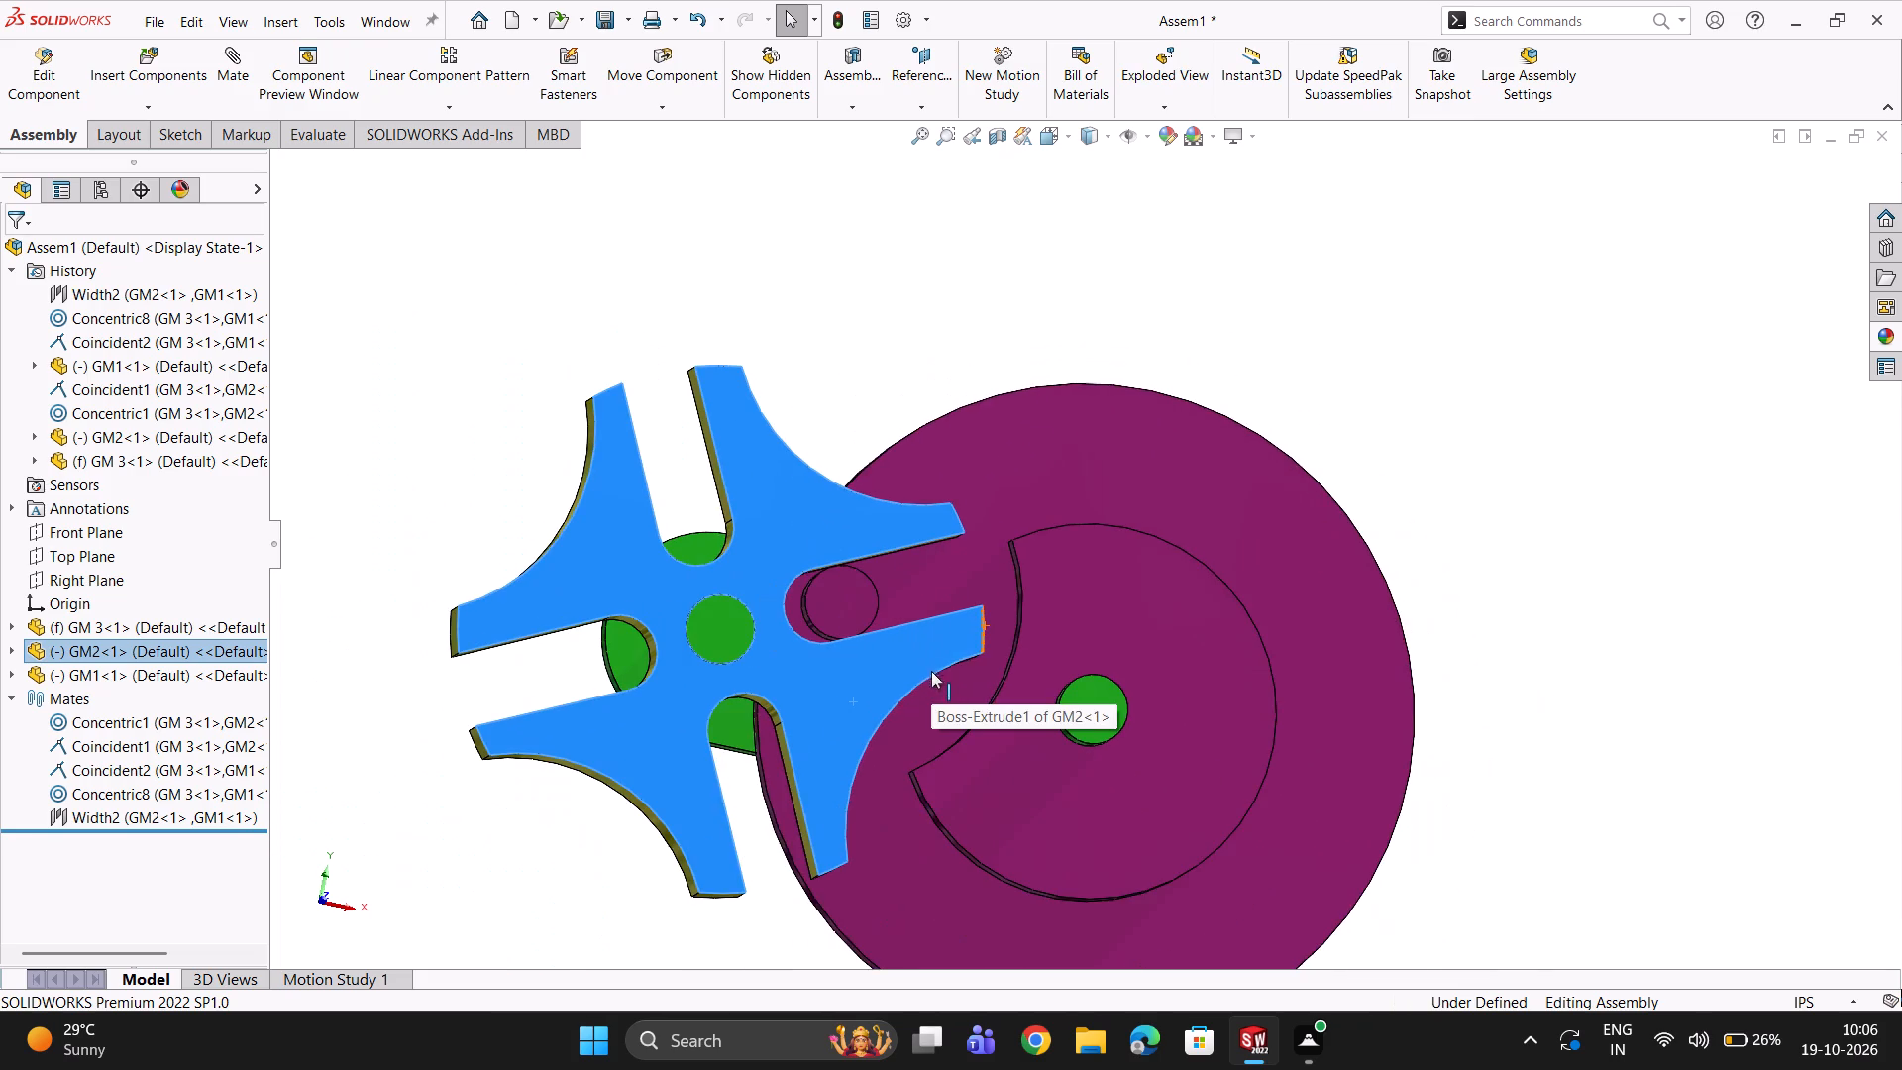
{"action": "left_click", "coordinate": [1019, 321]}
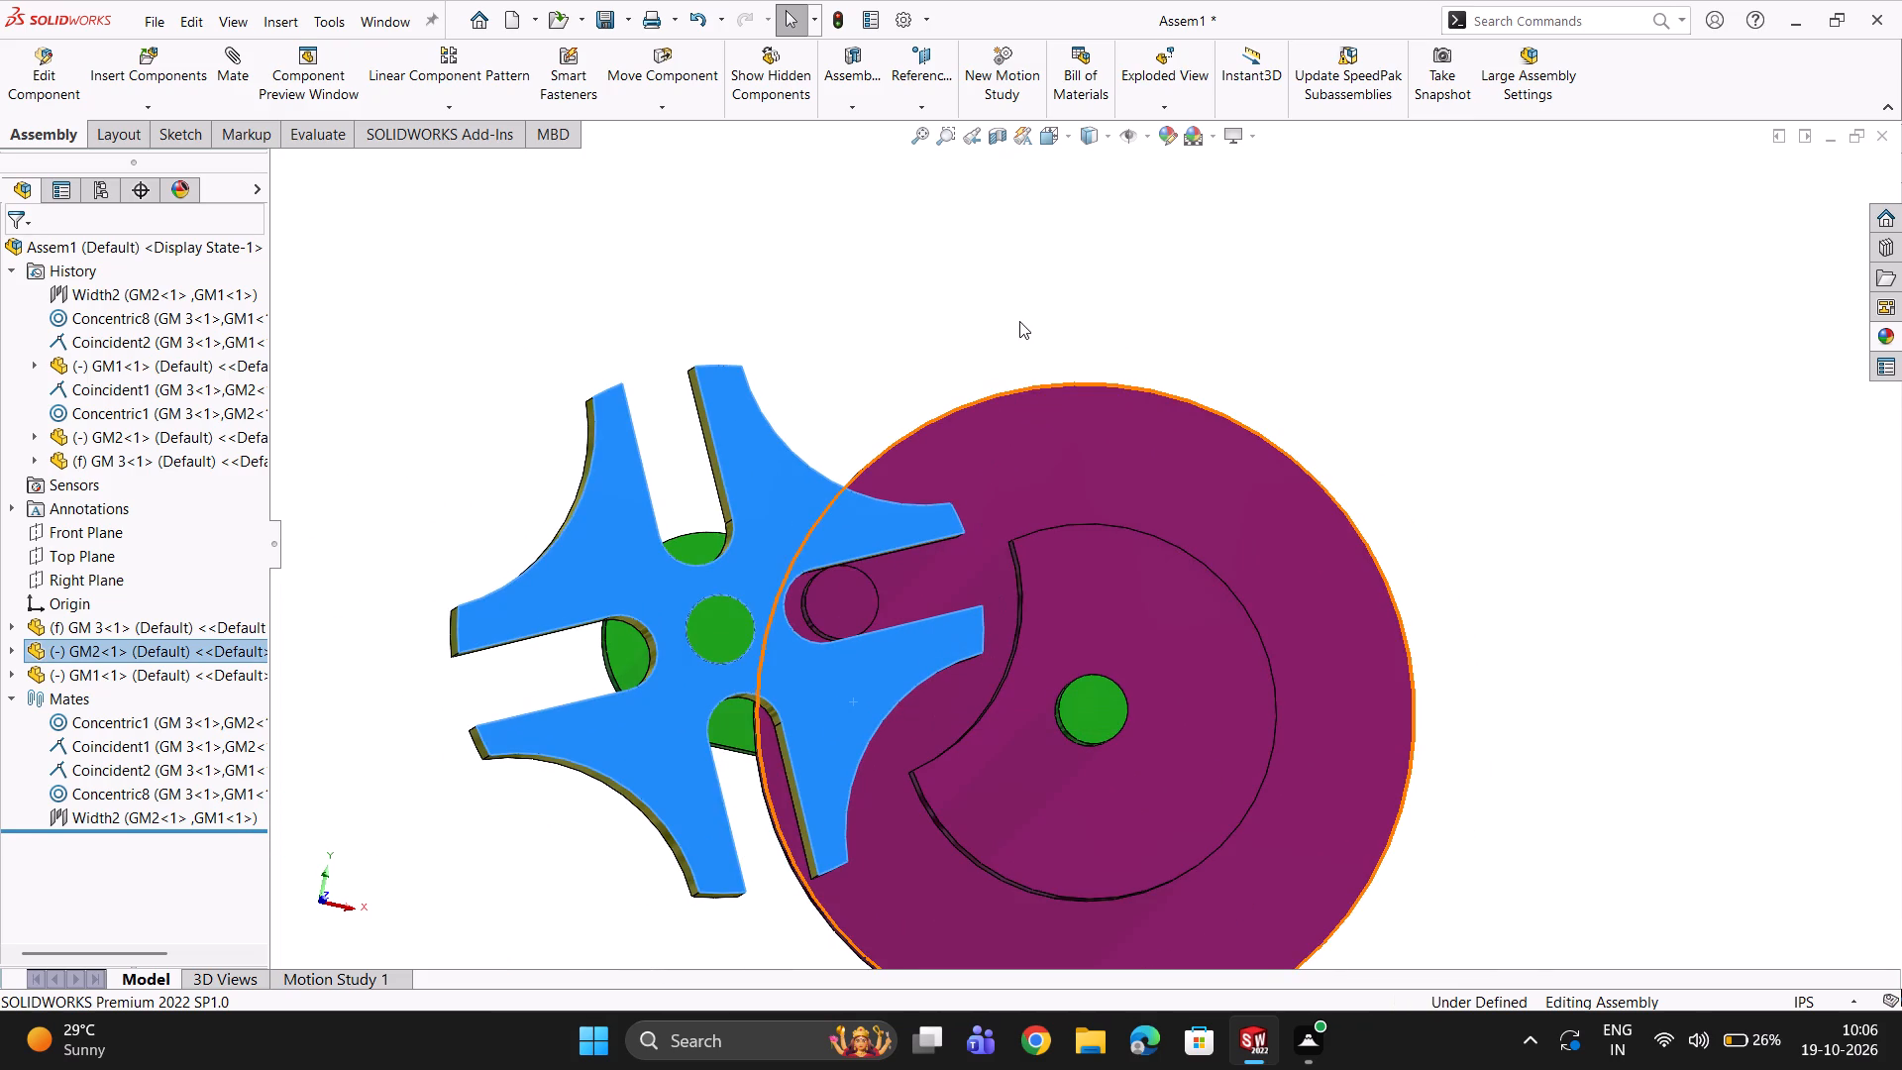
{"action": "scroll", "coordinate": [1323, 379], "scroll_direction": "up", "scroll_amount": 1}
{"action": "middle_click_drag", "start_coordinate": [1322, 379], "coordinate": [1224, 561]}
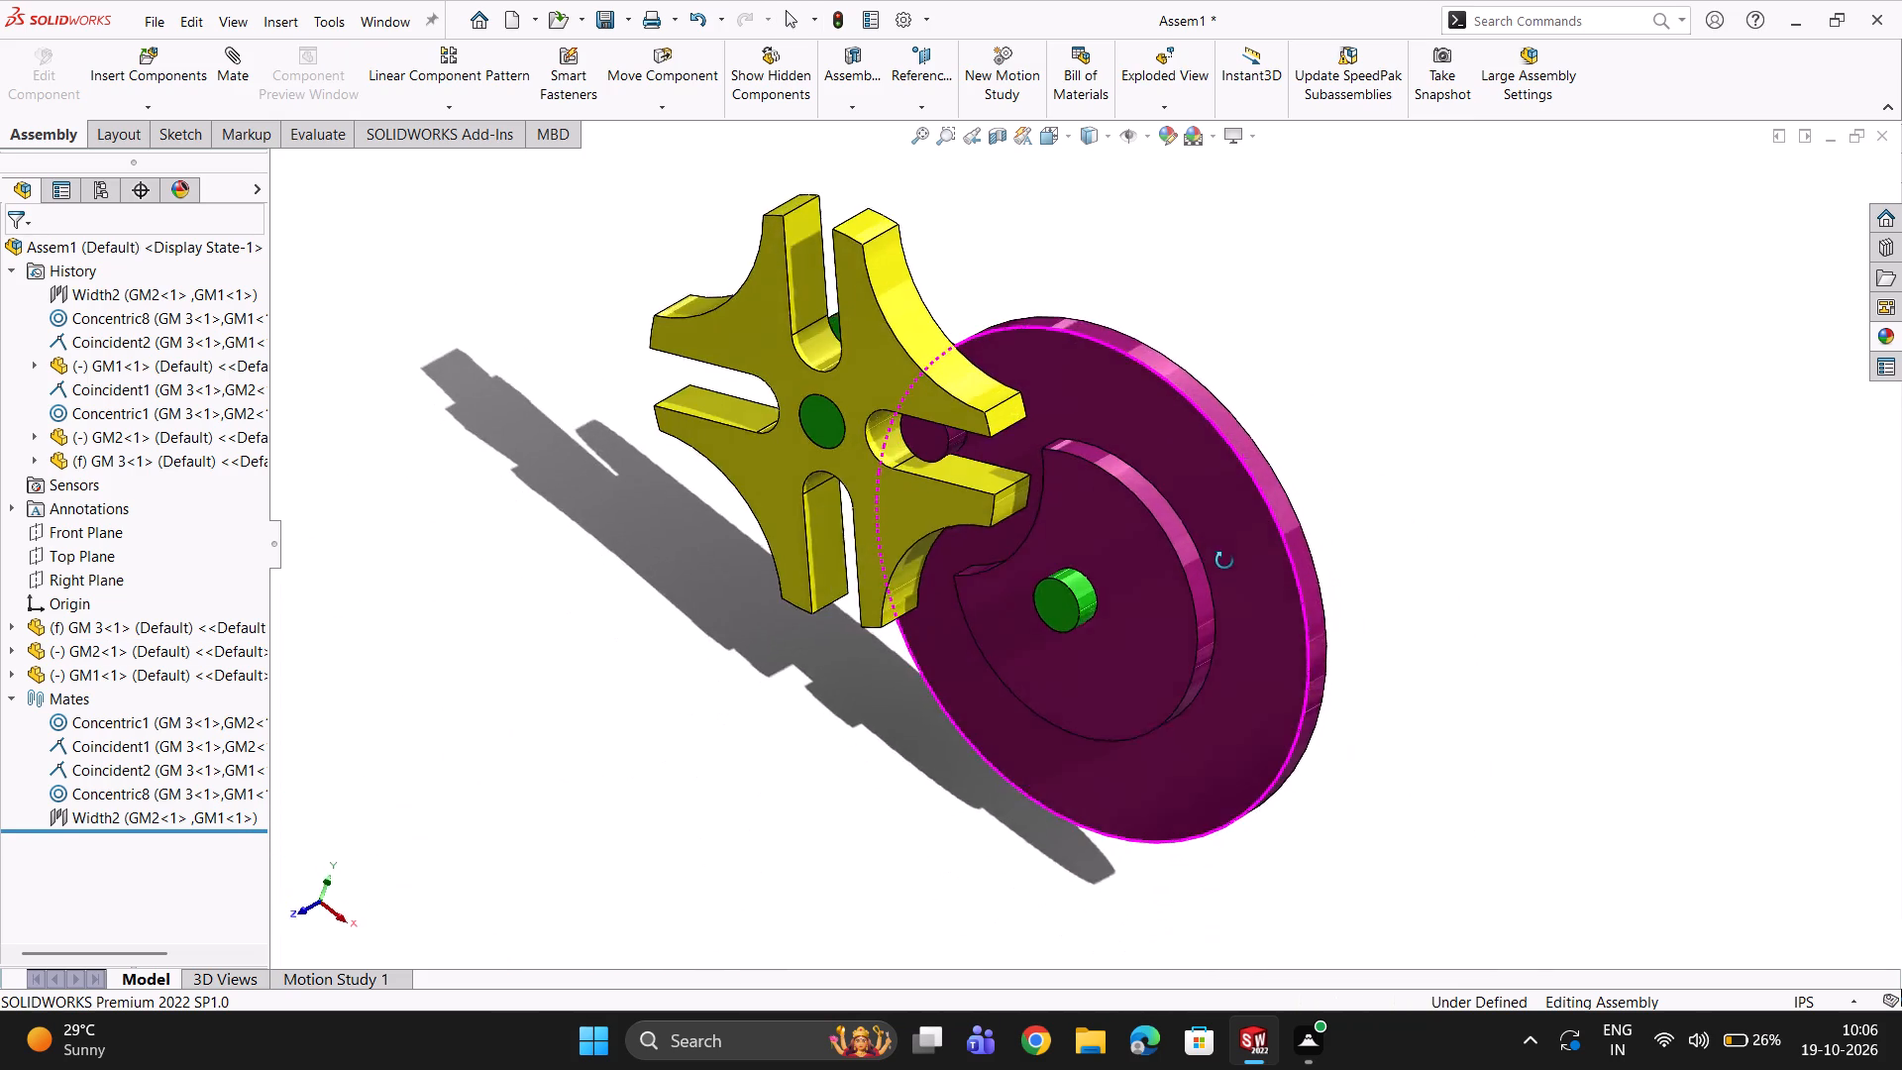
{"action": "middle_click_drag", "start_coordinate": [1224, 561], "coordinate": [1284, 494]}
Save the assembly in the Documents folder under the name GENEVA MECHANISAM.
{"action": "key", "text": "ctrl+s"}
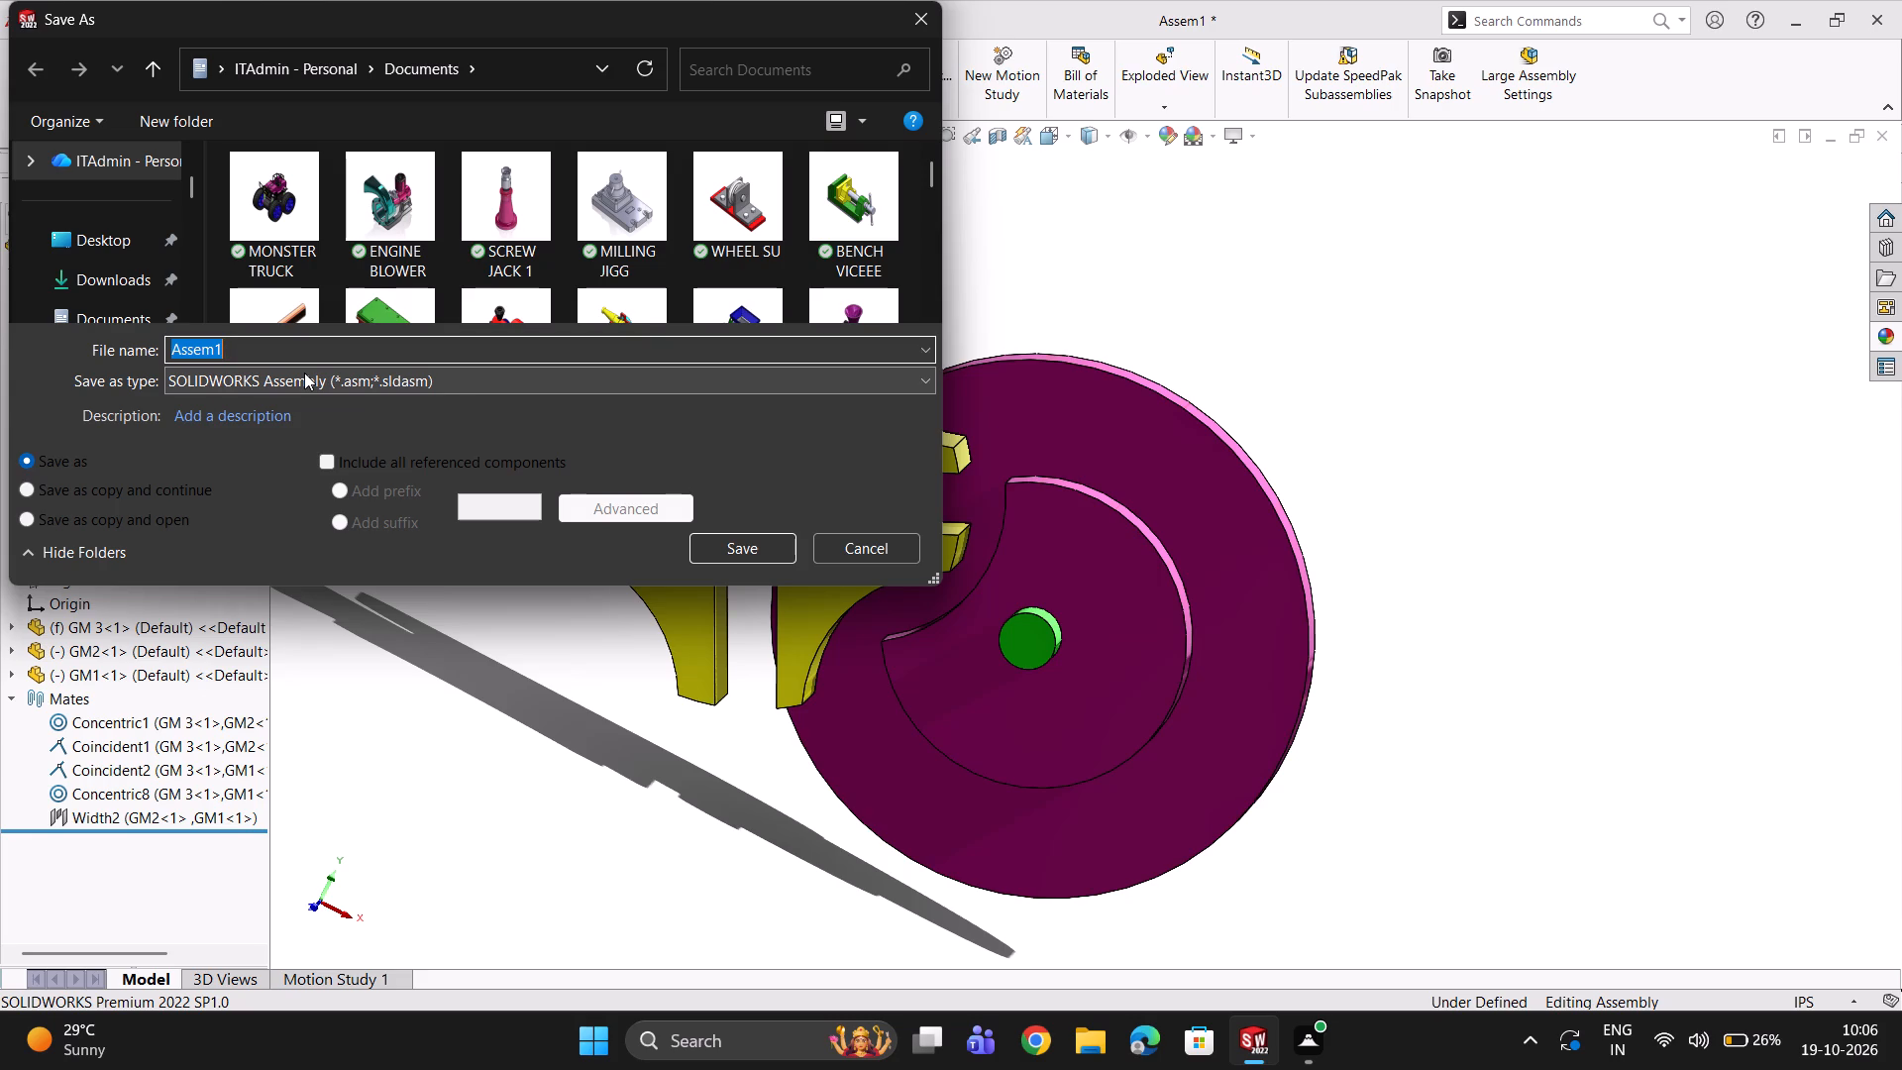
{"action": "key", "text": "g"}
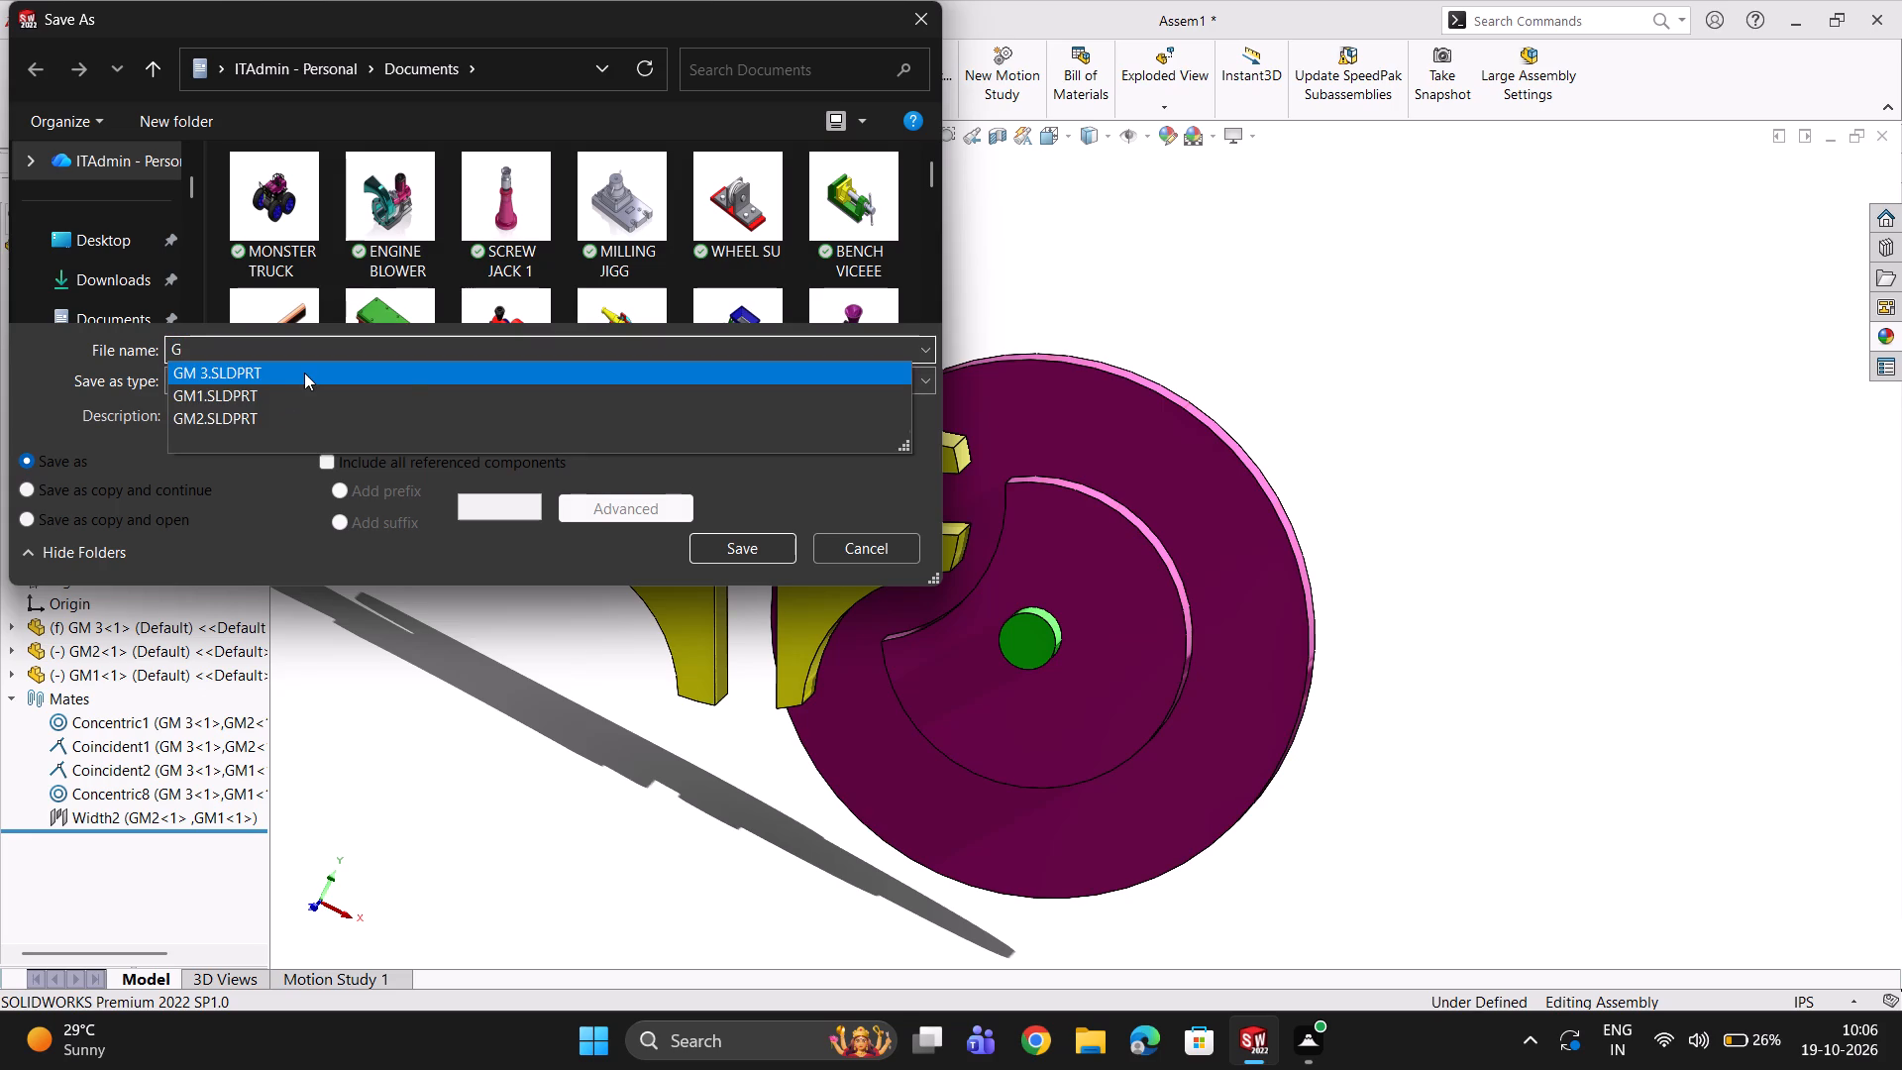
{"action": "key", "text": "r"}
{"action": "key", "text": "BackSpace"}
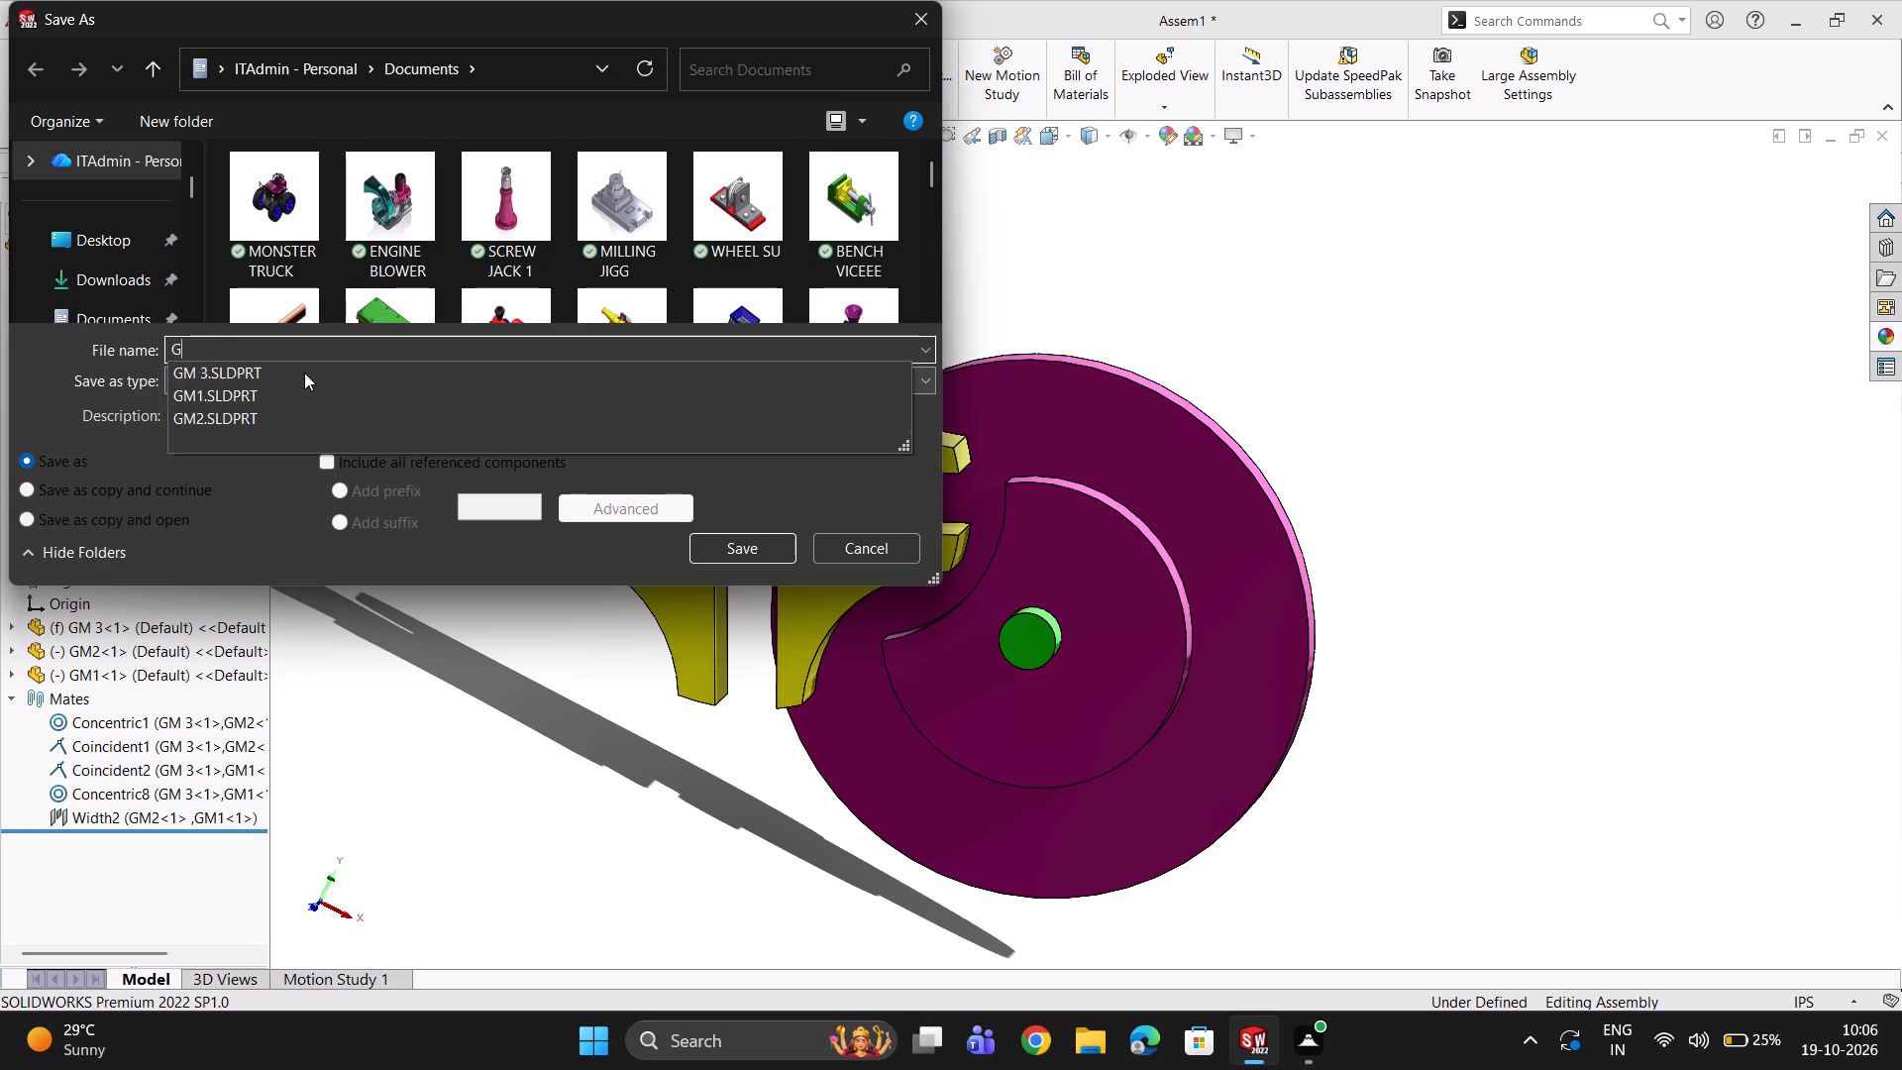
{"action": "key", "text": "e"}
{"action": "key", "text": "n"}
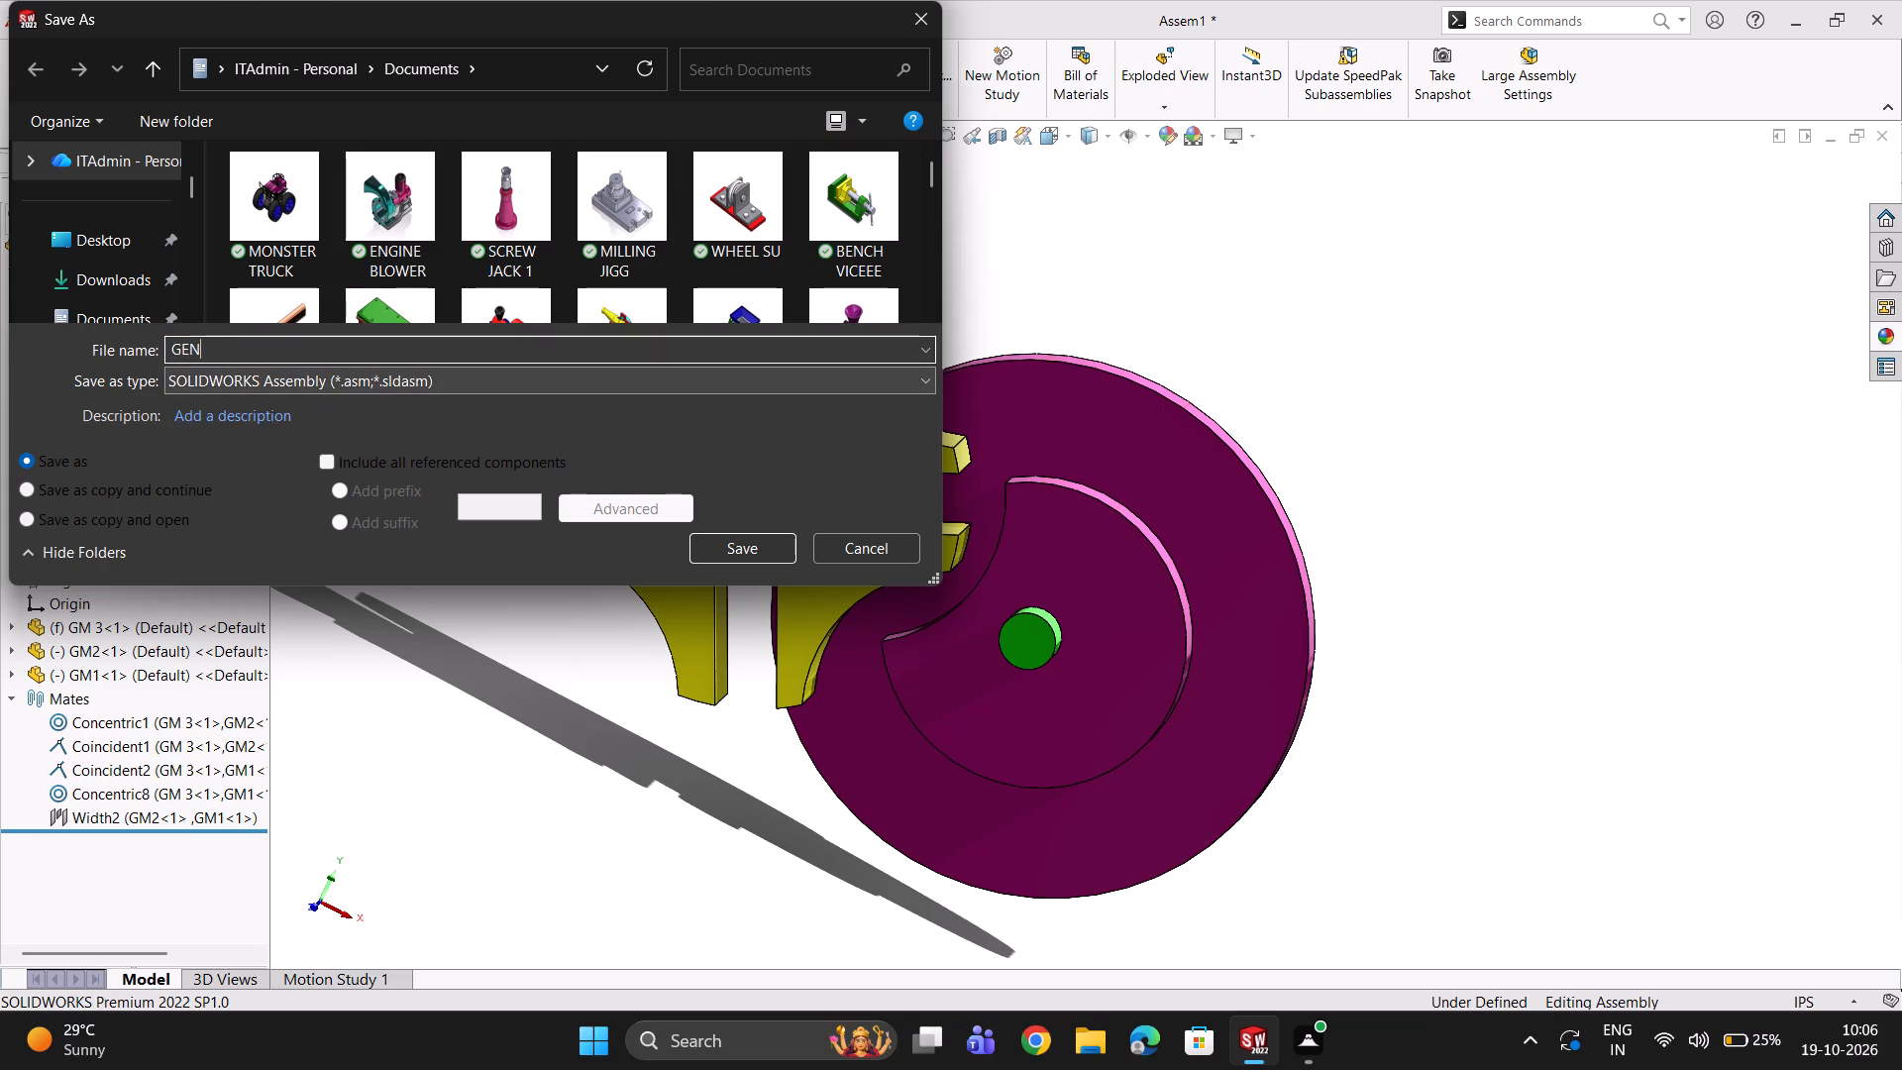
{"action": "type", "text": "EV"}
{"action": "type", "text": "A"}
{"action": "key", "text": "space"}
{"action": "type", "text": "MECHANISA"}
{"action": "key", "text": "m"}
{"action": "key", "text": "Return"}
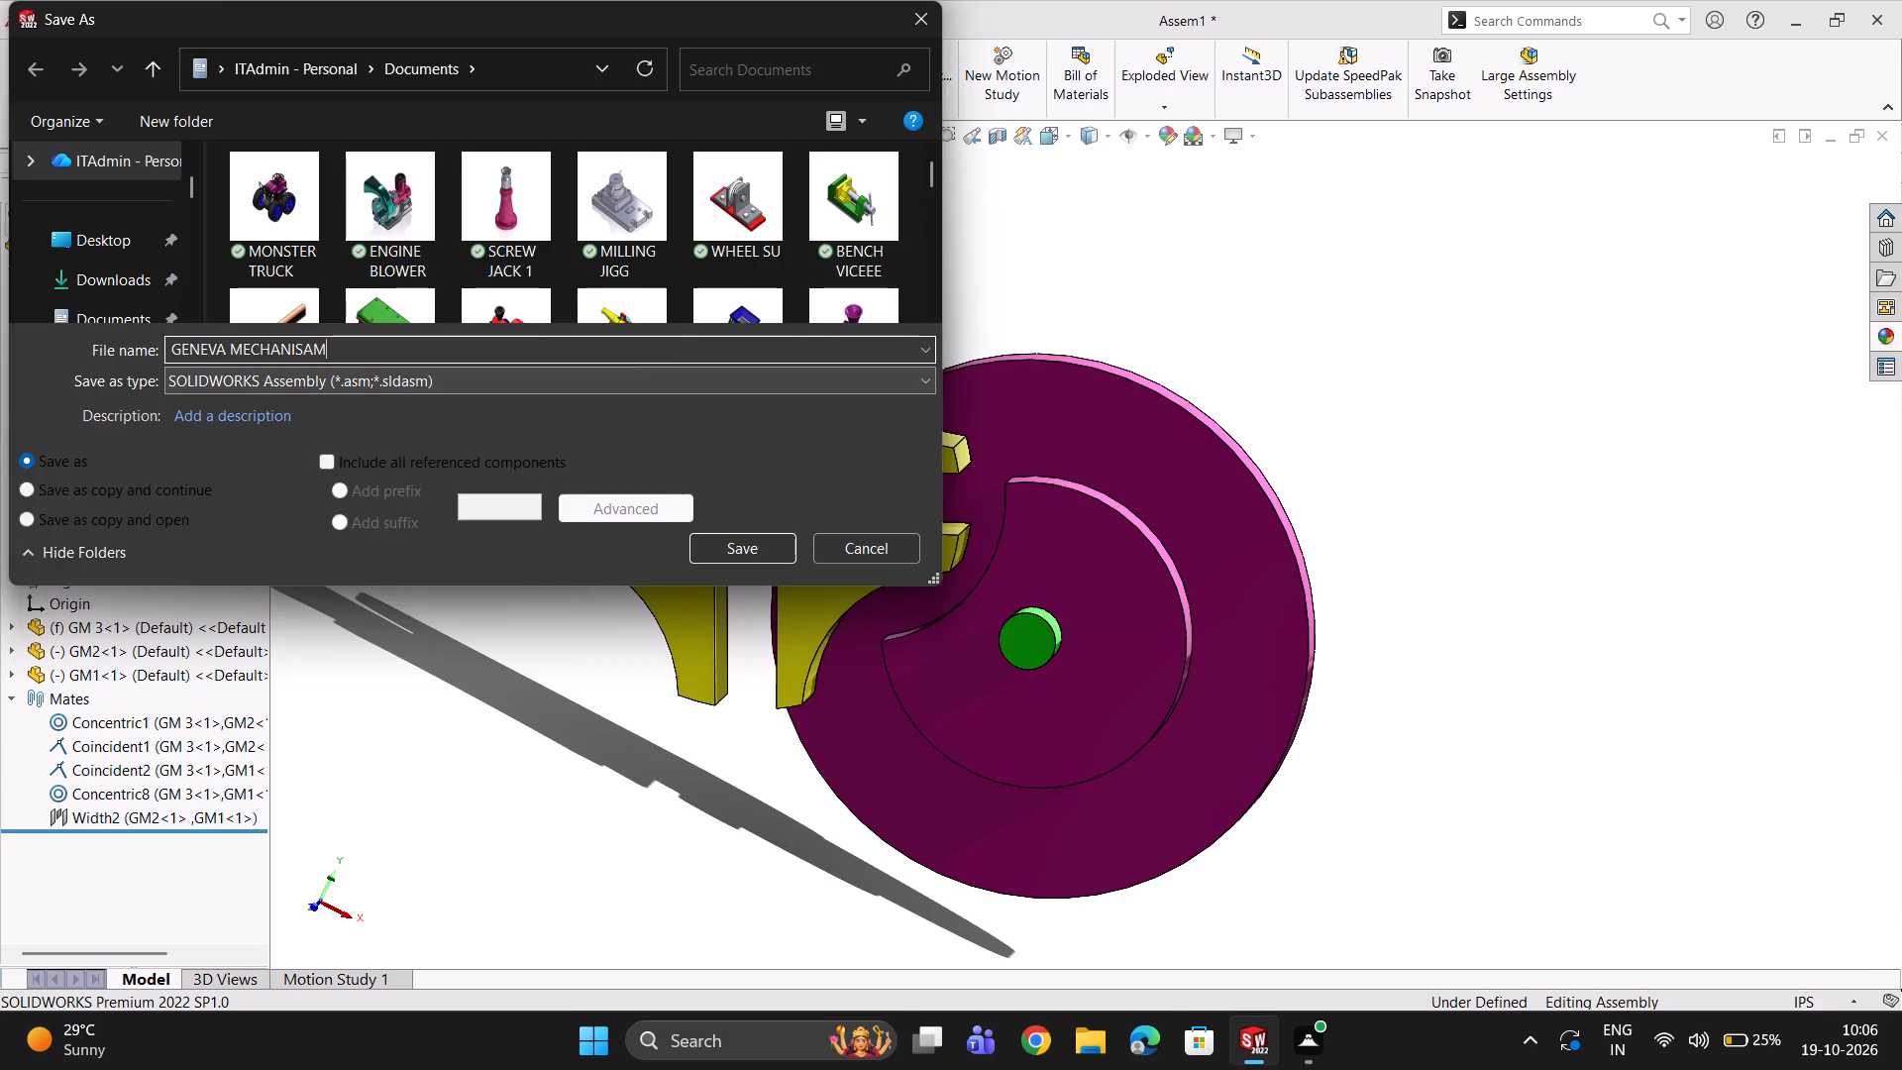
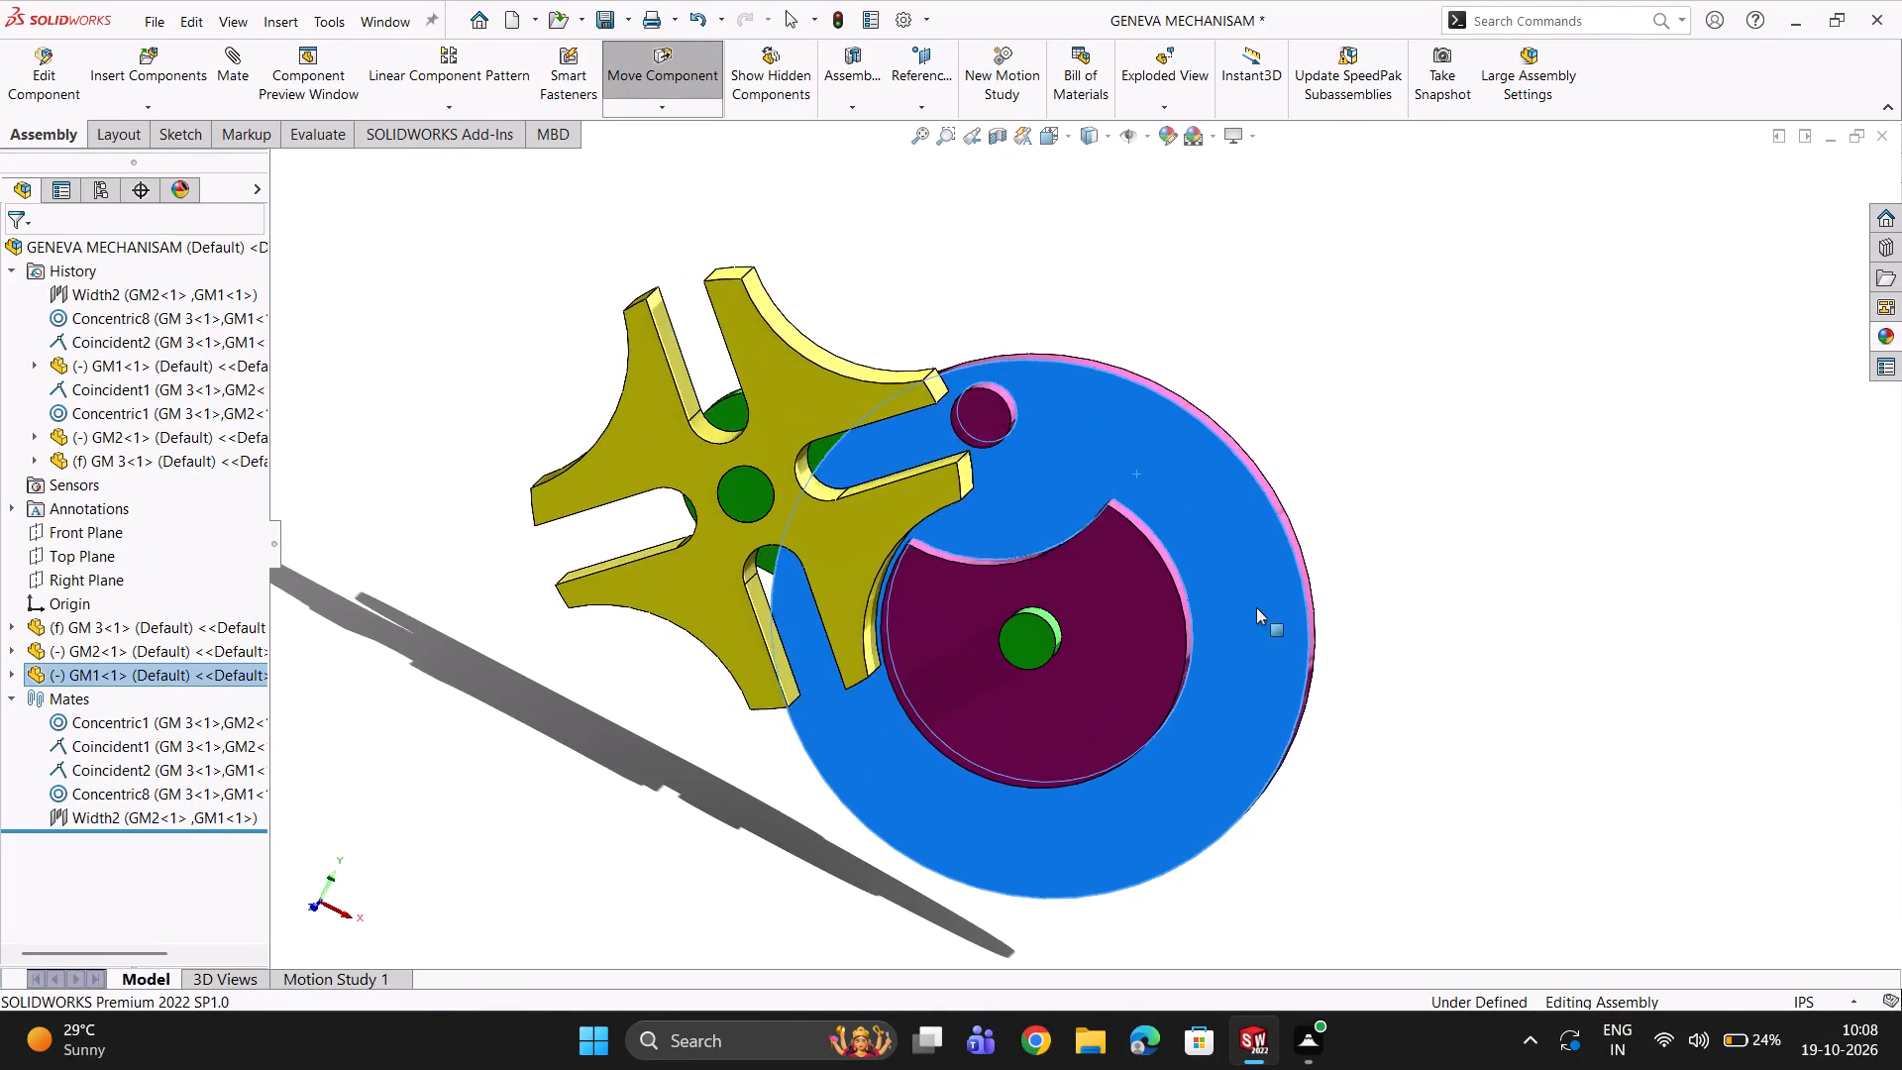
Rotate the GM1 disc by hand through several positions in the model to check how its pin engages the GM2 slot.
{"action": "left_click_drag", "start_coordinate": [1087, 350], "coordinate": [1173, 354]}
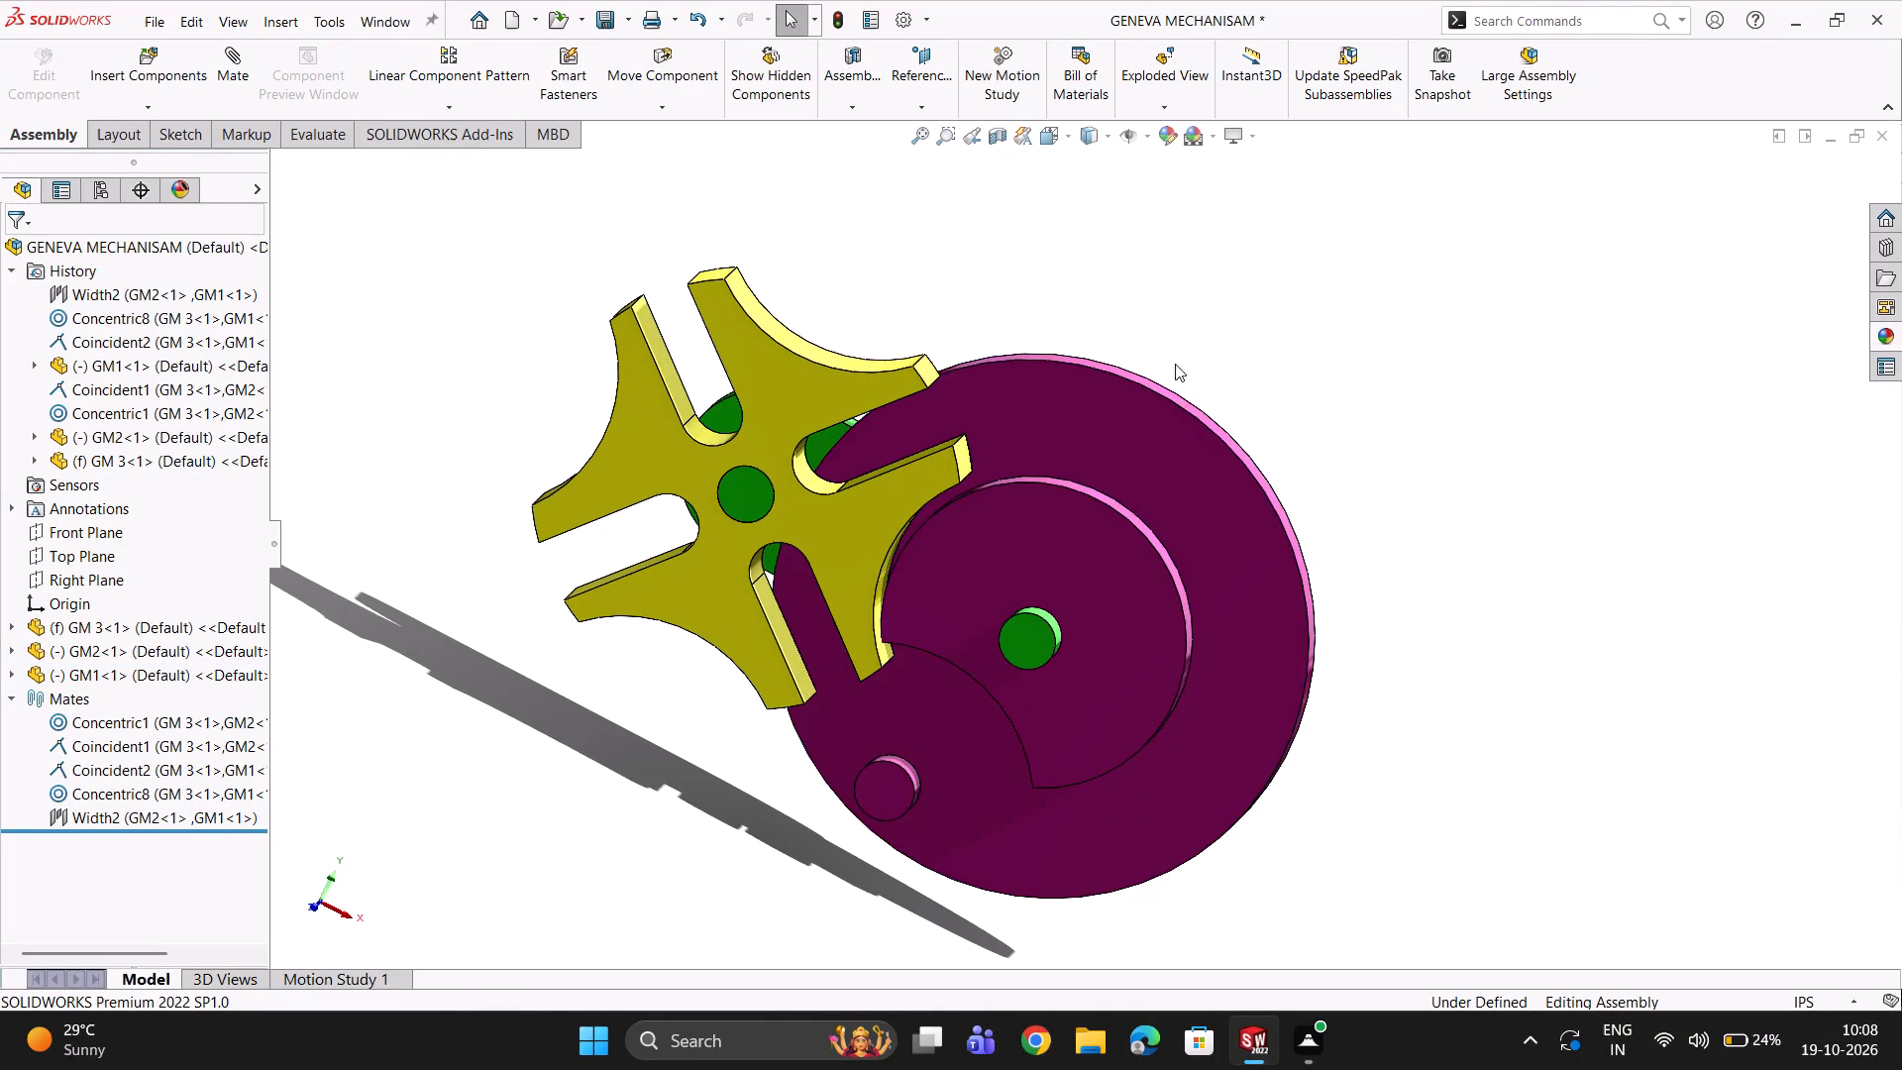
{"action": "left_click_drag", "start_coordinate": [1162, 425], "coordinate": [753, 531]}
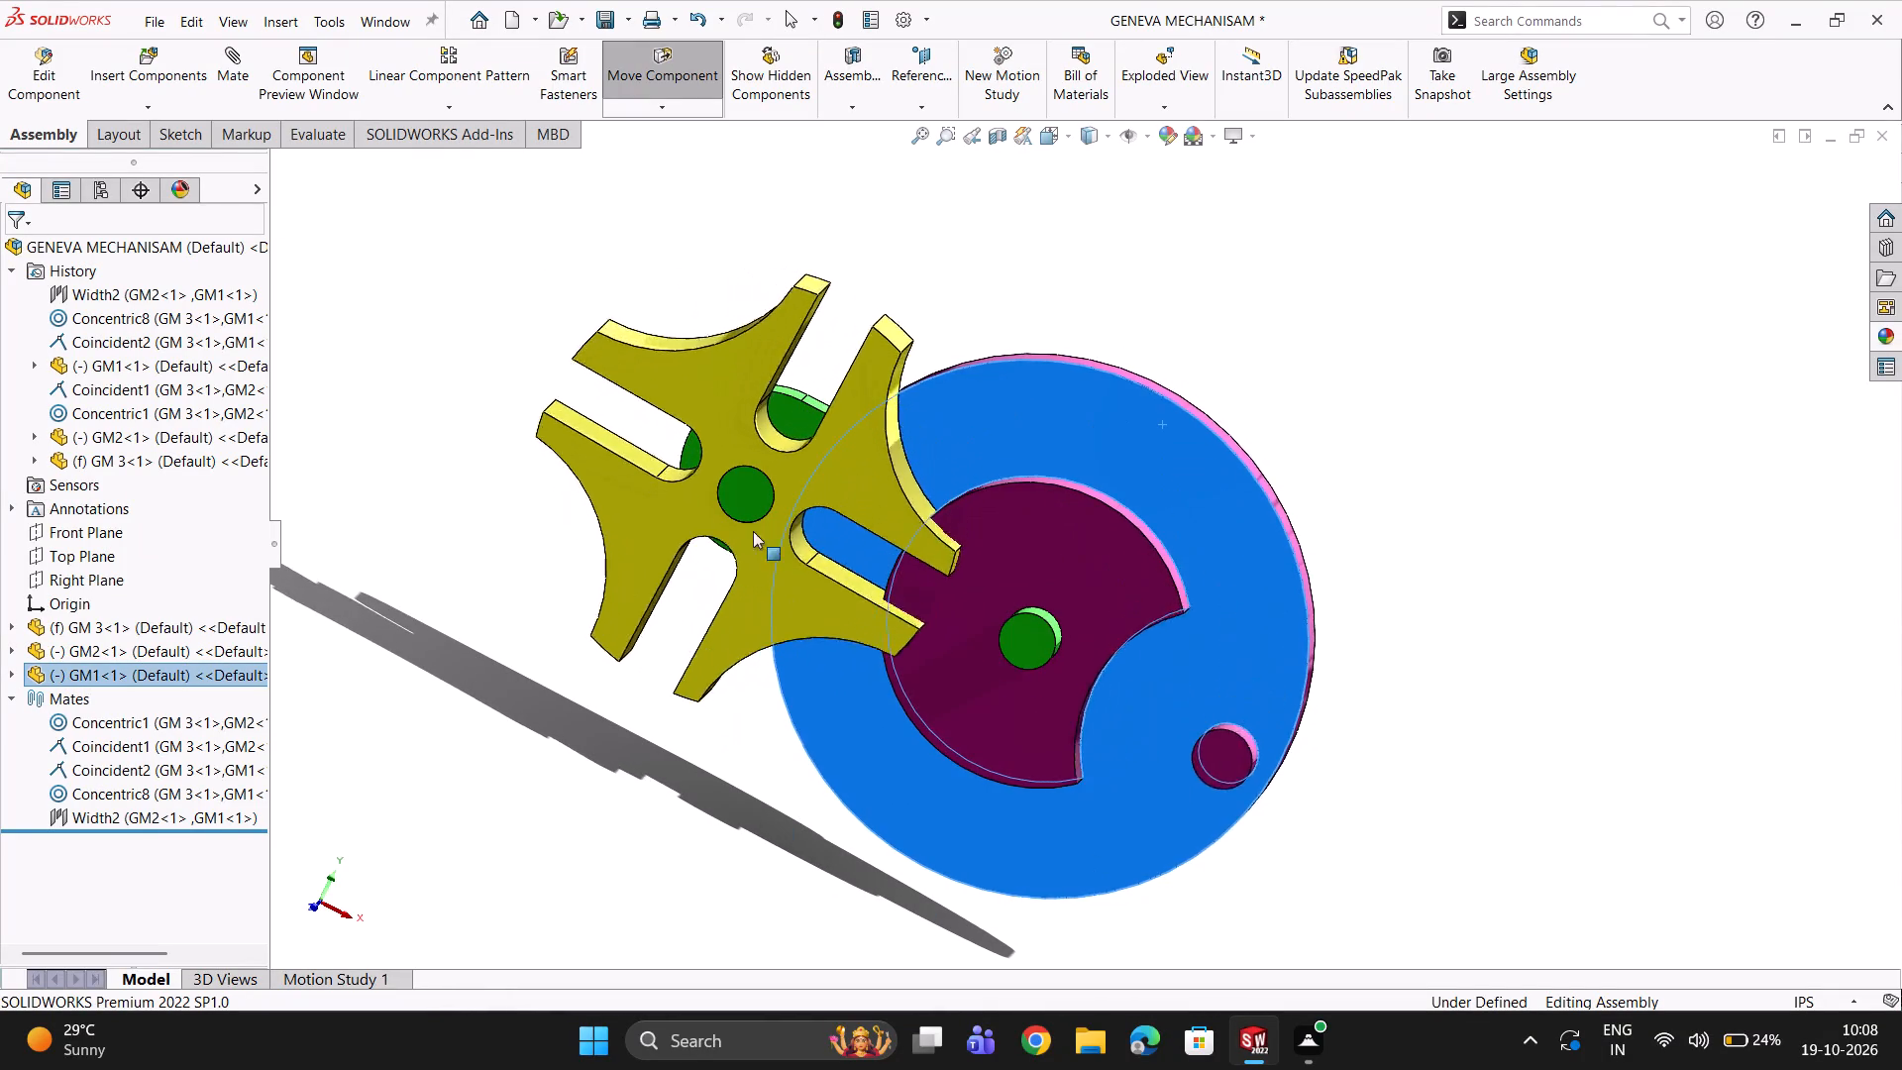
{"action": "left_click_drag", "start_coordinate": [753, 531], "coordinate": [1179, 772]}
{"action": "left_click_drag", "start_coordinate": [1179, 800], "coordinate": [1091, 970]}
{"action": "left_click_drag", "start_coordinate": [984, 1051], "coordinate": [932, 1069]}
{"action": "left_click_drag", "start_coordinate": [899, 1069], "coordinate": [796, 1069]}
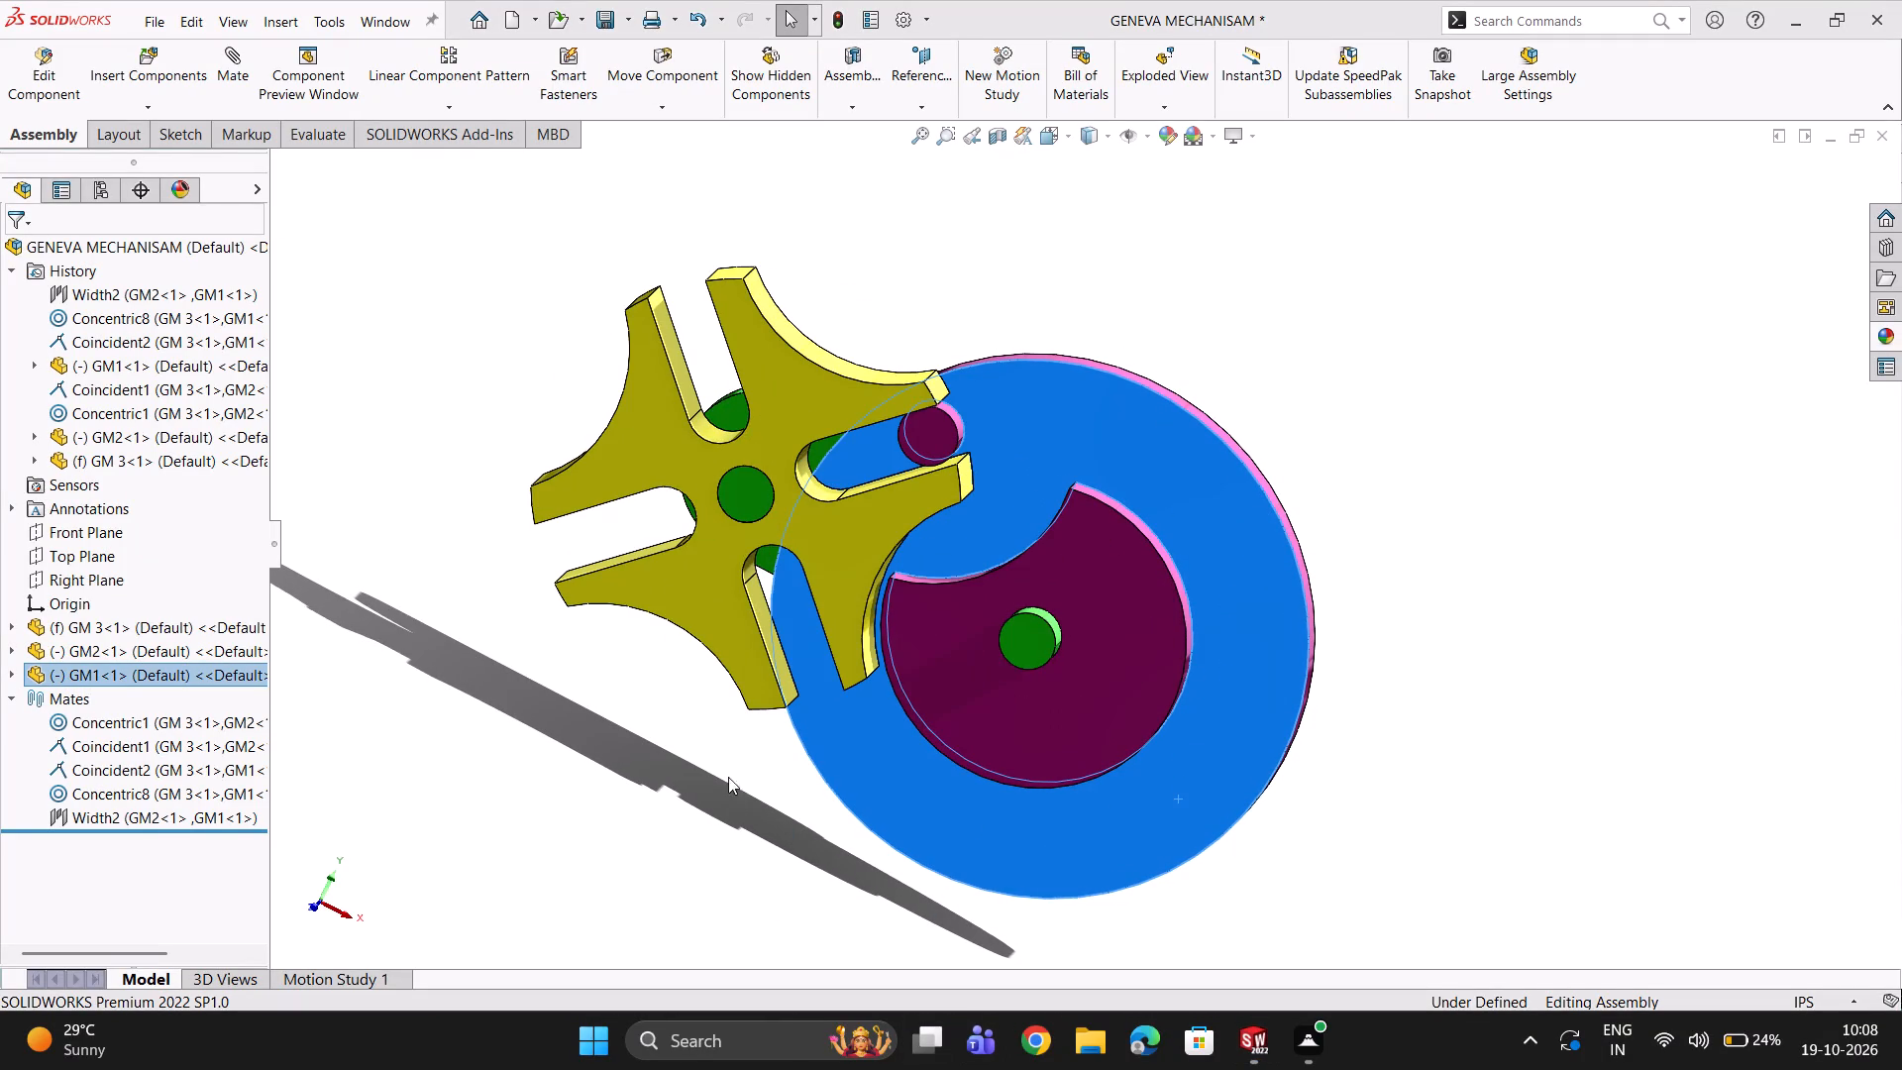
{"action": "left_click", "coordinate": [751, 845]}
{"action": "scroll", "coordinate": [960, 865], "scroll_direction": "down", "scroll_amount": 1}
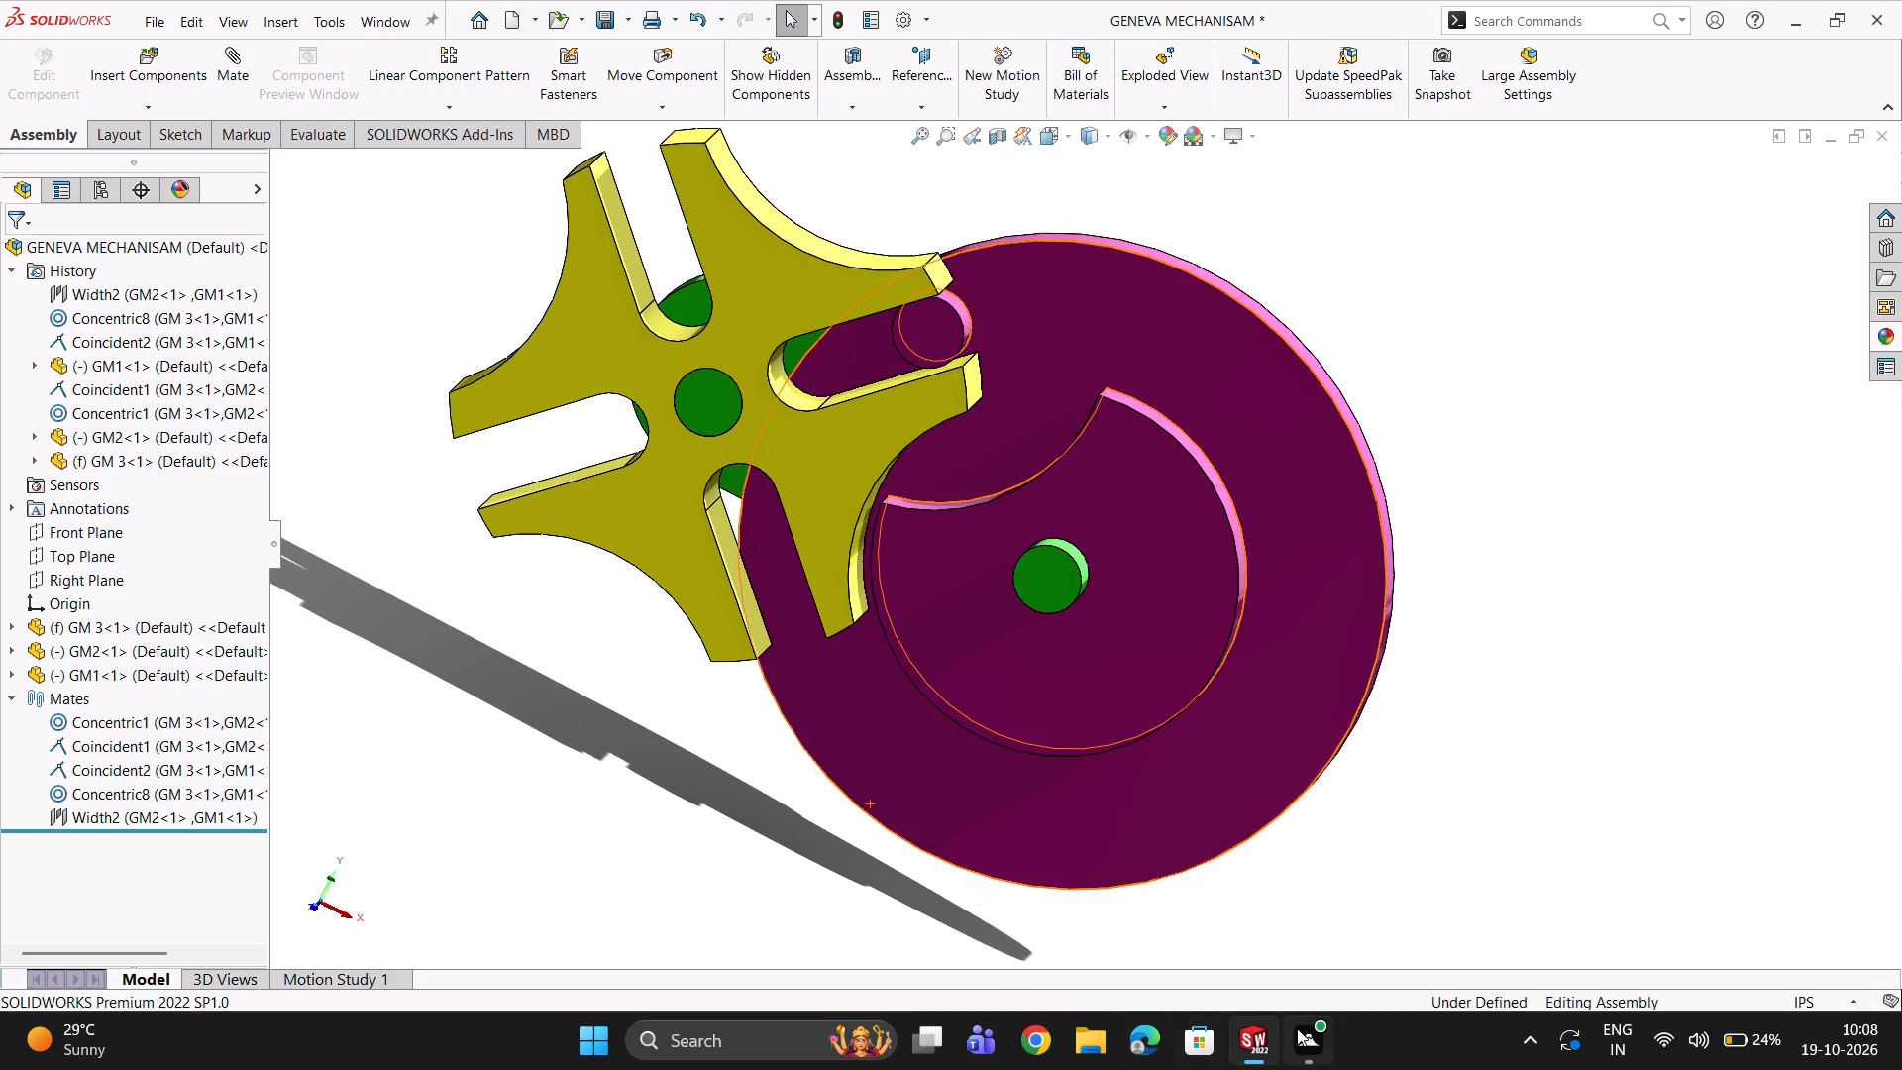
Open Motion Study 1 and play the animation from the start.
{"action": "left_click", "coordinate": [356, 978]}
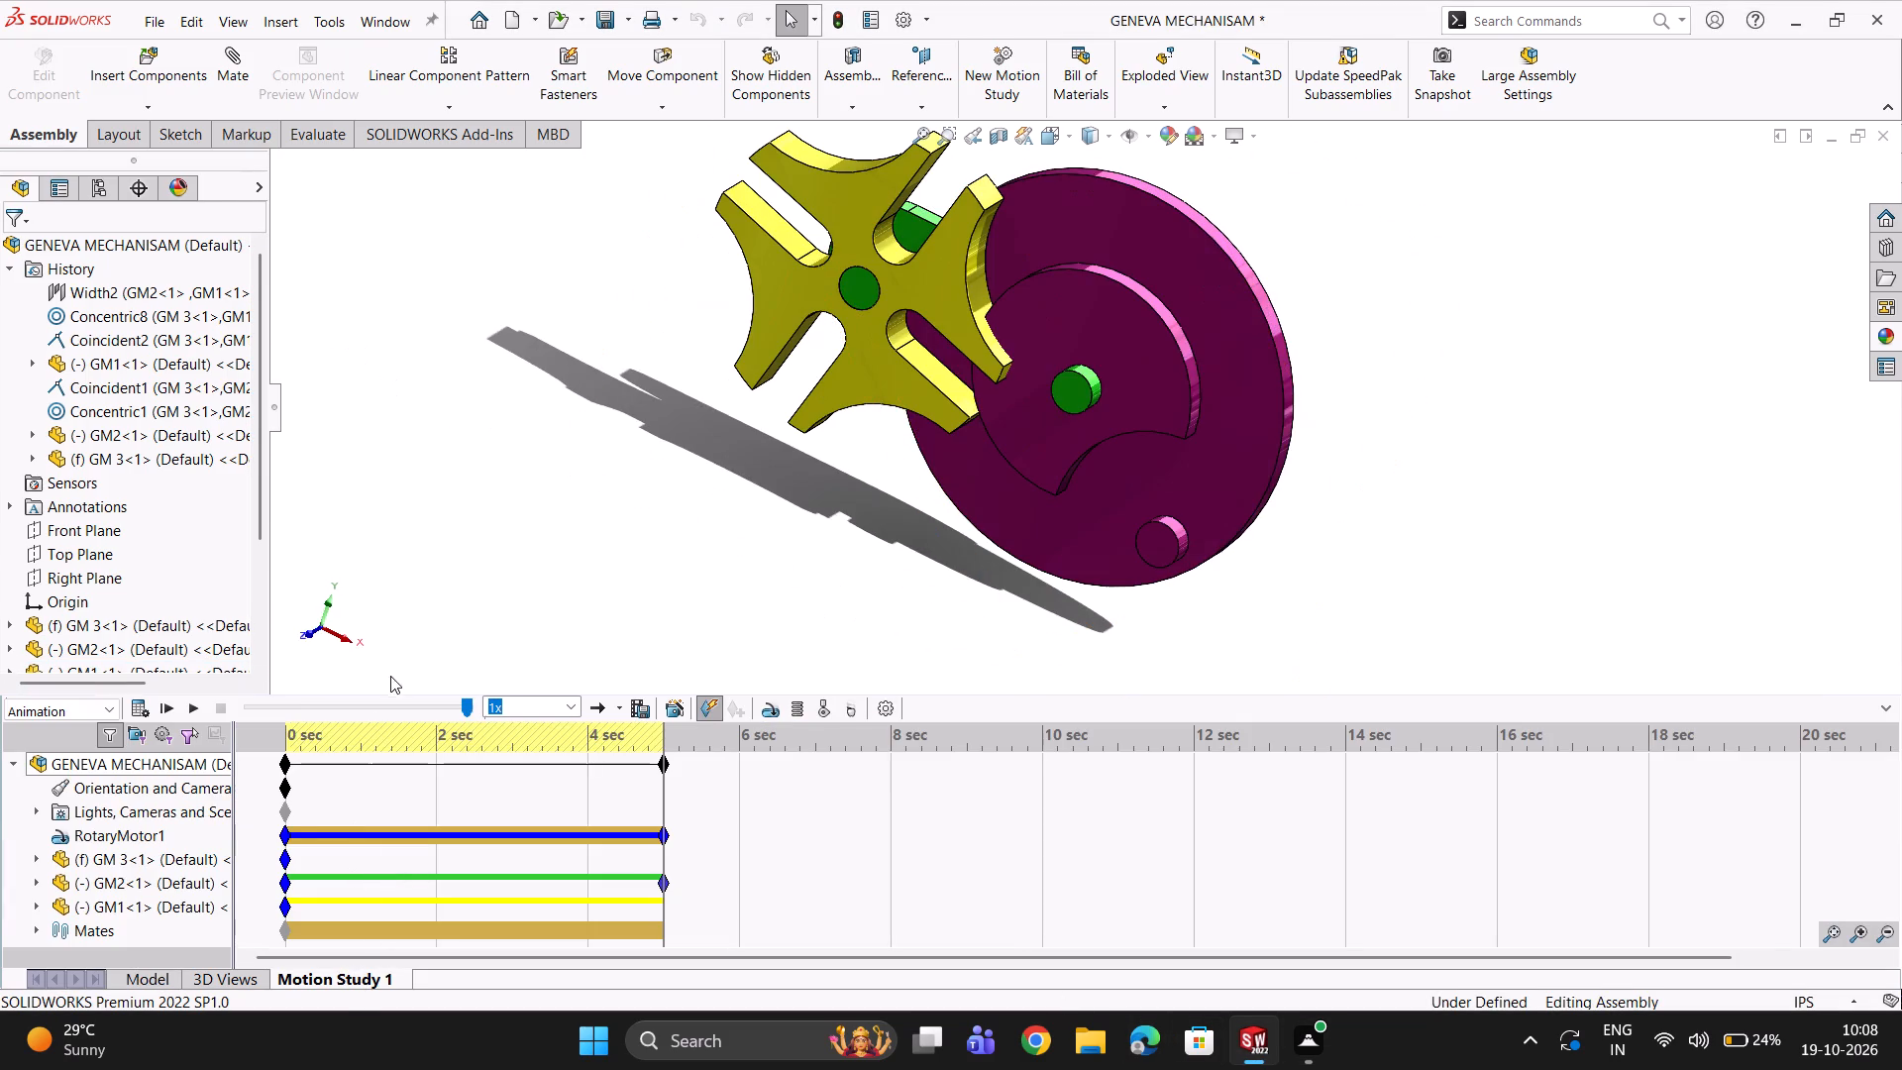
{"action": "left_click", "coordinate": [173, 707]}
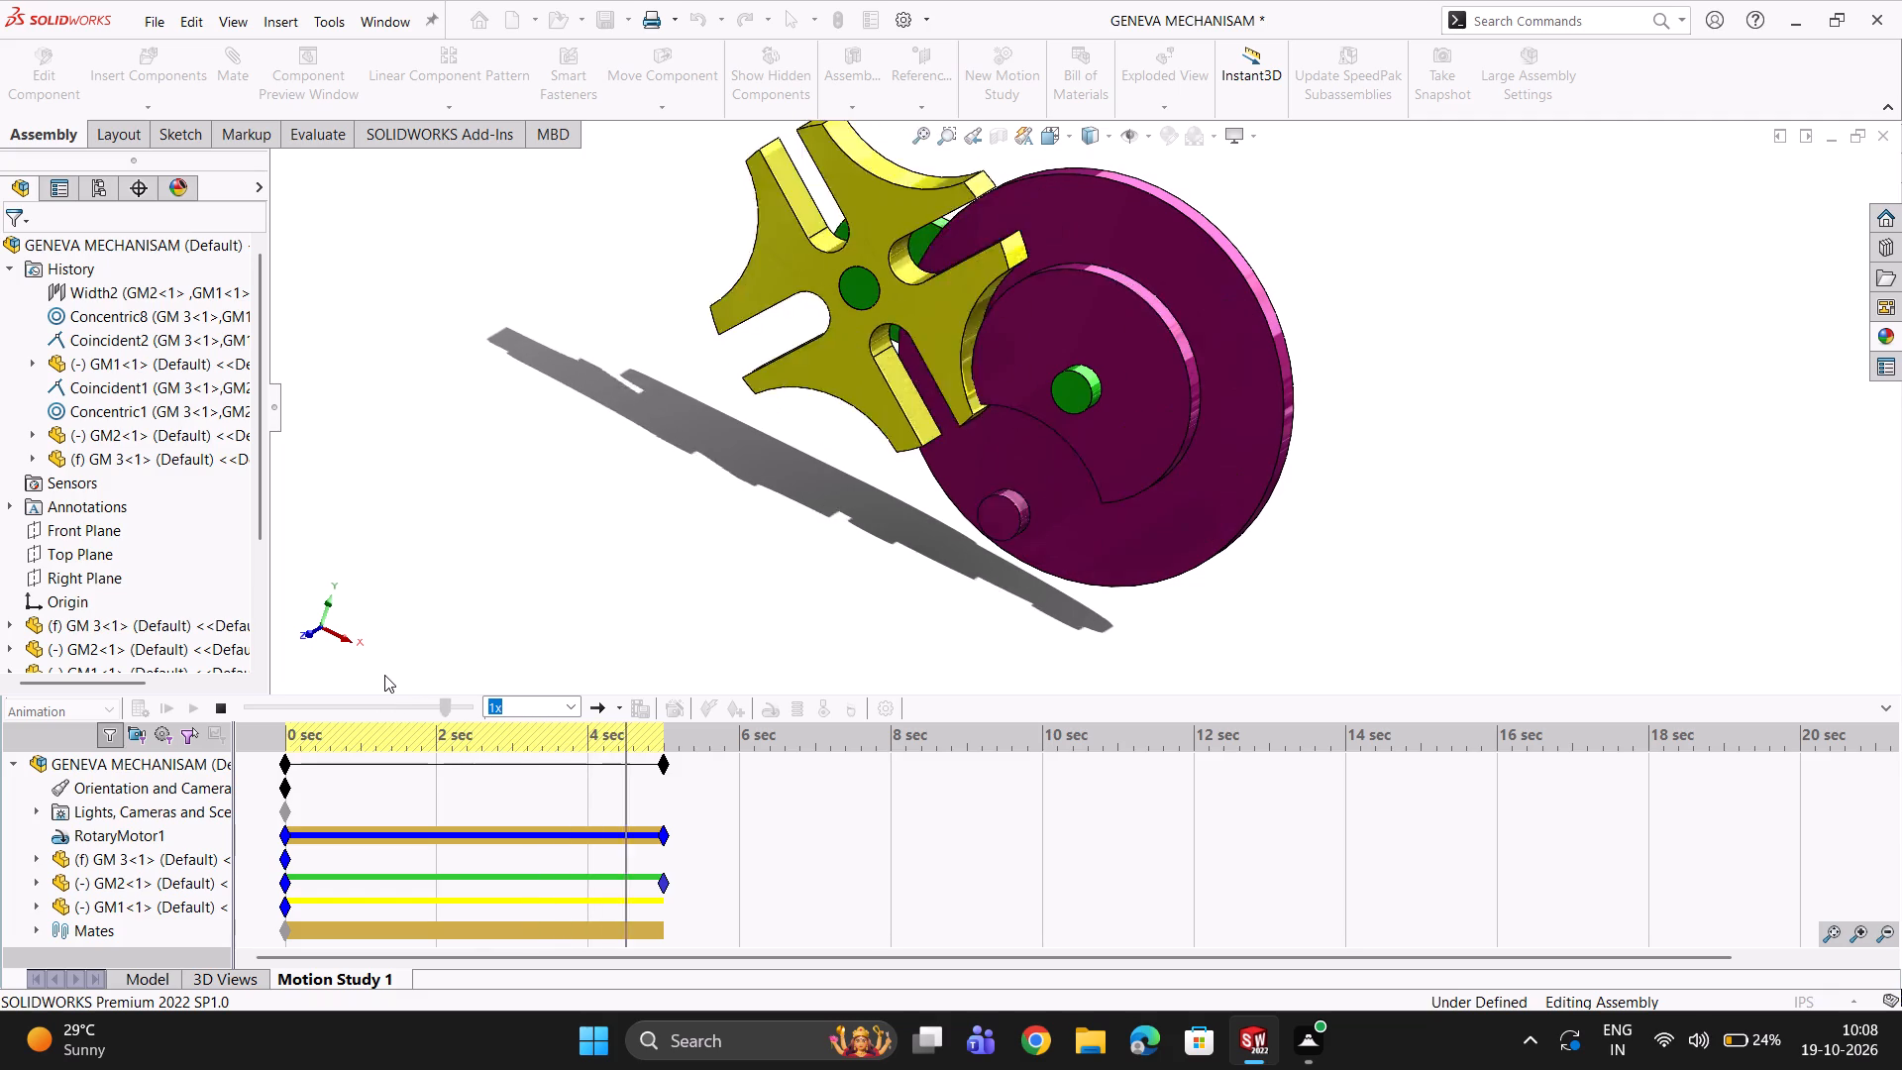
{"action": "left_click", "coordinate": [447, 588]}
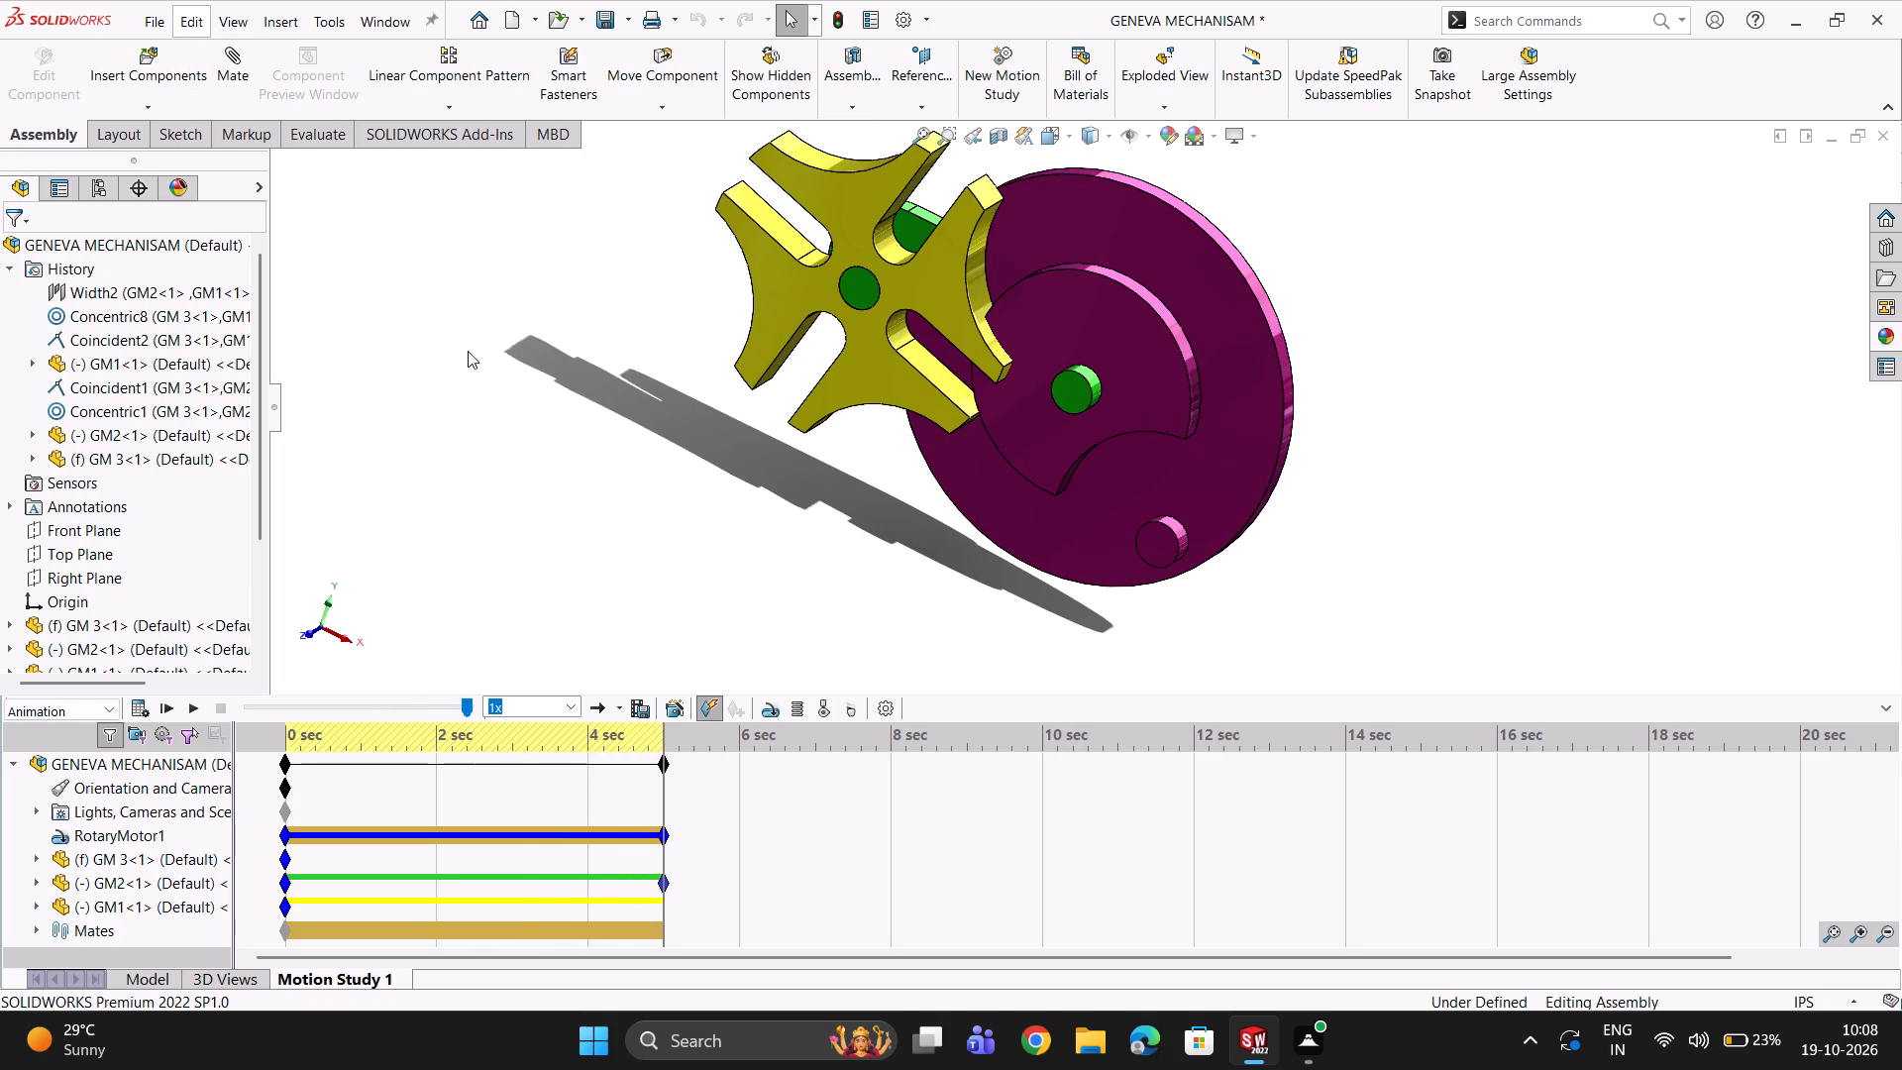
Edit RotaryMotor1 on the GM1 disc and set its constant speed to 5 RPM.
{"action": "left_click", "coordinate": [86, 833]}
{"action": "right_click", "coordinate": [87, 833]}
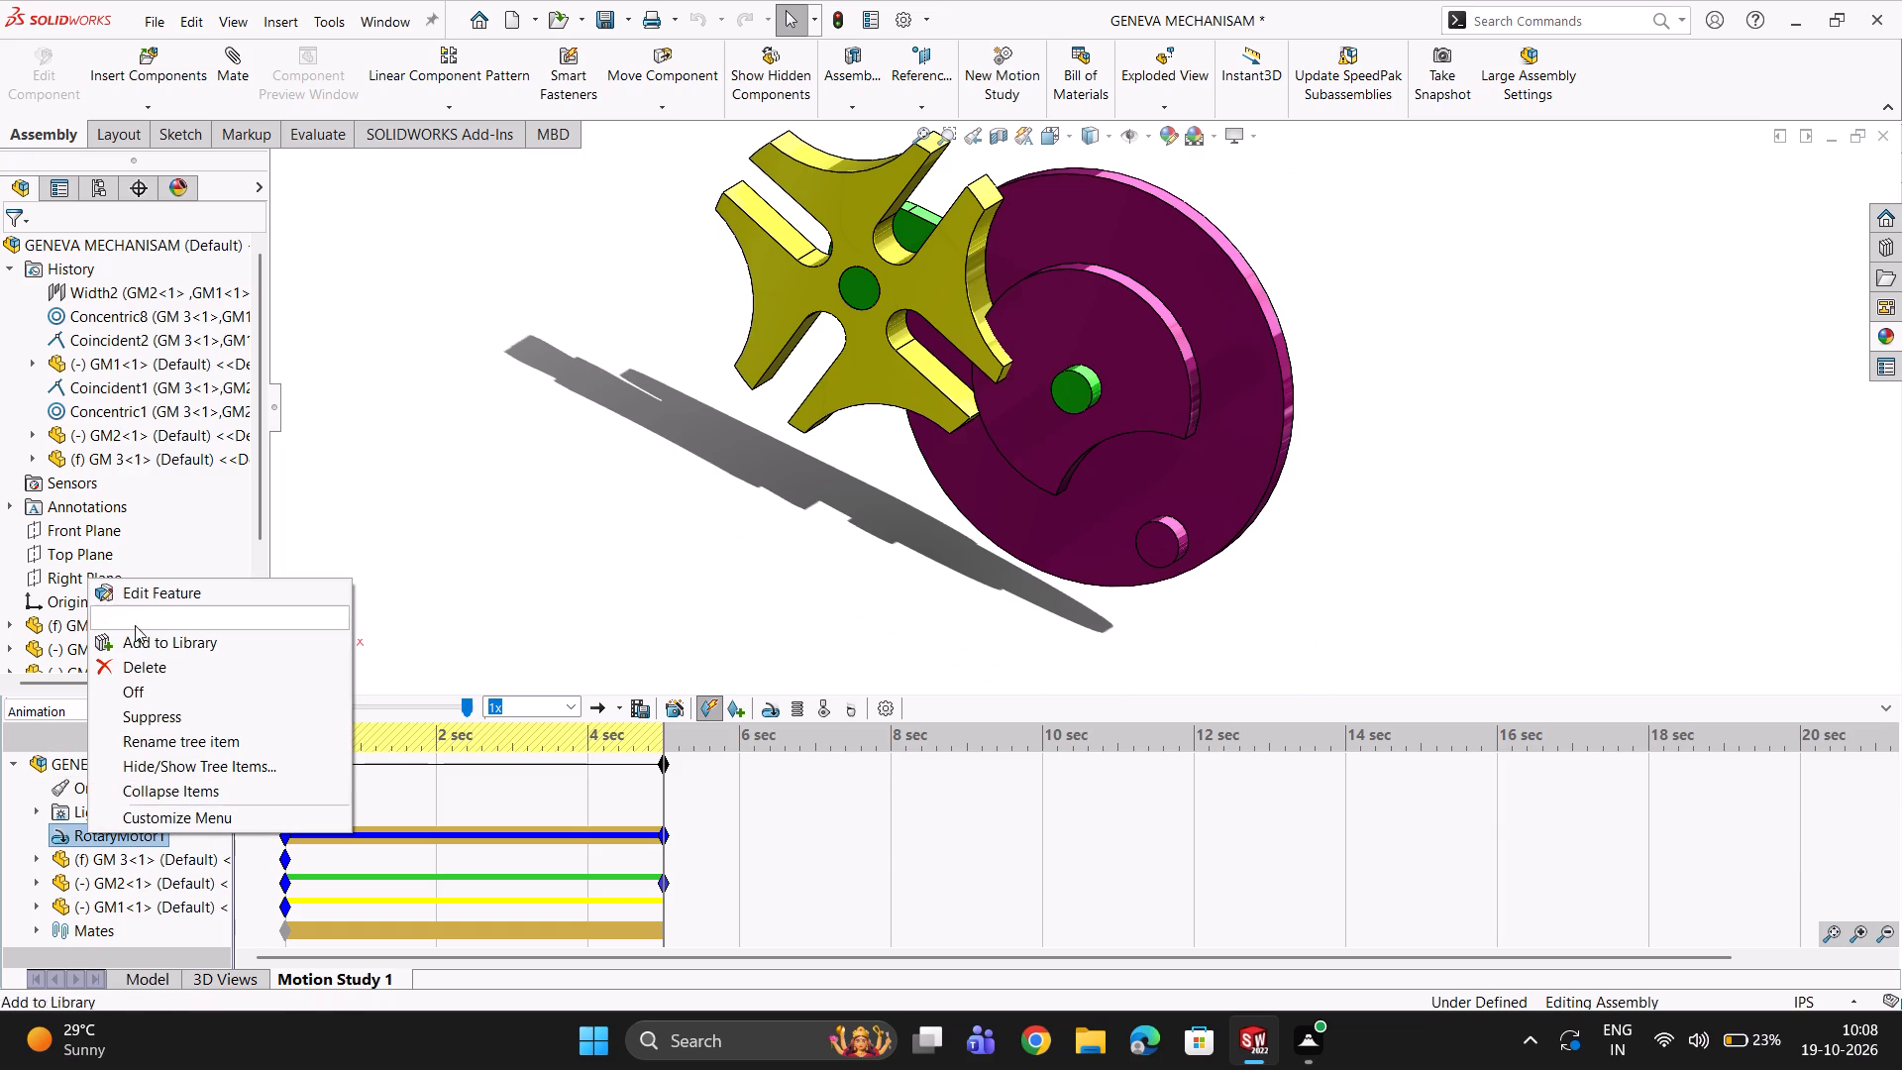
{"action": "left_click", "coordinate": [141, 590]}
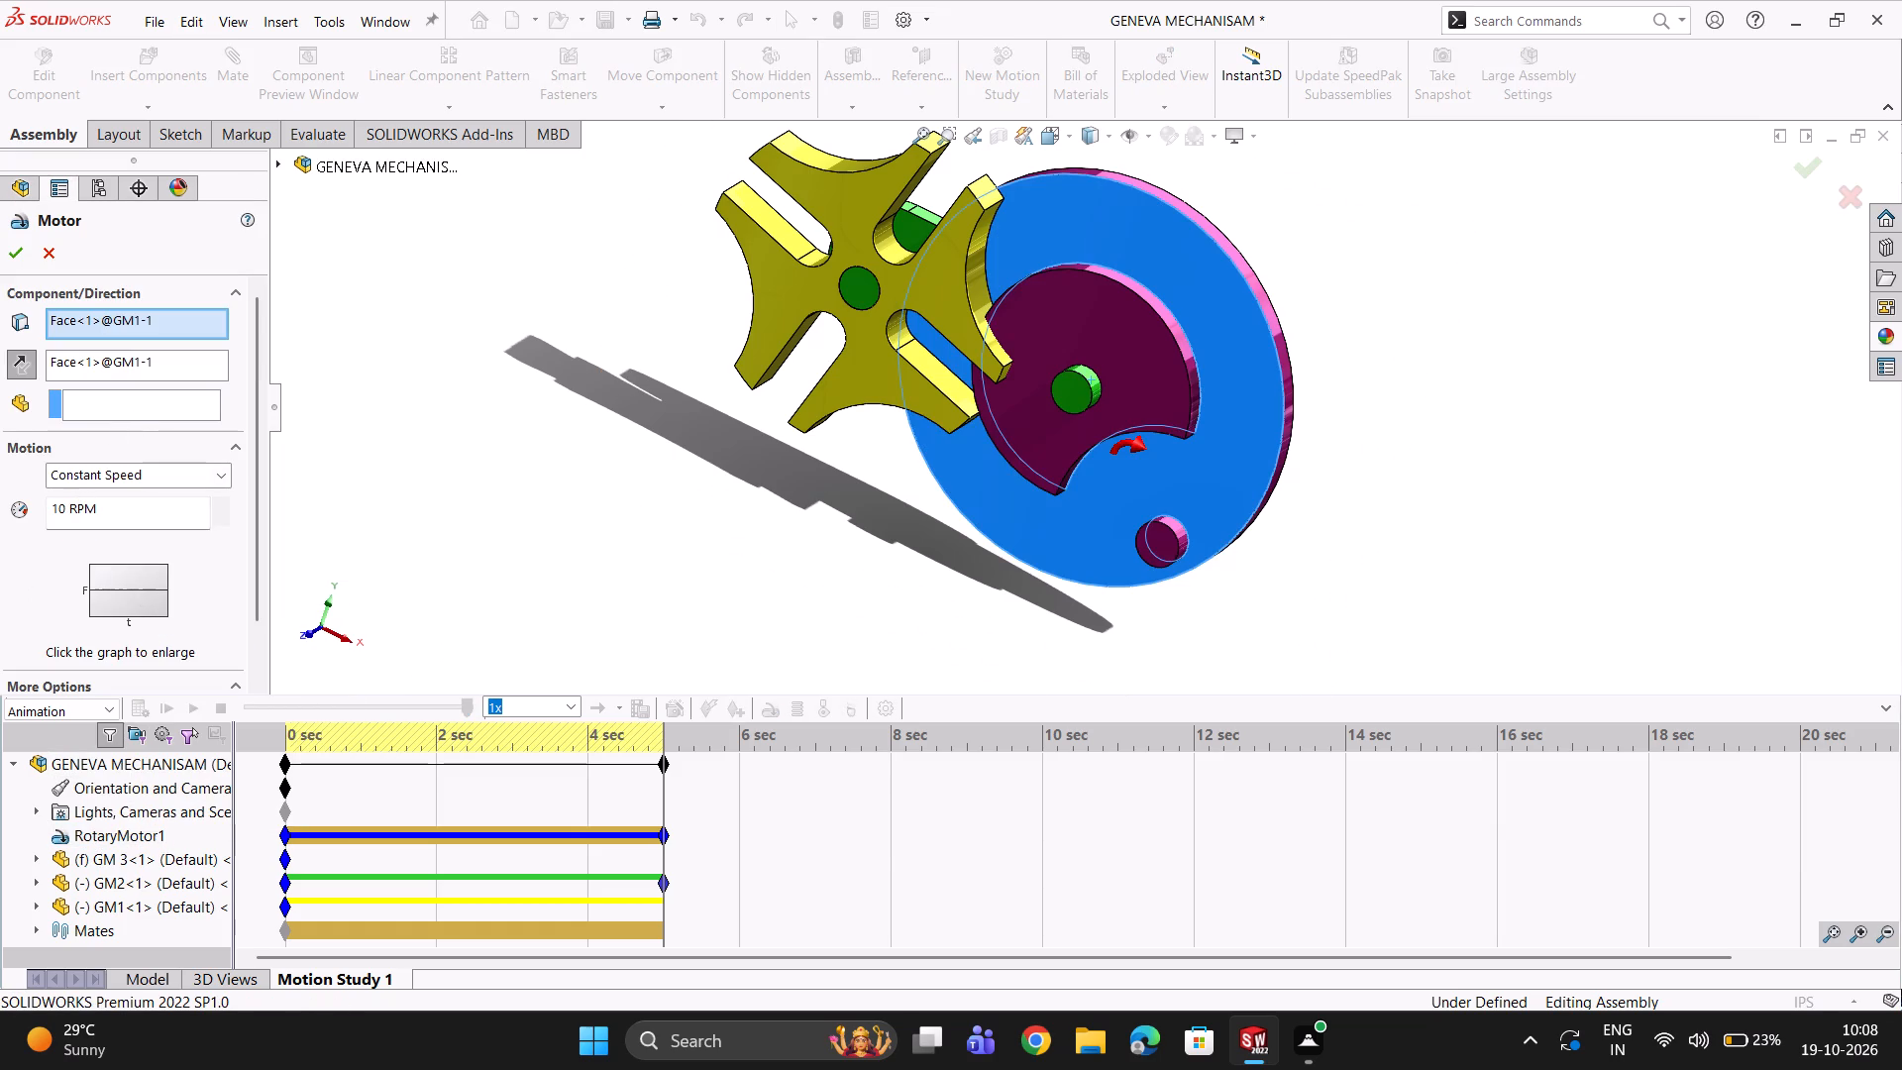
{"action": "double_click", "coordinate": [65, 505]}
{"action": "key", "text": "BackSpace"}
{"action": "key", "text": "BackSpace"}
{"action": "key", "text": "BackSpace"}
{"action": "key", "text": "5"}
{"action": "key", "text": "Return"}
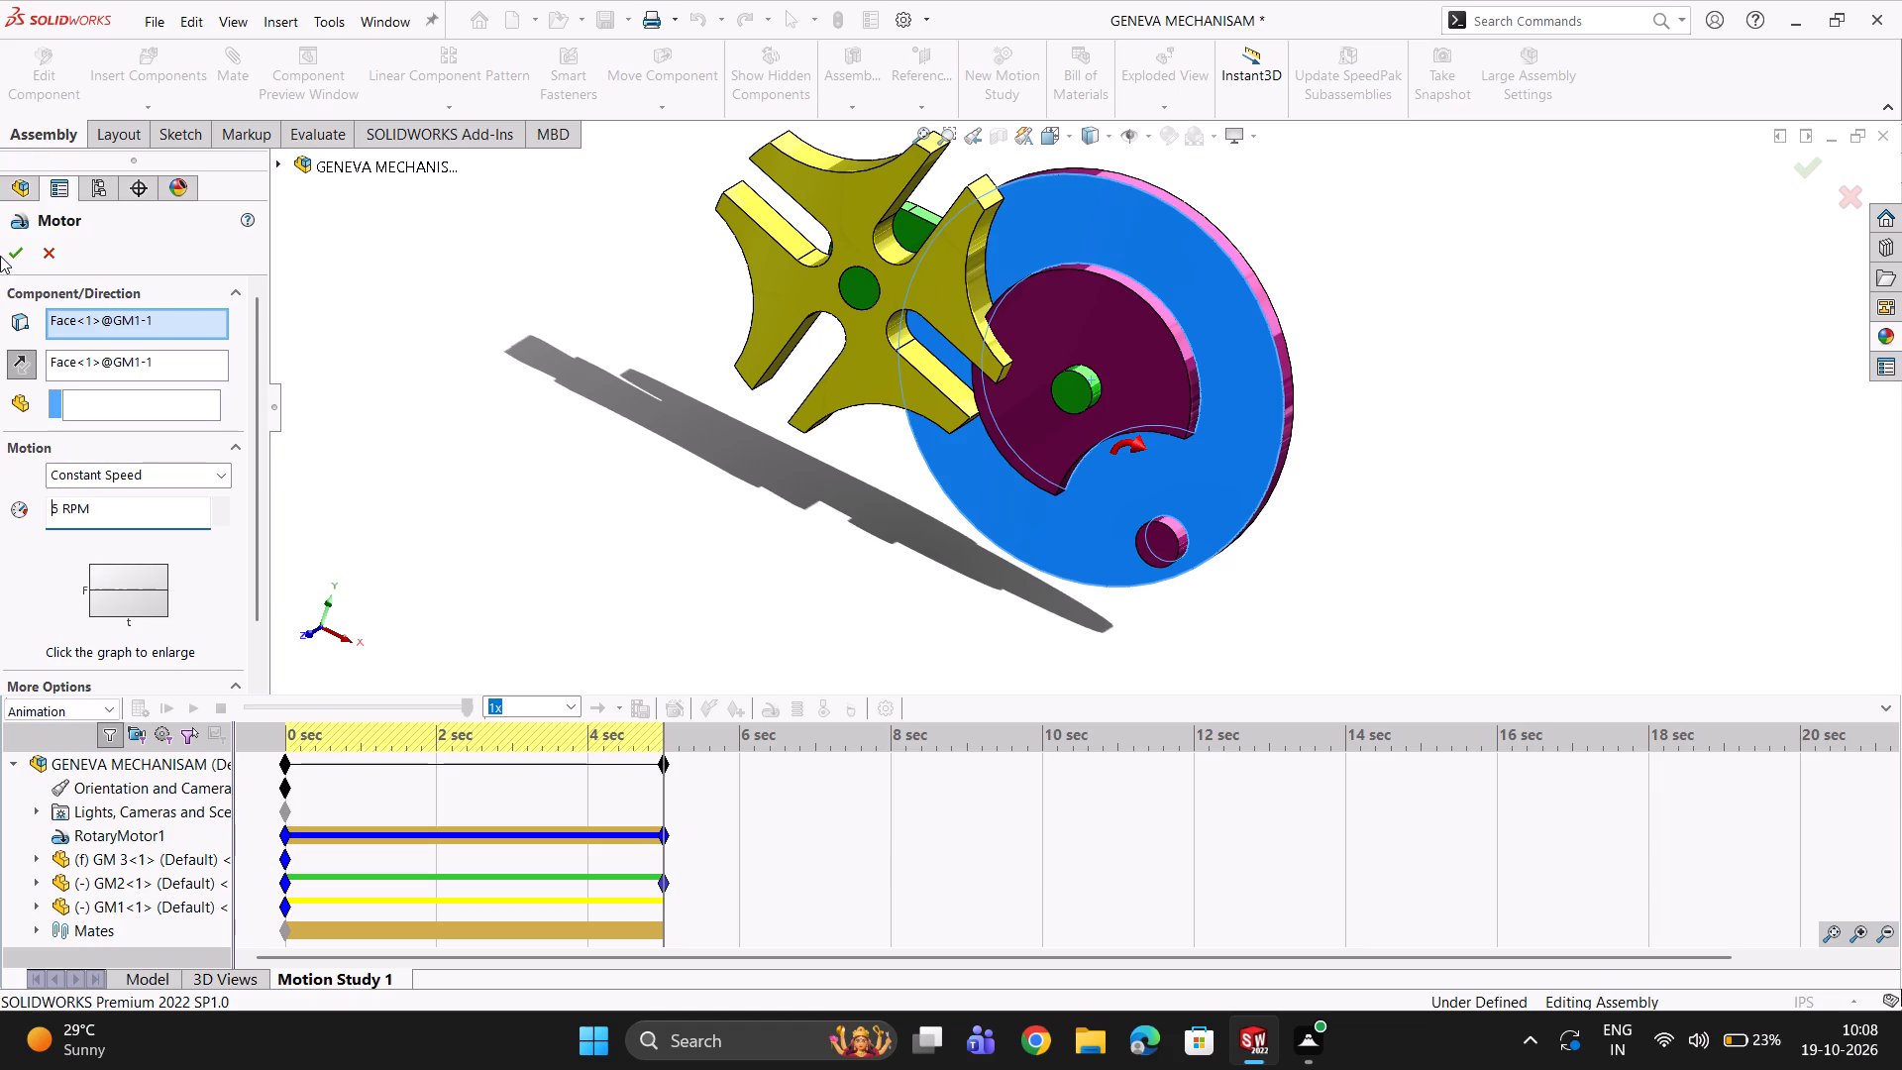
{"action": "left_click", "coordinate": [3, 253]}
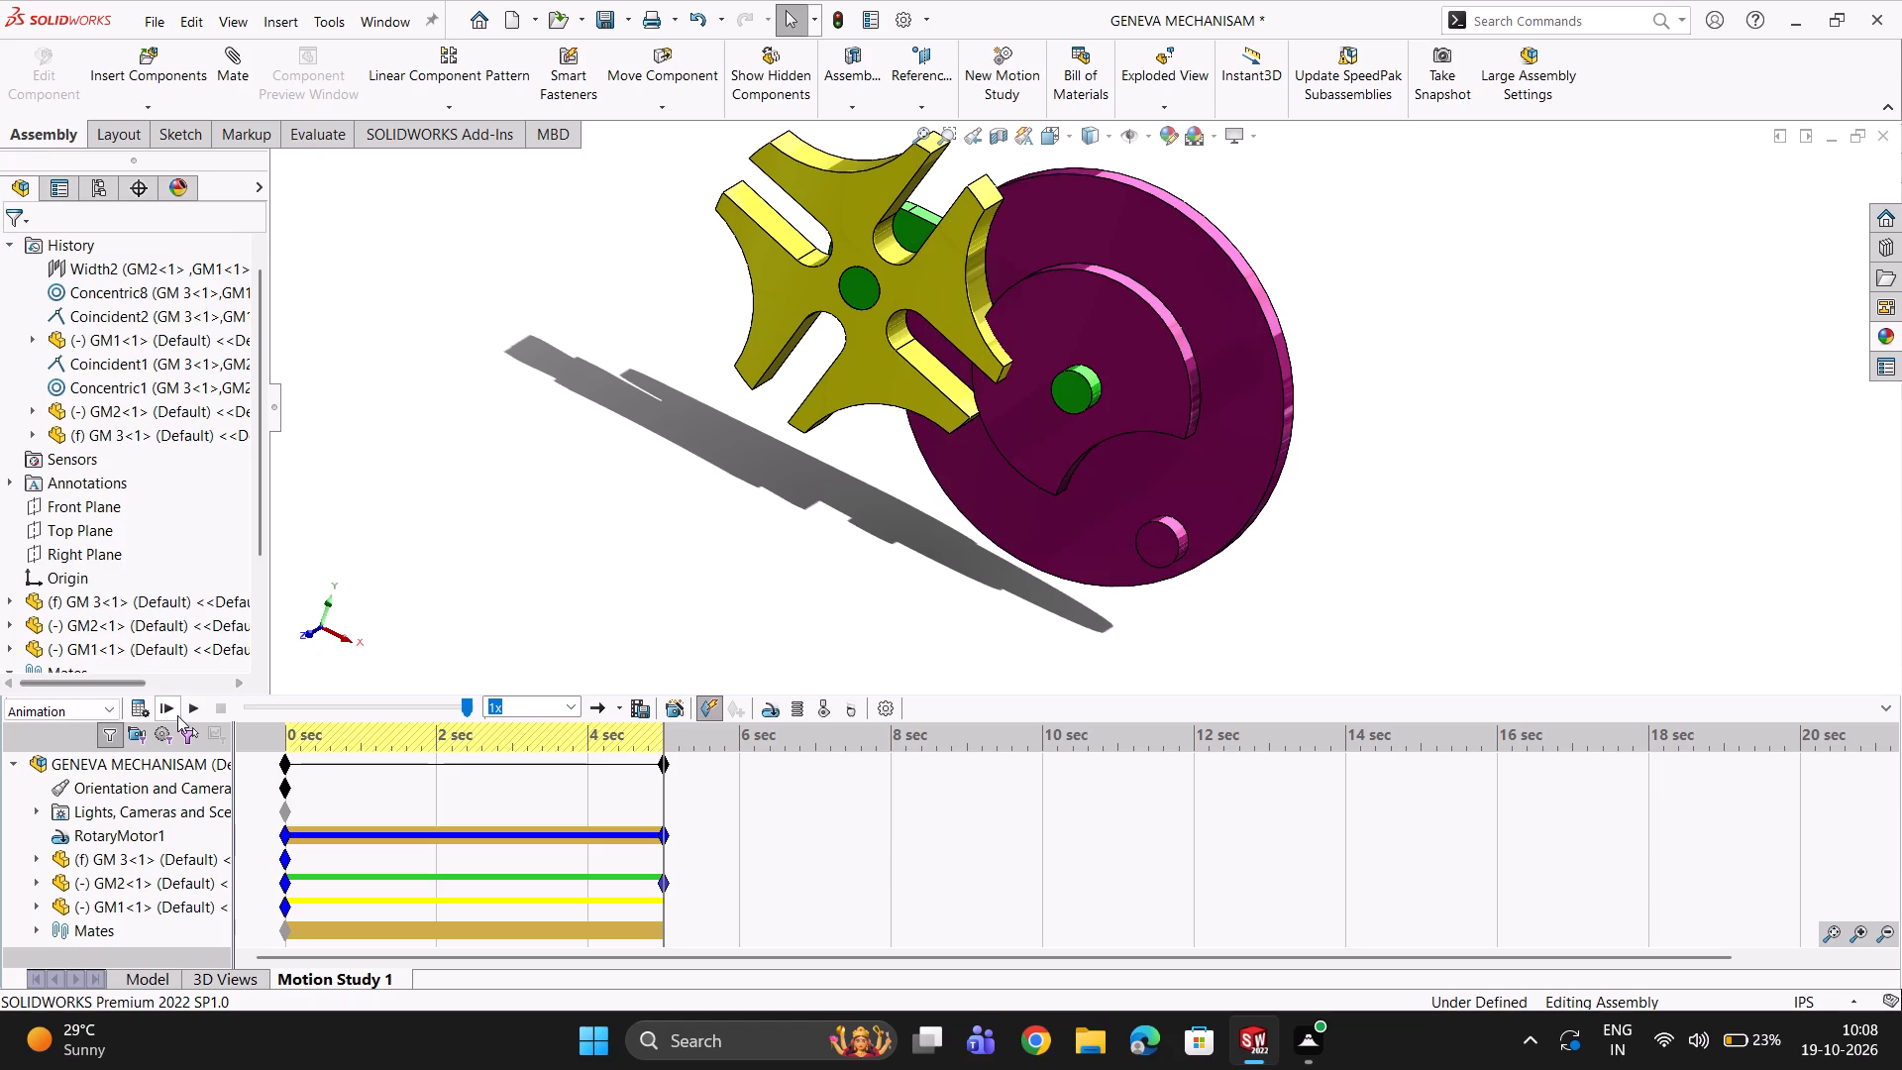
Play Motion Study 1 from the start to watch the mechanism at the new motor speed.
{"action": "left_click", "coordinate": [164, 710]}
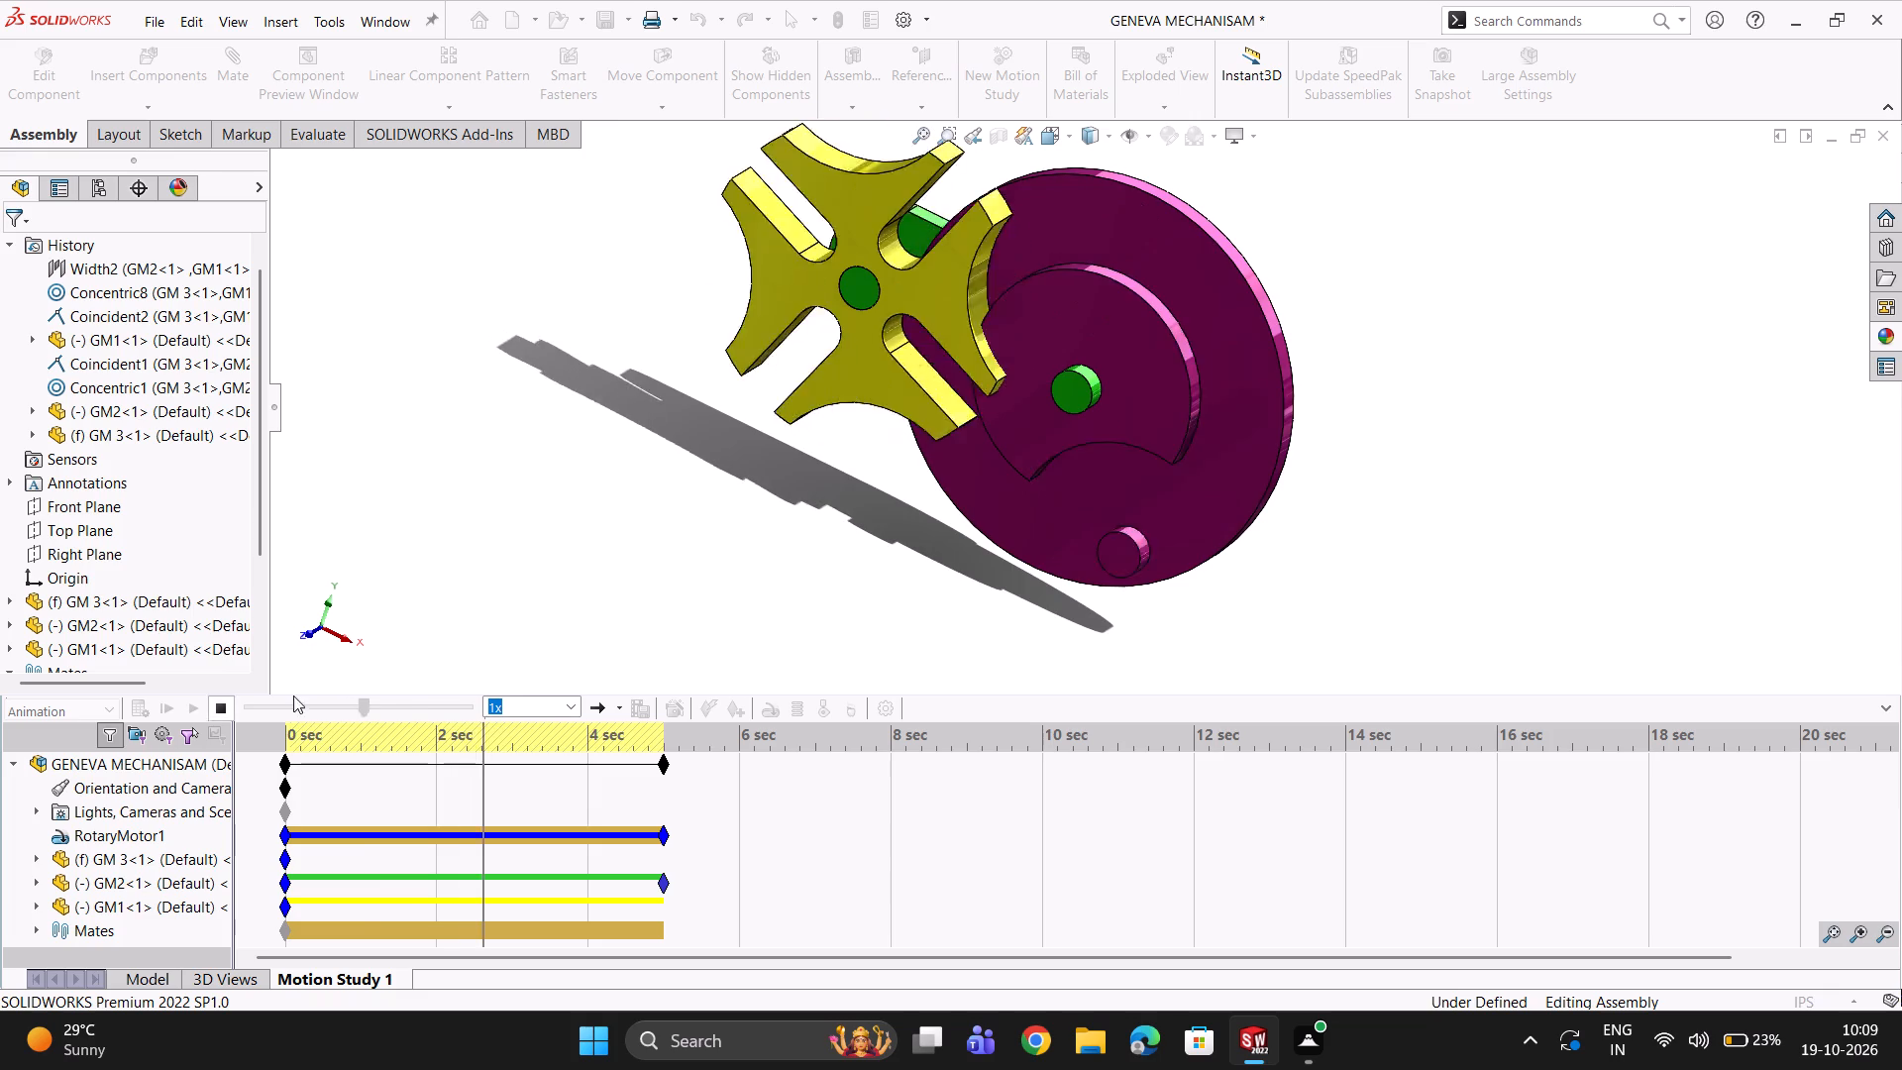
{"action": "scroll", "coordinate": [679, 532], "scroll_direction": "up", "scroll_amount": 1}
{"action": "scroll", "coordinate": [930, 377], "scroll_direction": "up", "scroll_amount": 1}
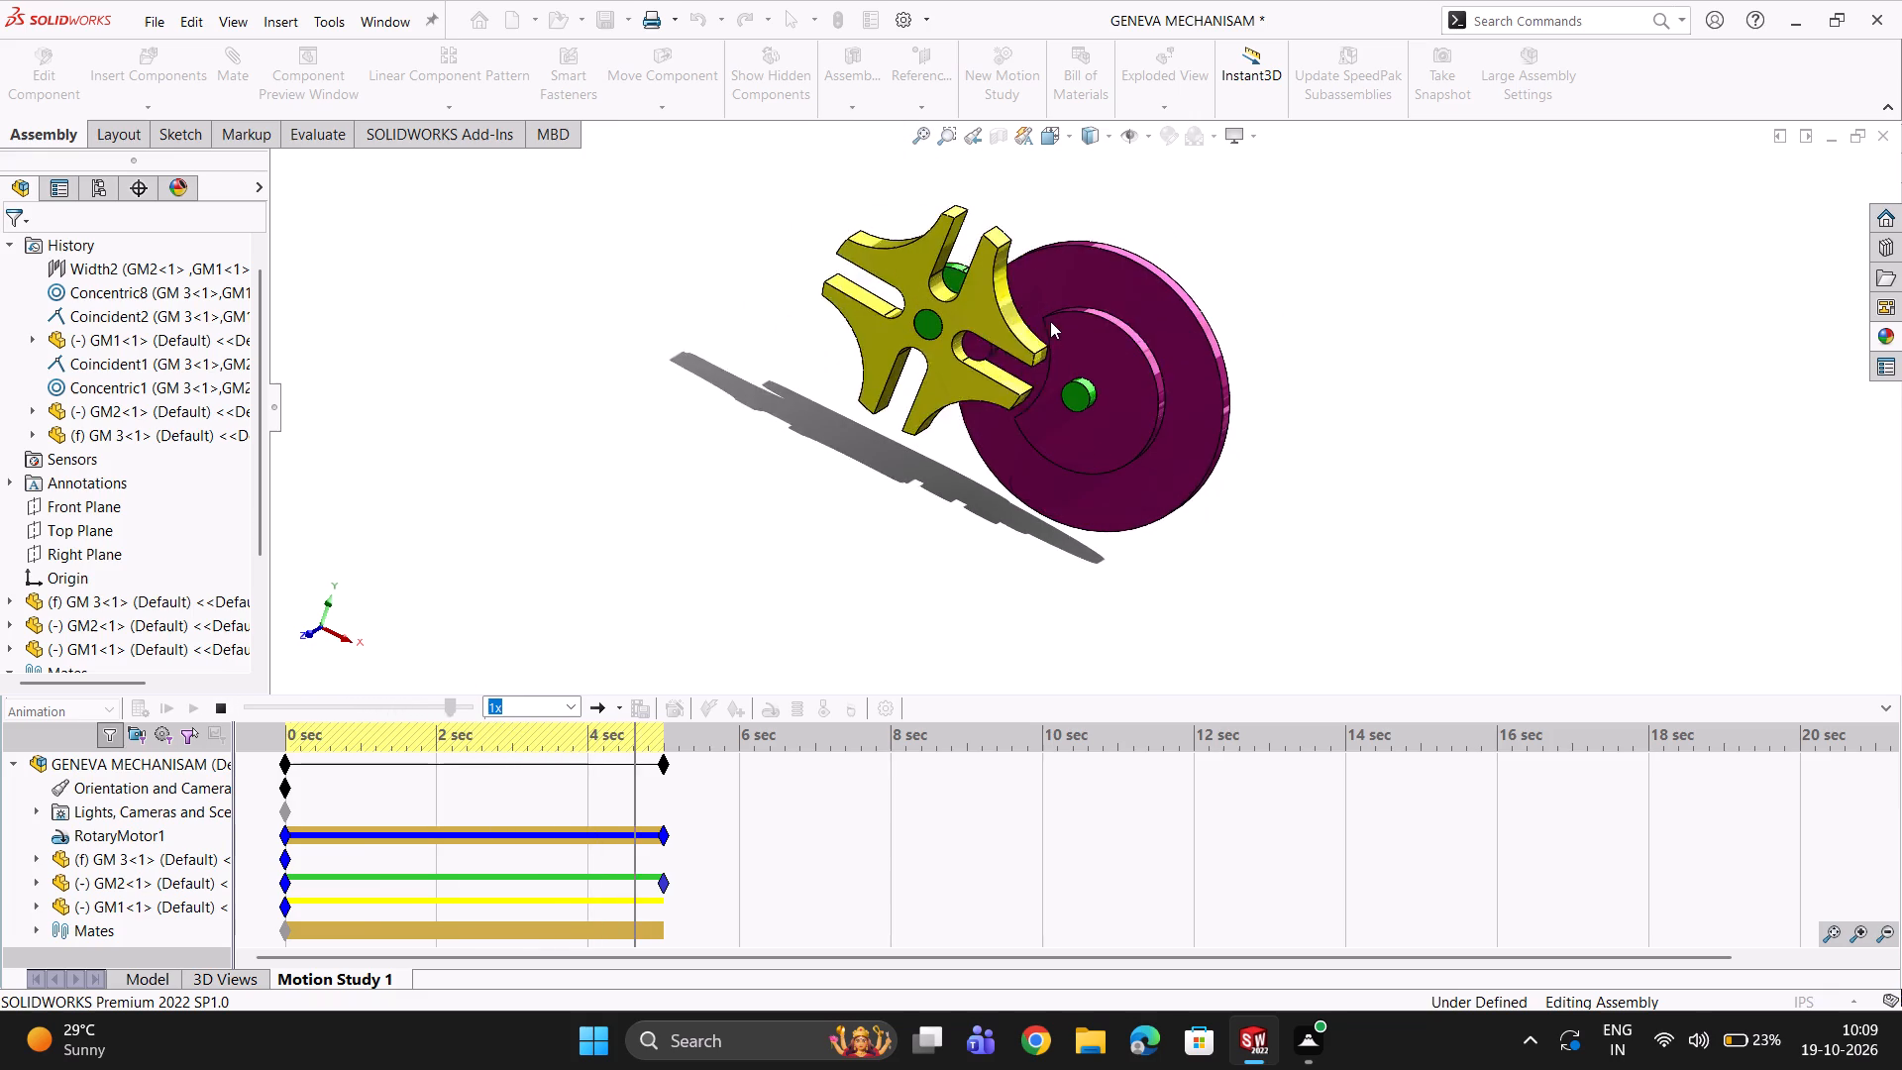
{"action": "scroll", "coordinate": [1050, 321], "scroll_direction": "down", "scroll_amount": 1}
{"action": "scroll", "coordinate": [1097, 366], "scroll_direction": "up", "scroll_amount": 2}
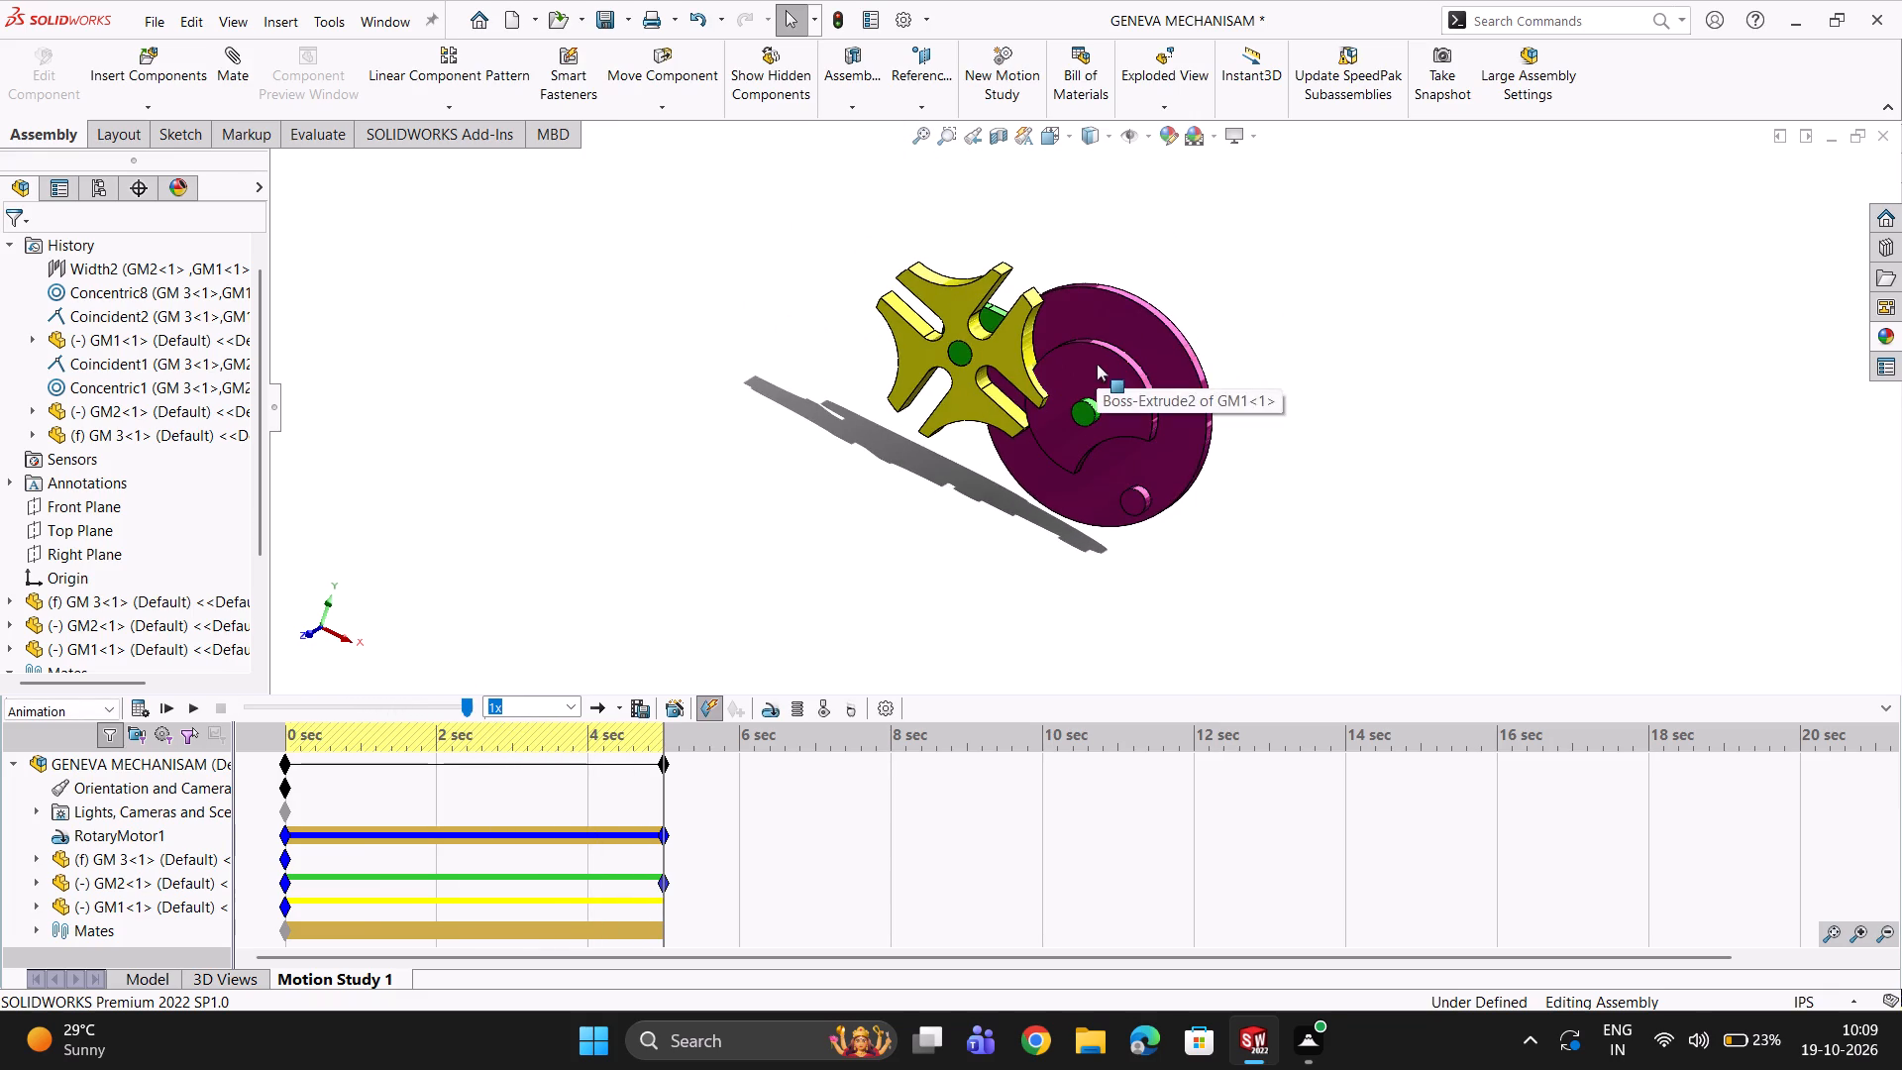
From a nearly frontal view in Motion Study 1, rotate the GM1 disc by hand to check how its pin drives GM2.
{"action": "middle_click_drag", "start_coordinate": [1097, 364], "coordinate": [1019, 262]}
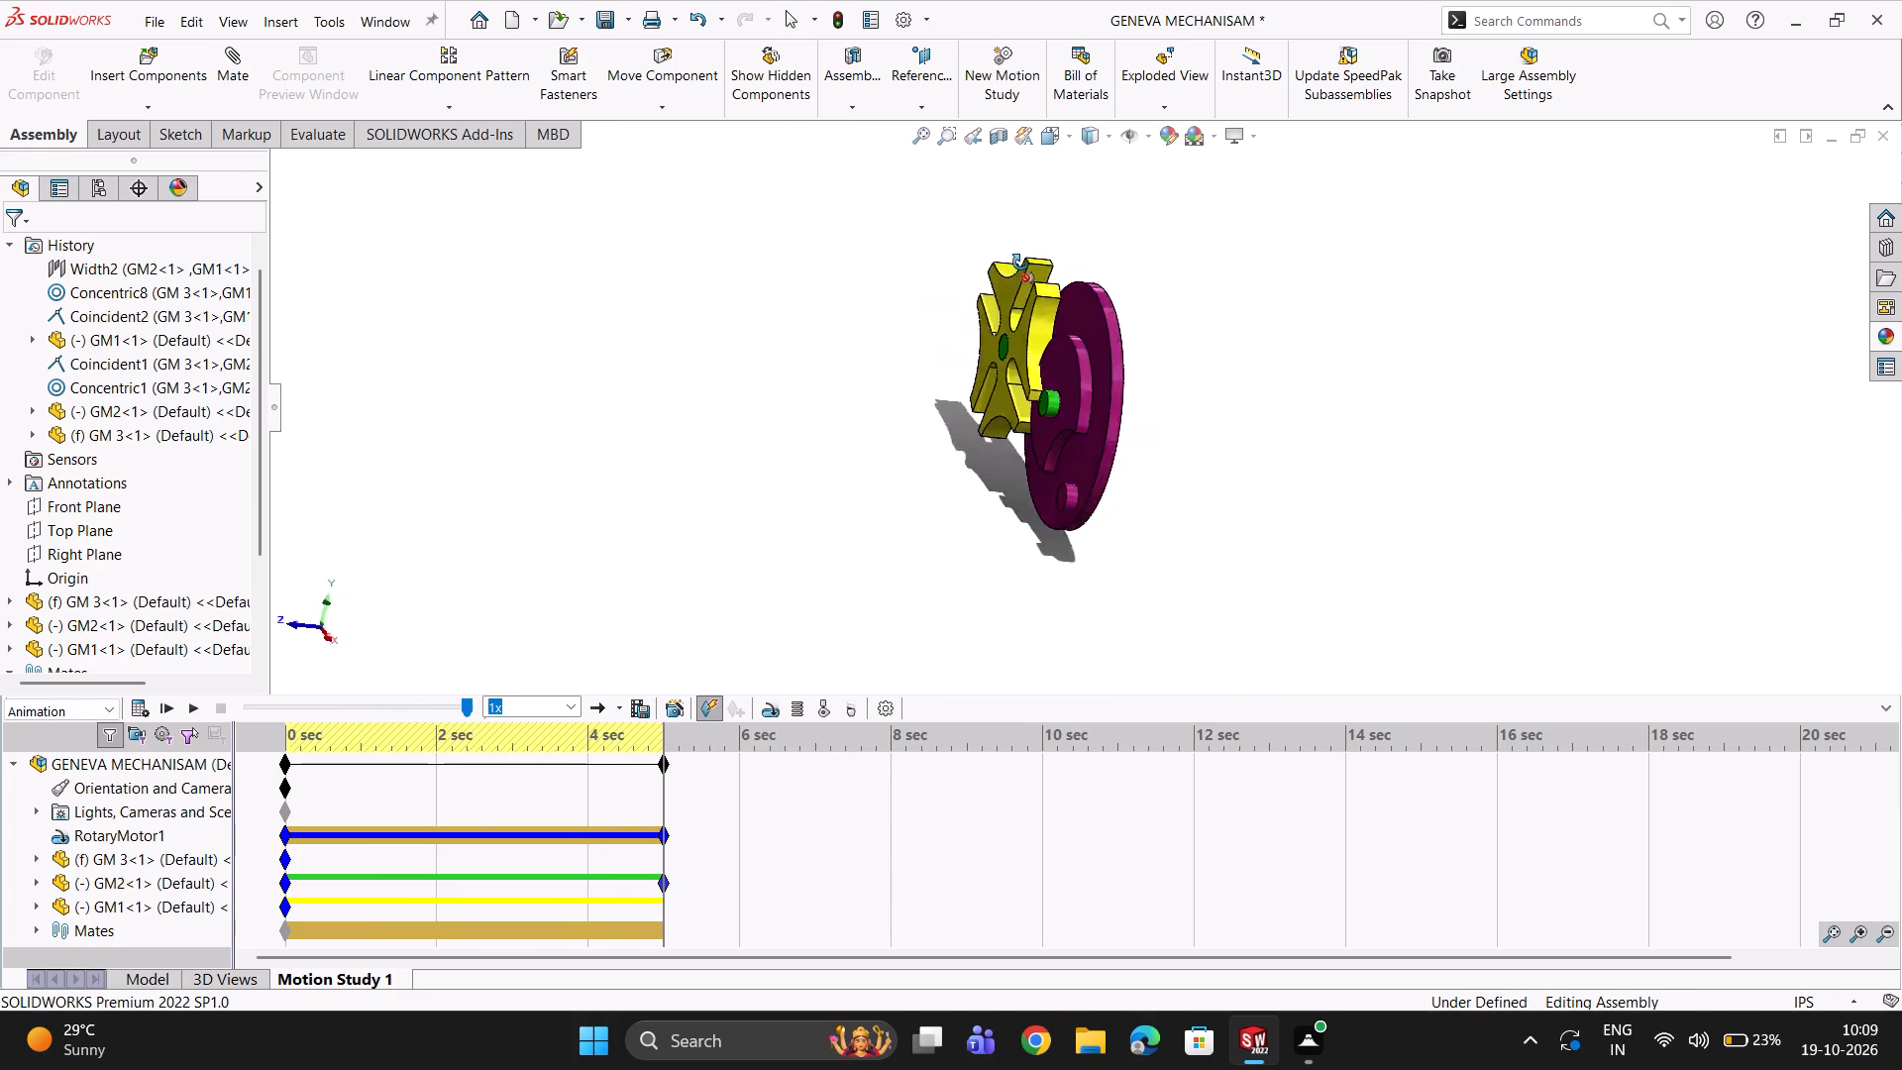
{"action": "middle_click_drag", "start_coordinate": [1019, 262], "coordinate": [1267, 599]}
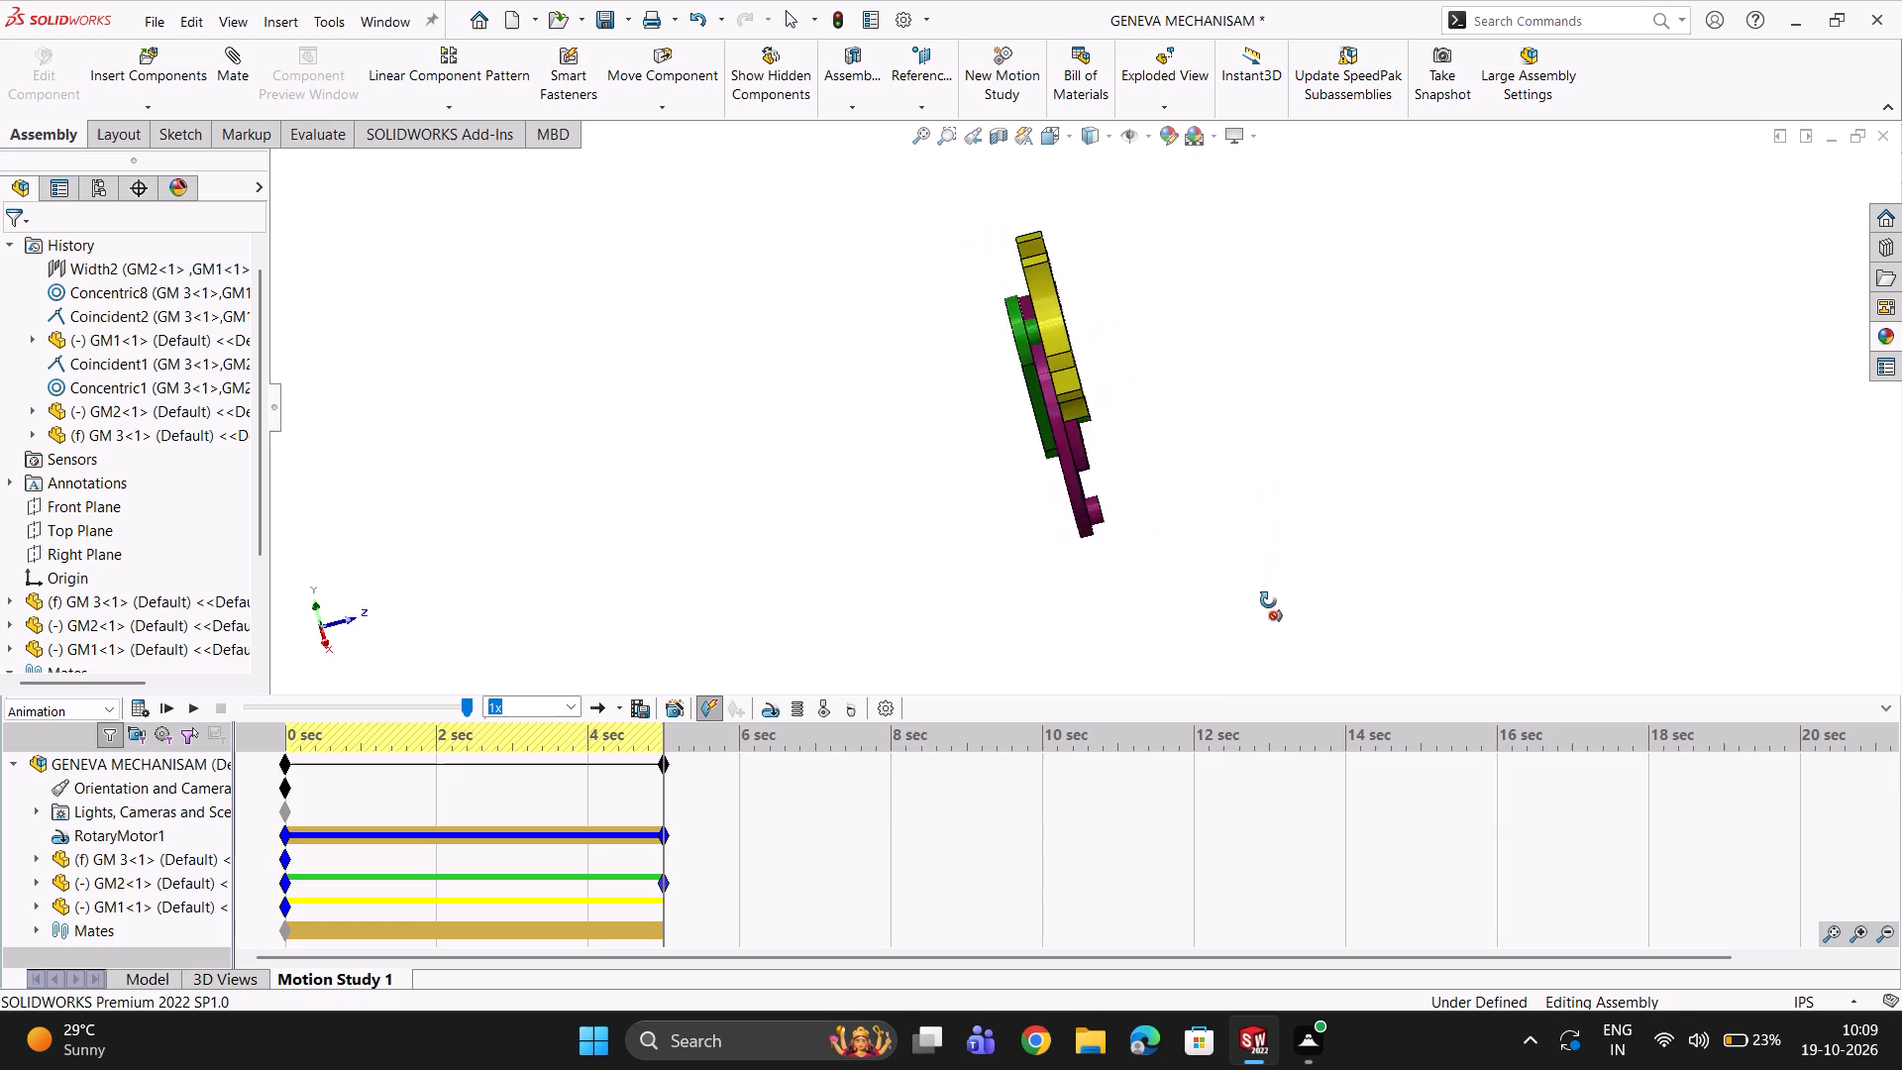
{"action": "middle_click_drag", "start_coordinate": [1267, 599], "coordinate": [1141, 740]}
{"action": "left_click", "coordinate": [843, 553]}
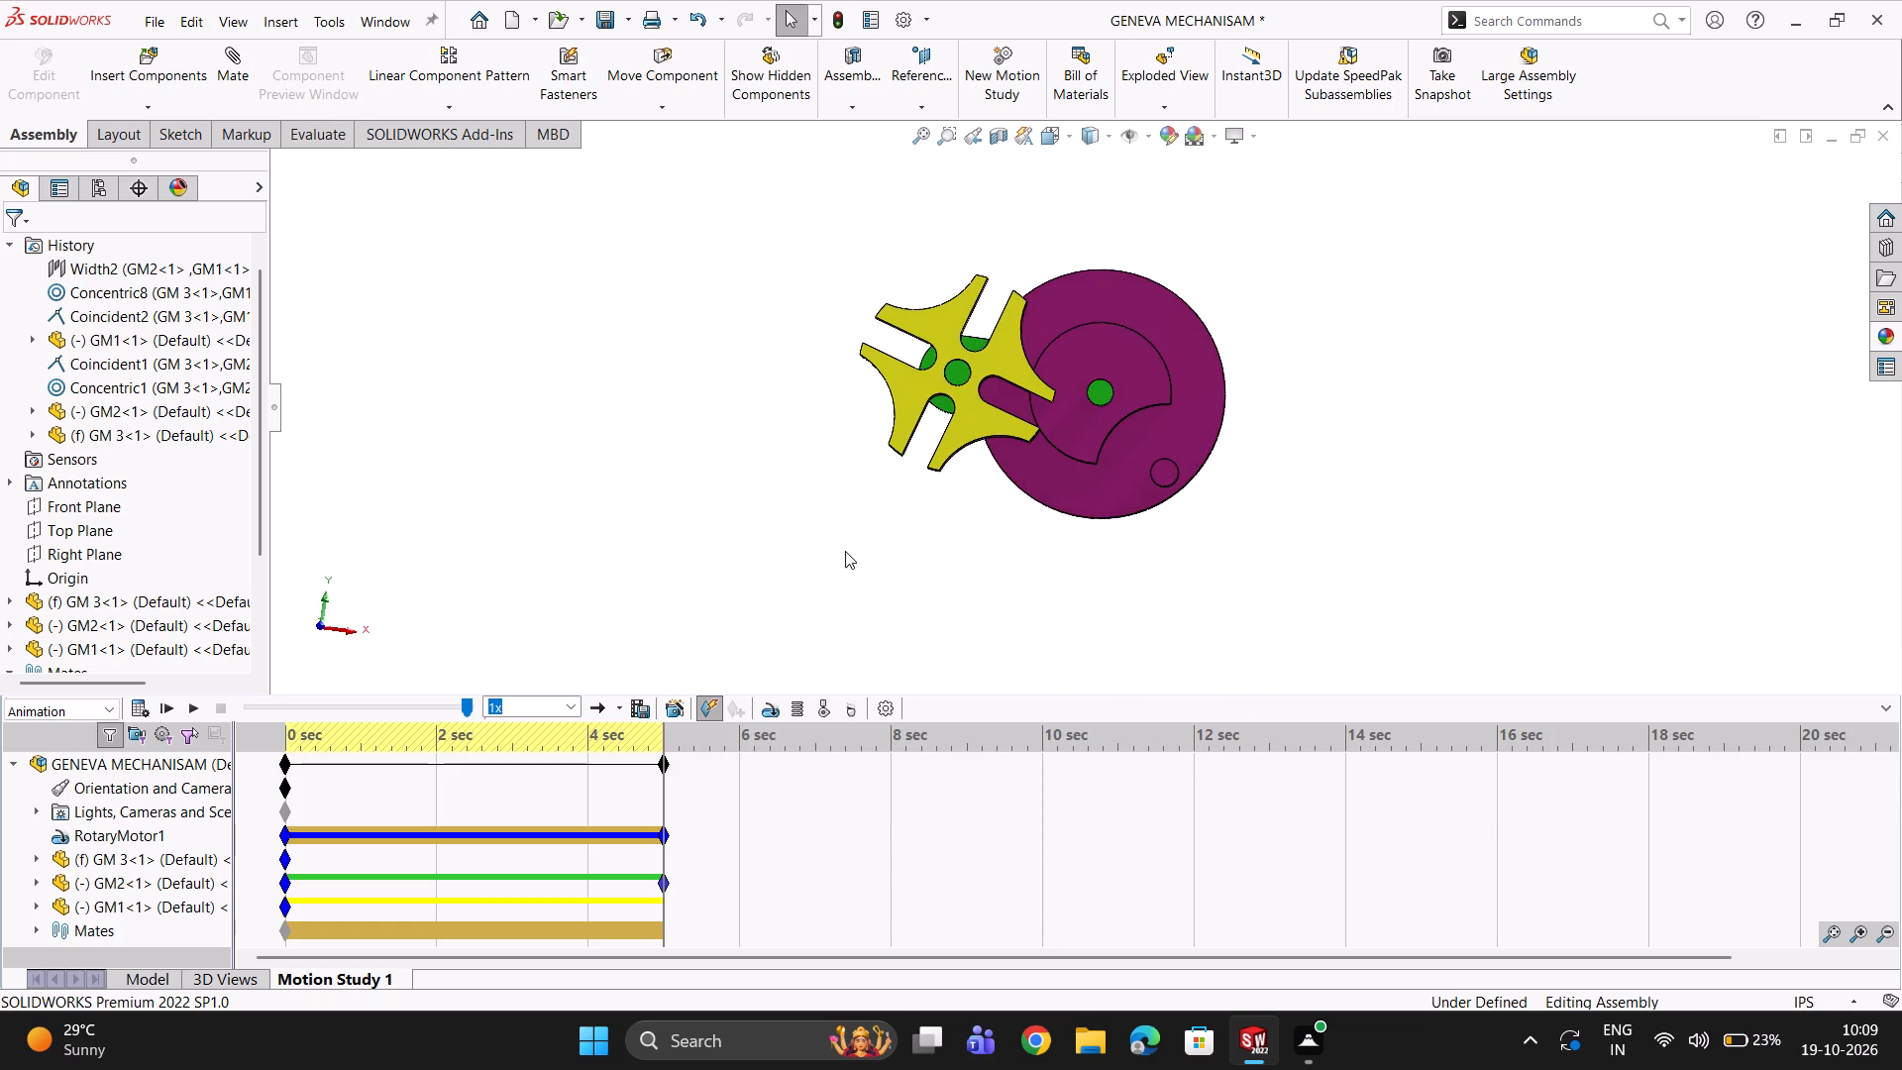
{"action": "scroll", "coordinate": [913, 508], "scroll_direction": "down", "scroll_amount": 2}
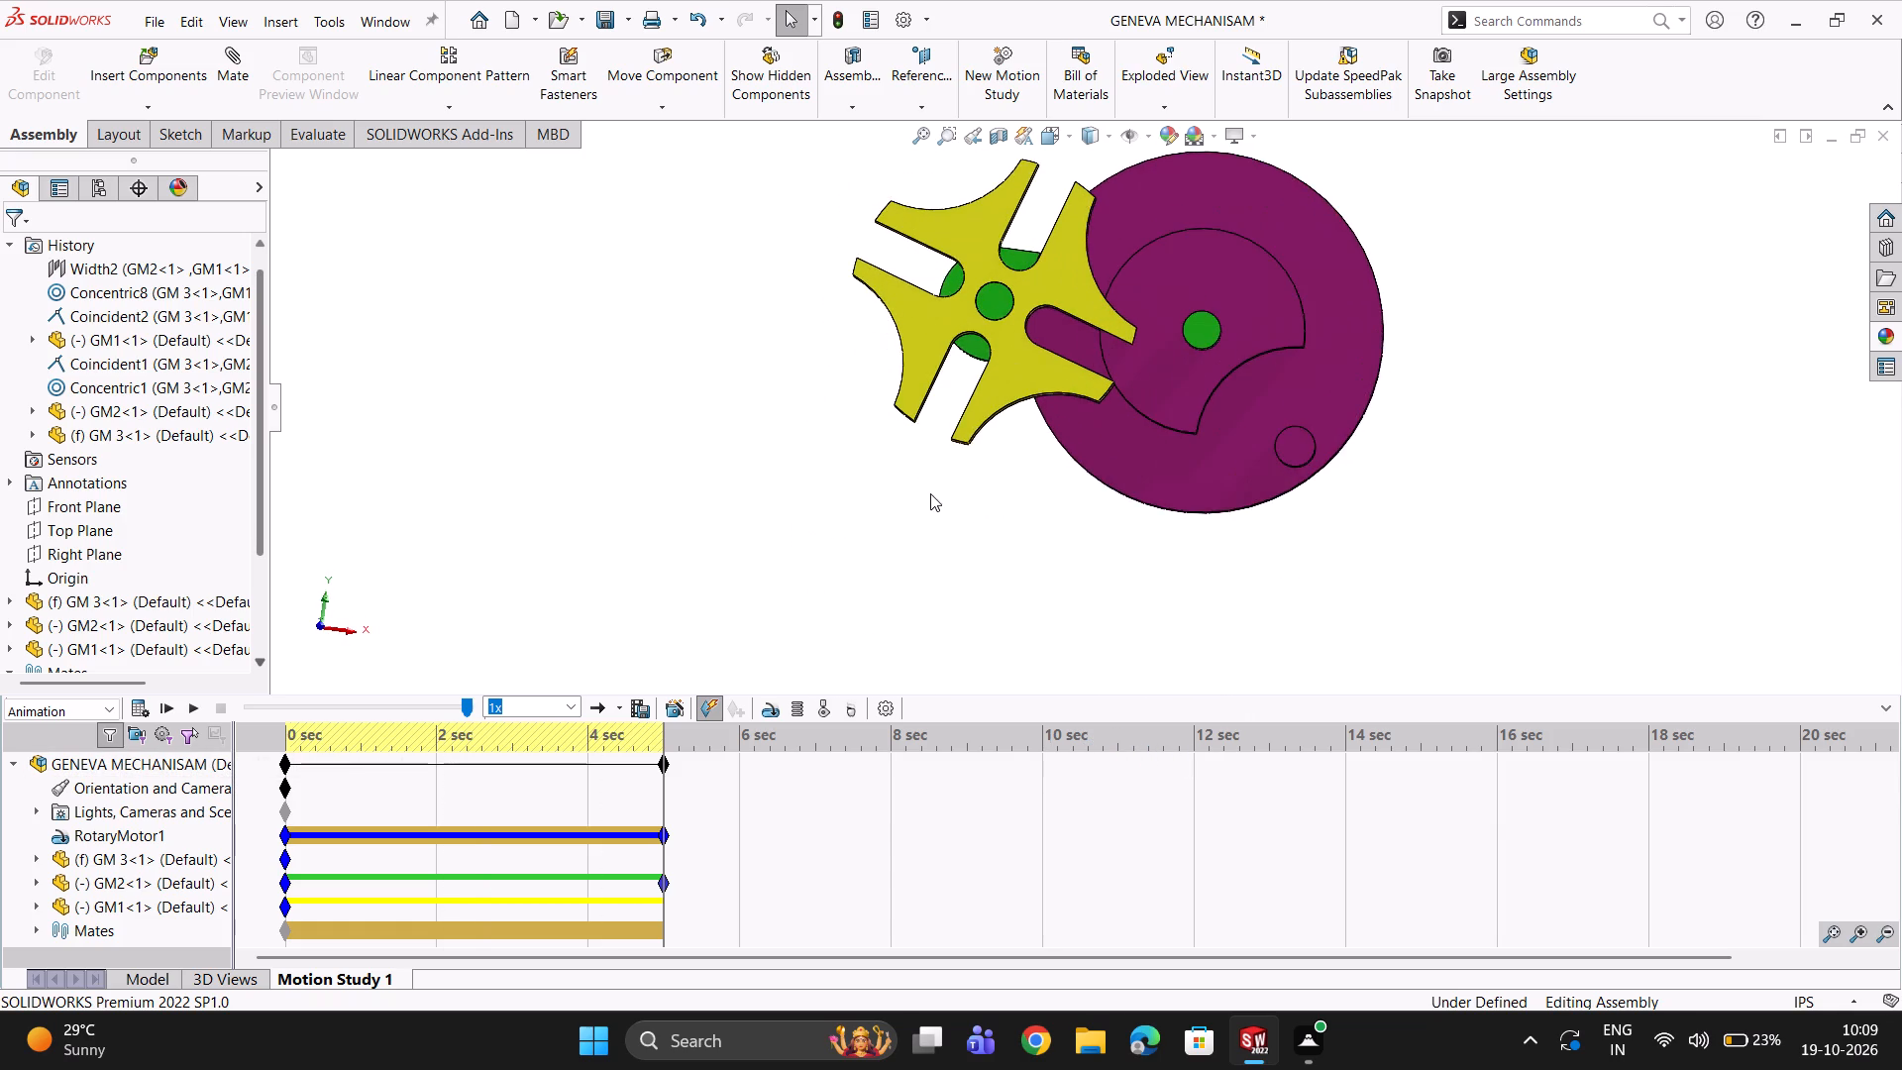
{"action": "scroll", "coordinate": [957, 466], "scroll_direction": "up", "scroll_amount": 2}
{"action": "scroll", "coordinate": [1029, 356], "scroll_direction": "down", "scroll_amount": 1}
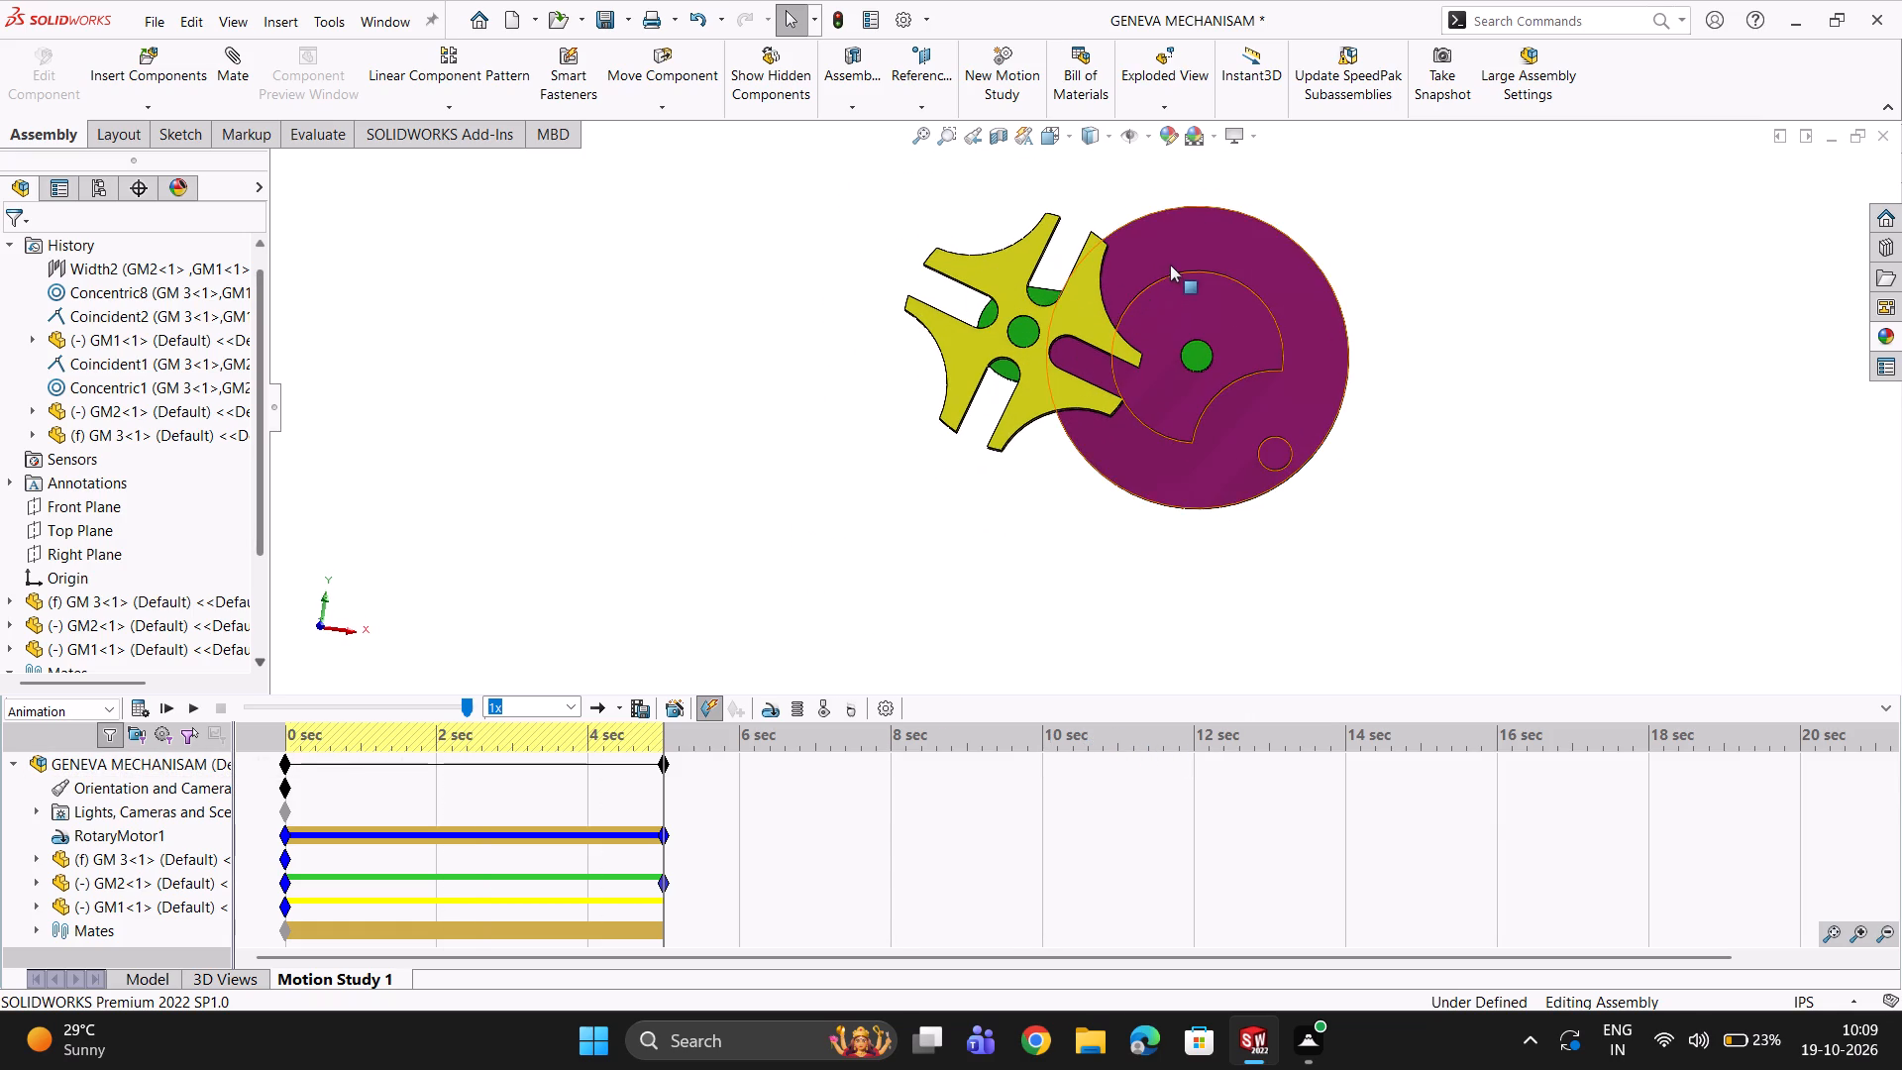
{"action": "left_click", "coordinate": [1175, 250]}
{"action": "left_click_drag", "start_coordinate": [1175, 250], "coordinate": [1378, 499]}
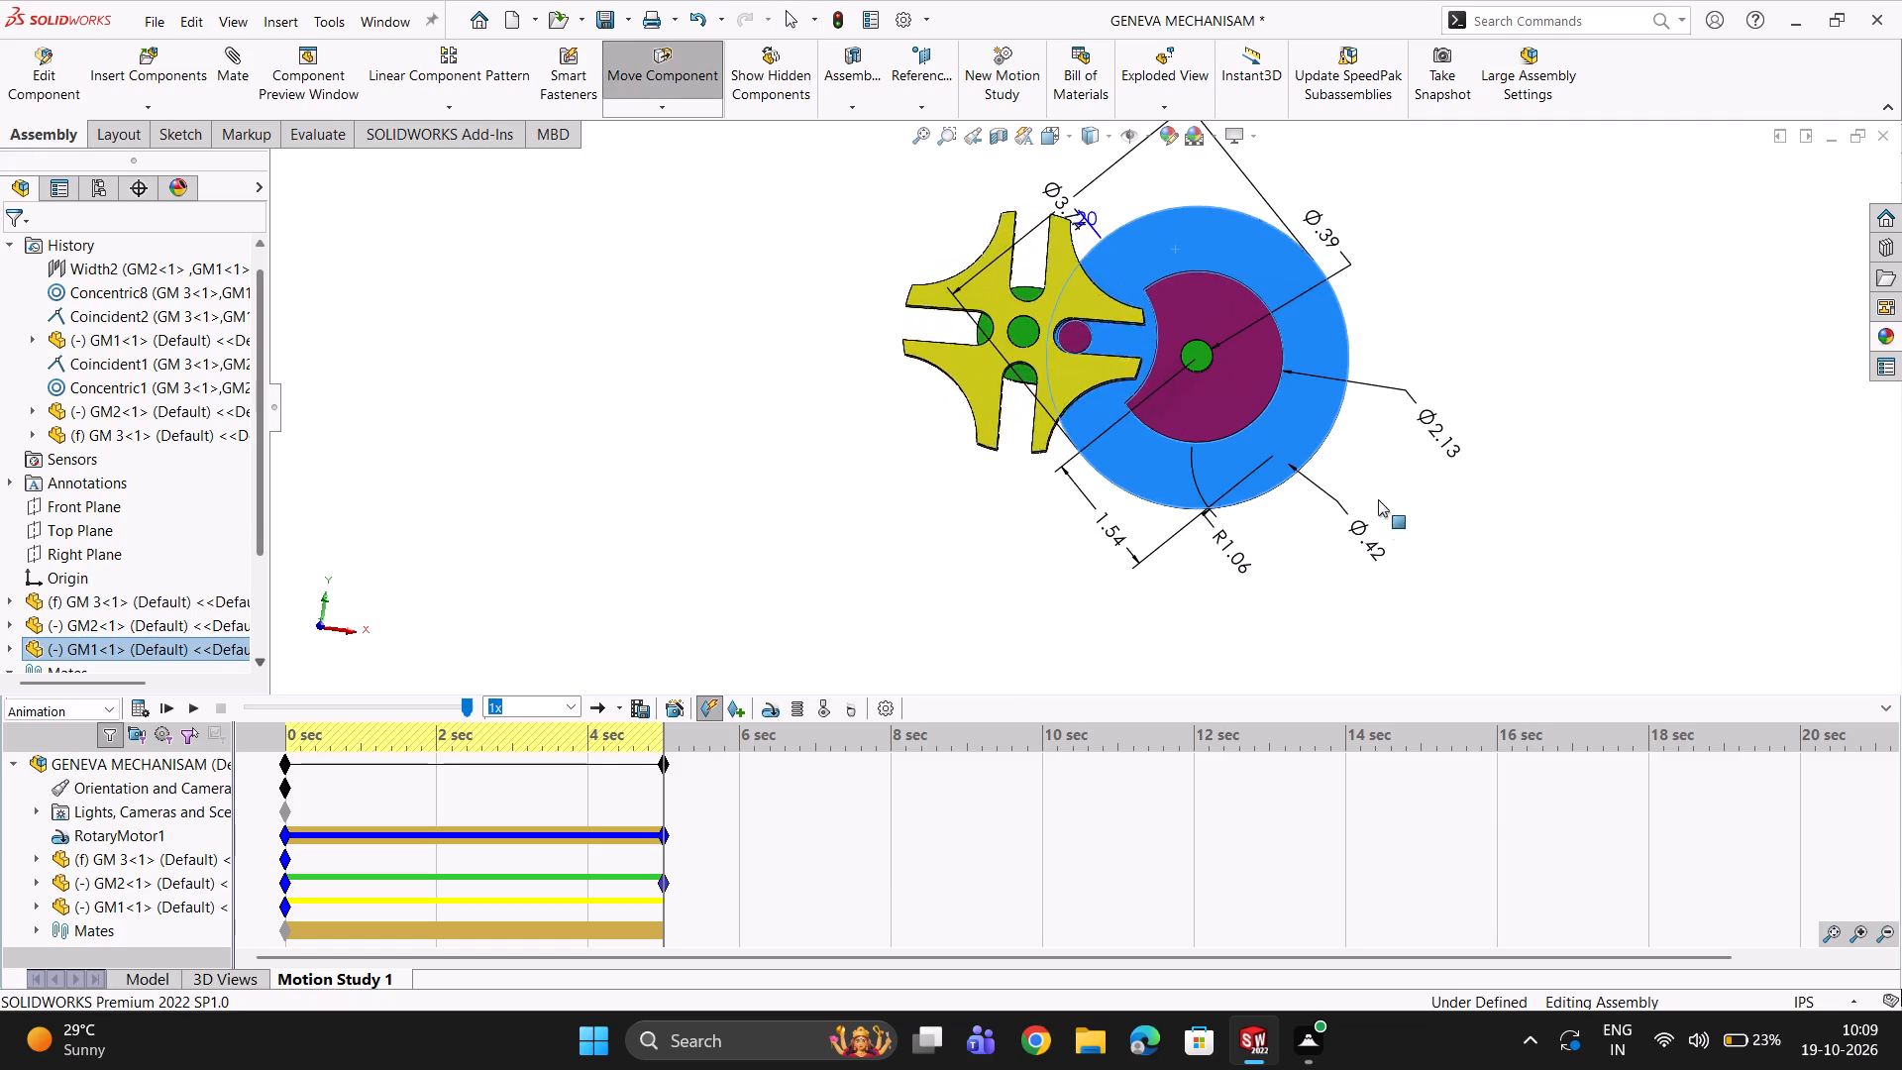
{"action": "left_click_drag", "start_coordinate": [1378, 499], "coordinate": [1300, 695]}
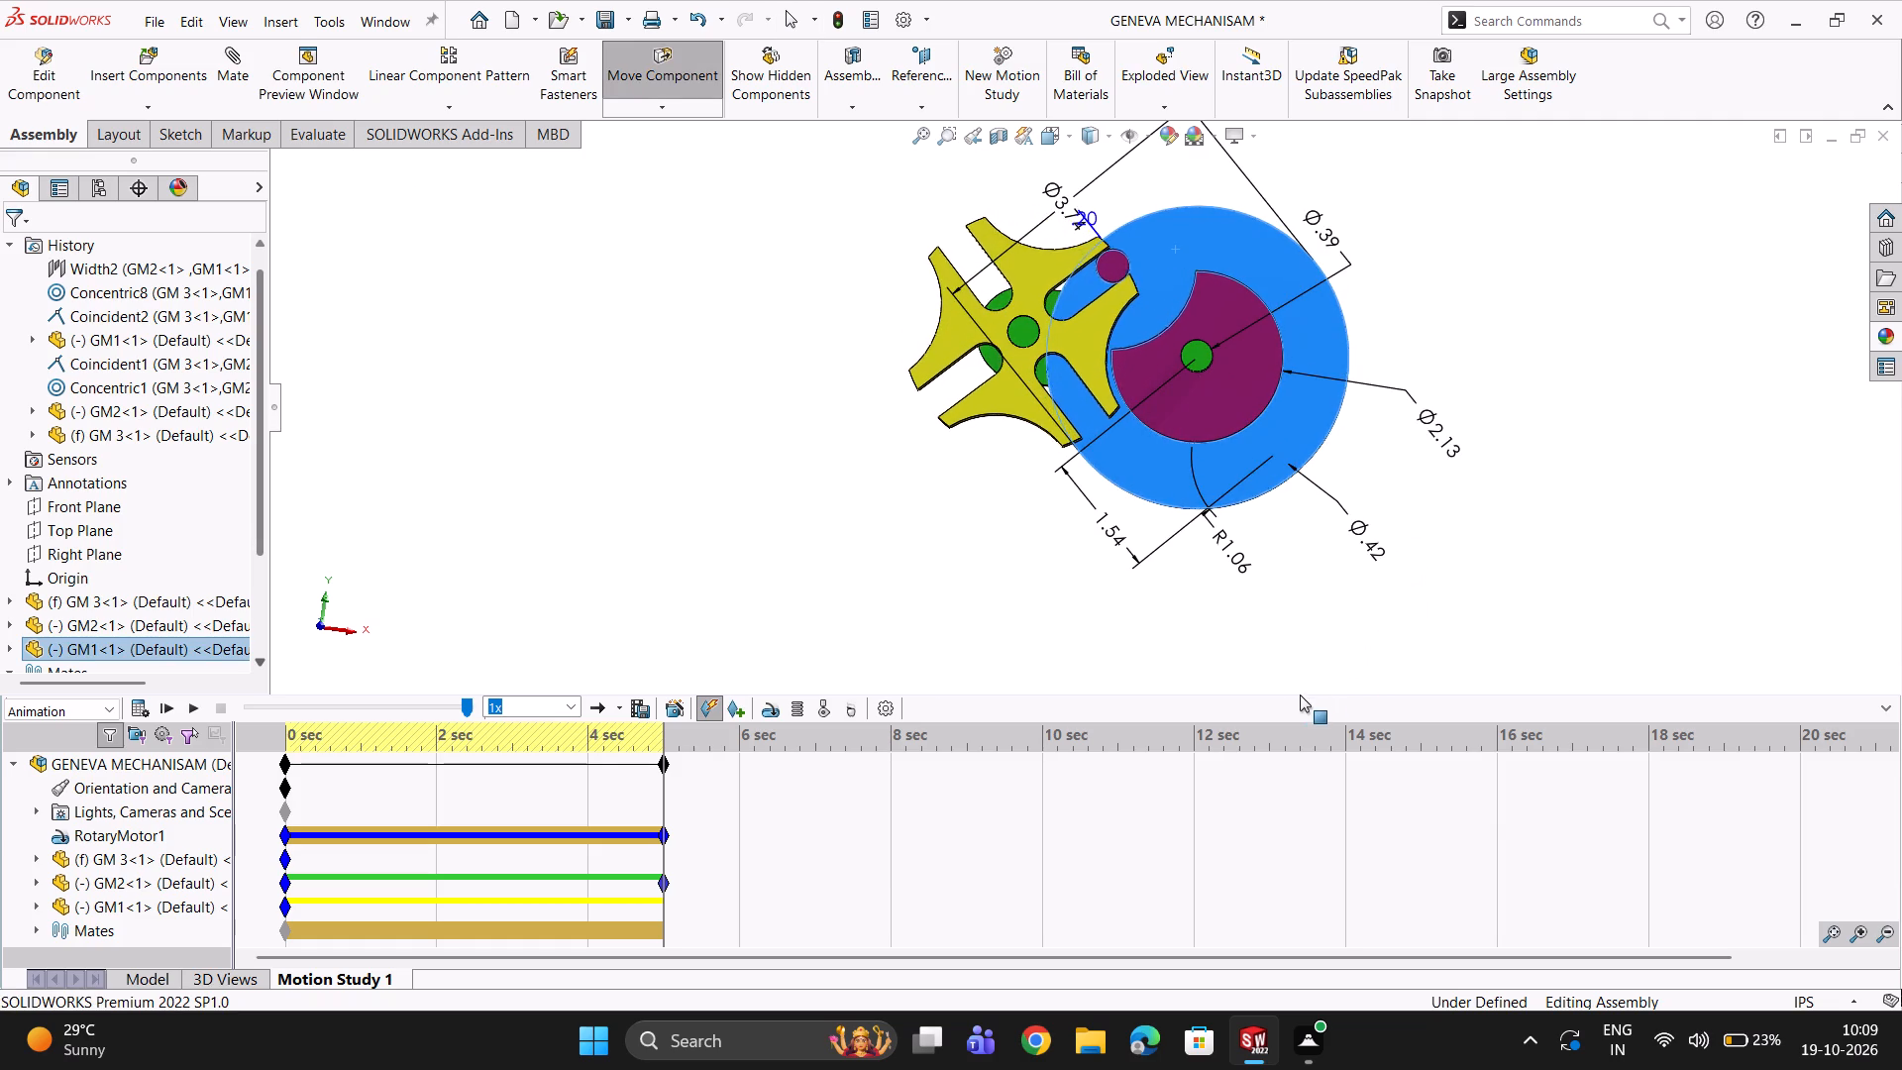
{"action": "left_click_drag", "start_coordinate": [1300, 695], "coordinate": [893, 251]}
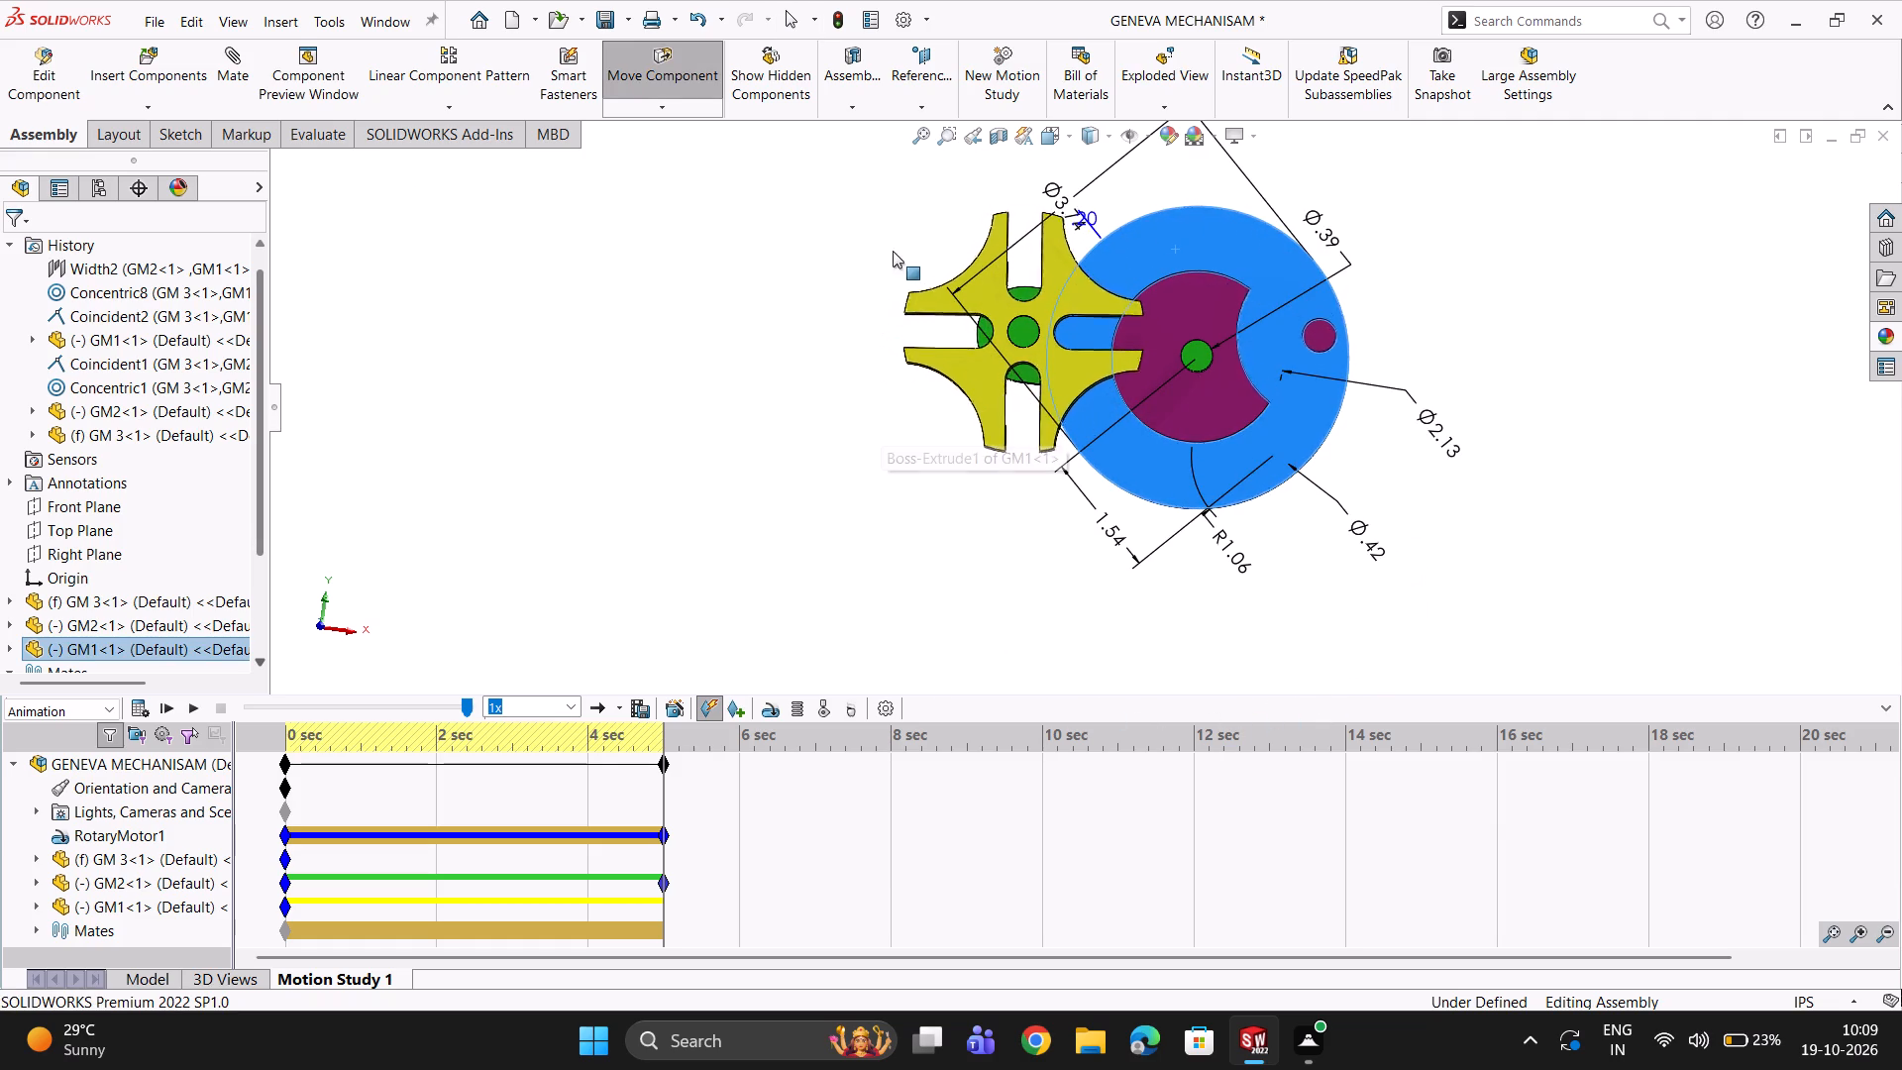
{"action": "left_click_drag", "start_coordinate": [893, 251], "coordinate": [1202, 219]}
{"action": "left_click_drag", "start_coordinate": [1232, 289], "coordinate": [1264, 412]}
{"action": "left_click_drag", "start_coordinate": [1276, 447], "coordinate": [1297, 562]}
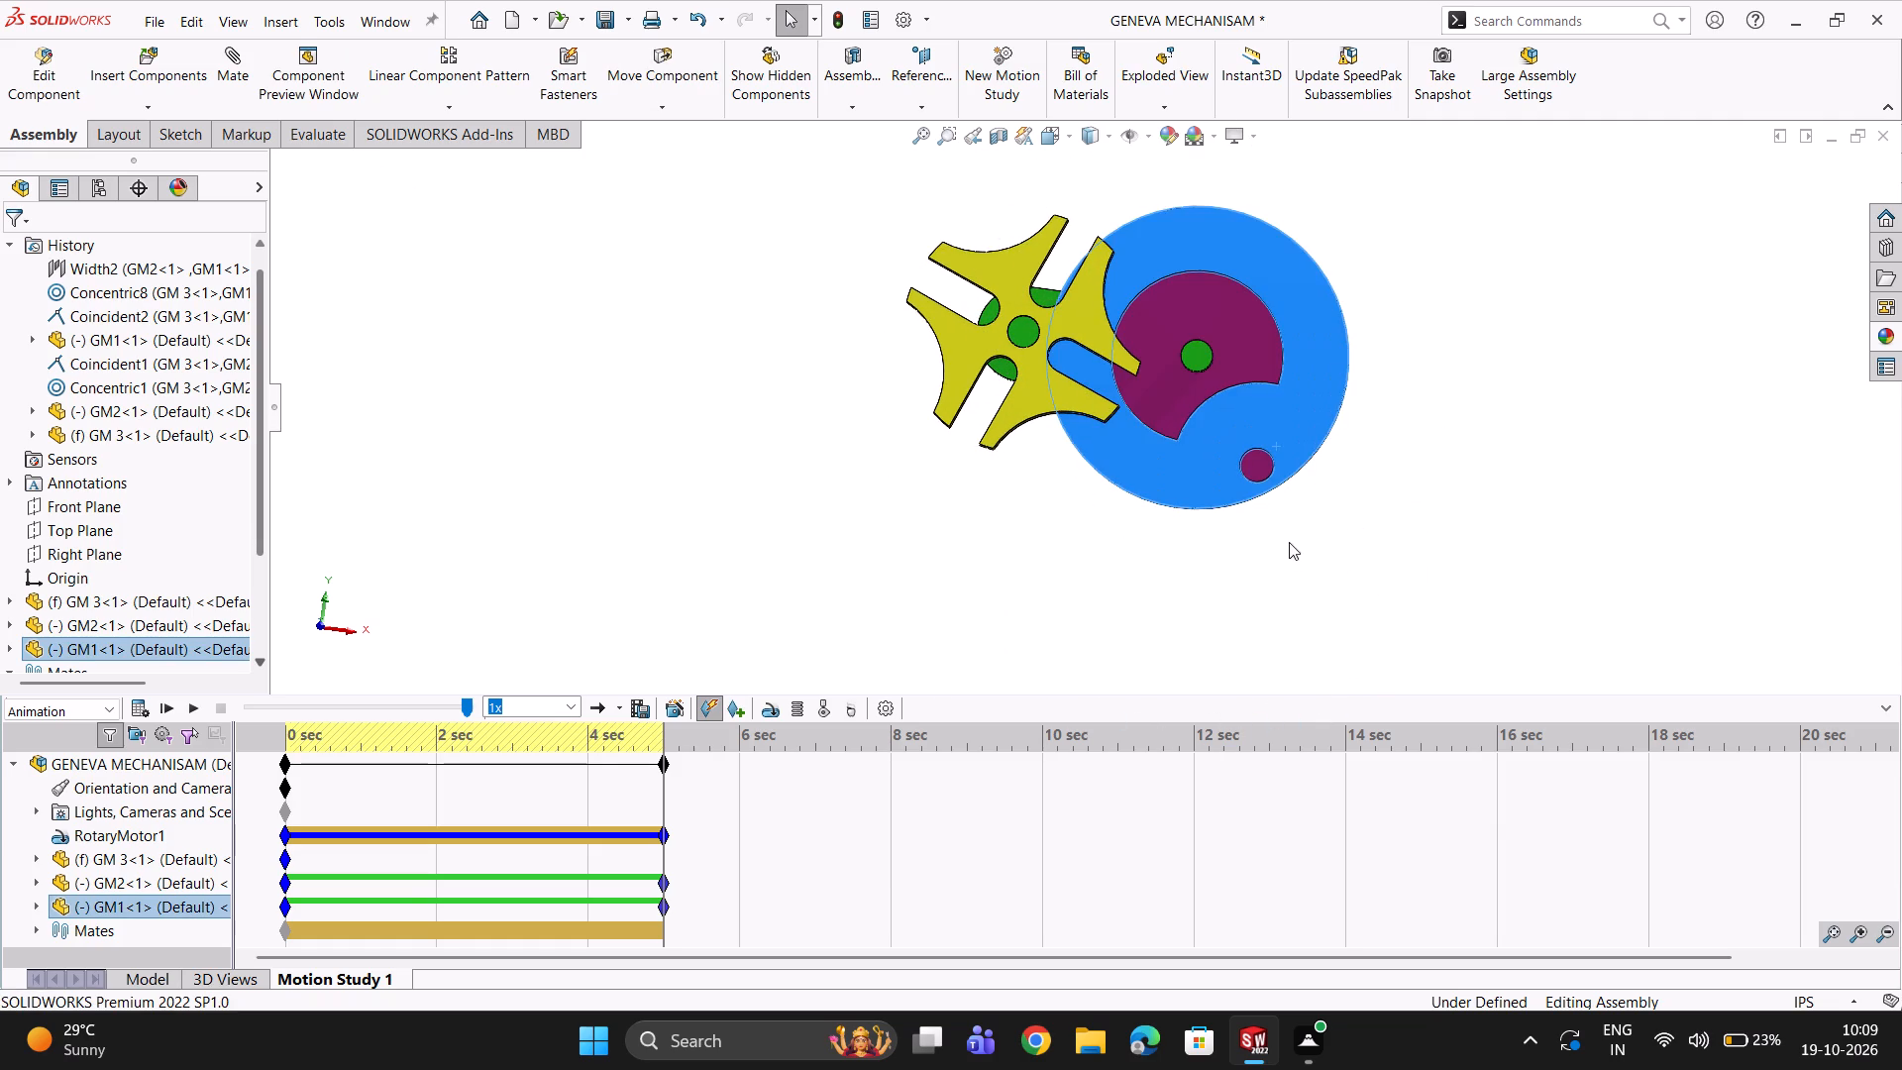
{"action": "left_click", "coordinate": [1304, 360]}
{"action": "left_click", "coordinate": [1526, 437]}
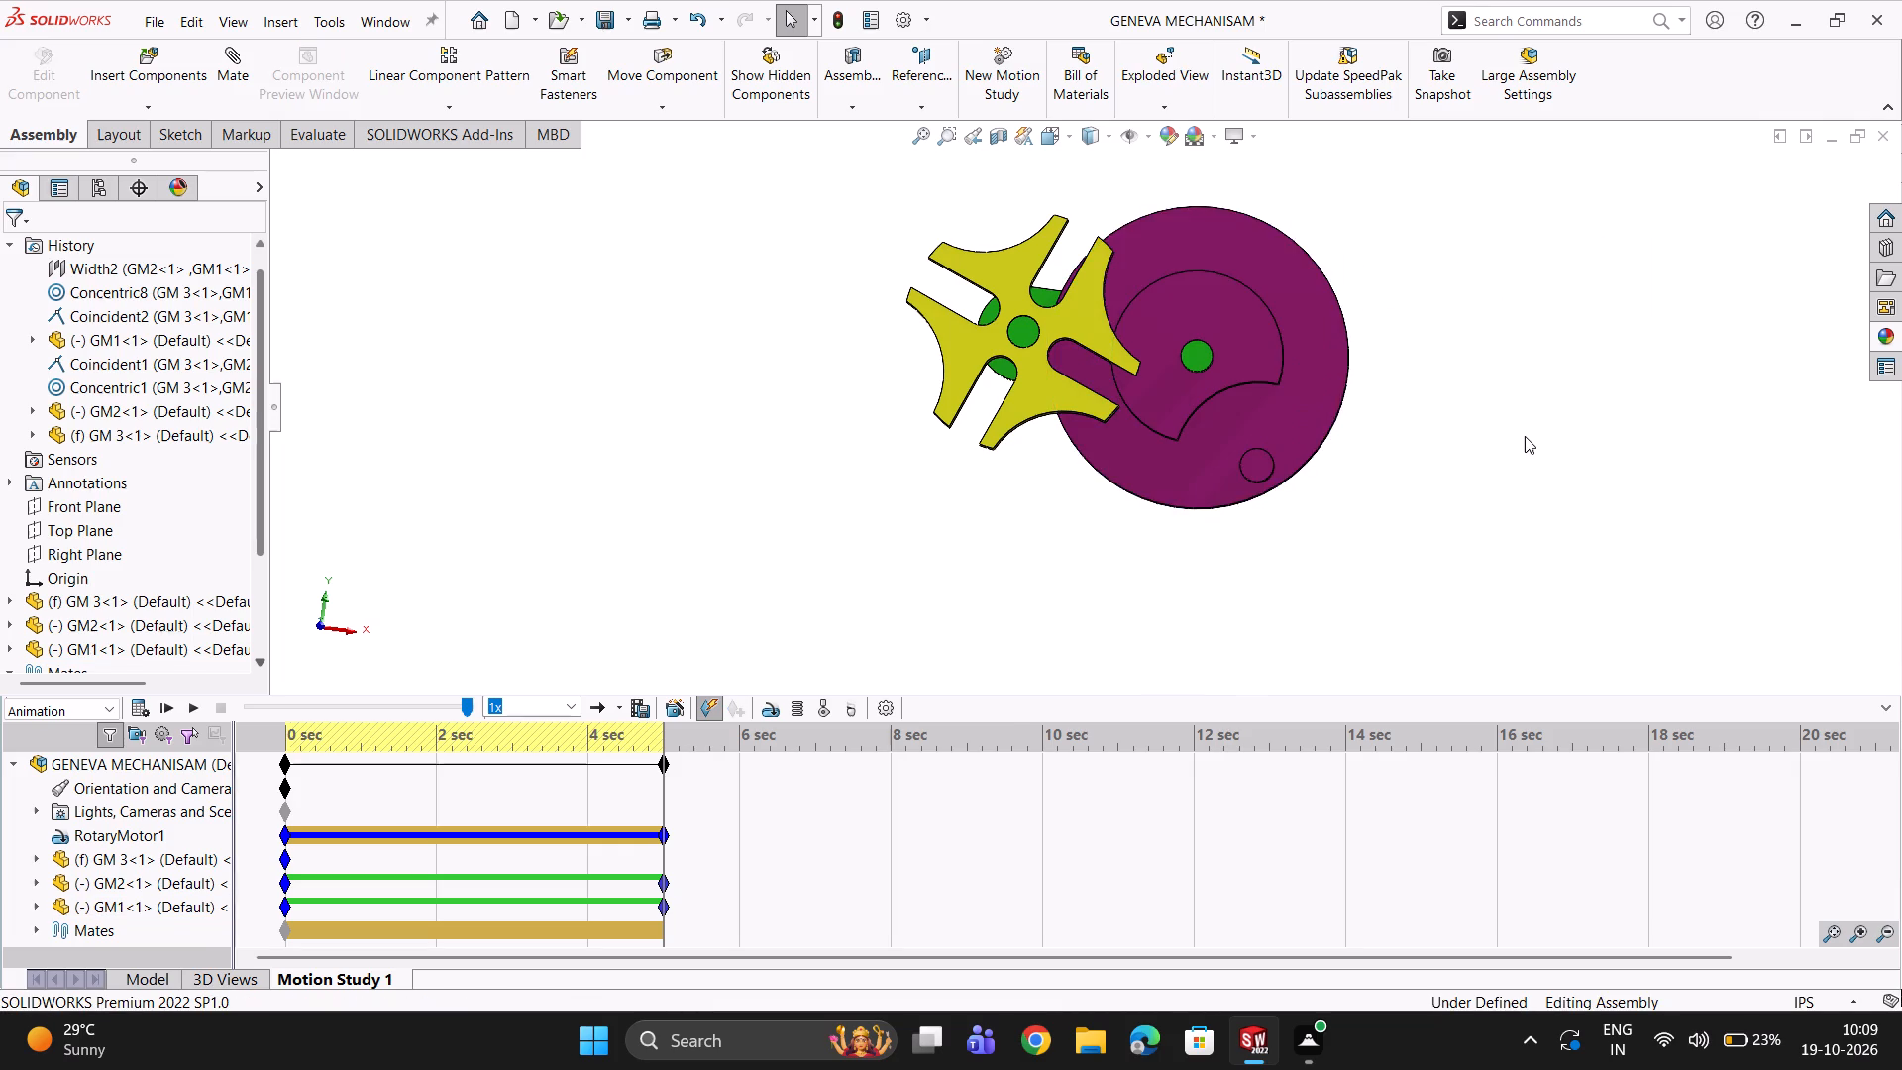
Rotate the GM1 disc back and forth by hand in Motion Study 1 to check how its pin indexes GM2.
{"action": "left_click", "coordinate": [1238, 251]}
{"action": "left_click_drag", "start_coordinate": [1254, 262], "coordinate": [1347, 505]}
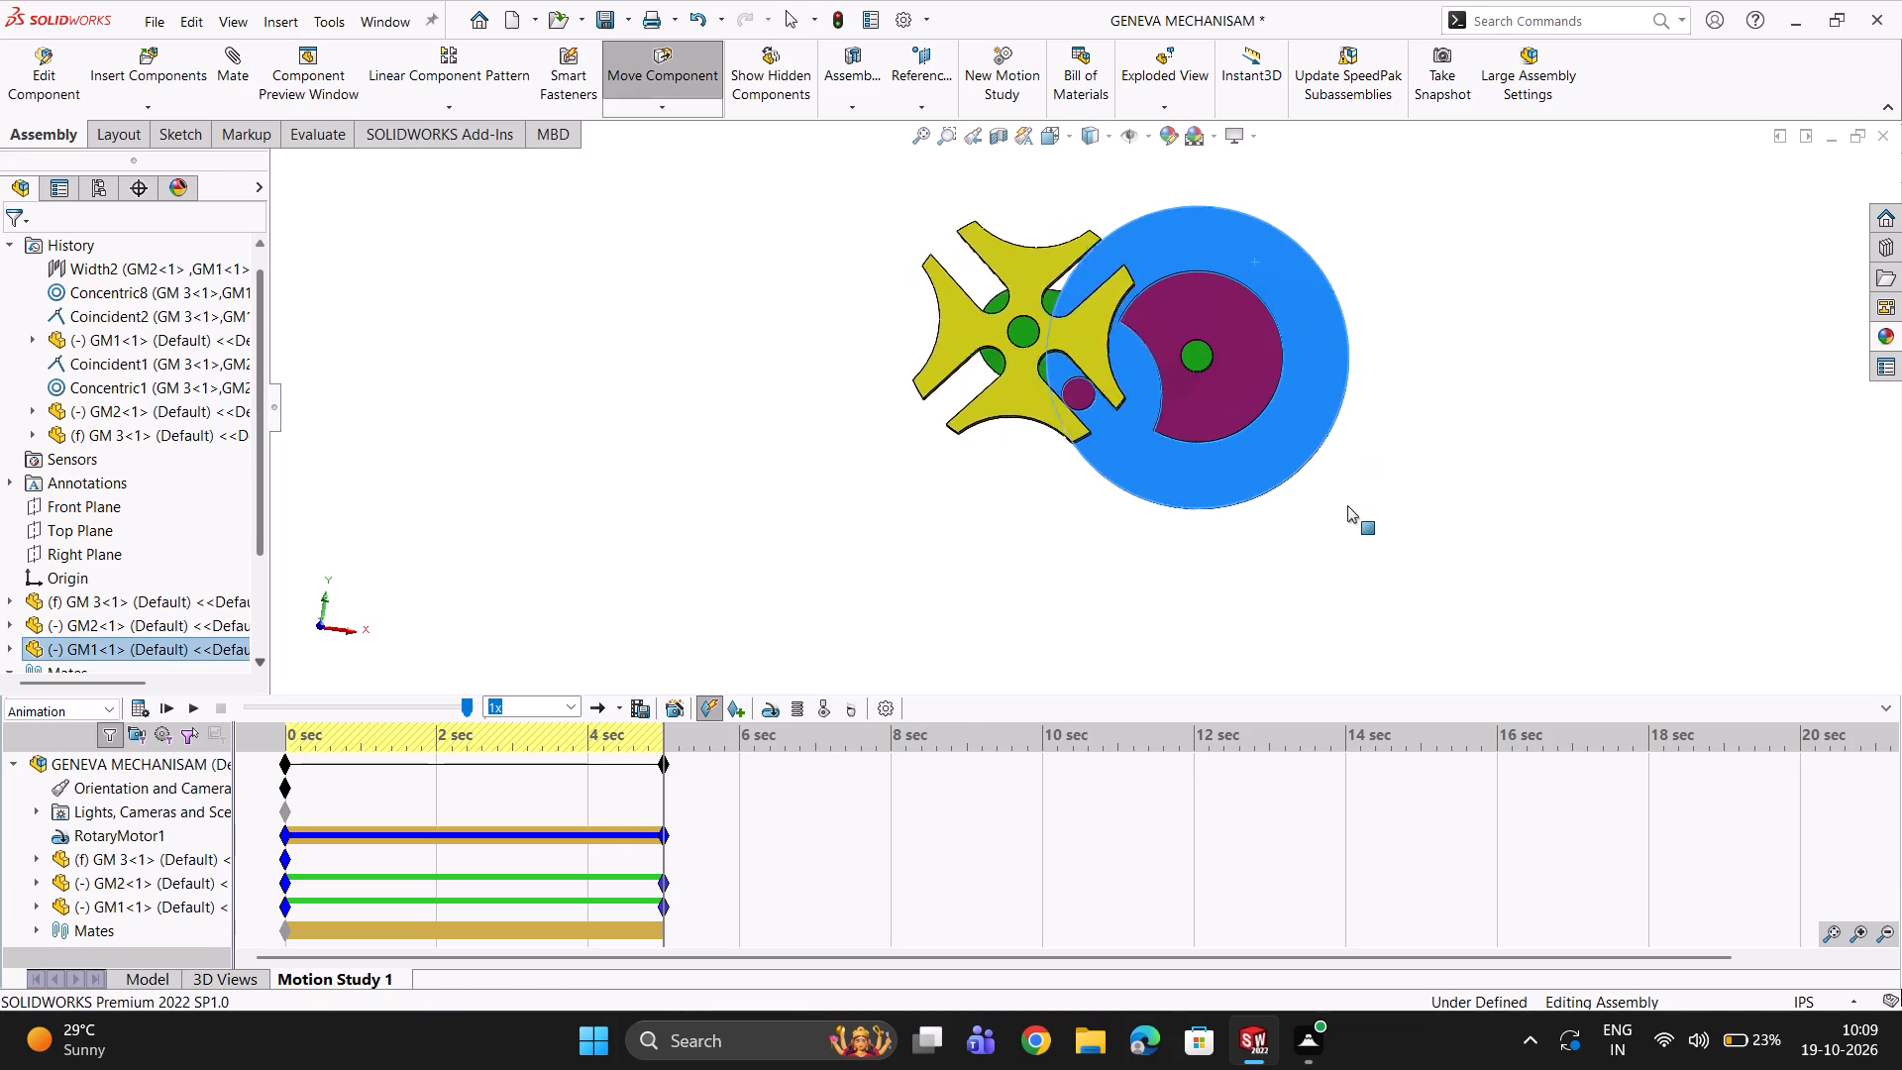
{"action": "left_click_drag", "start_coordinate": [1347, 505], "coordinate": [1056, 432]}
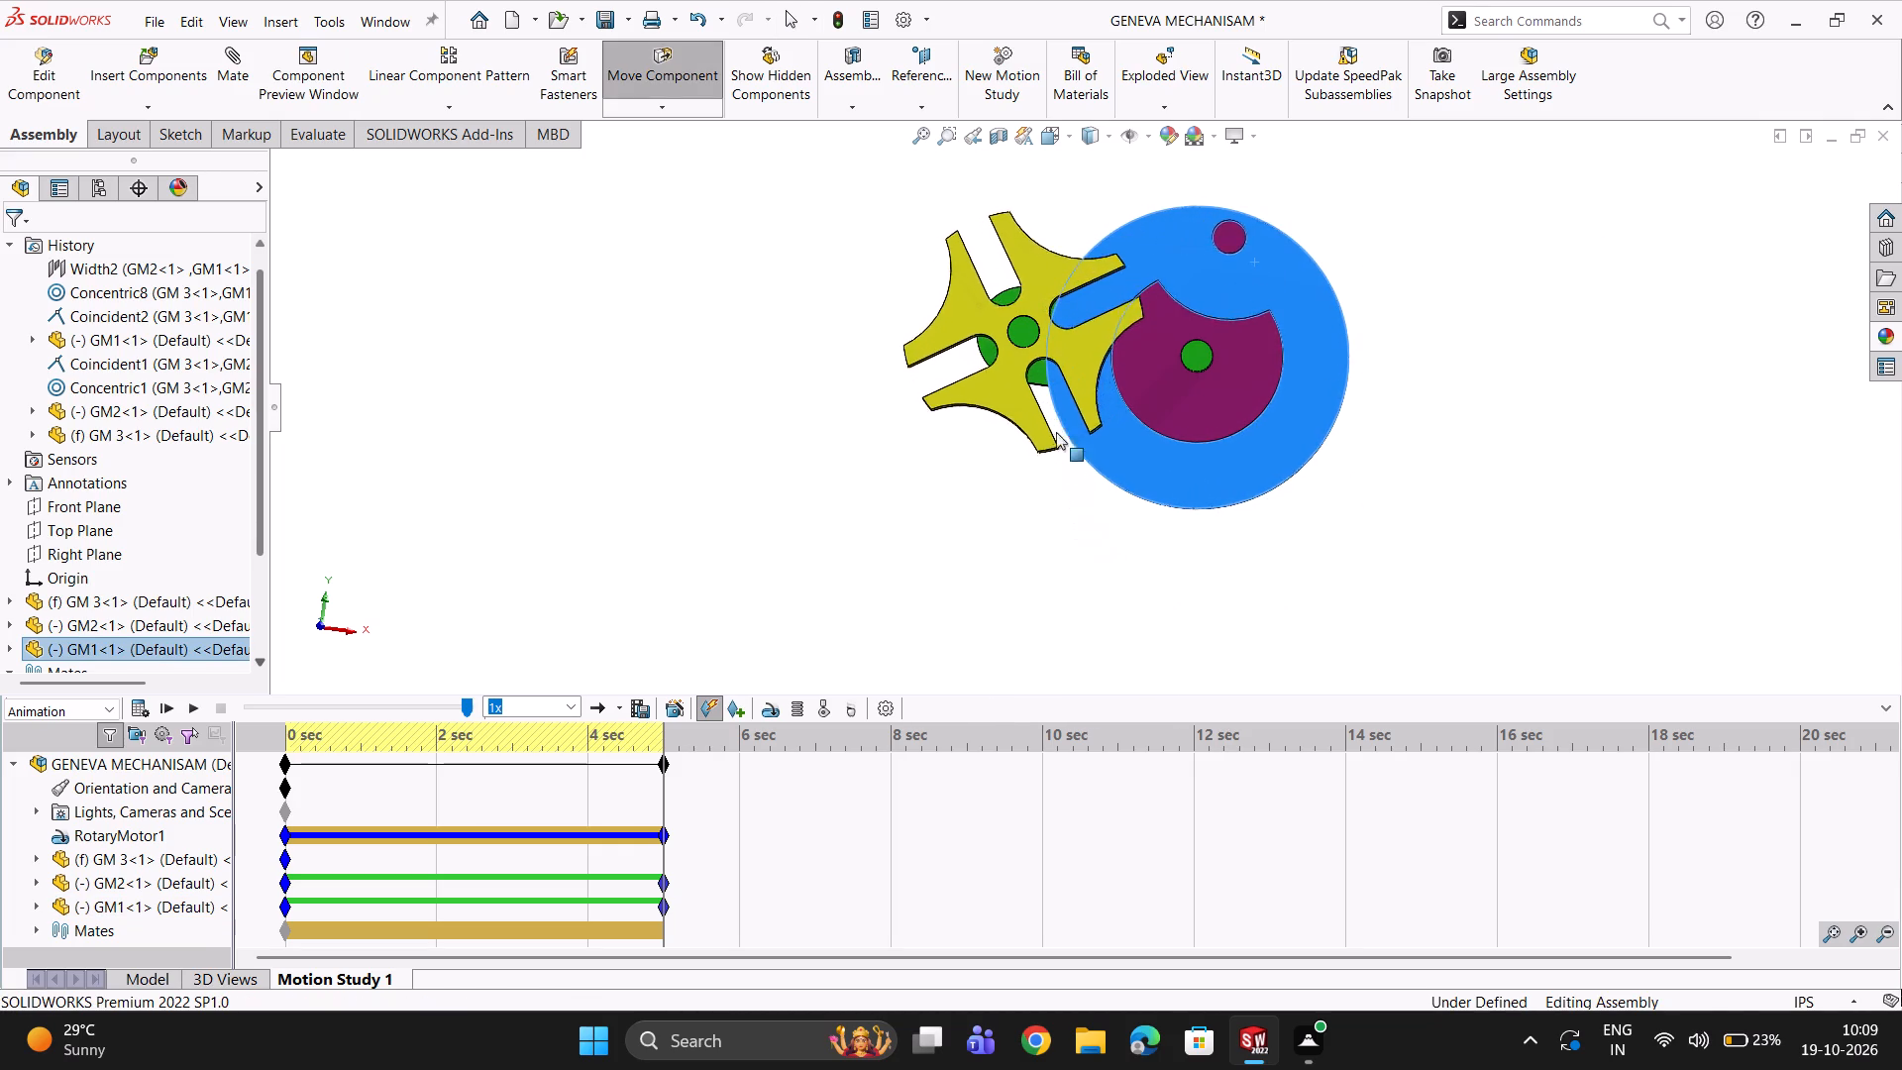
{"action": "left_click_drag", "start_coordinate": [1056, 432], "coordinate": [1059, 420]}
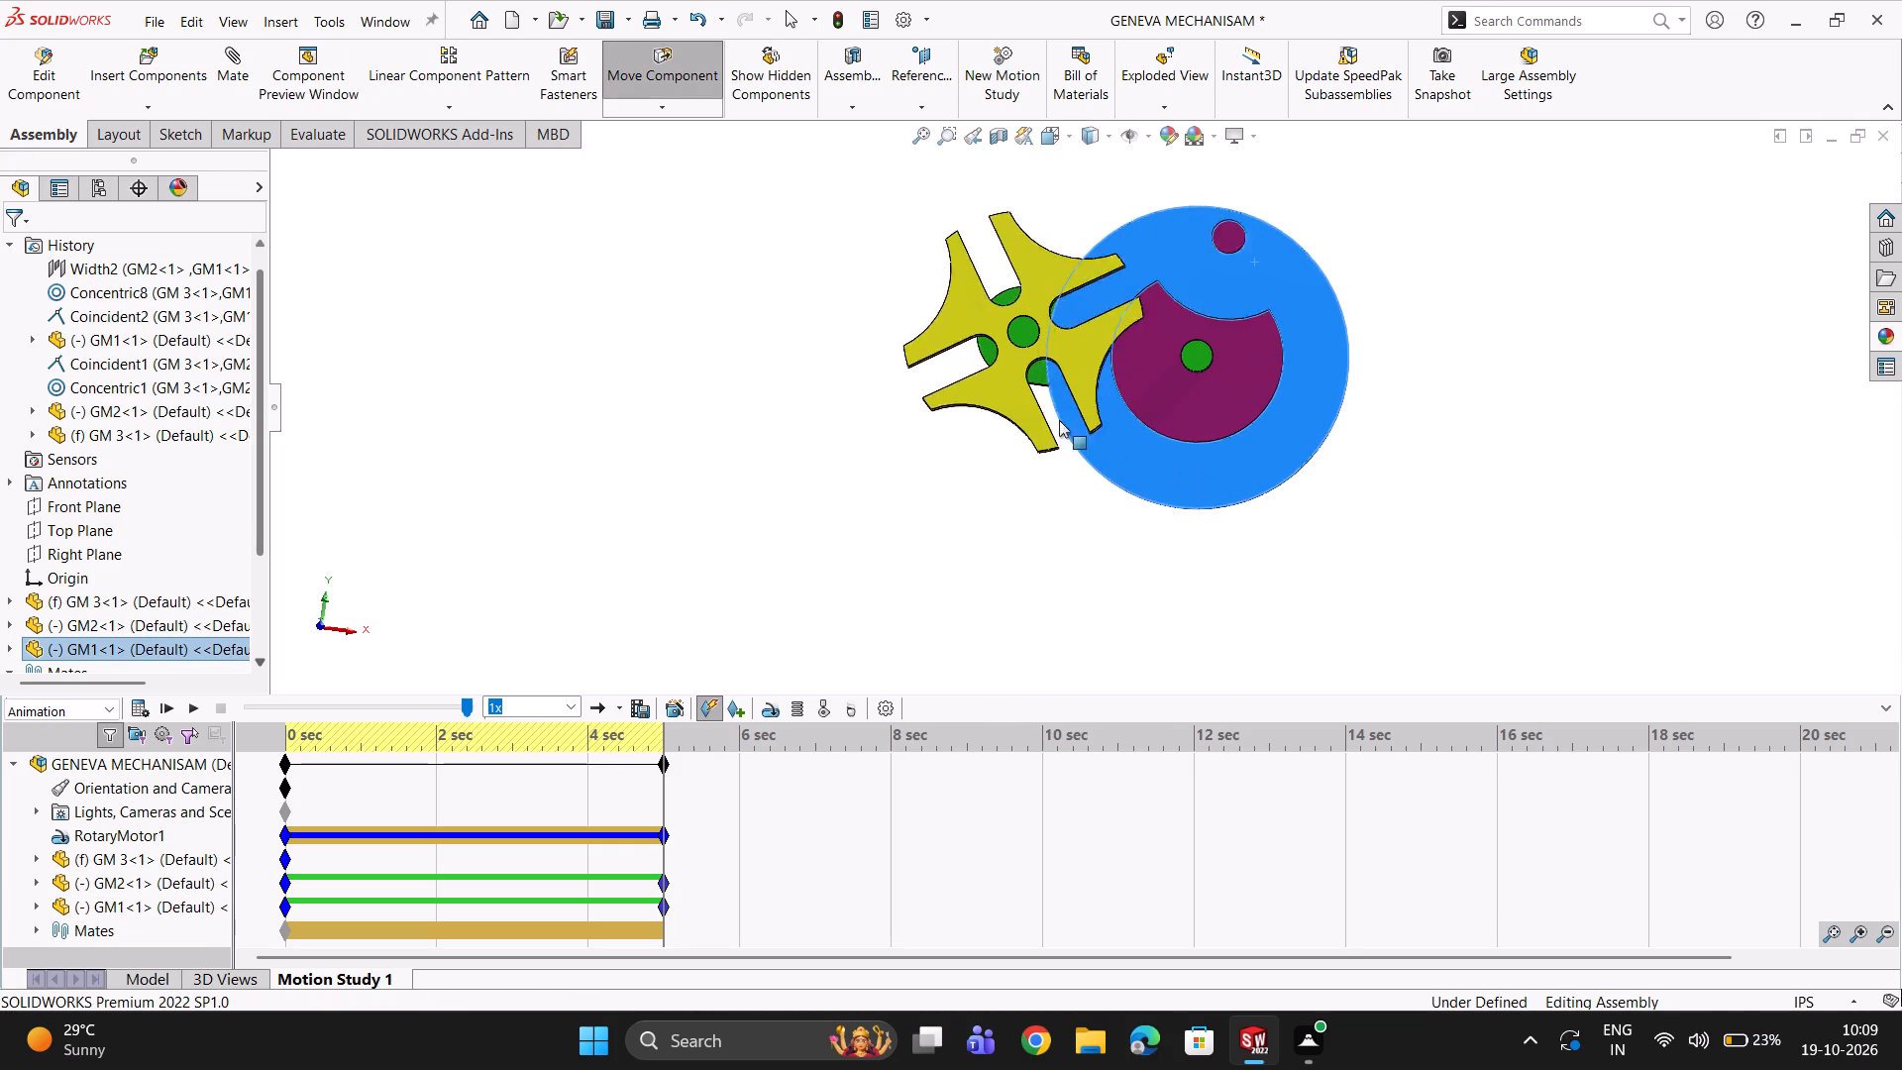
{"action": "left_click_drag", "start_coordinate": [1059, 420], "coordinate": [1155, 424]}
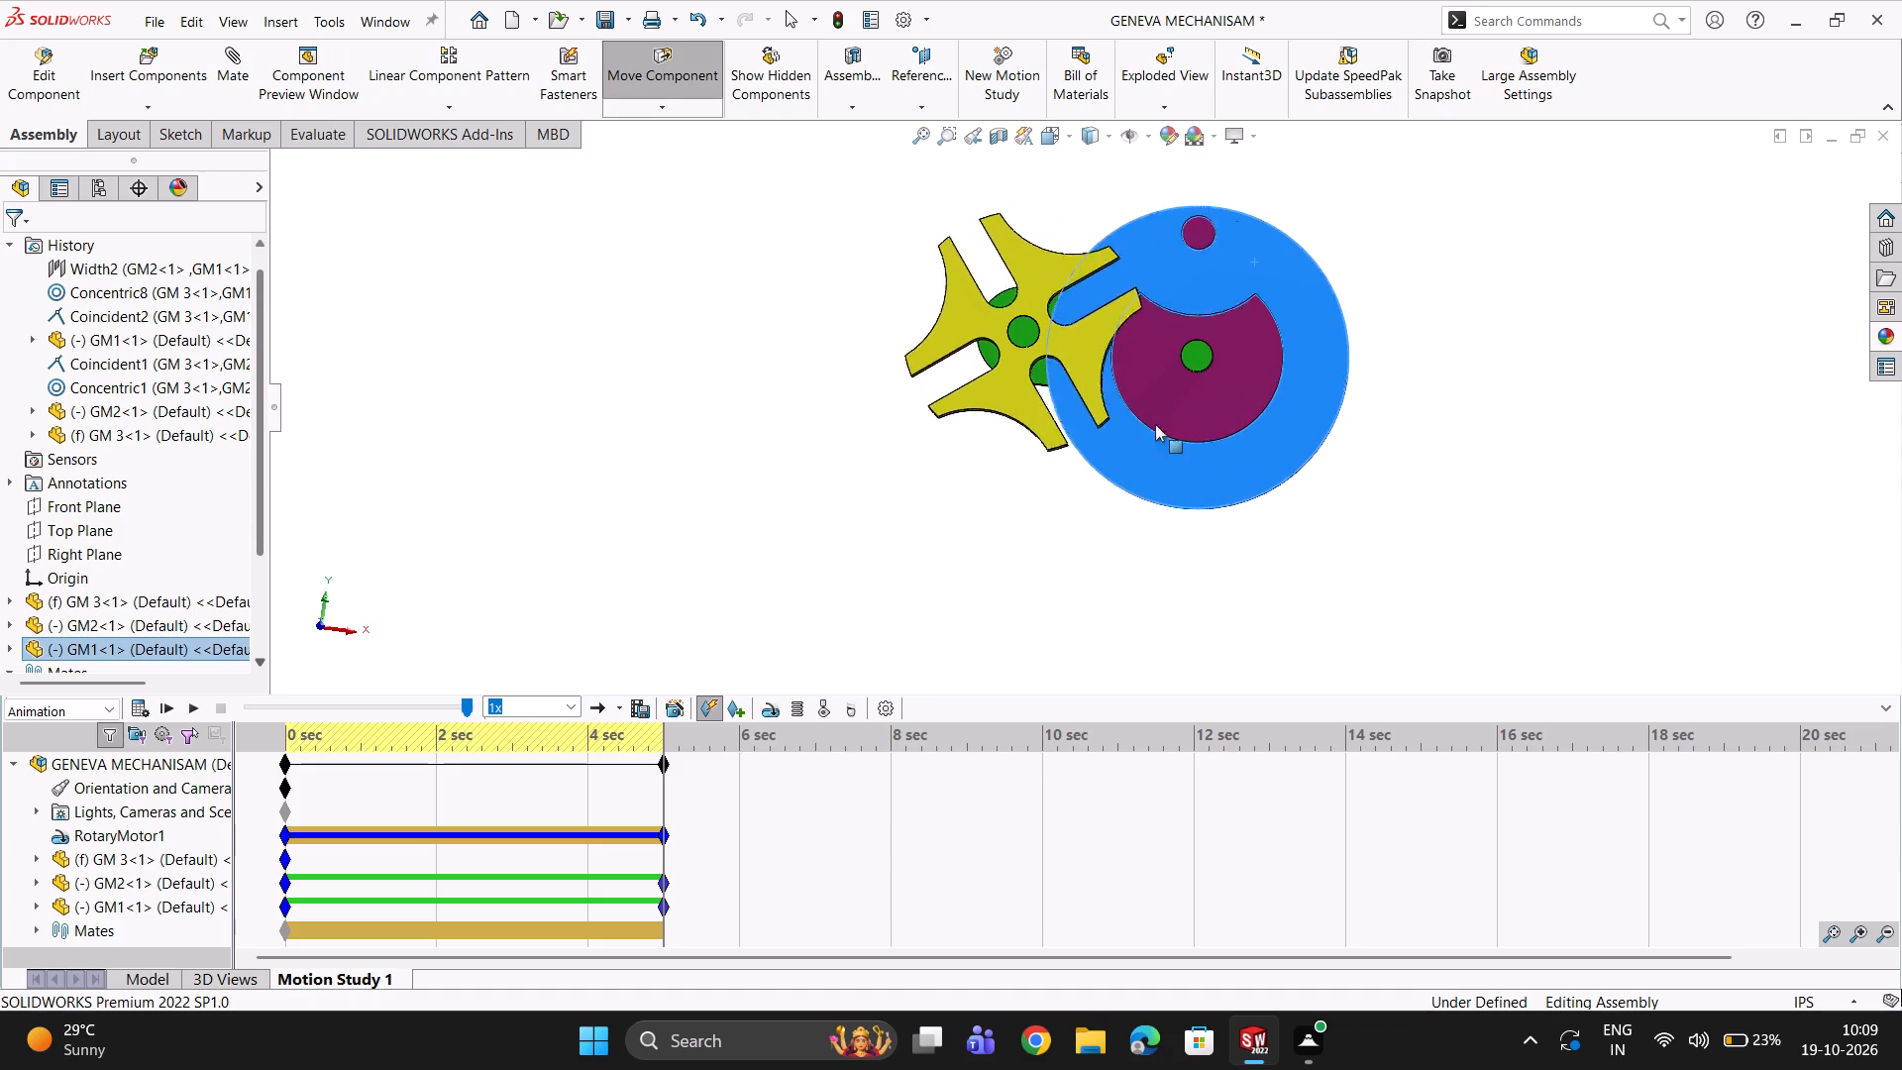
{"action": "left_click_drag", "start_coordinate": [1155, 424], "coordinate": [1010, 437]}
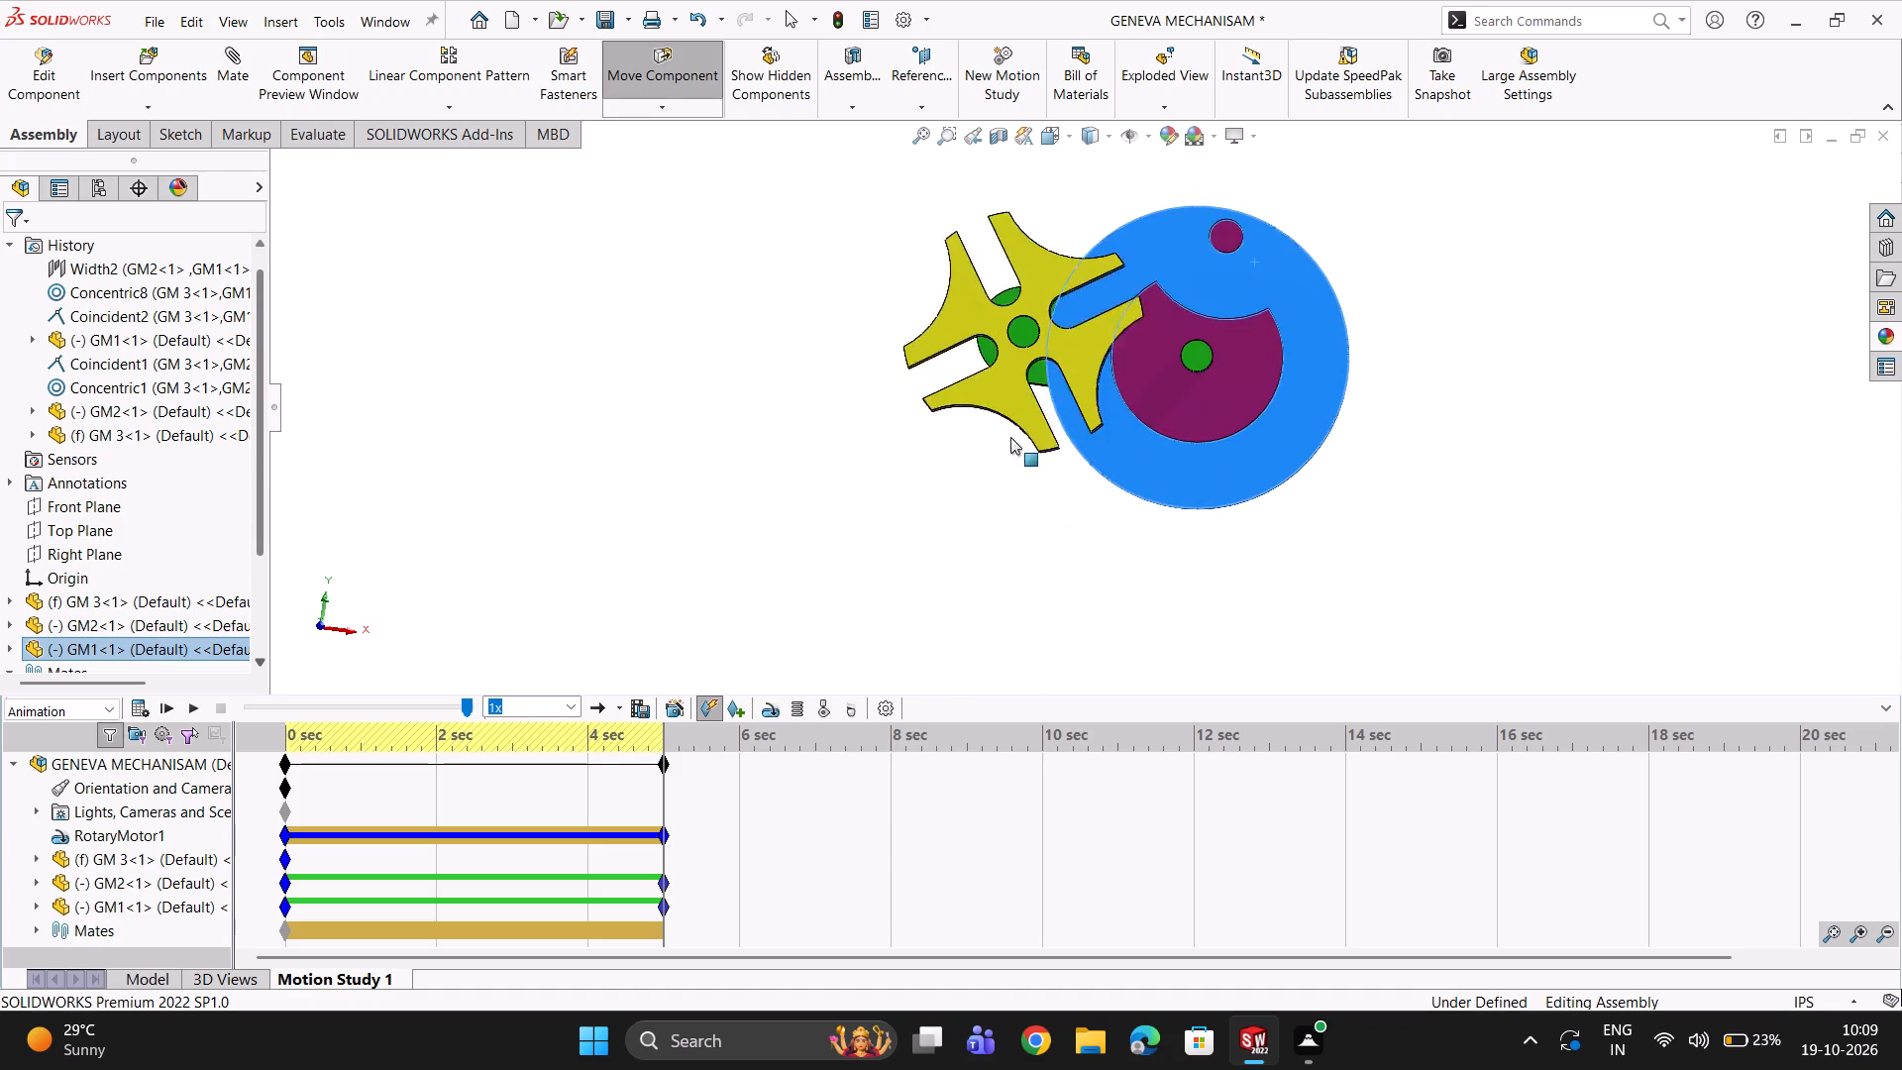
{"action": "left_click_drag", "start_coordinate": [1010, 437], "coordinate": [1068, 316]}
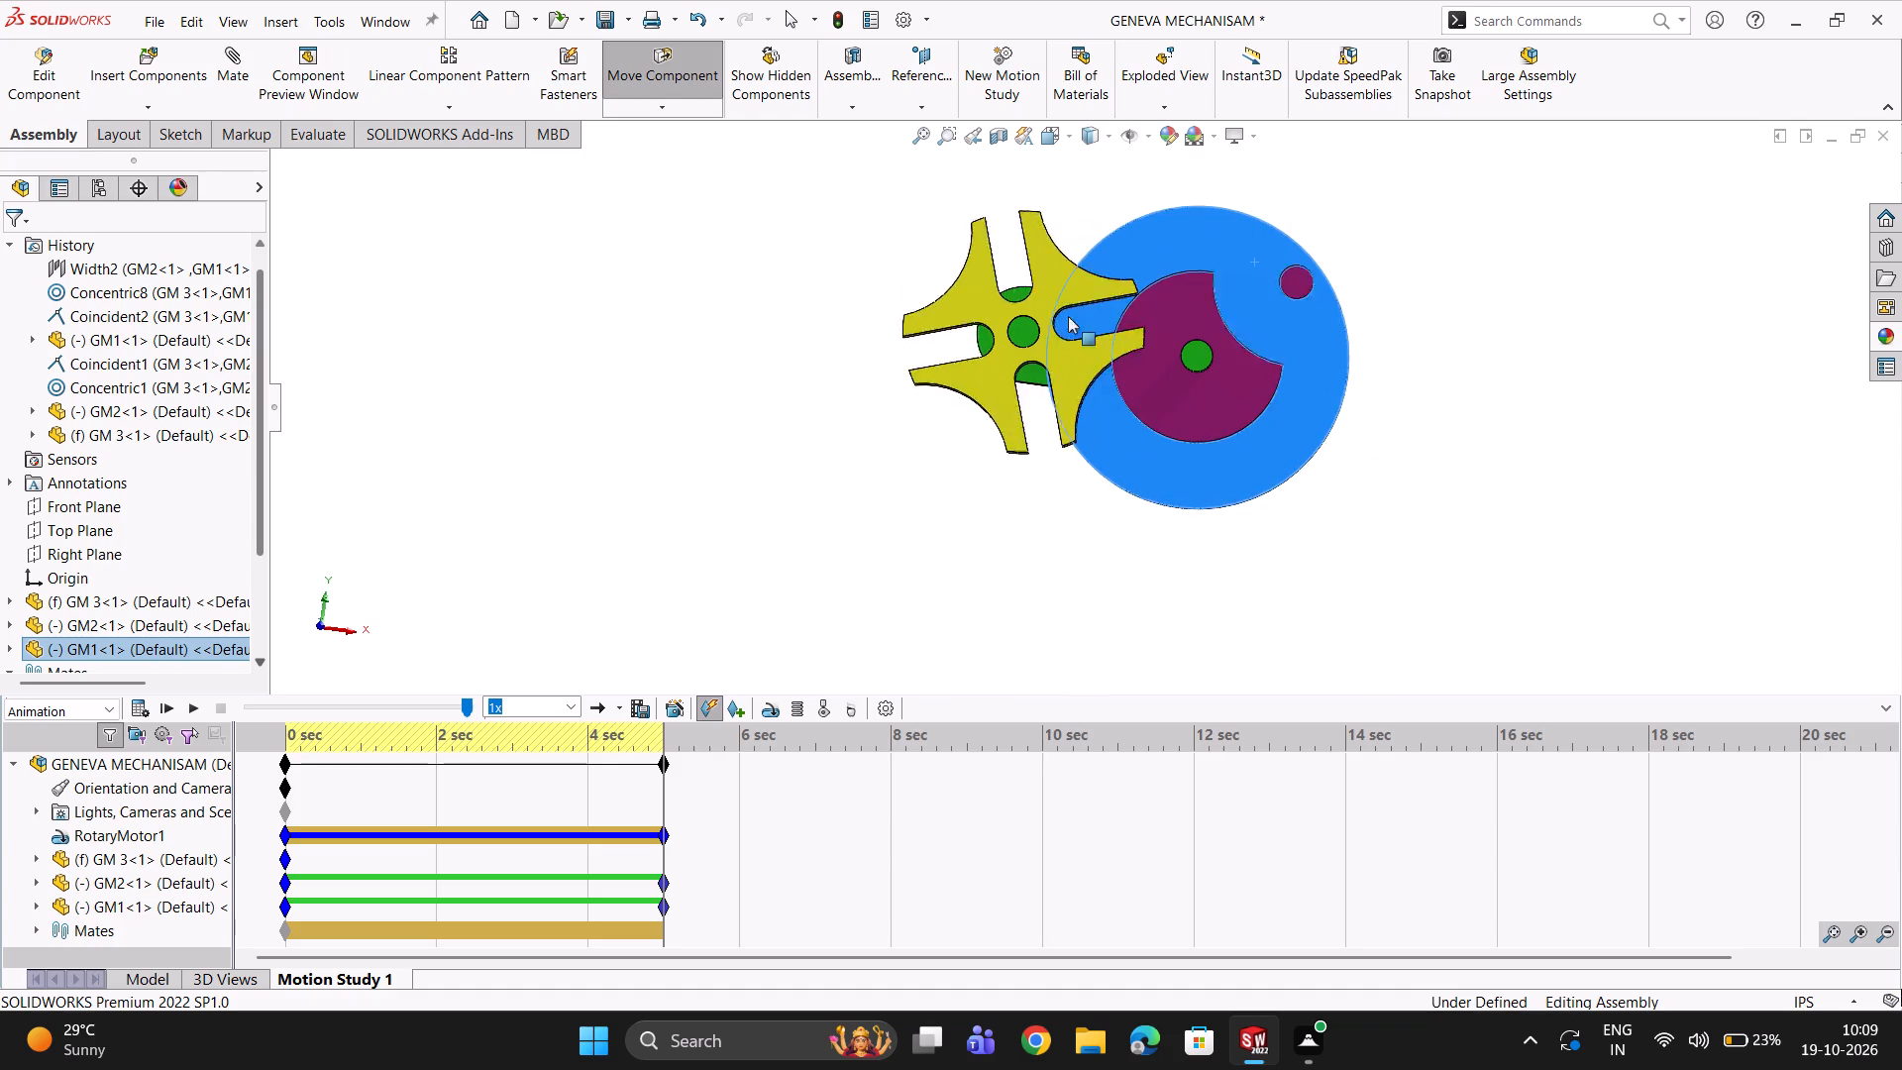
{"action": "left_click_drag", "start_coordinate": [1068, 316], "coordinate": [1253, 327]}
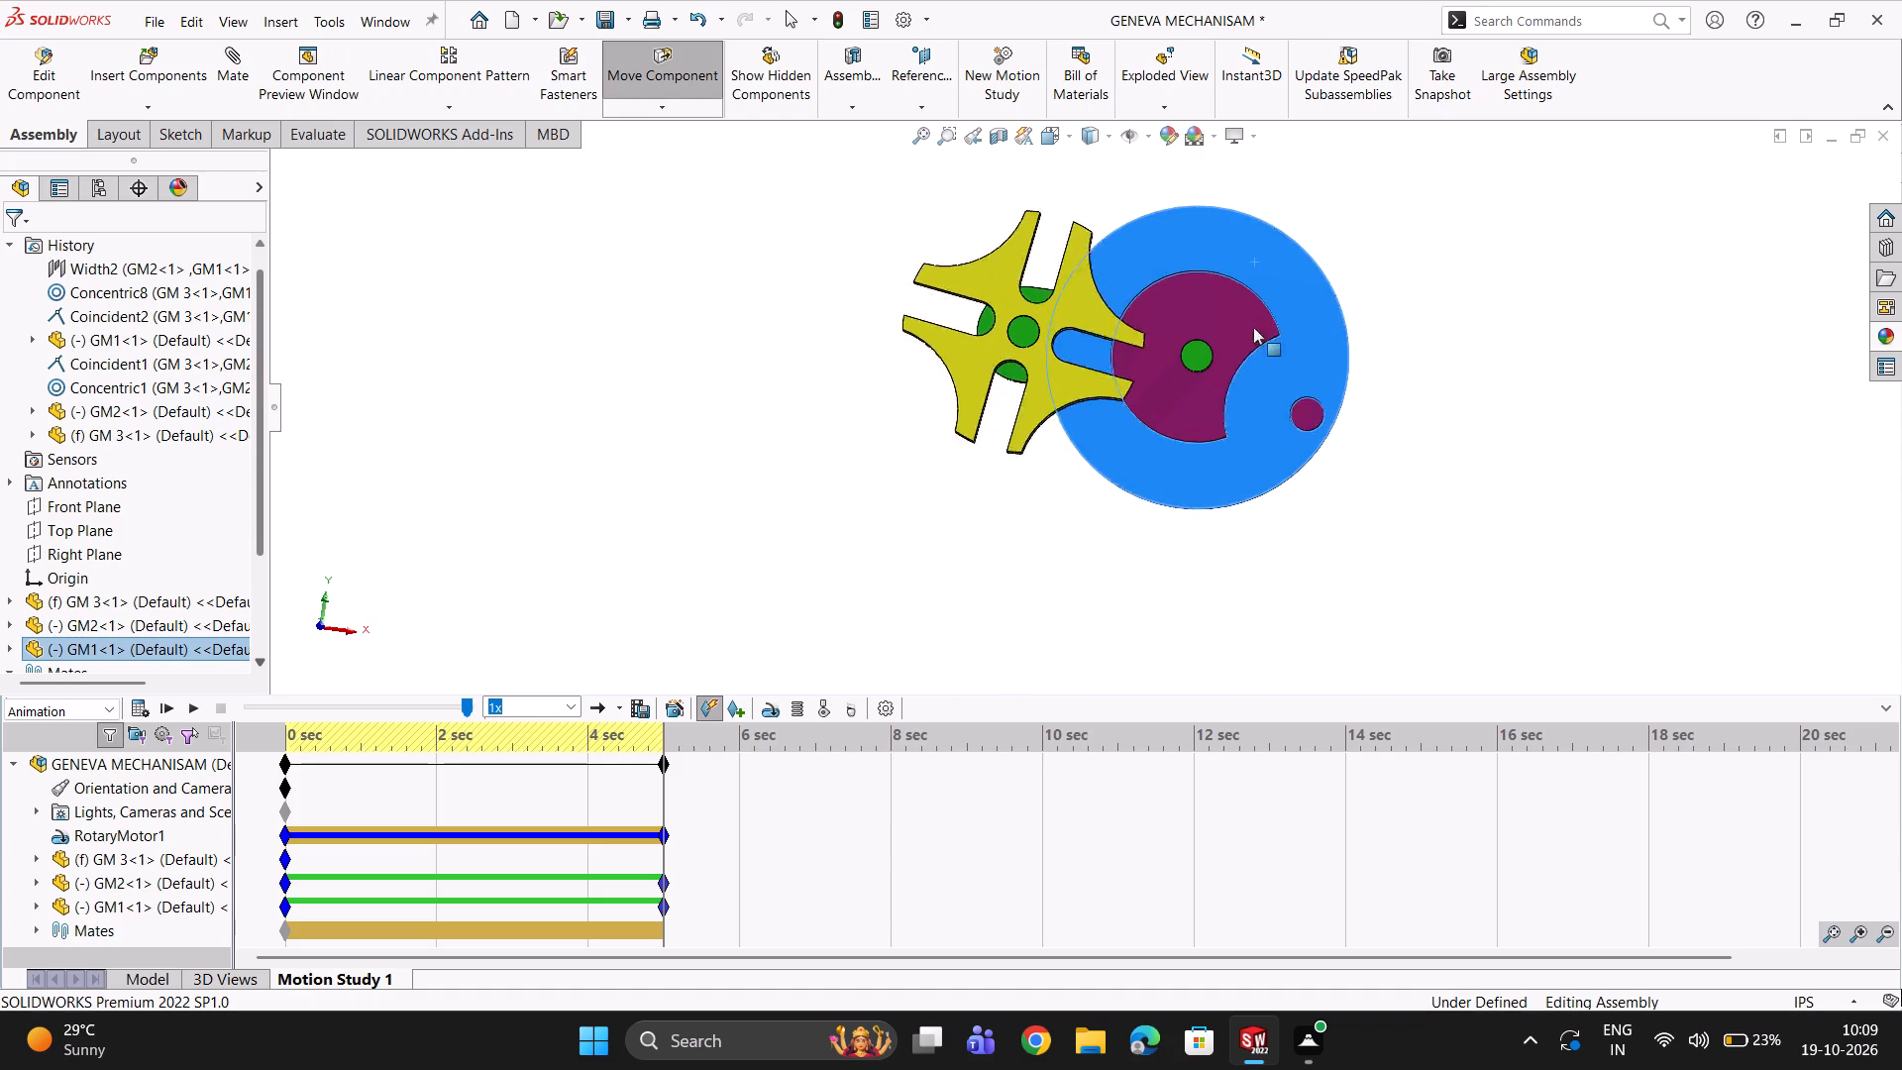
{"action": "left_click_drag", "start_coordinate": [1253, 327], "coordinate": [1263, 226]}
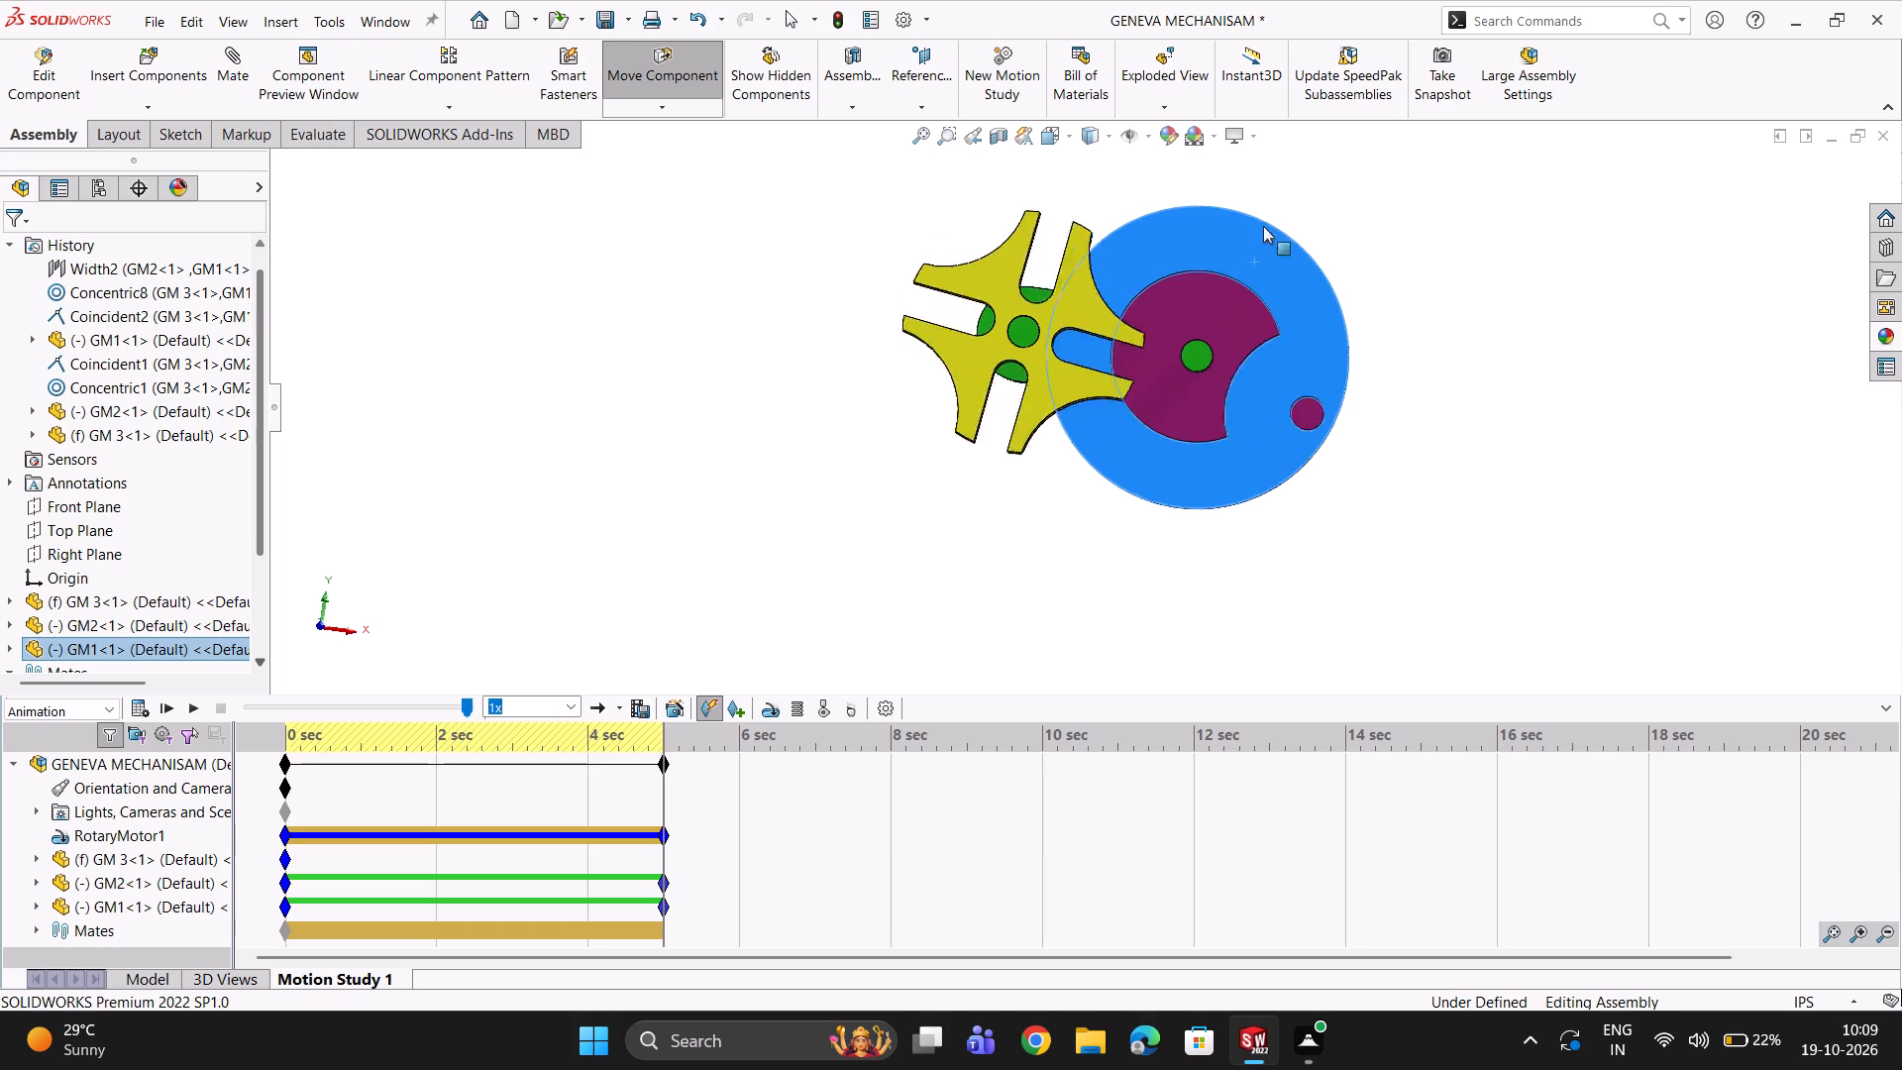
{"action": "left_click_drag", "start_coordinate": [1263, 226], "coordinate": [991, 372]}
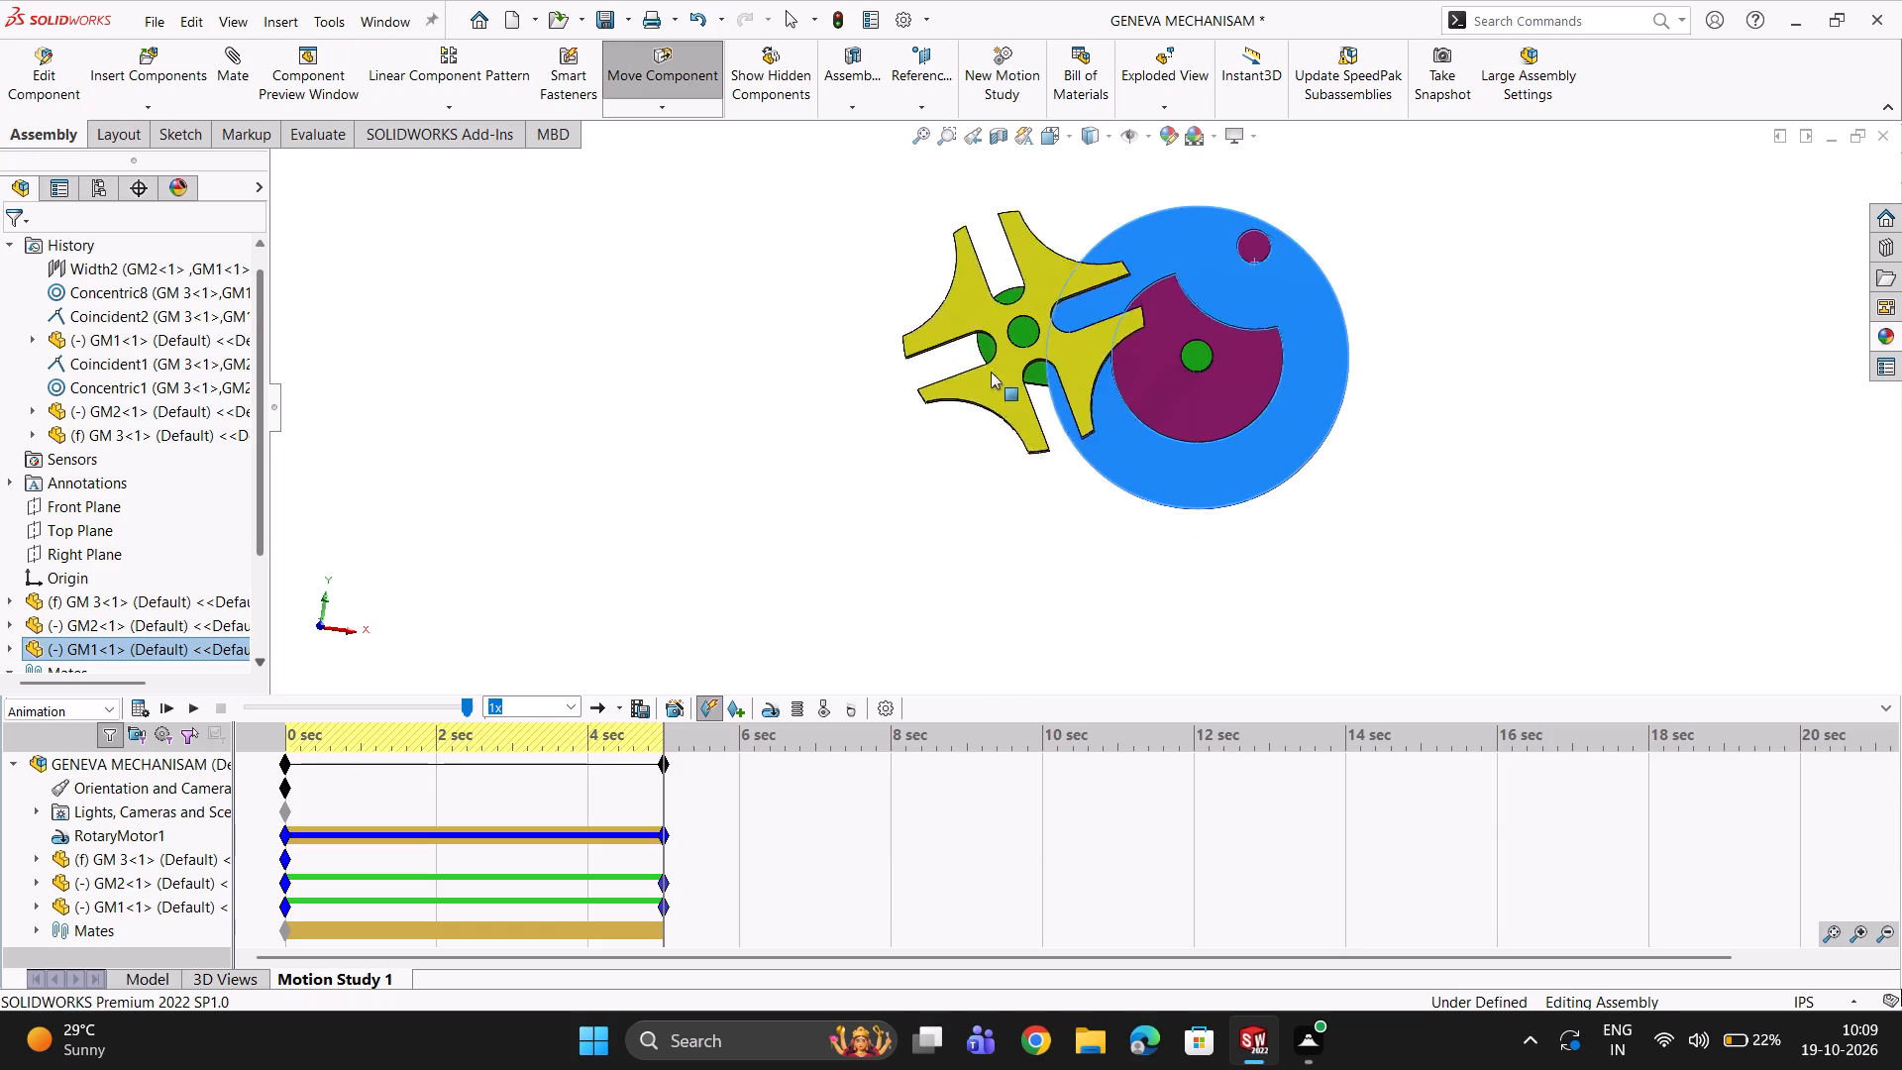
{"action": "left_click_drag", "start_coordinate": [991, 372], "coordinate": [834, 291]}
{"action": "left_click_drag", "start_coordinate": [1109, 242], "coordinate": [1156, 294]}
Turn the GM2 star wheel by hand in both directions to check how the GM1 disc follows it.
{"action": "left_click_drag", "start_coordinate": [947, 303], "coordinate": [931, 252]}
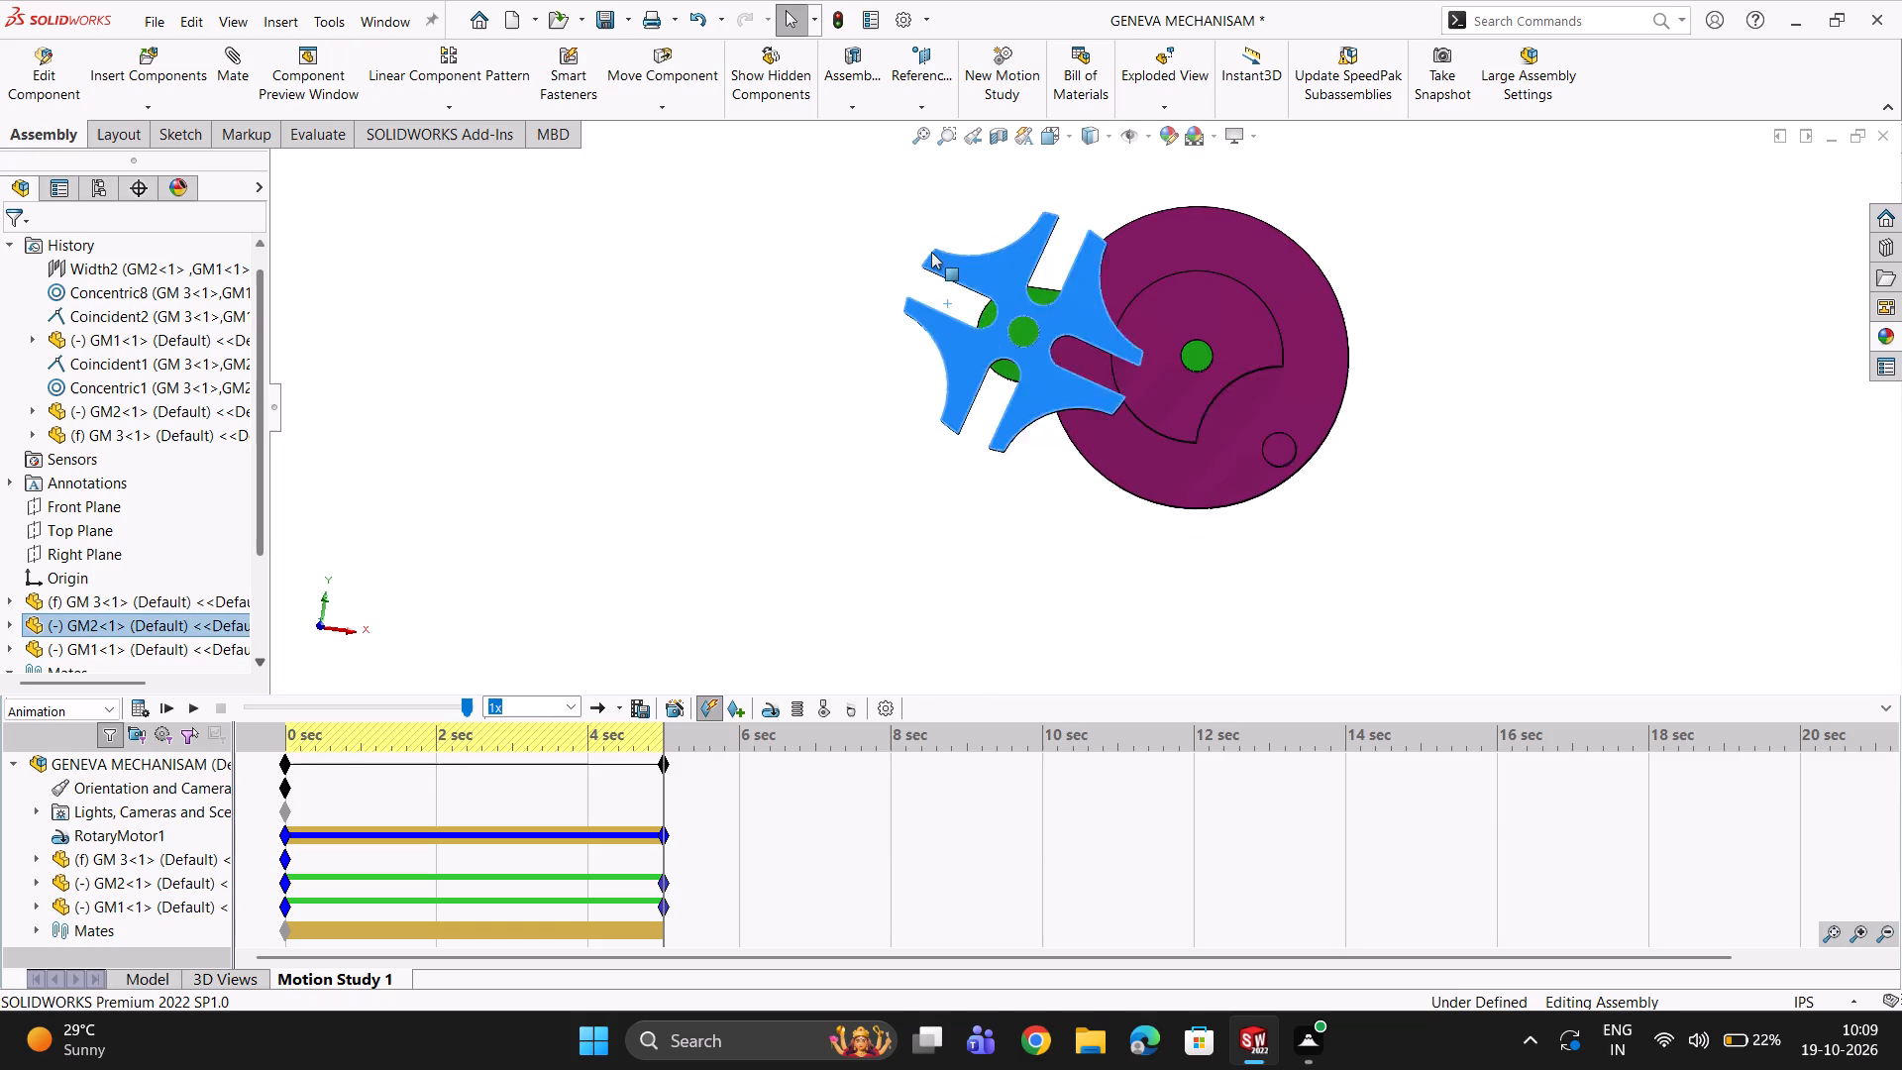
{"action": "left_click_drag", "start_coordinate": [931, 252], "coordinate": [1067, 224]}
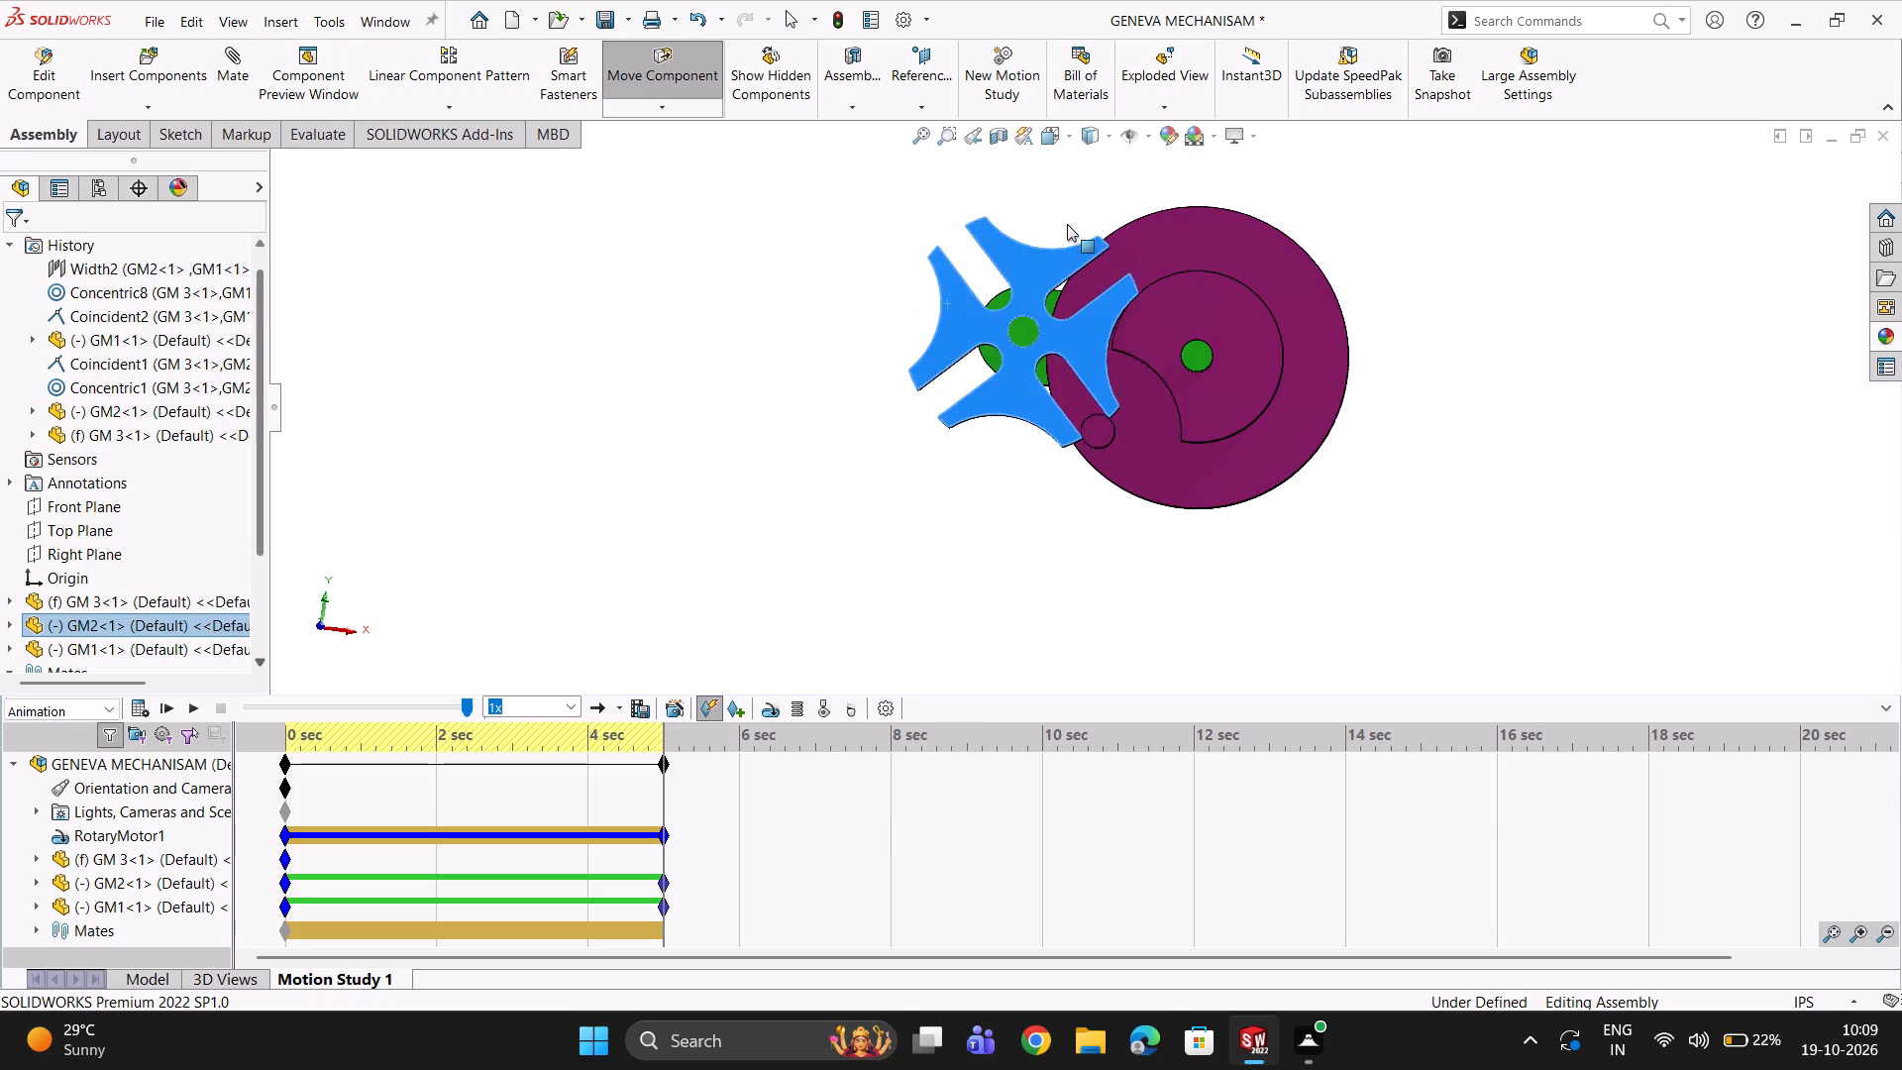
{"action": "left_click_drag", "start_coordinate": [1067, 224], "coordinate": [1227, 376]}
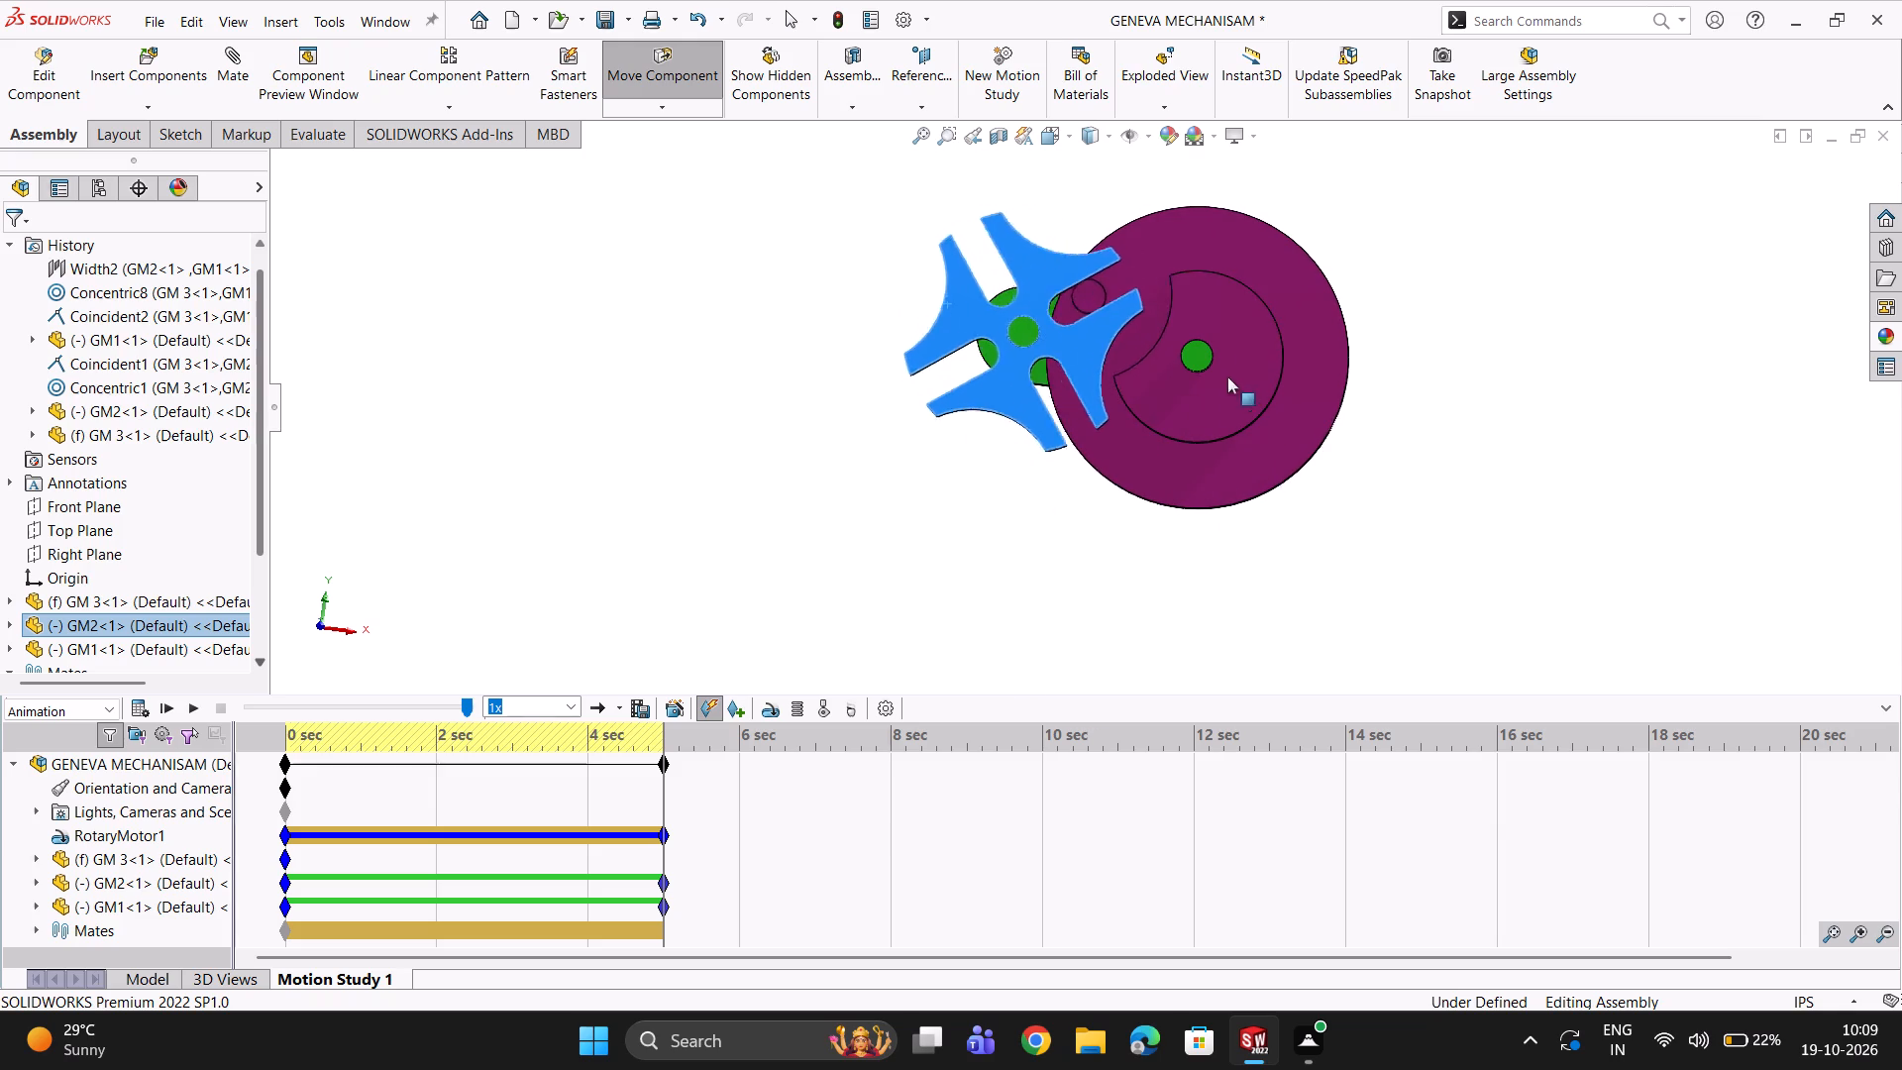
{"action": "left_click_drag", "start_coordinate": [1227, 376], "coordinate": [971, 283]}
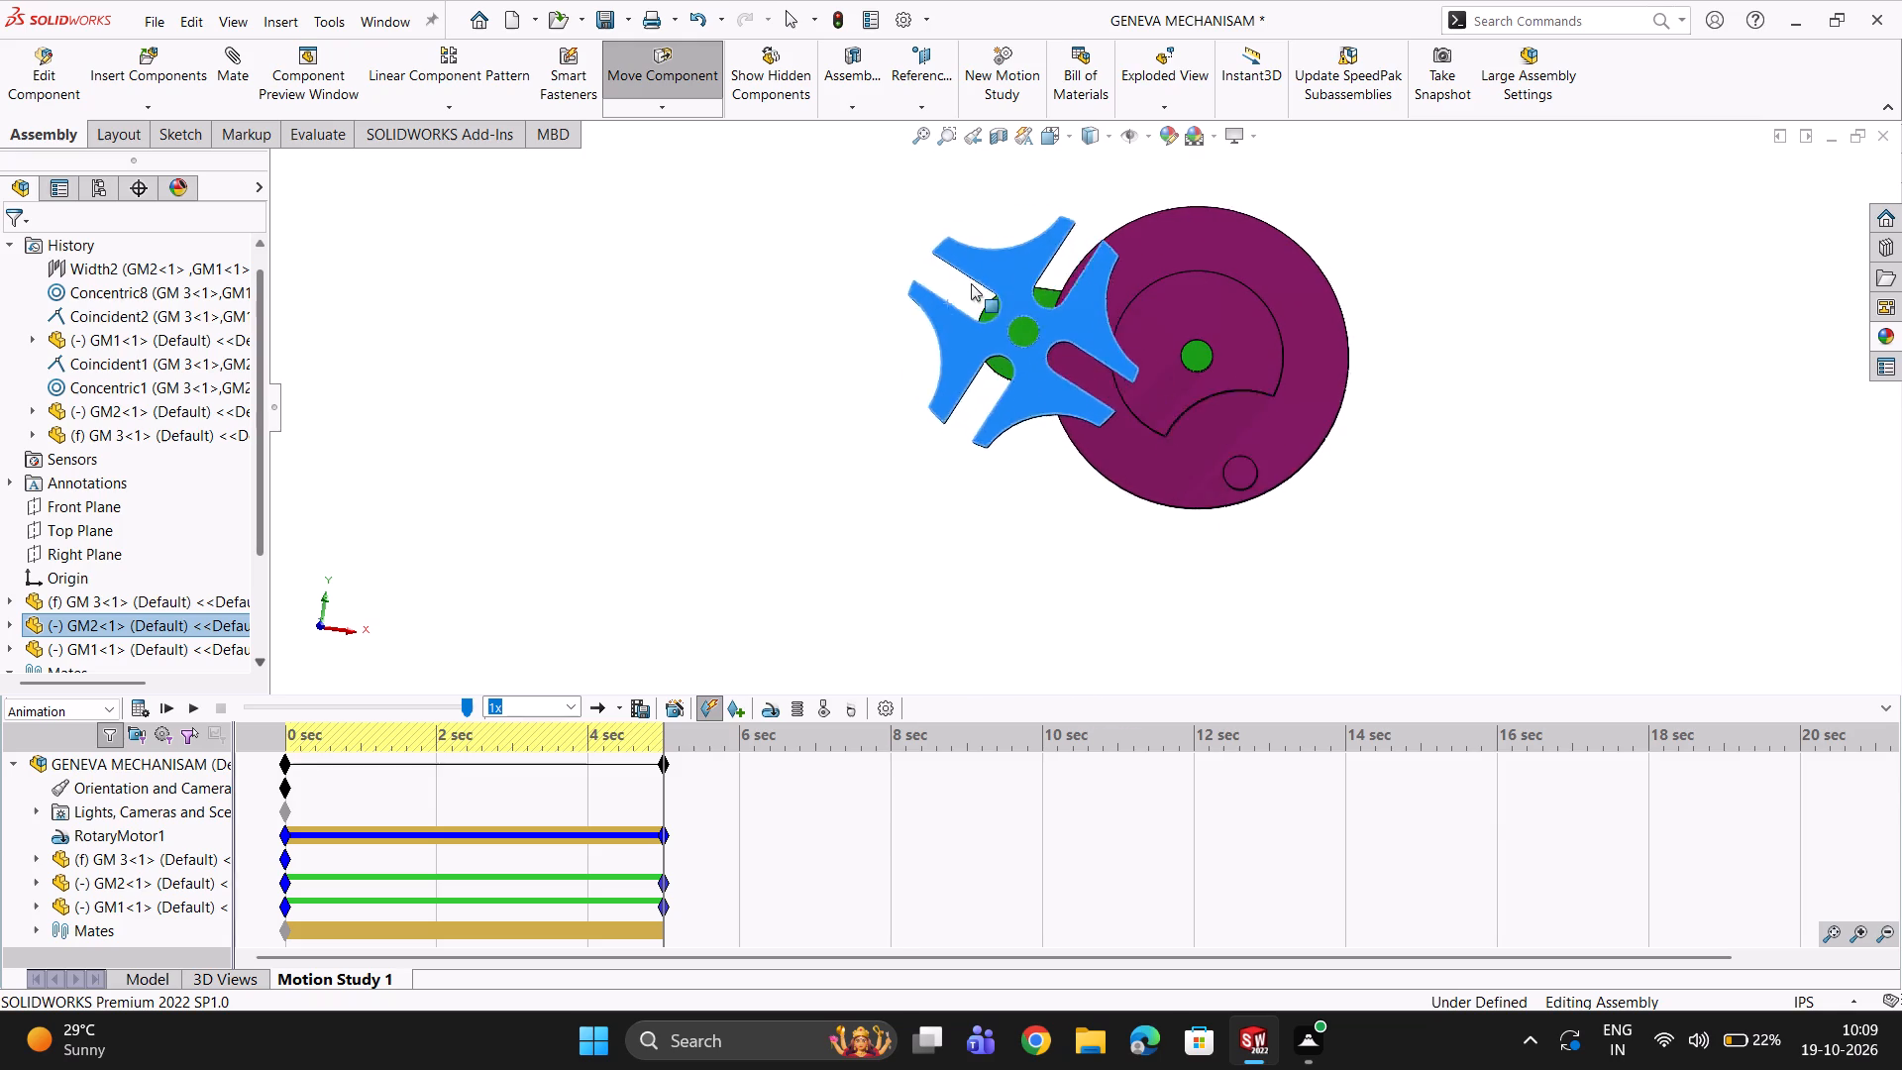
{"action": "left_click_drag", "start_coordinate": [971, 283], "coordinate": [1015, 233]}
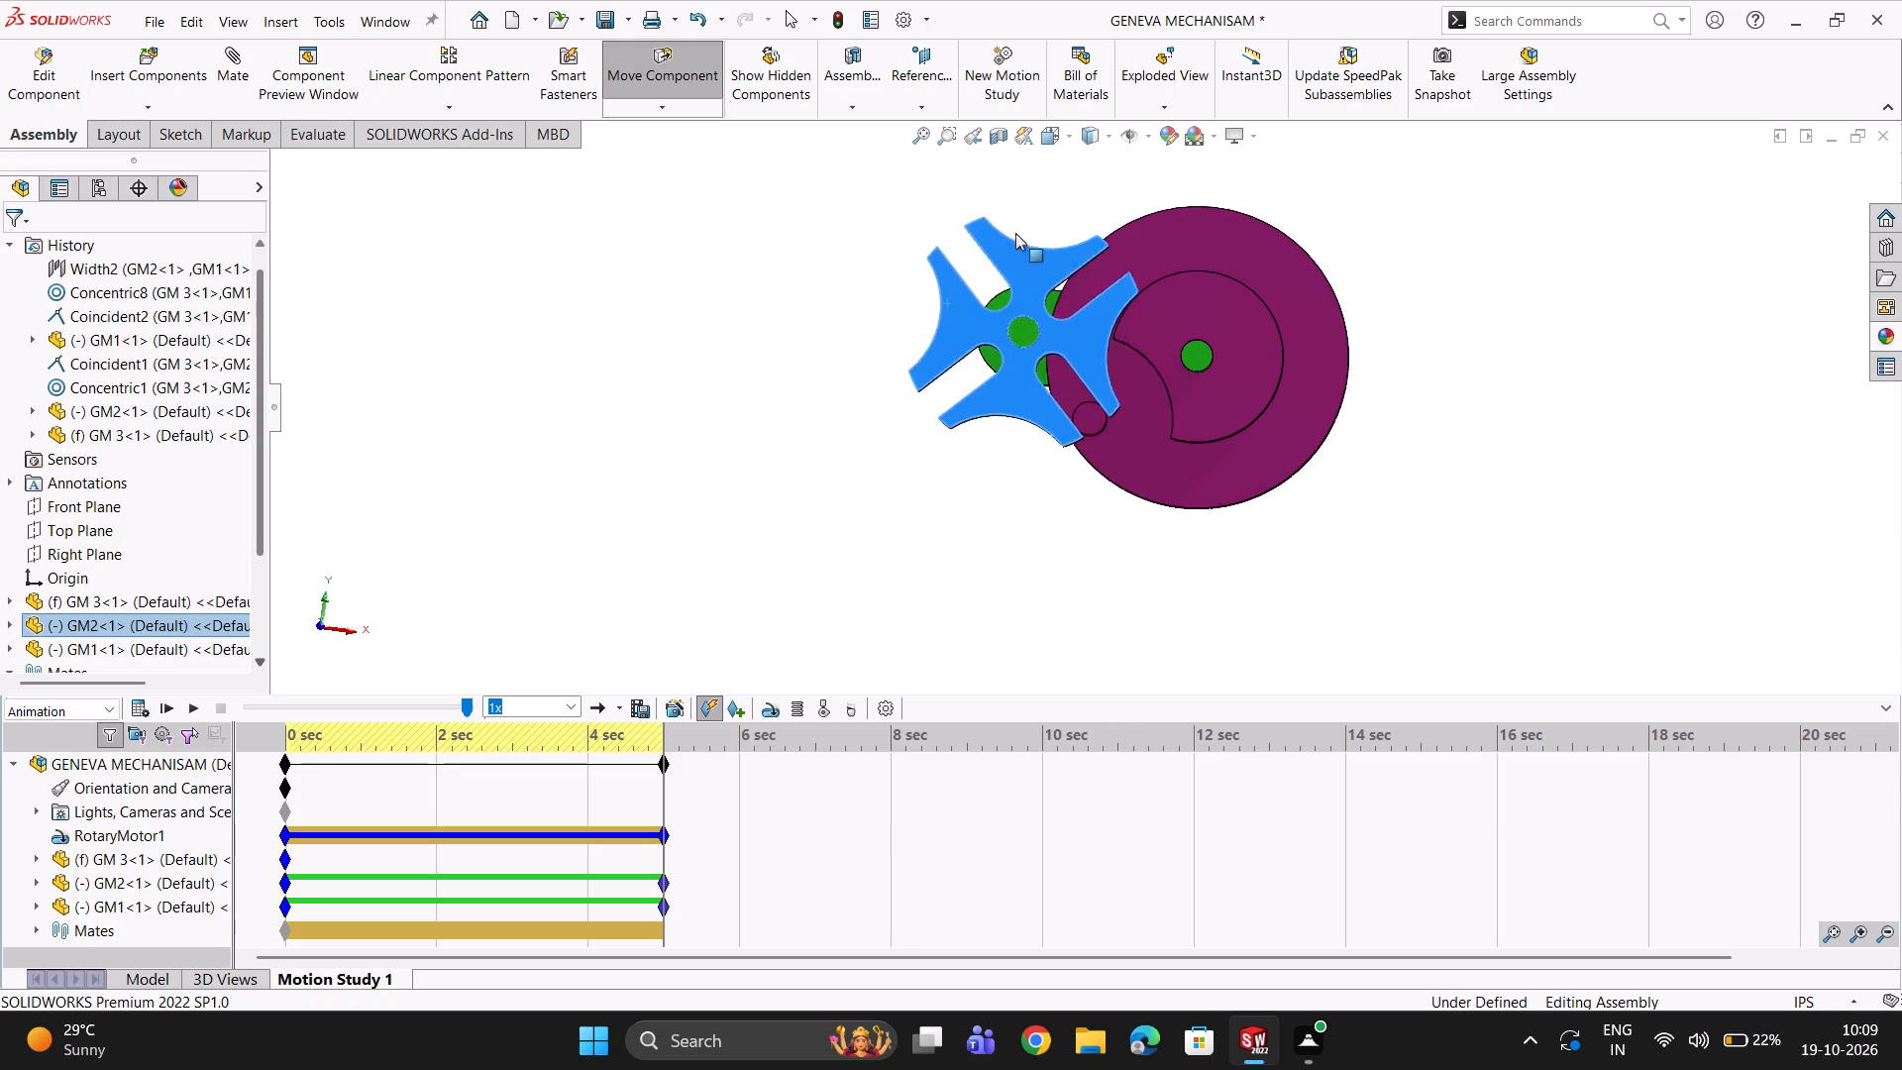
{"action": "left_click_drag", "start_coordinate": [1015, 233], "coordinate": [975, 250]}
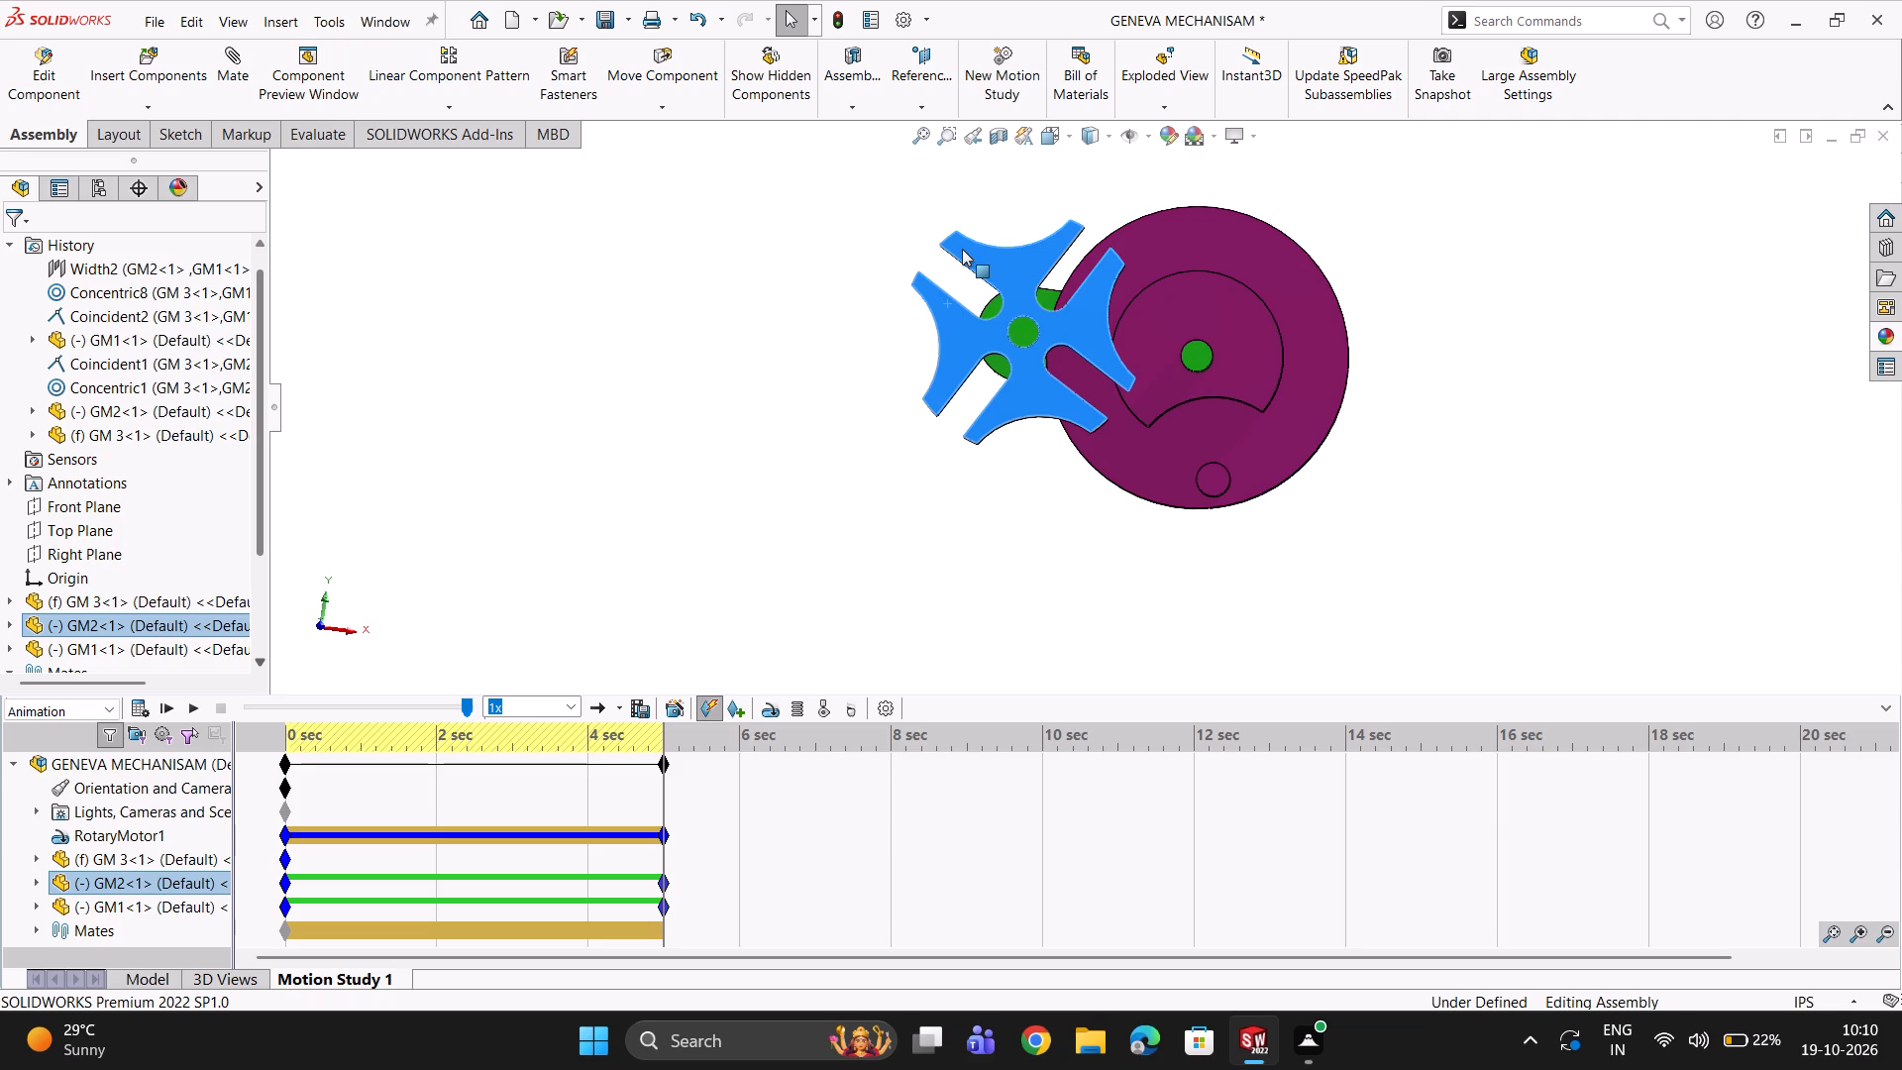
Turn the GM2 star wheel by hand again in a close-up to check the pin's travel relative to the slots.
{"action": "left_click", "coordinate": [718, 389]}
{"action": "scroll", "coordinate": [909, 284], "scroll_direction": "down", "scroll_amount": 2}
{"action": "scroll", "coordinate": [999, 293], "scroll_direction": "down", "scroll_amount": 1}
{"action": "left_click_drag", "start_coordinate": [972, 334], "coordinate": [977, 411]}
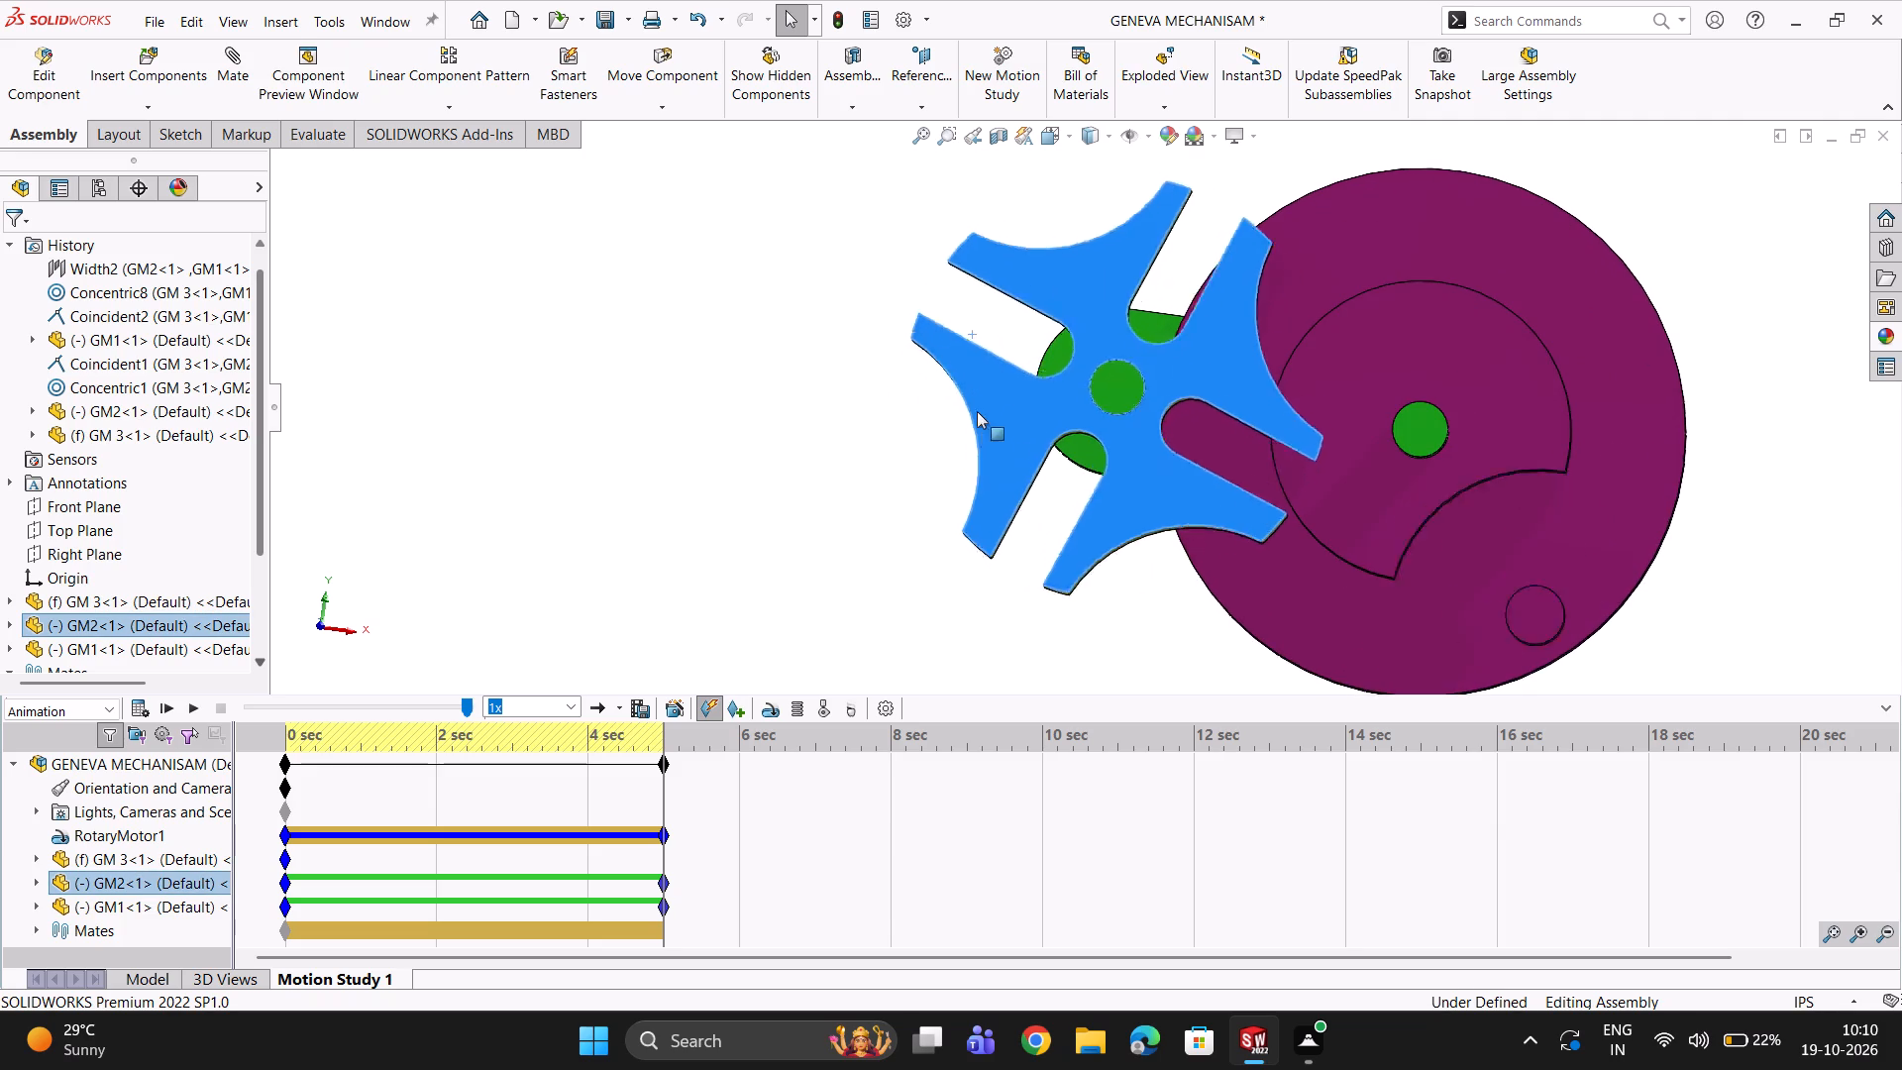
{"action": "left_click_drag", "start_coordinate": [977, 411], "coordinate": [1049, 175]}
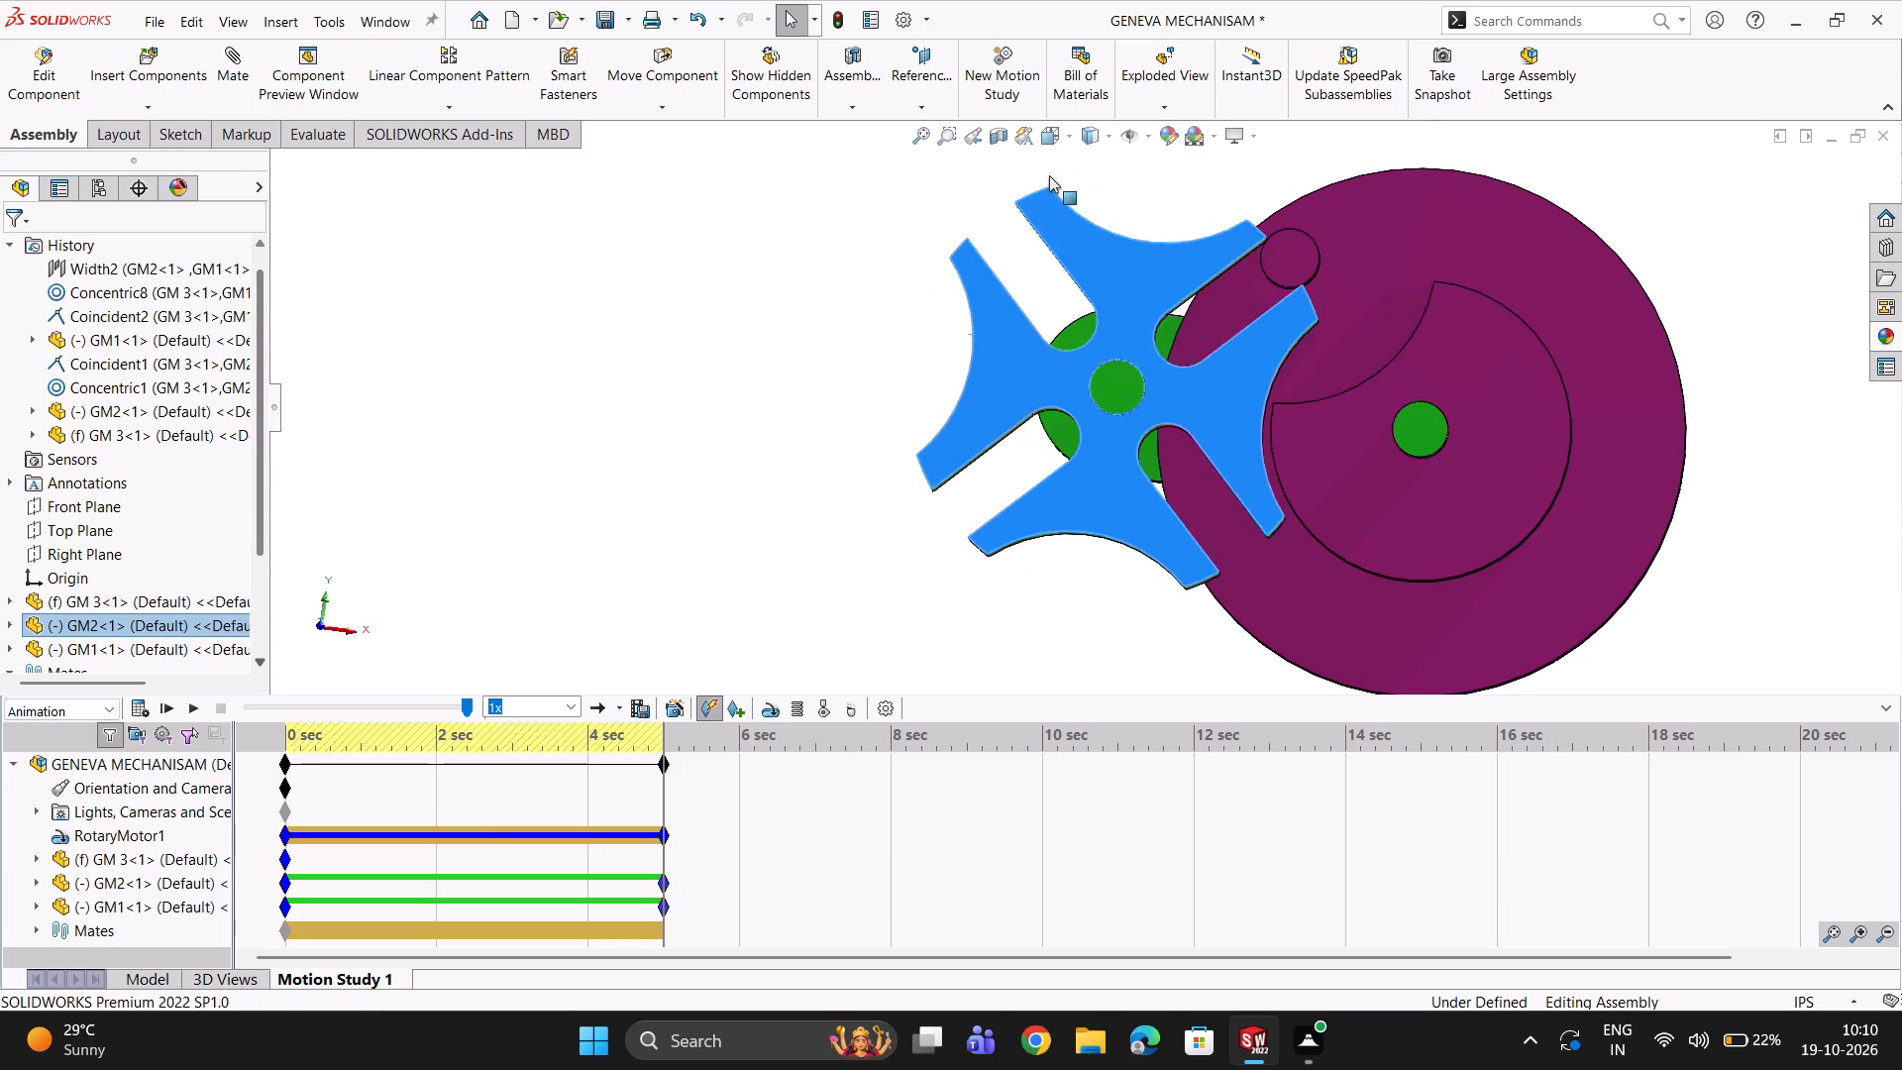
{"action": "left_click_drag", "start_coordinate": [1049, 175], "coordinate": [978, 267]}
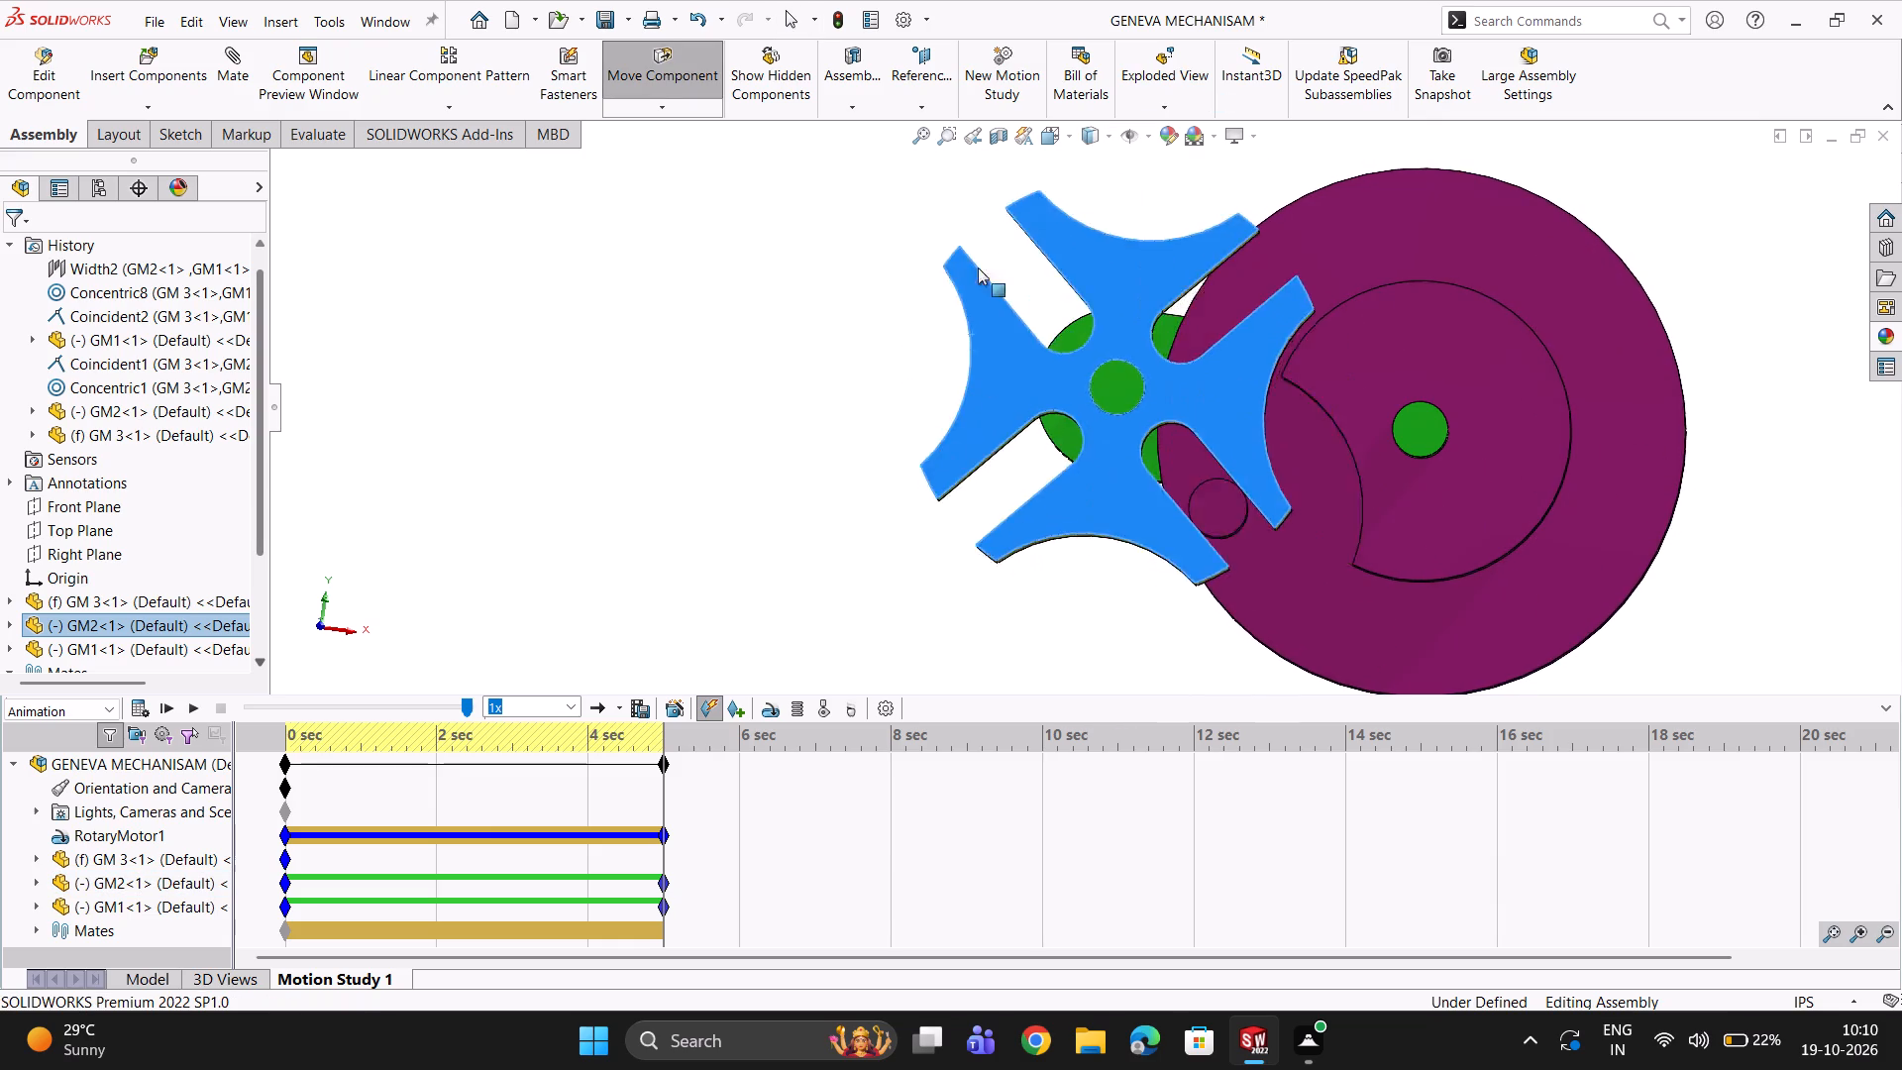
{"action": "left_click_drag", "start_coordinate": [978, 267], "coordinate": [1002, 244]}
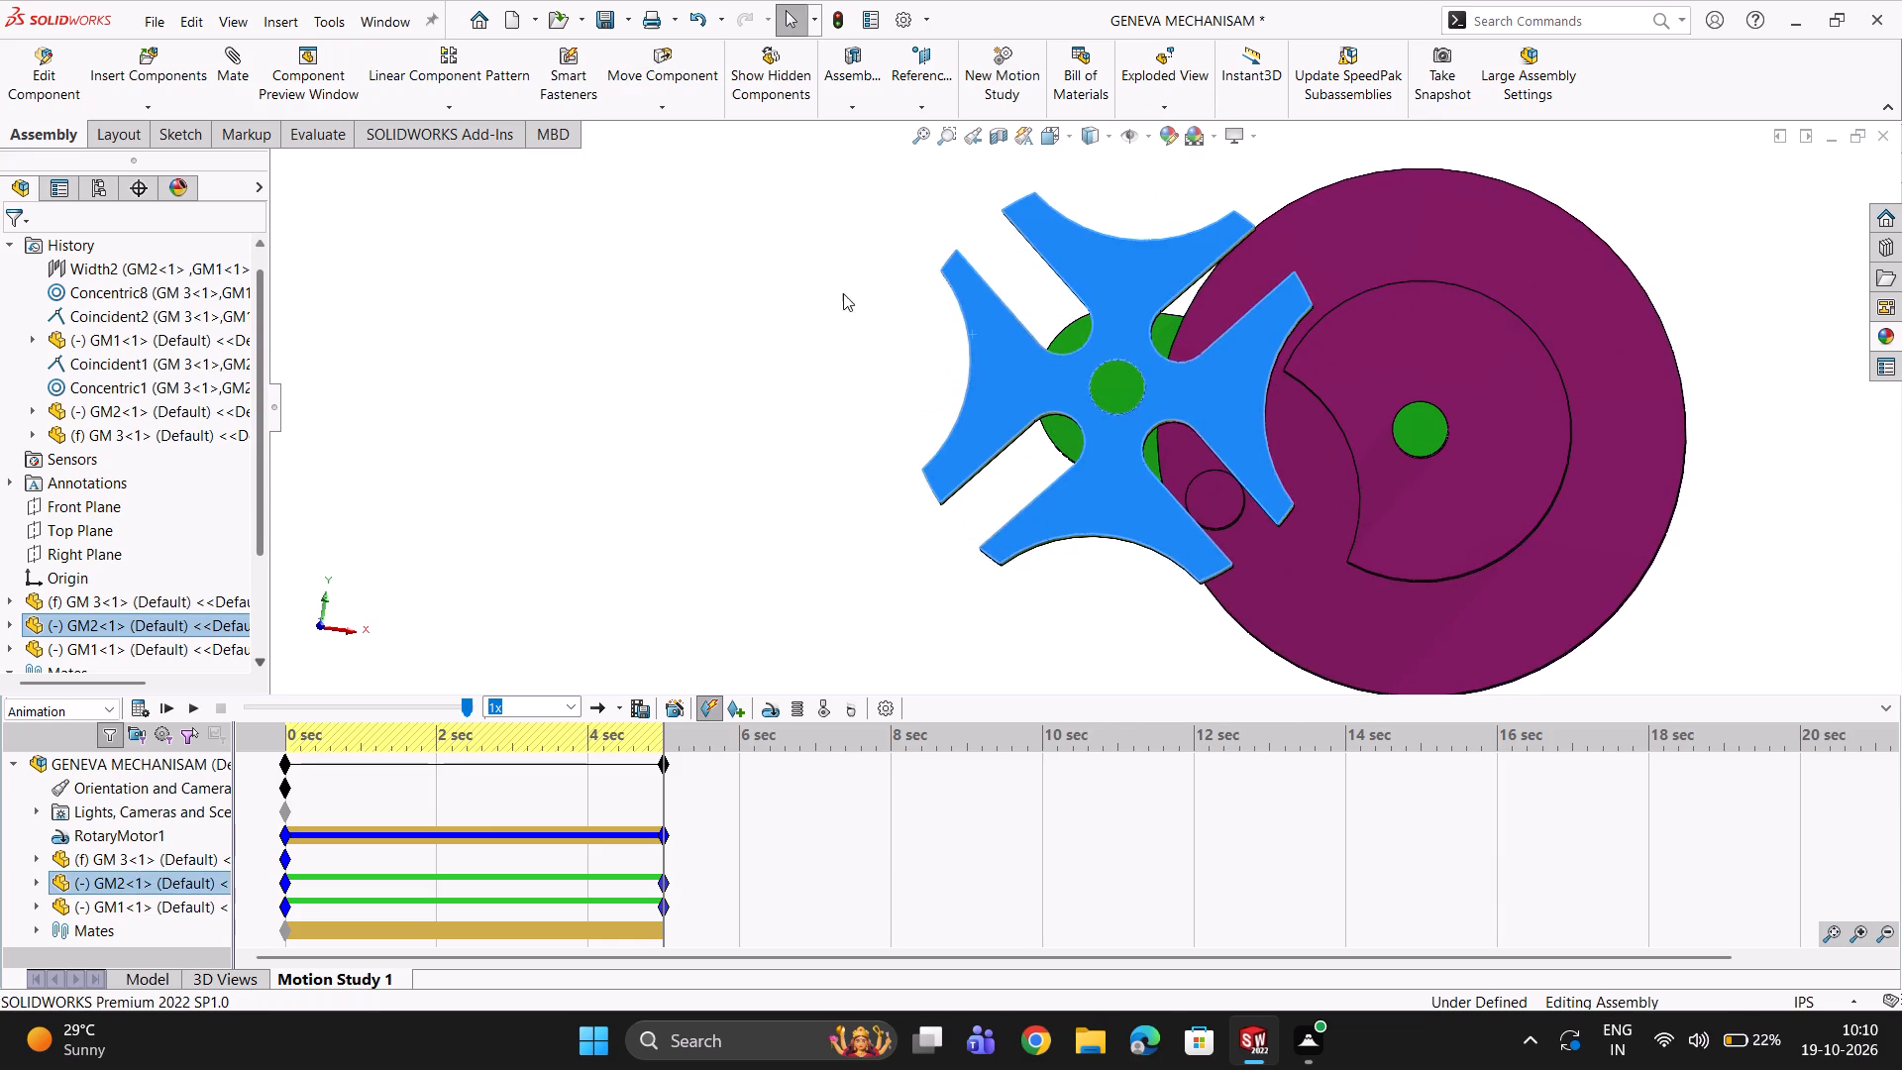
Examine the Geneva mechanism from frontal and angled views, focusing on where the GM1 pin meets the GM2 slots.
{"action": "left_click", "coordinate": [830, 297]}
{"action": "scroll", "coordinate": [1002, 292], "scroll_direction": "down", "scroll_amount": 3}
{"action": "scroll", "coordinate": [1178, 316], "scroll_direction": "up", "scroll_amount": 5}
{"action": "scroll", "coordinate": [1362, 364], "scroll_direction": "up", "scroll_amount": 2}
{"action": "middle_click_drag", "start_coordinate": [1362, 364], "coordinate": [1272, 480]}
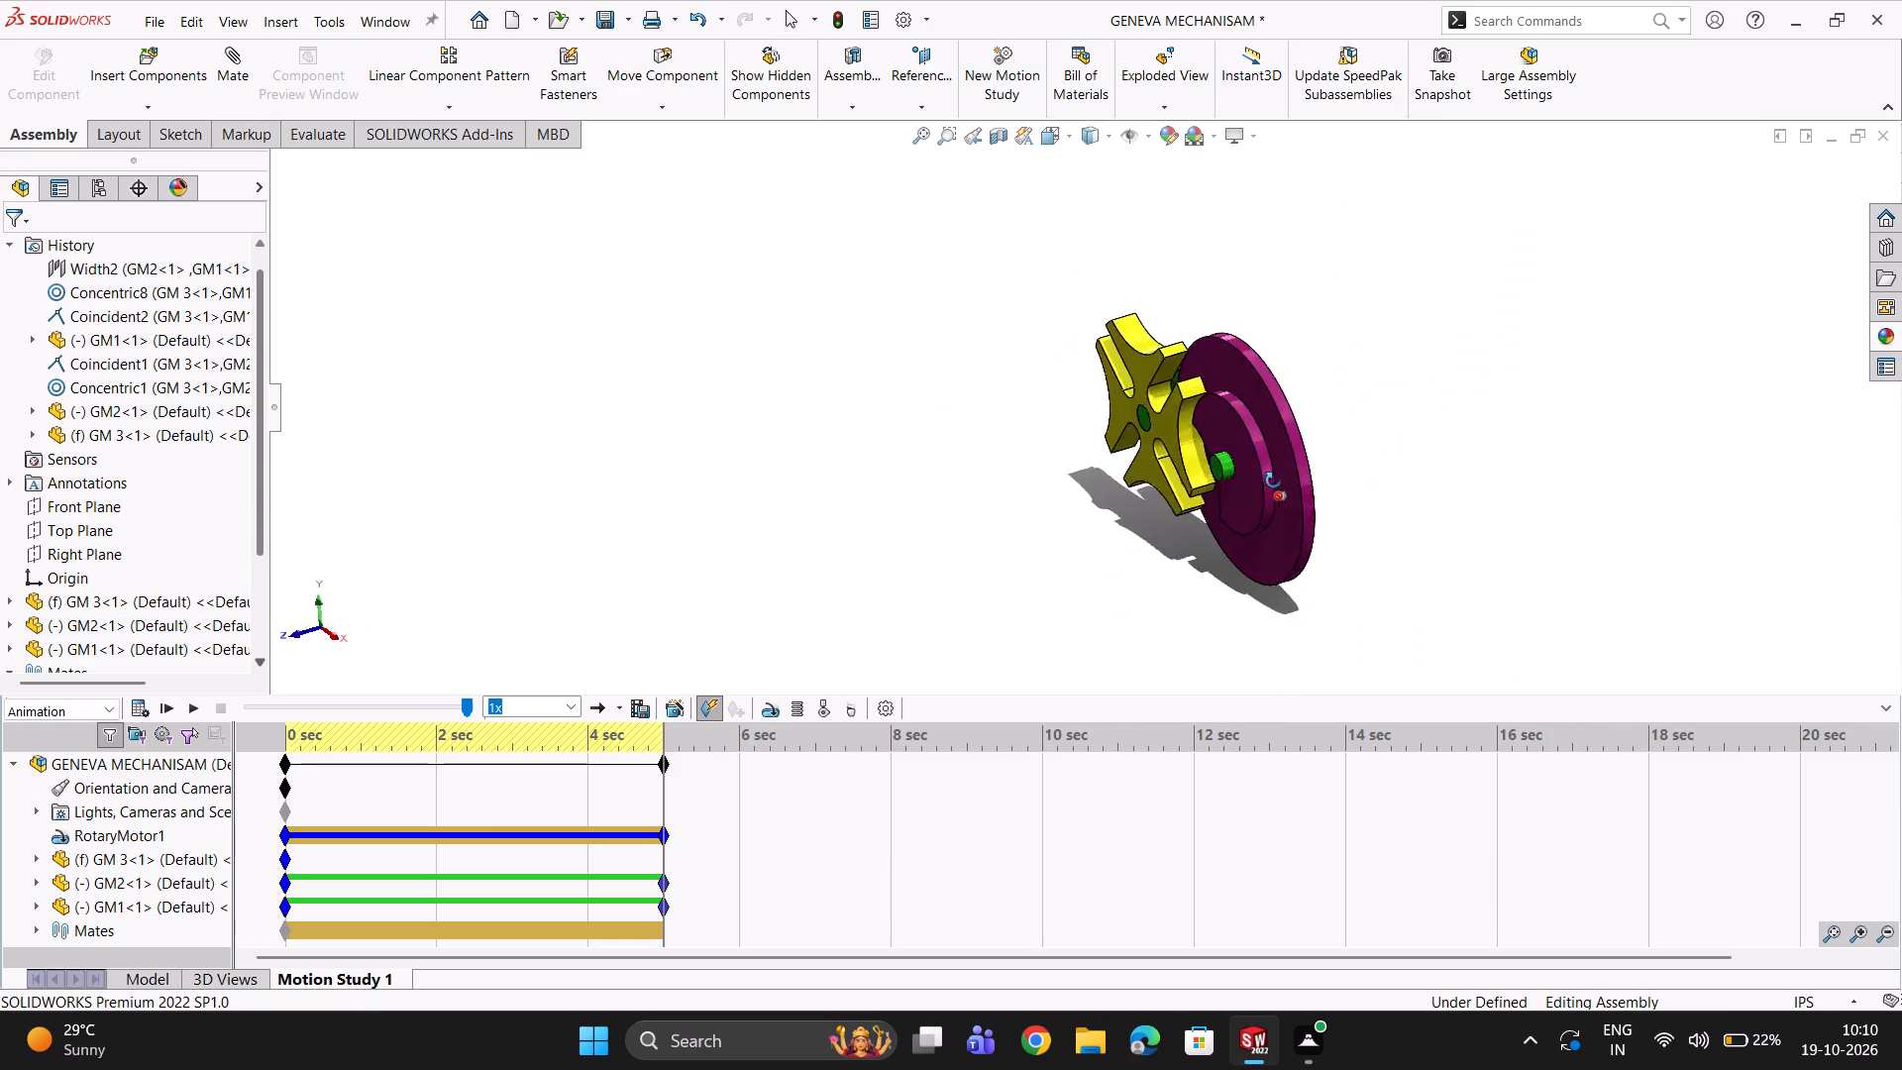
{"action": "middle_click_drag", "start_coordinate": [1272, 480], "coordinate": [1357, 439]}
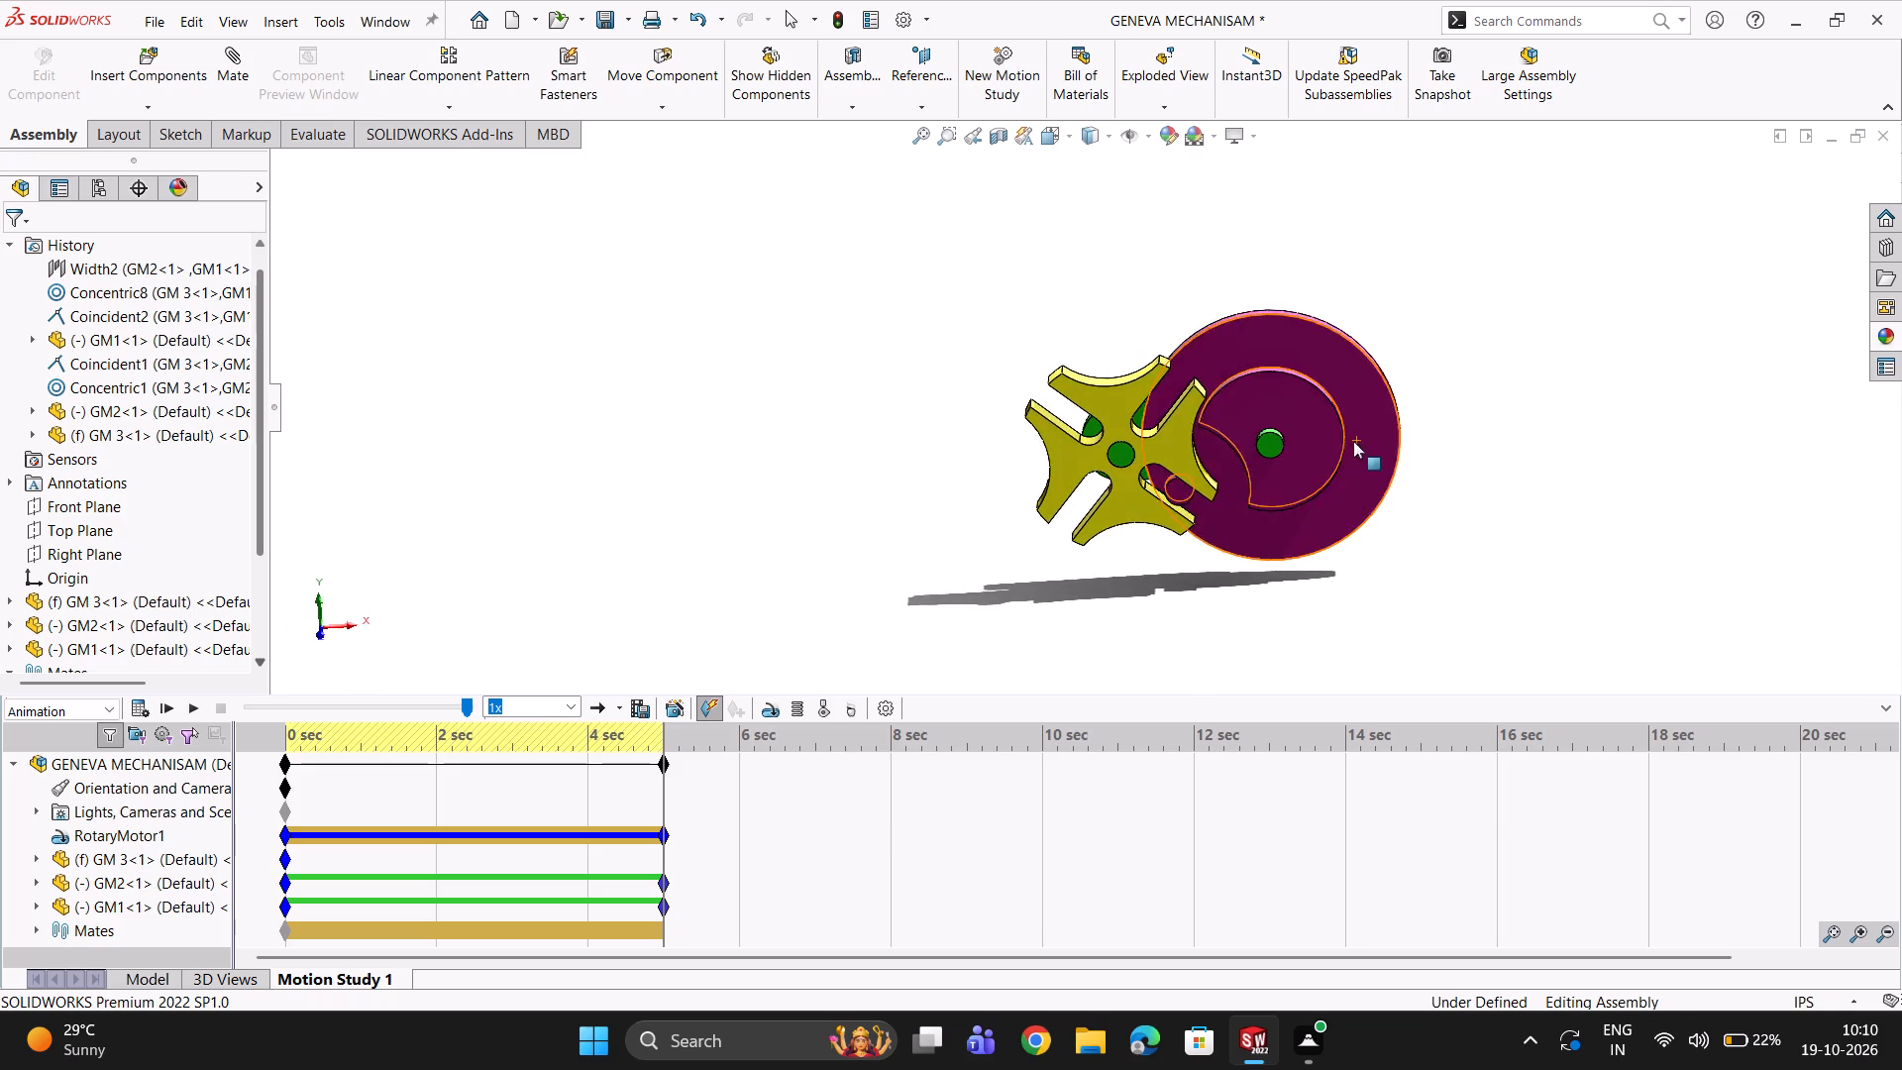
{"action": "scroll", "coordinate": [1343, 436], "scroll_direction": "down", "scroll_amount": 4}
{"action": "scroll", "coordinate": [843, 560], "scroll_direction": "up", "scroll_amount": 4}
{"action": "scroll", "coordinate": [882, 174], "scroll_direction": "down", "scroll_amount": 2}
{"action": "scroll", "coordinate": [1503, 544], "scroll_direction": "up", "scroll_amount": 3}
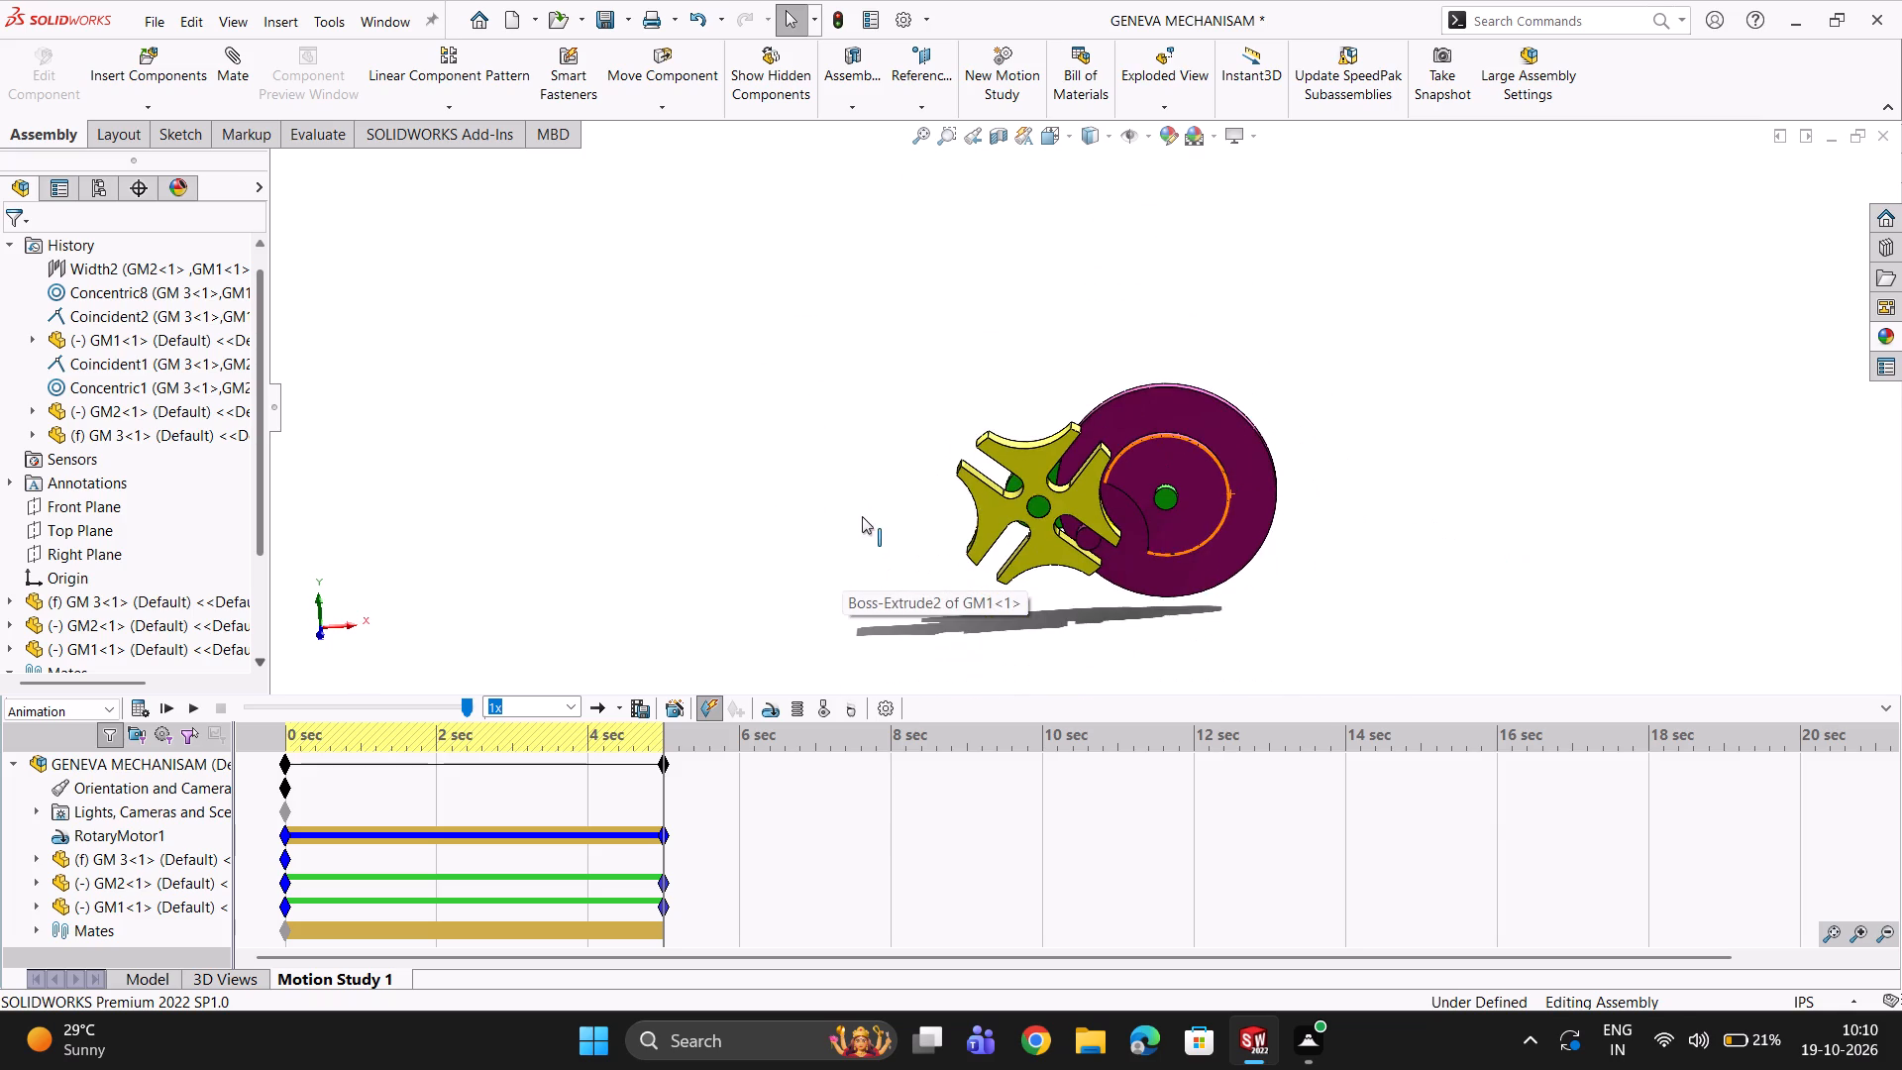
{"action": "middle_click_drag", "start_coordinate": [981, 555], "coordinate": [927, 602]}
{"action": "scroll", "coordinate": [896, 556], "scroll_direction": "down", "scroll_amount": 1}
{"action": "scroll", "coordinate": [1168, 502], "scroll_direction": "down", "scroll_amount": 2}
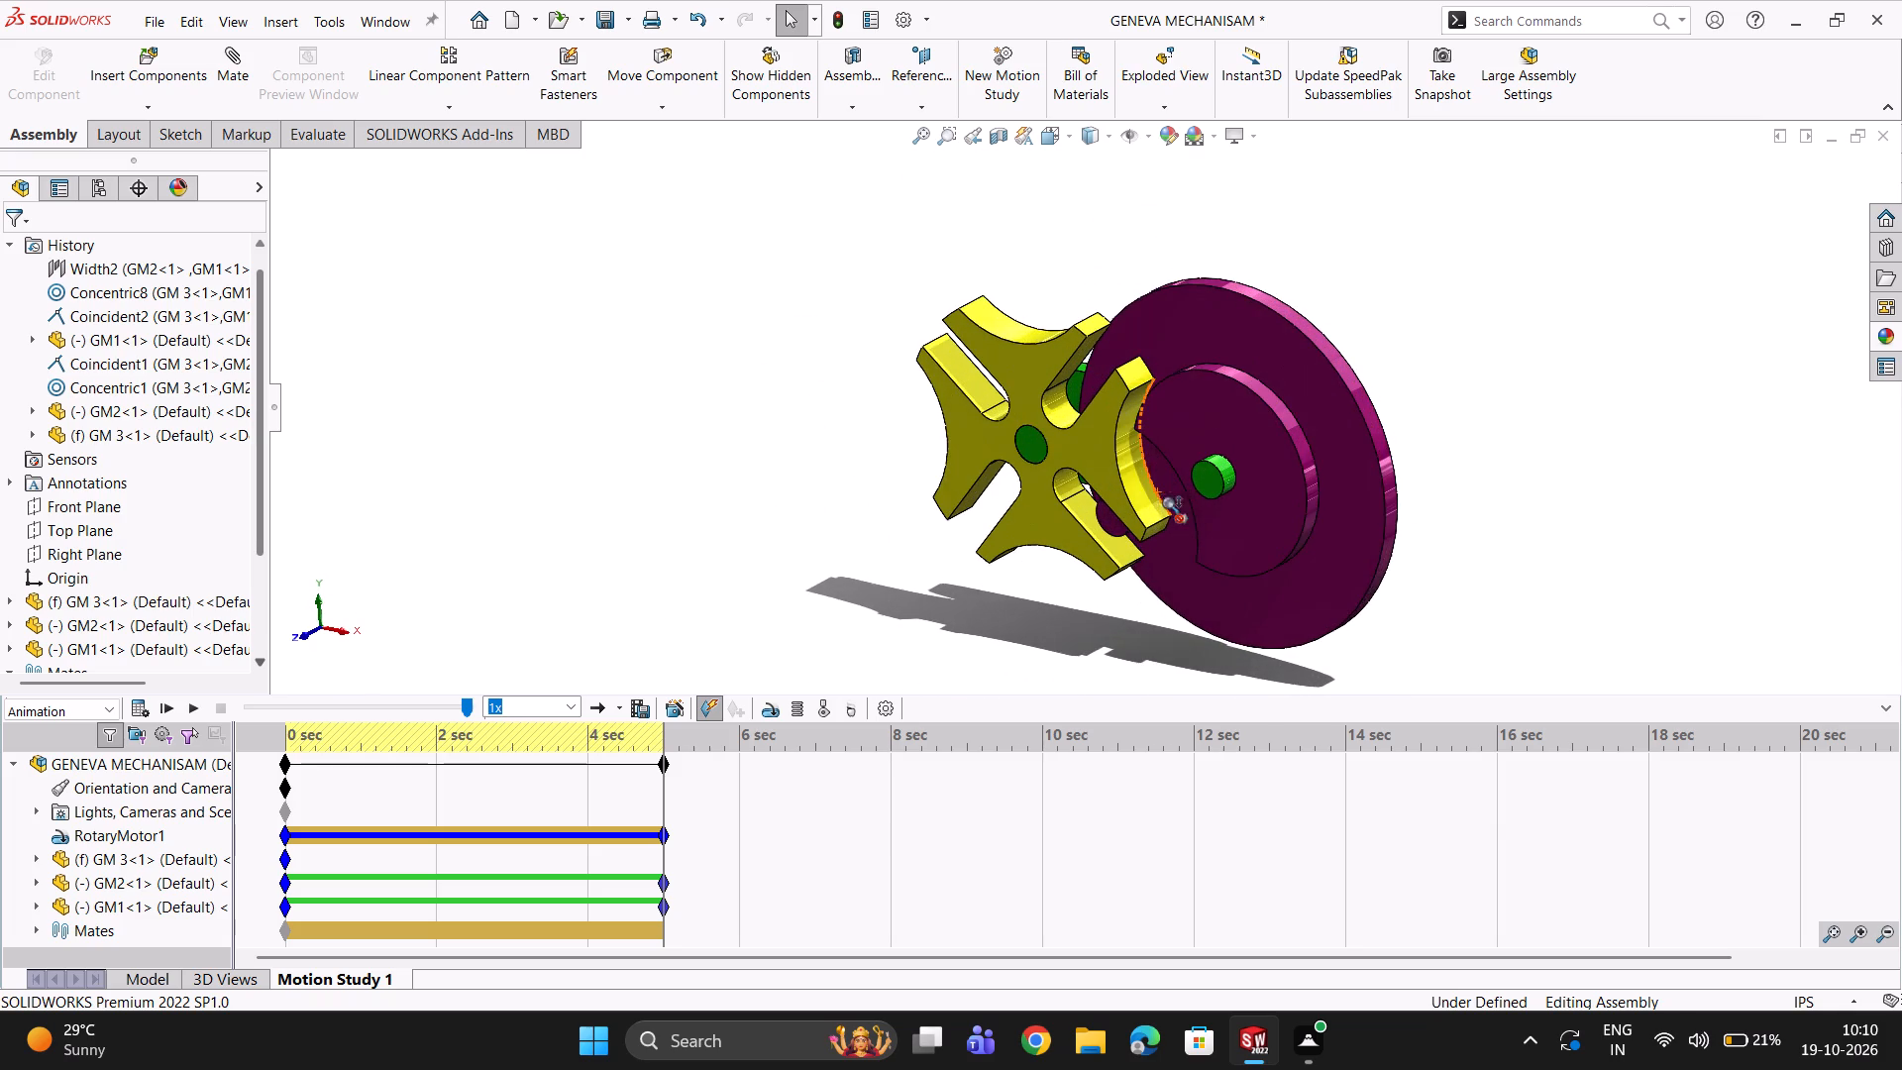
{"action": "left_click", "coordinate": [781, 537]}
Switch from Motion Study 1 back to the assembly model and show it in an angled view.
{"action": "left_click", "coordinate": [170, 974]}
{"action": "scroll", "coordinate": [525, 572], "scroll_direction": "up", "scroll_amount": 2}
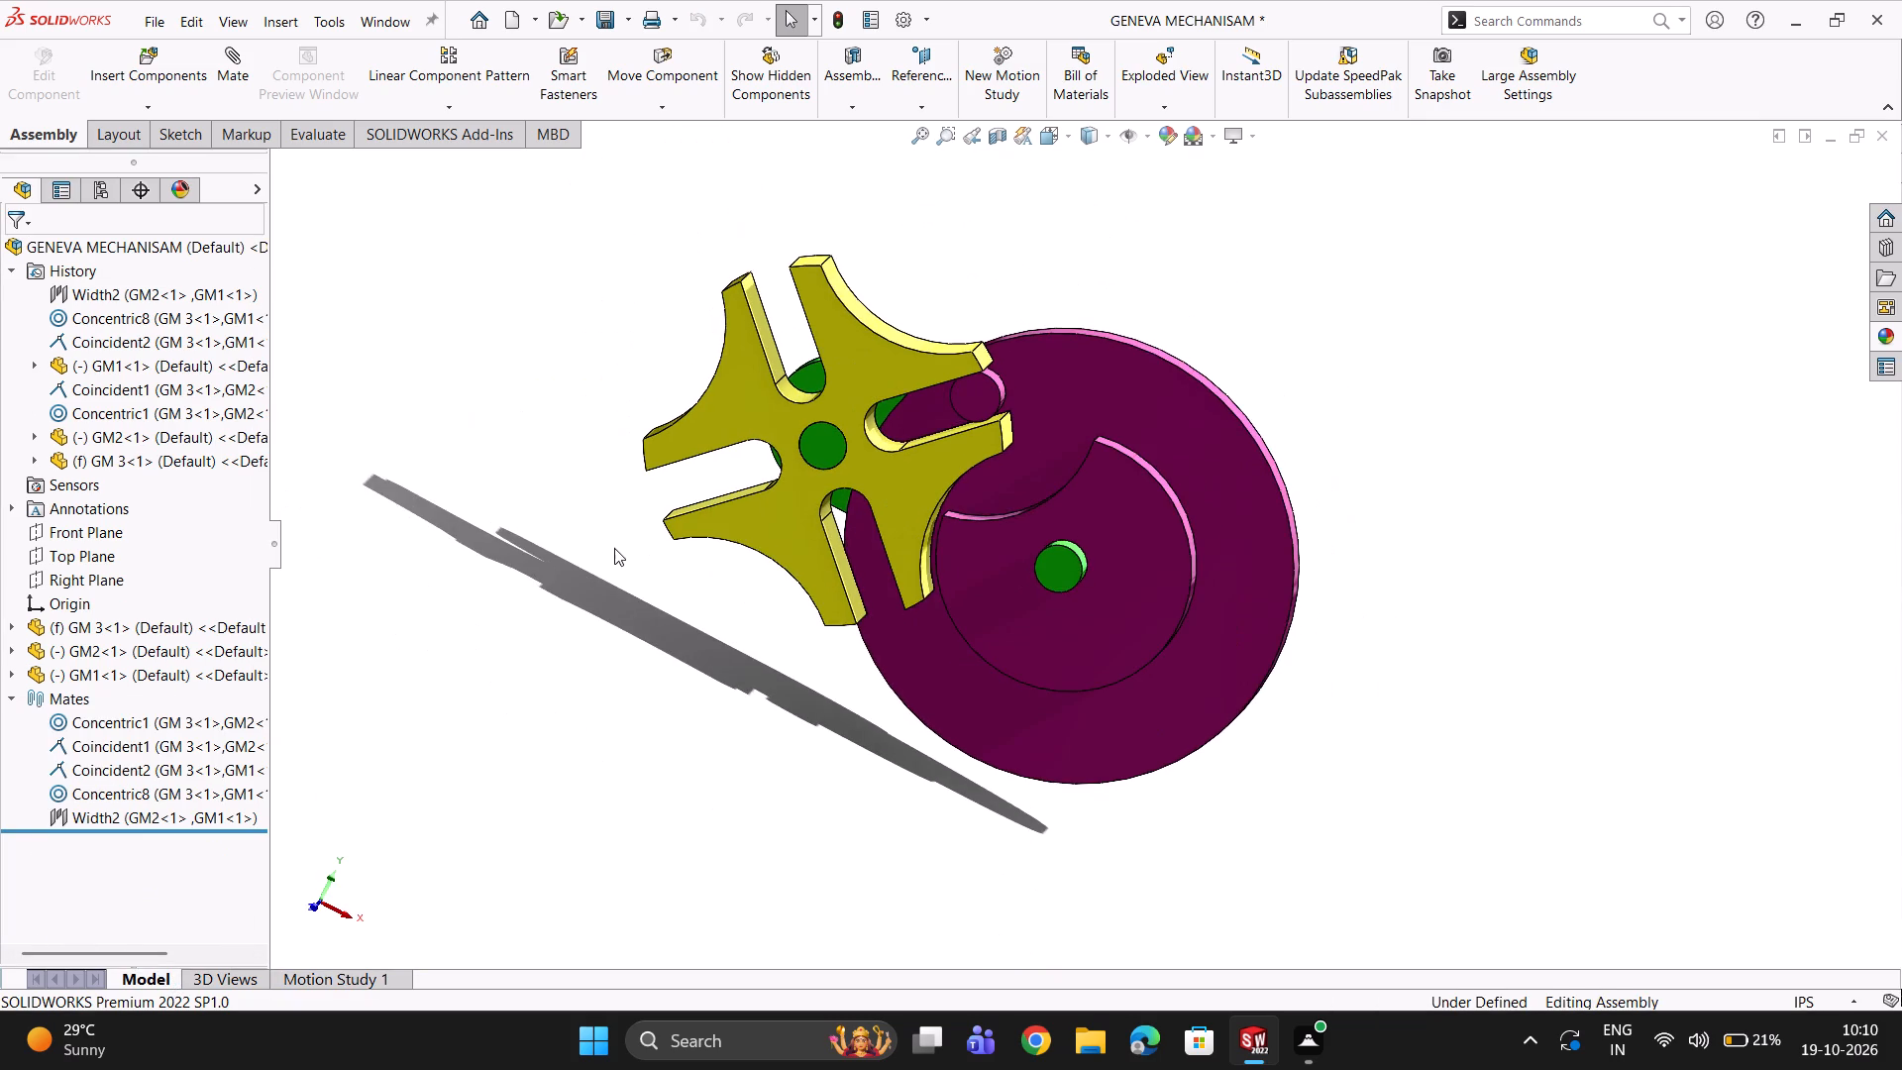
{"action": "middle_click_drag", "start_coordinate": [615, 540], "coordinate": [556, 445]}
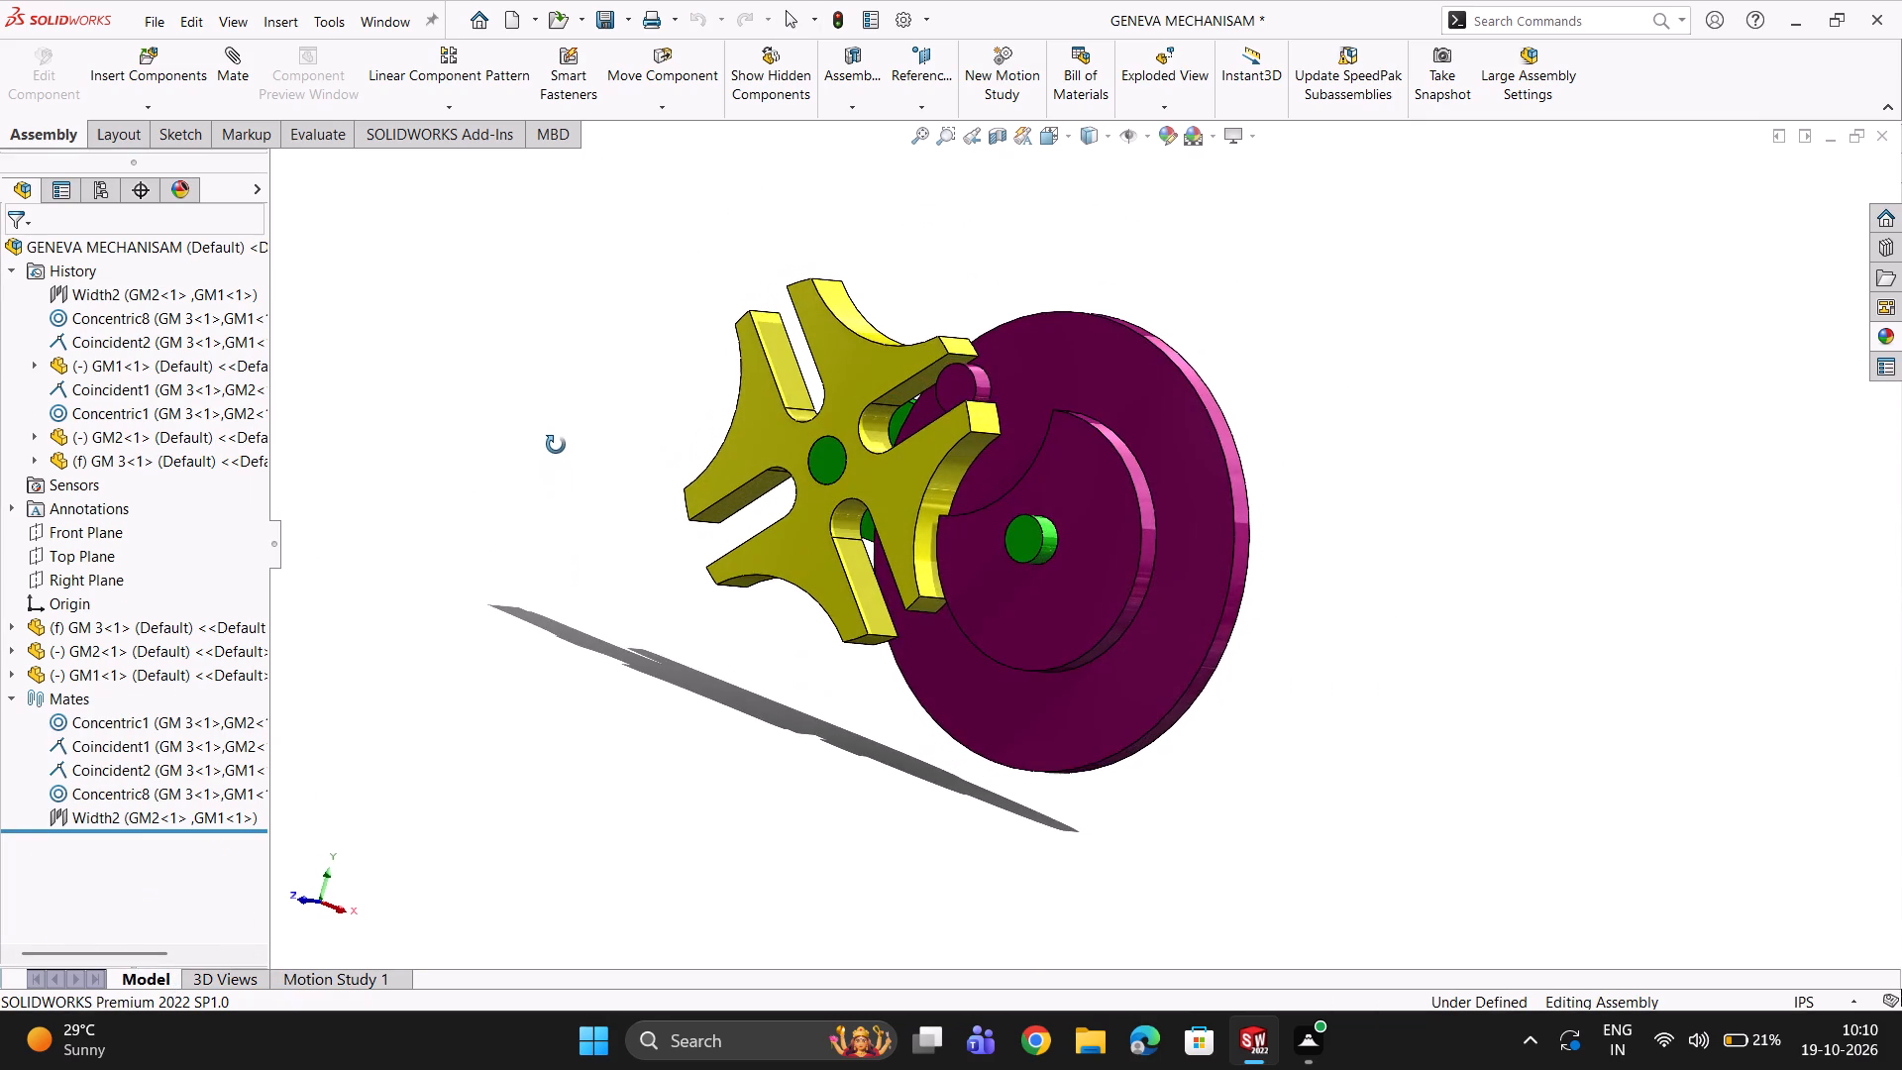
{"action": "middle_click_drag", "start_coordinate": [556, 445], "coordinate": [556, 451]}
{"action": "scroll", "coordinate": [767, 548], "scroll_direction": "up", "scroll_amount": 3}
{"action": "scroll", "coordinate": [1047, 525], "scroll_direction": "down", "scroll_amount": 4}
{"action": "scroll", "coordinate": [973, 530], "scroll_direction": "up", "scroll_amount": 1}
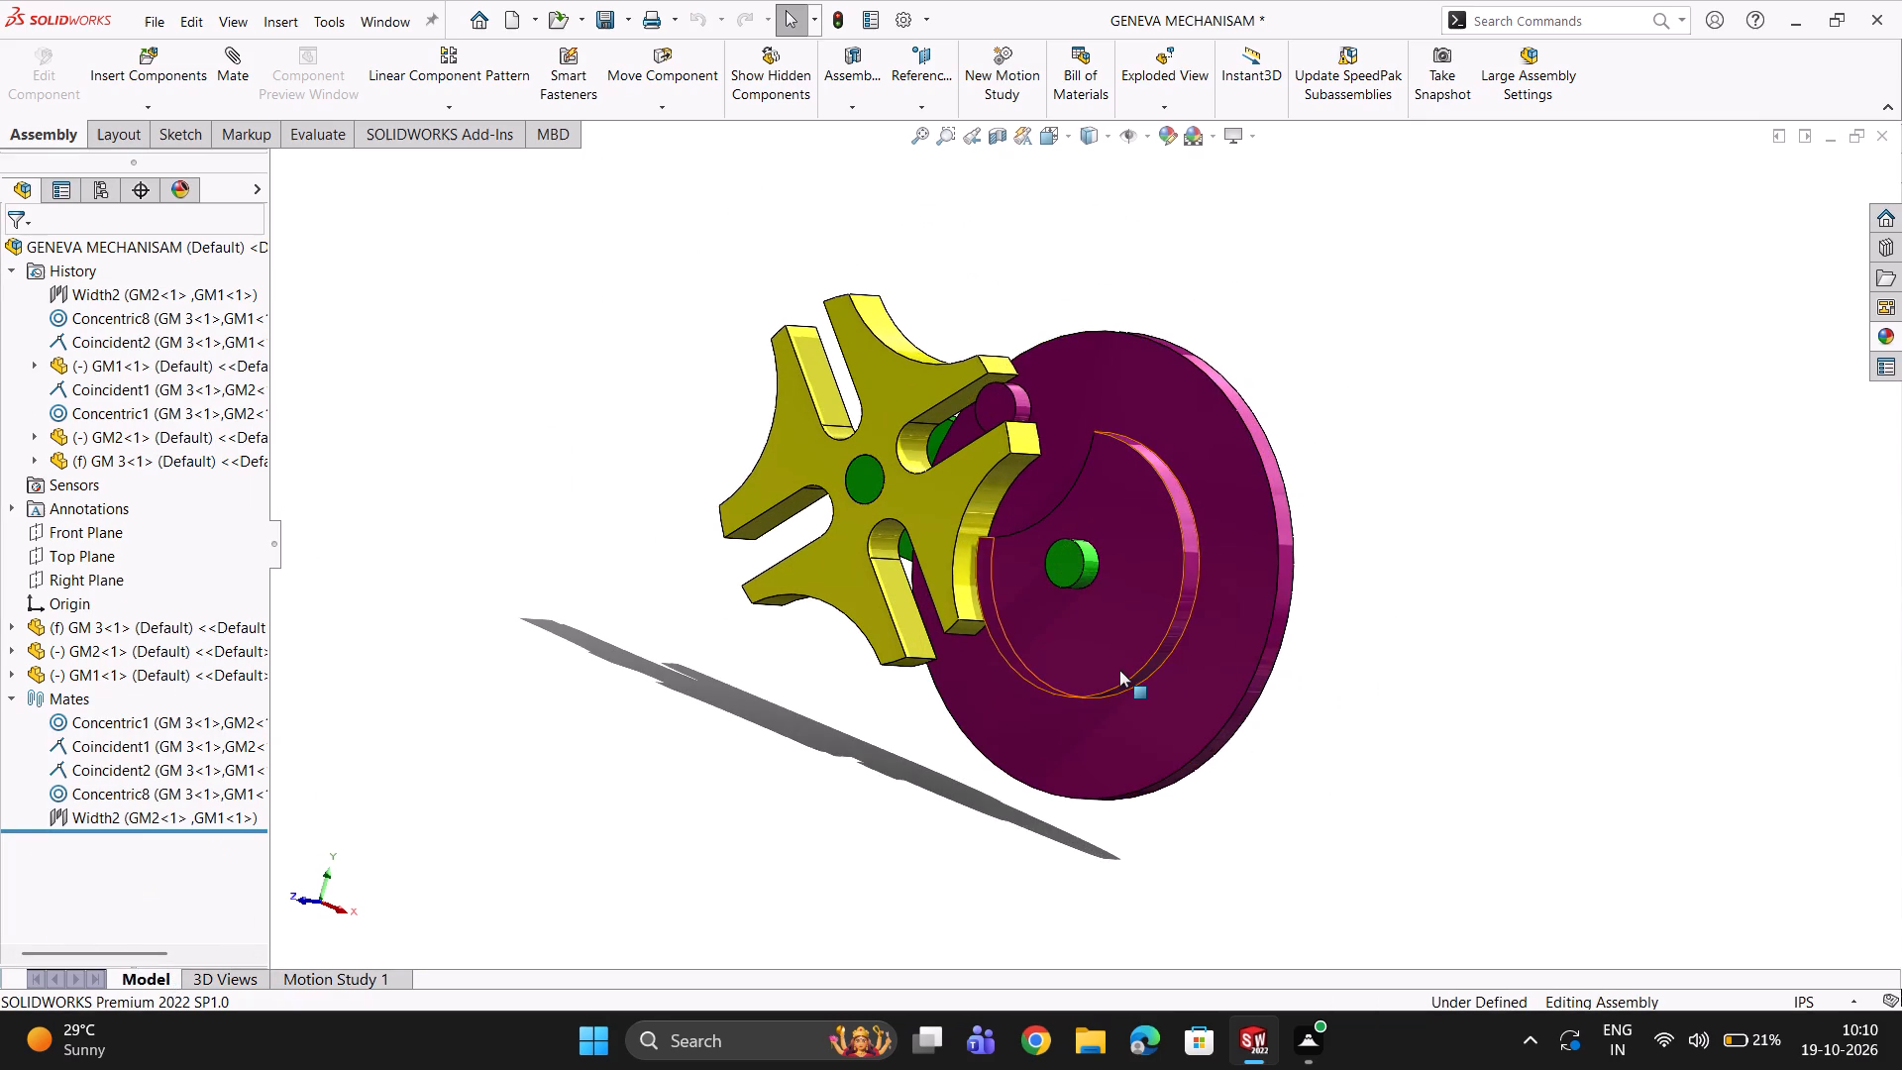
Set the assembly document's unit system to MMGS.
{"action": "left_click", "coordinate": [1791, 989]}
{"action": "left_click", "coordinate": [1786, 1004]}
{"action": "left_click", "coordinate": [1702, 909]}
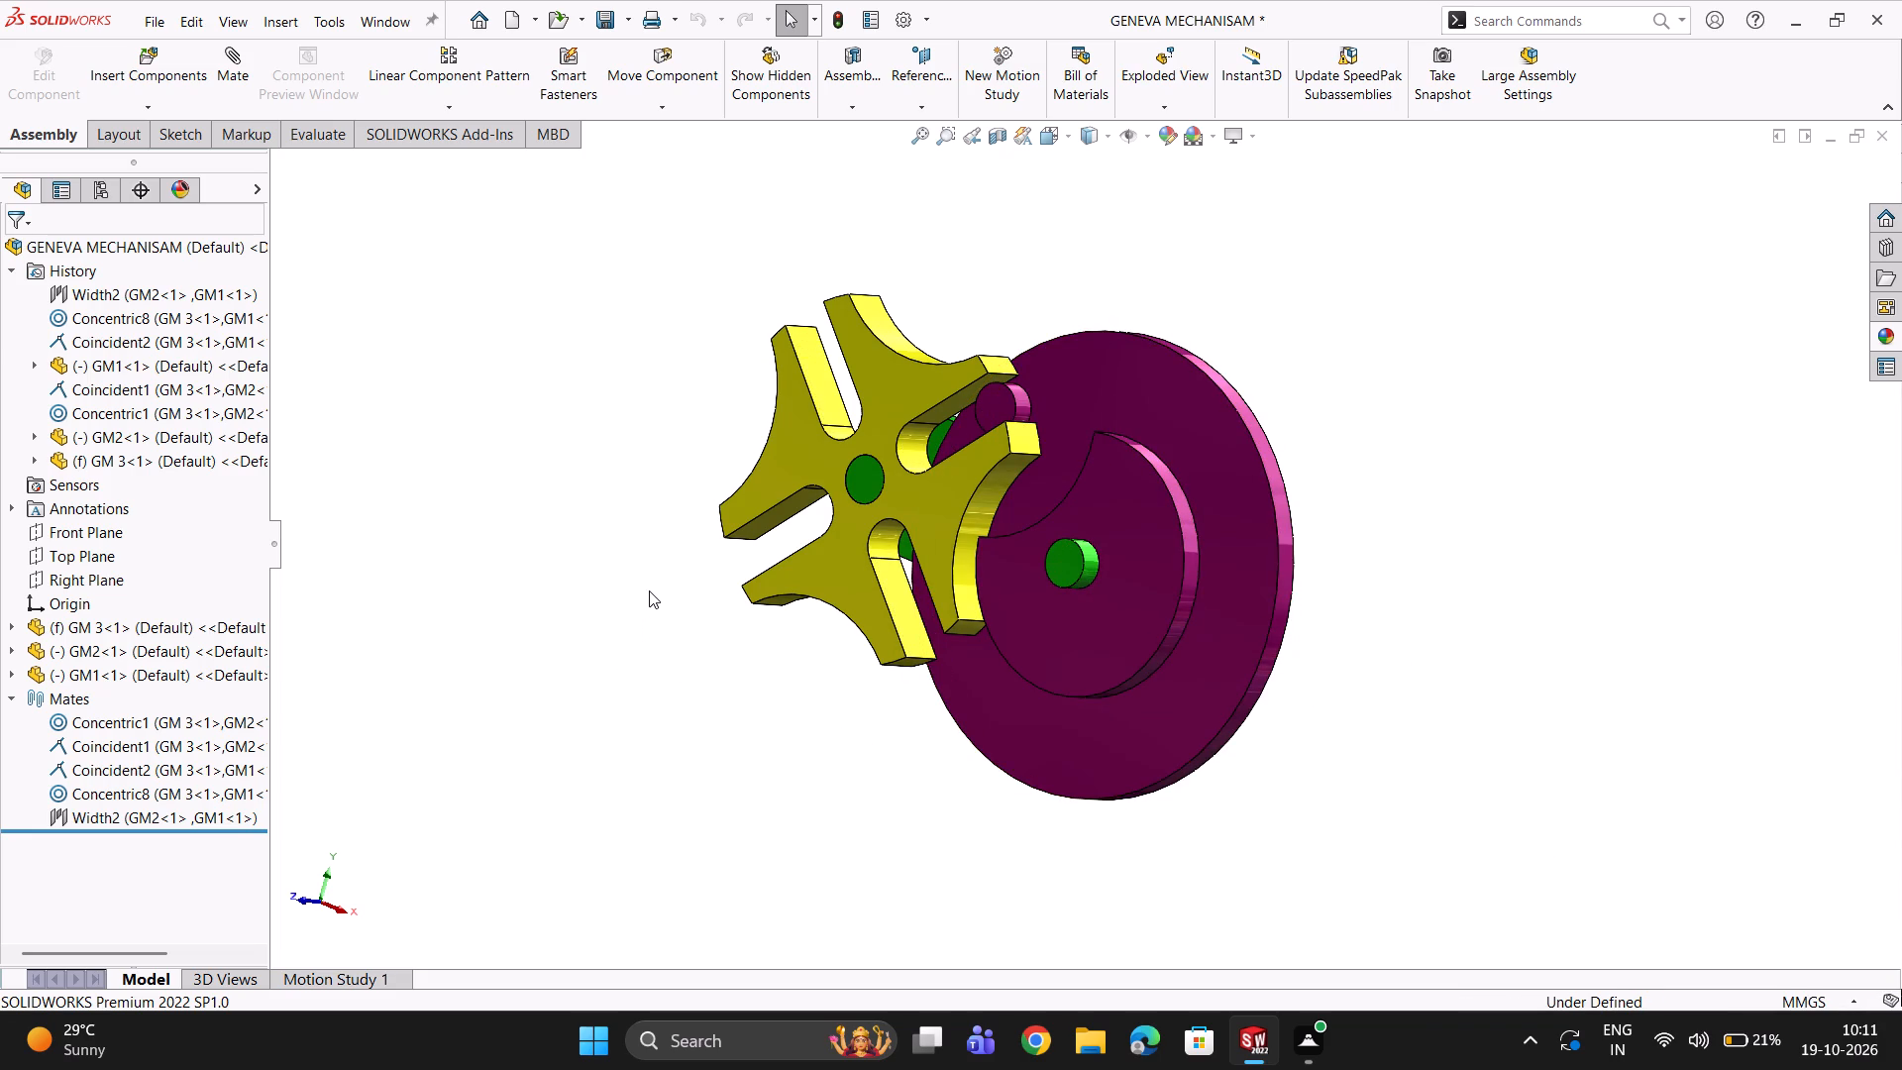
Turn the GM2 star wheel by hand in the assembly model to check its motion with the GM1 disc.
{"action": "scroll", "coordinate": [637, 560], "scroll_direction": "up", "scroll_amount": 1}
{"action": "scroll", "coordinate": [736, 539], "scroll_direction": "down", "scroll_amount": 1}
{"action": "scroll", "coordinate": [811, 551], "scroll_direction": "up", "scroll_amount": 2}
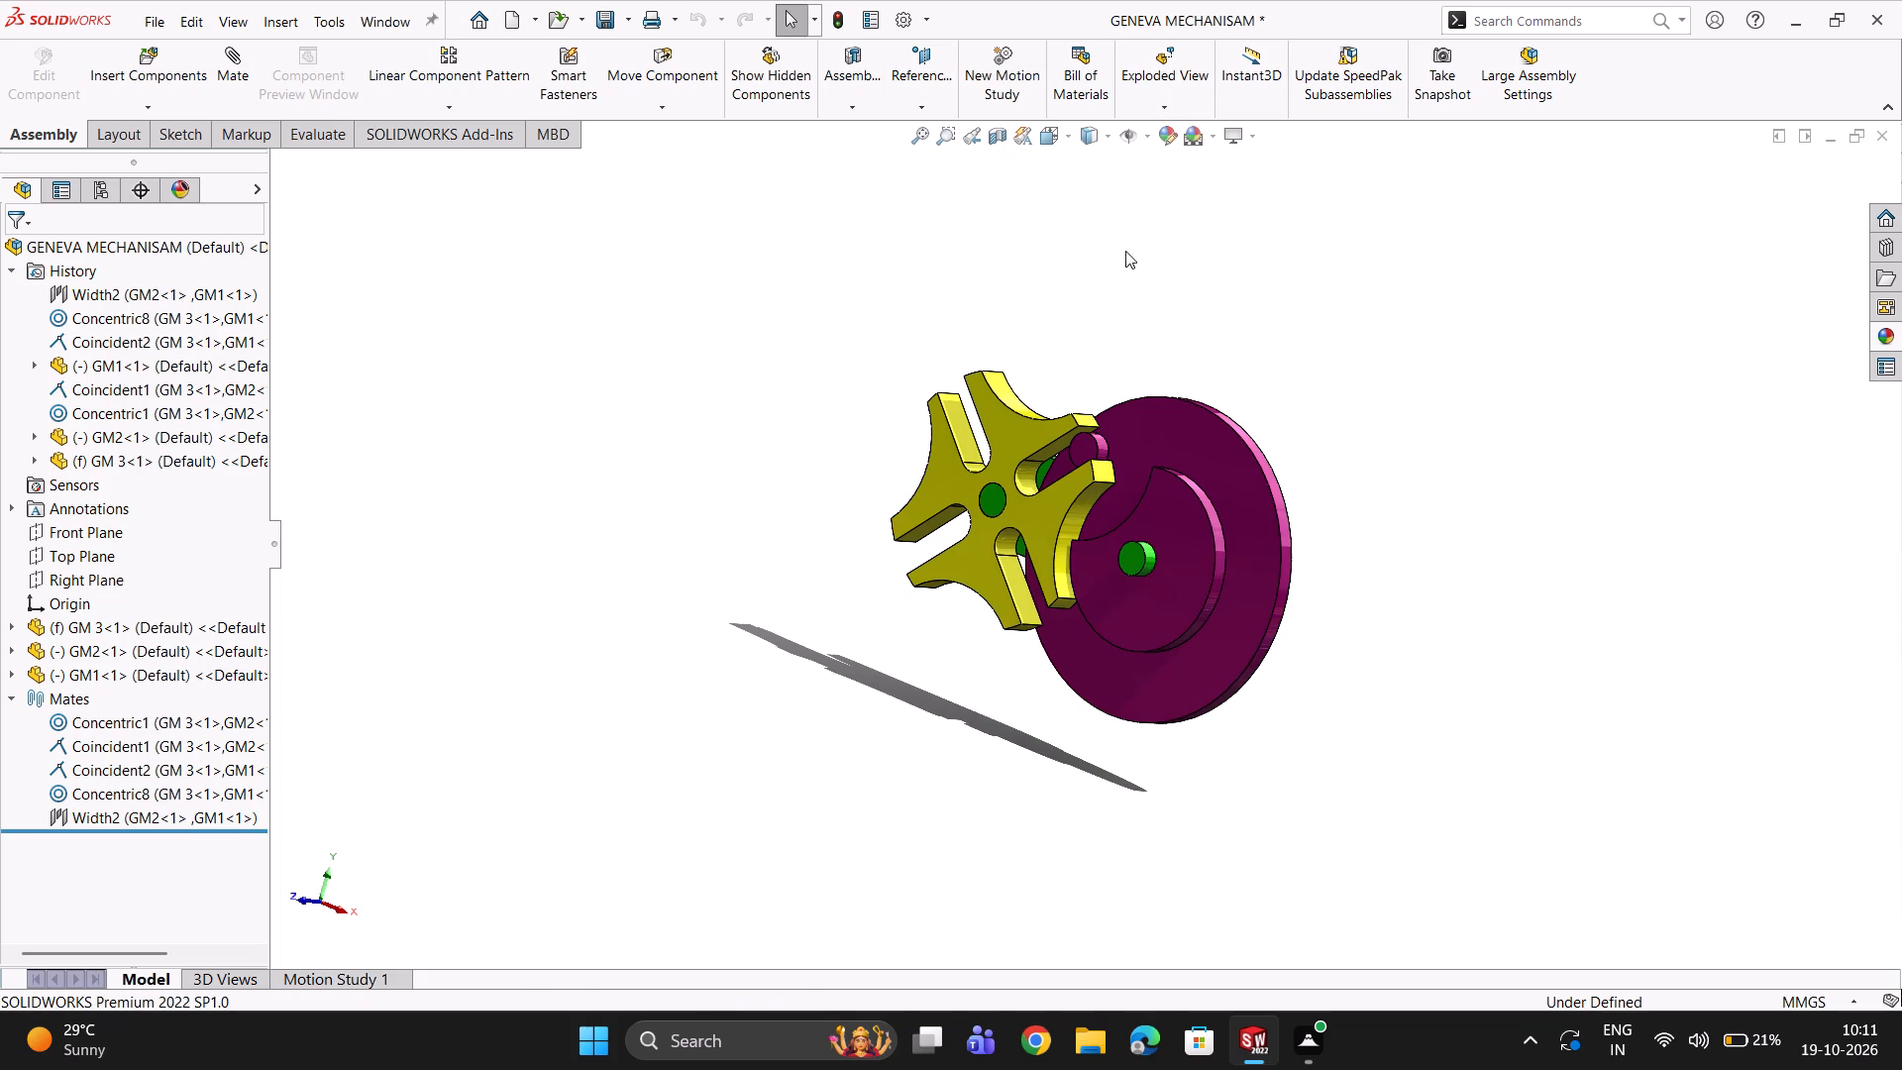
{"action": "scroll", "coordinate": [1047, 471], "scroll_direction": "down", "scroll_amount": 1}
{"action": "scroll", "coordinate": [1047, 472], "scroll_direction": "up", "scroll_amount": 1}
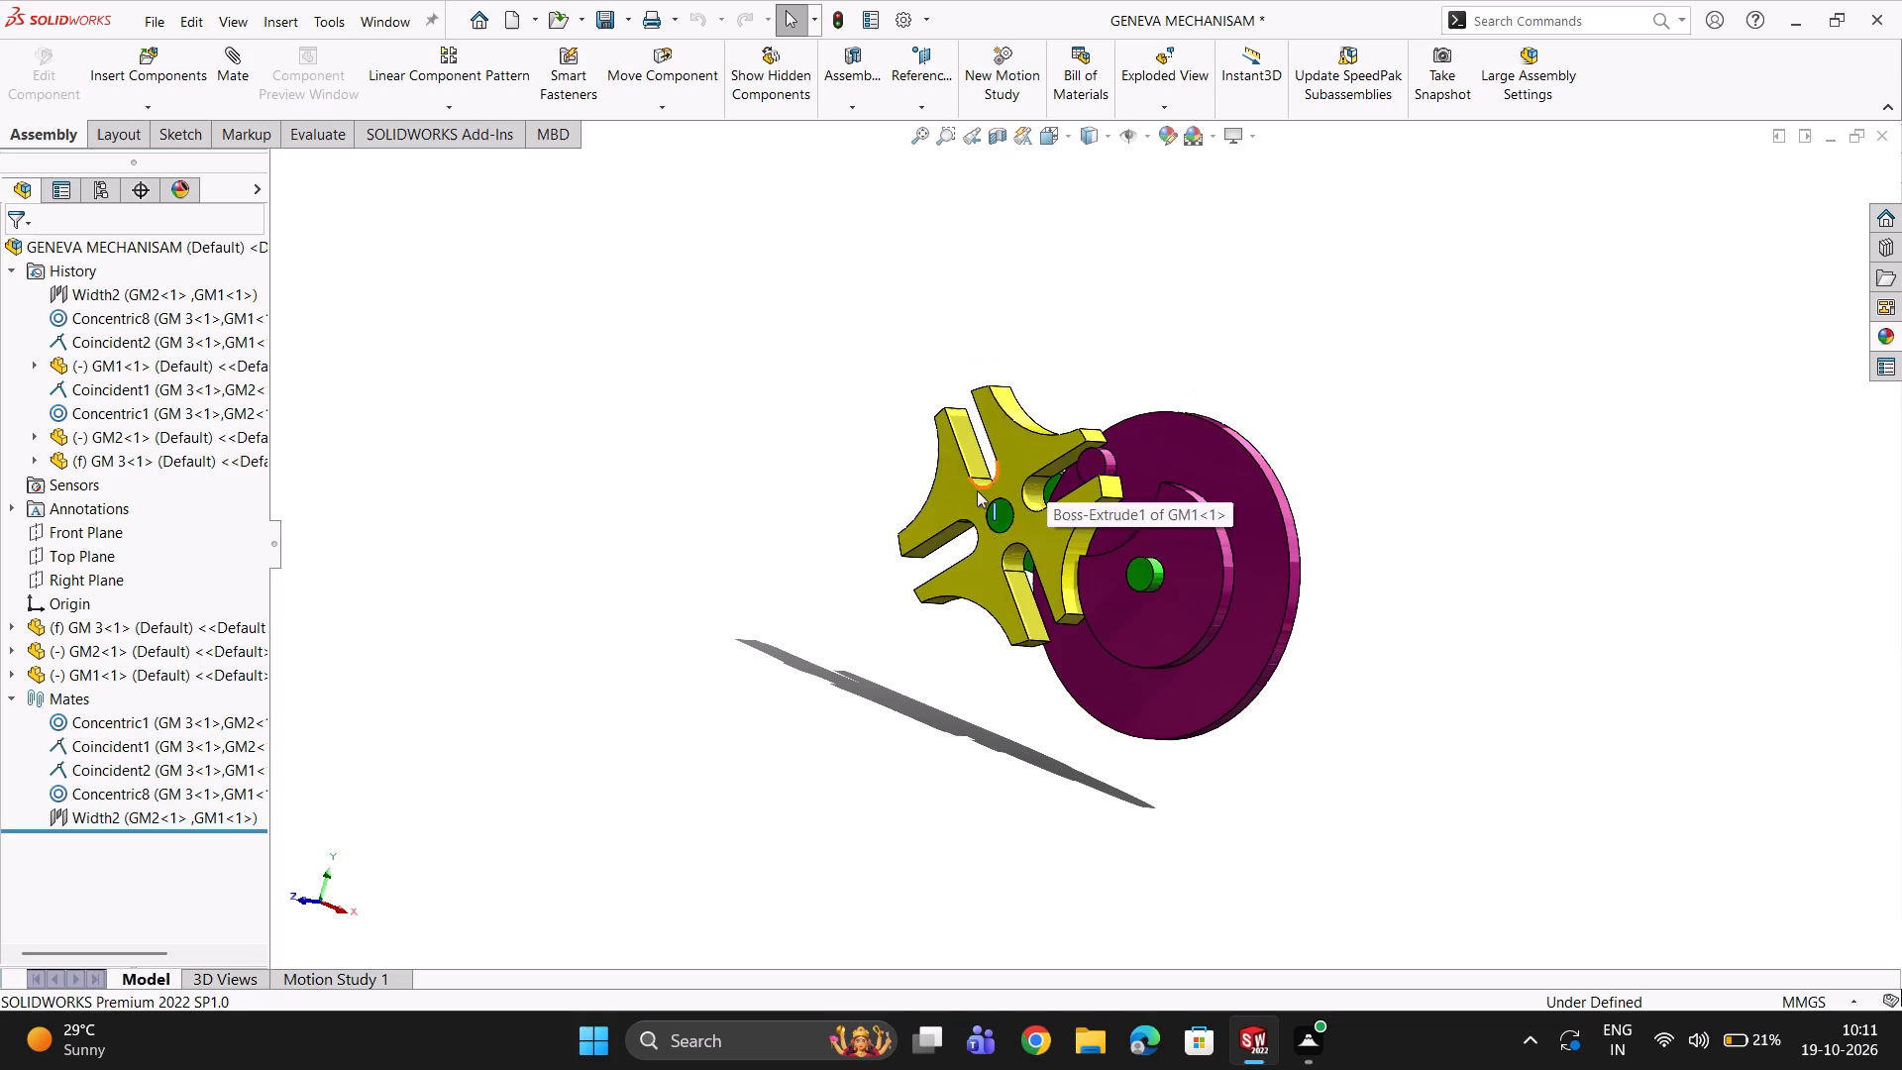
{"action": "left_click_drag", "start_coordinate": [1024, 453], "coordinate": [1004, 456]}
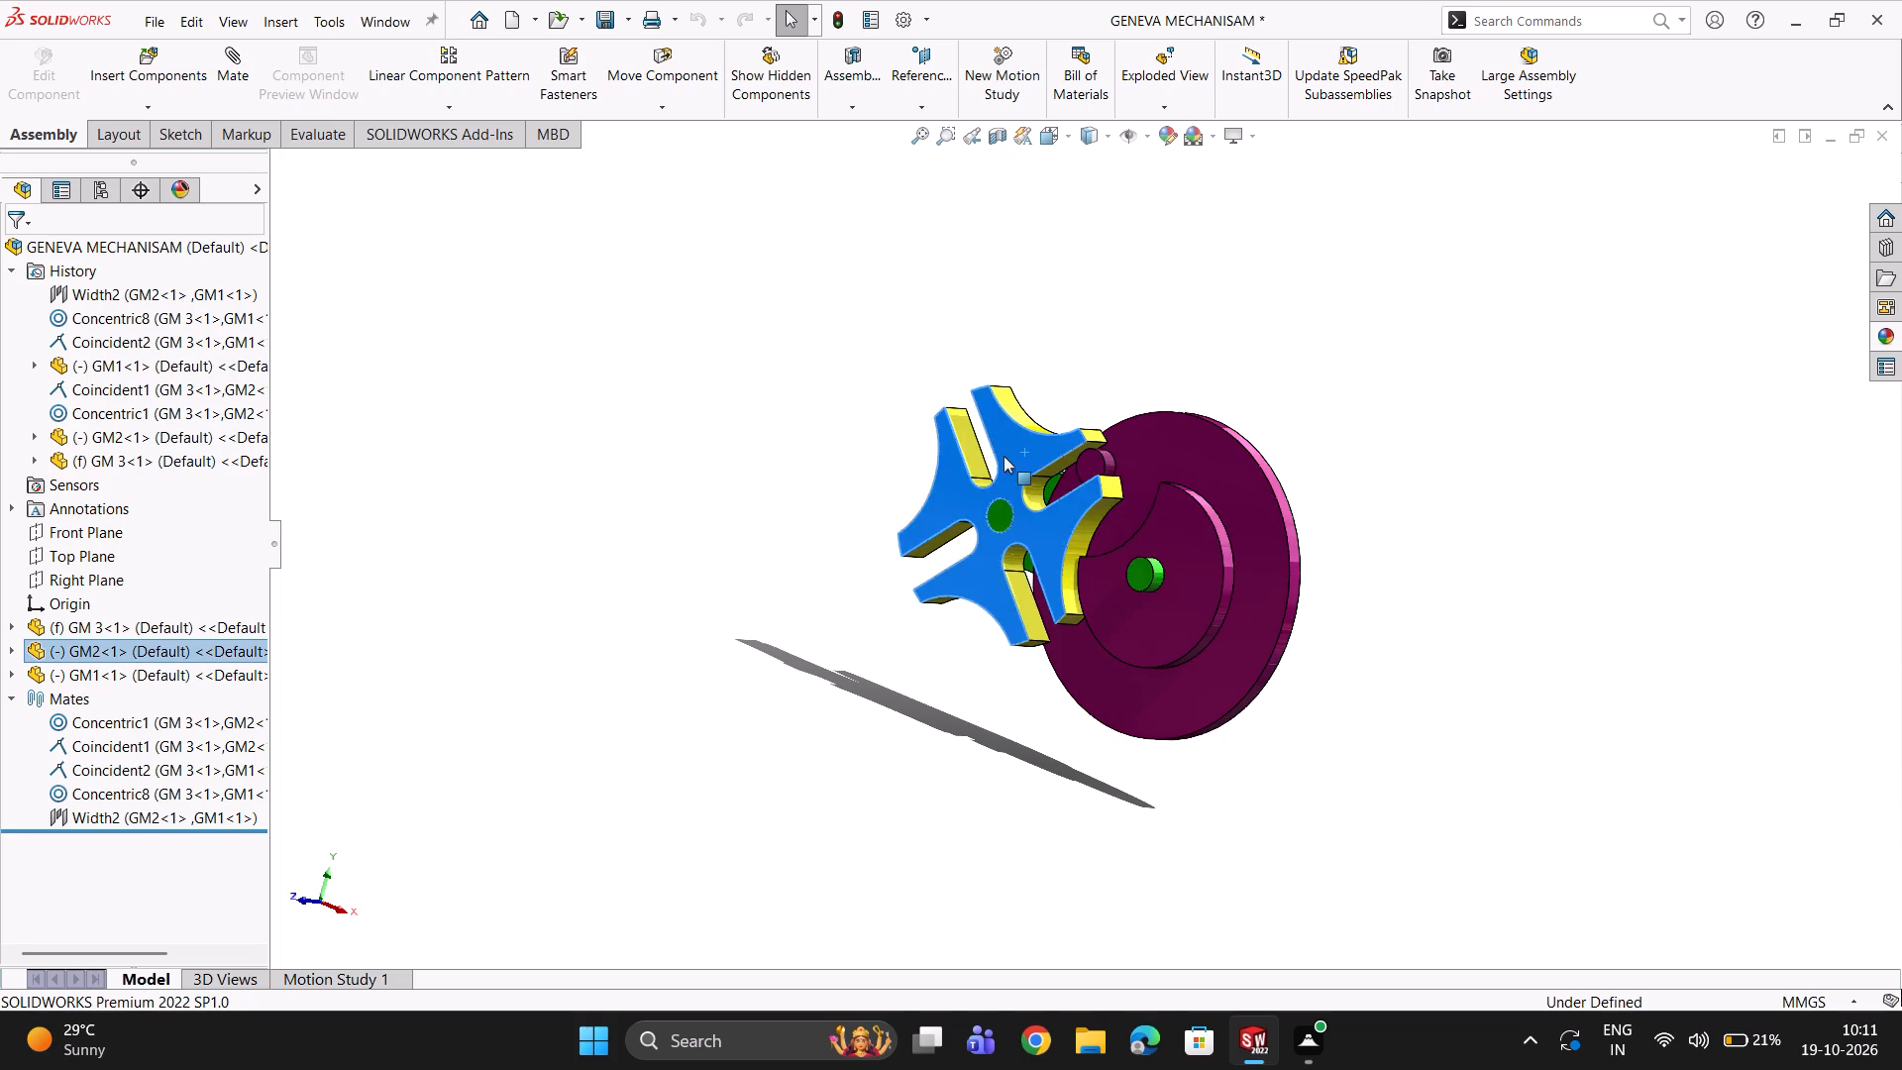
{"action": "left_click_drag", "start_coordinate": [1004, 456], "coordinate": [1107, 474]}
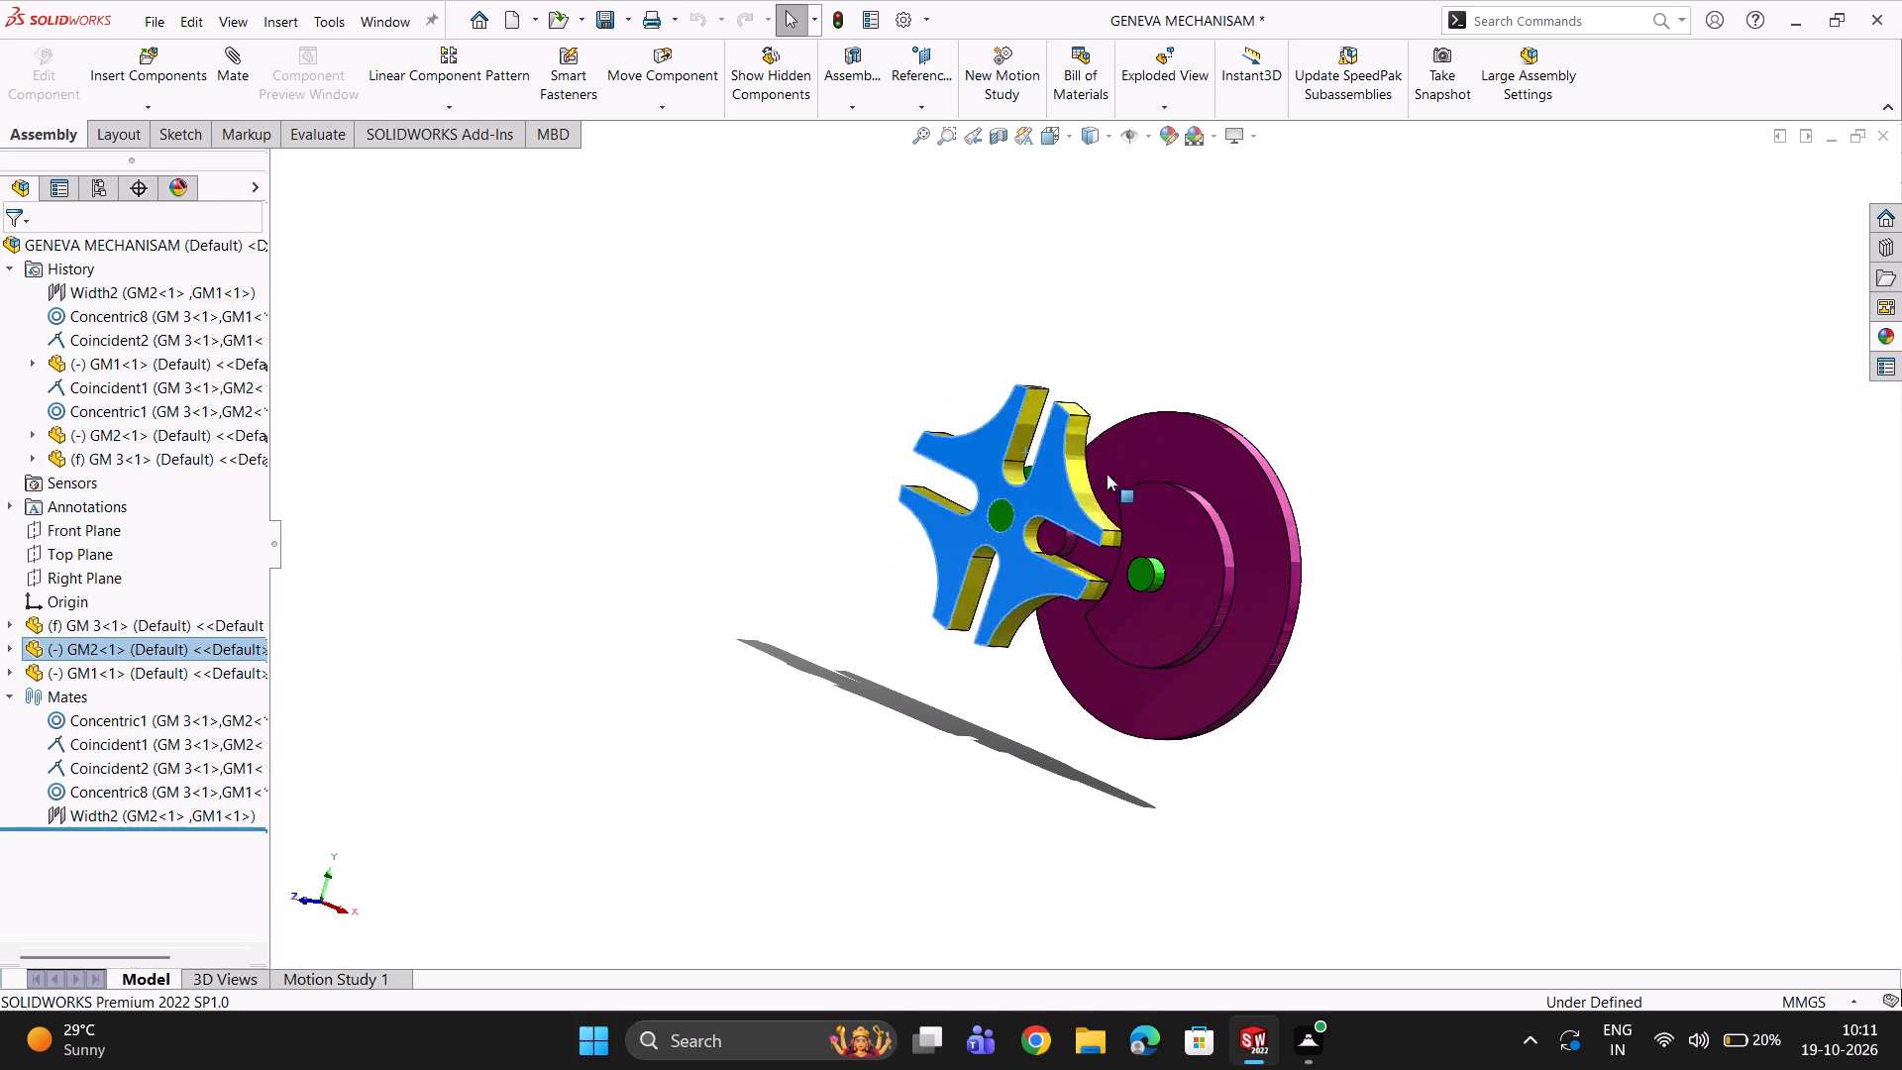
{"action": "left_click_drag", "start_coordinate": [1107, 474], "coordinate": [1045, 661]}
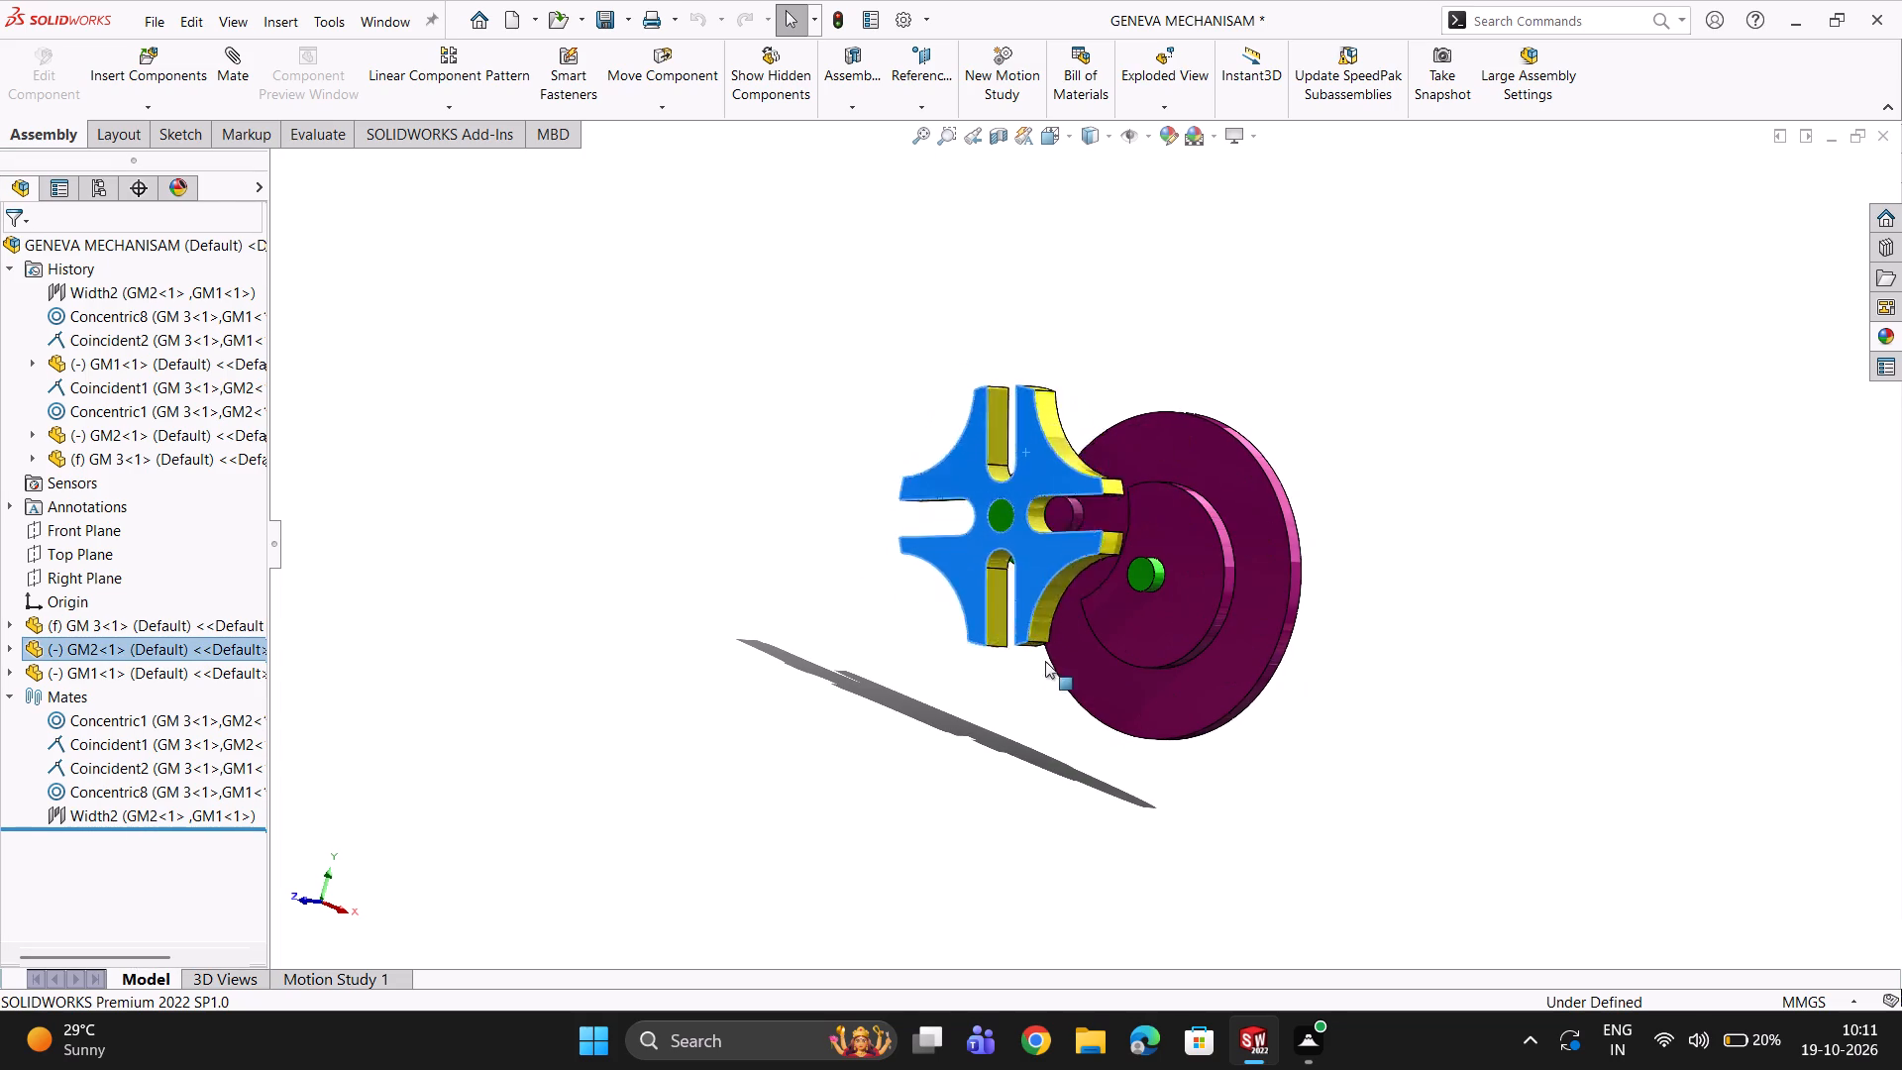
{"action": "left_click_drag", "start_coordinate": [1045, 661], "coordinate": [1118, 628]}
Rotate the GM1 disc by hand in the assembly model to check how its pin moves relative to GM2.
{"action": "left_click_drag", "start_coordinate": [1127, 620], "coordinate": [1208, 466]}
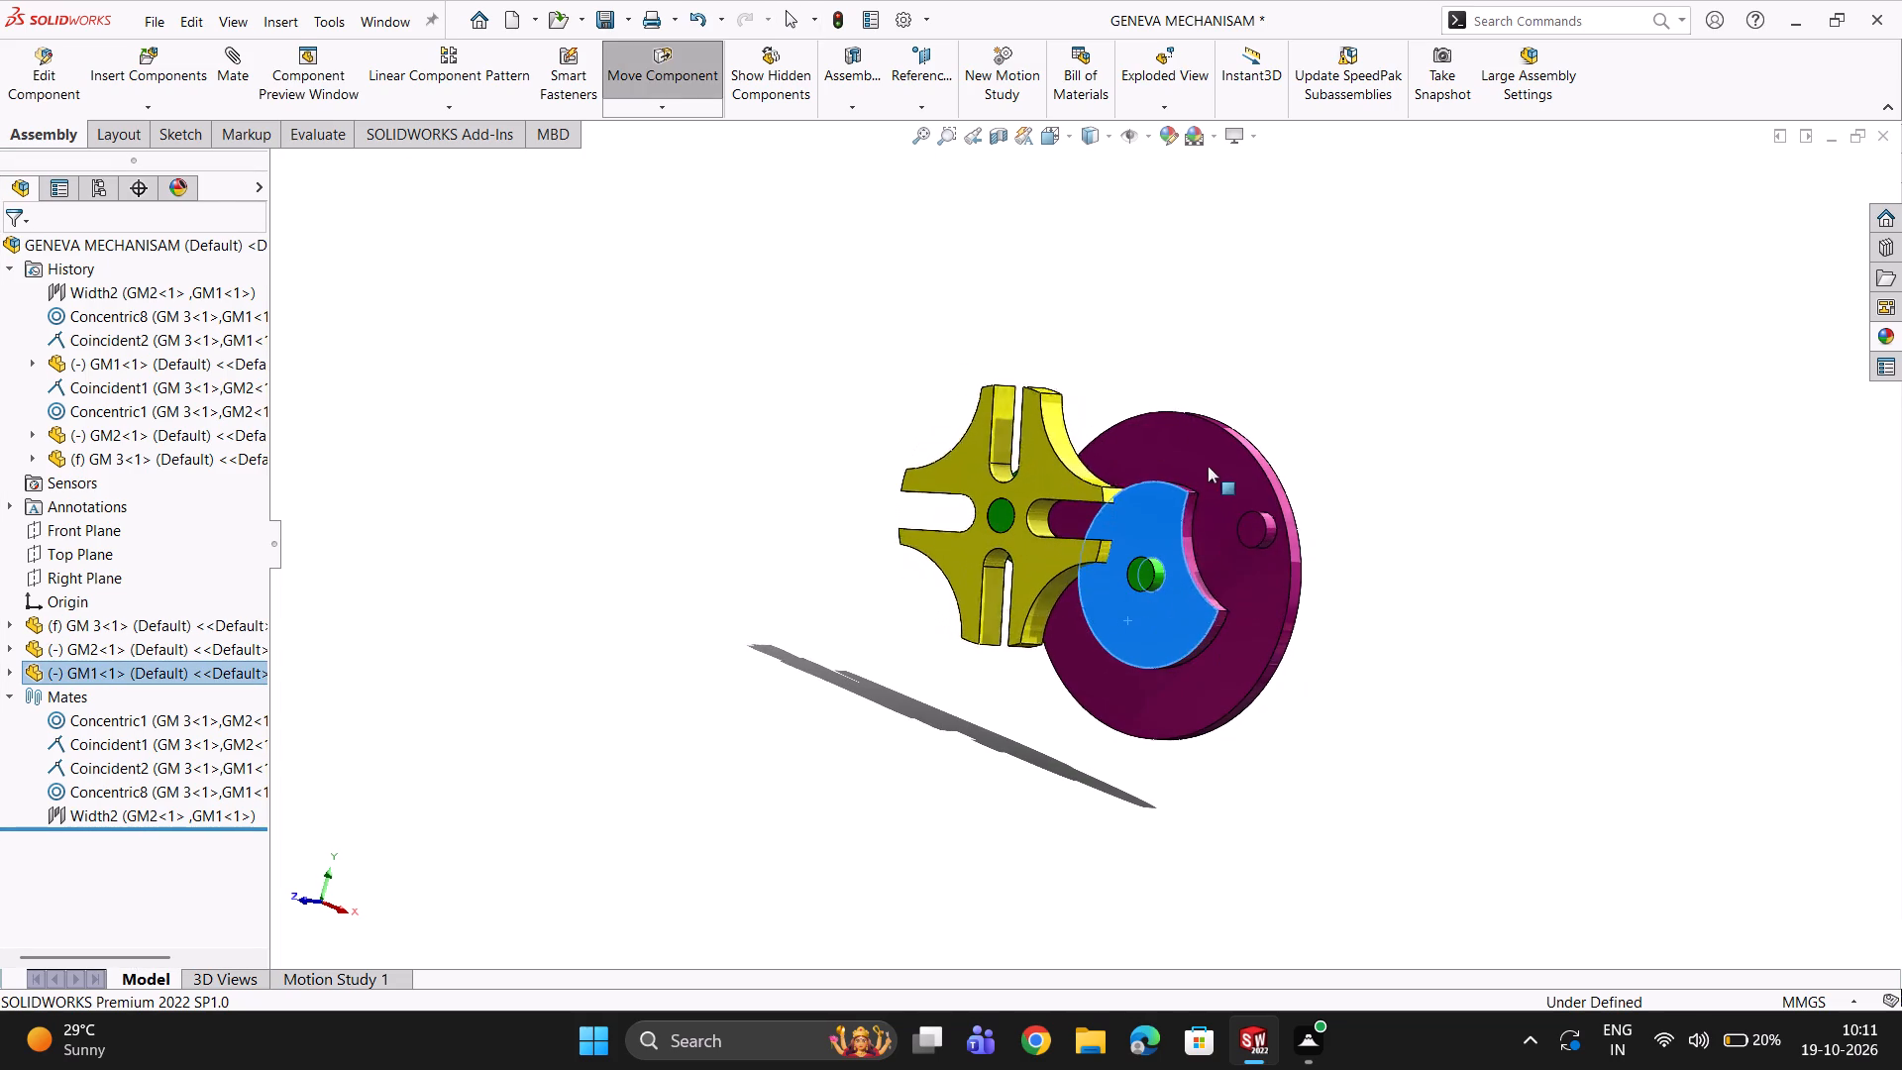
{"action": "left_click_drag", "start_coordinate": [1208, 466], "coordinate": [1193, 443]}
{"action": "left_click", "coordinate": [1190, 439]}
{"action": "left_click_drag", "start_coordinate": [1183, 431], "coordinate": [1164, 416]}
{"action": "double_click", "coordinate": [1164, 416]}
{"action": "left_click_drag", "start_coordinate": [1157, 412], "coordinate": [1139, 416]}
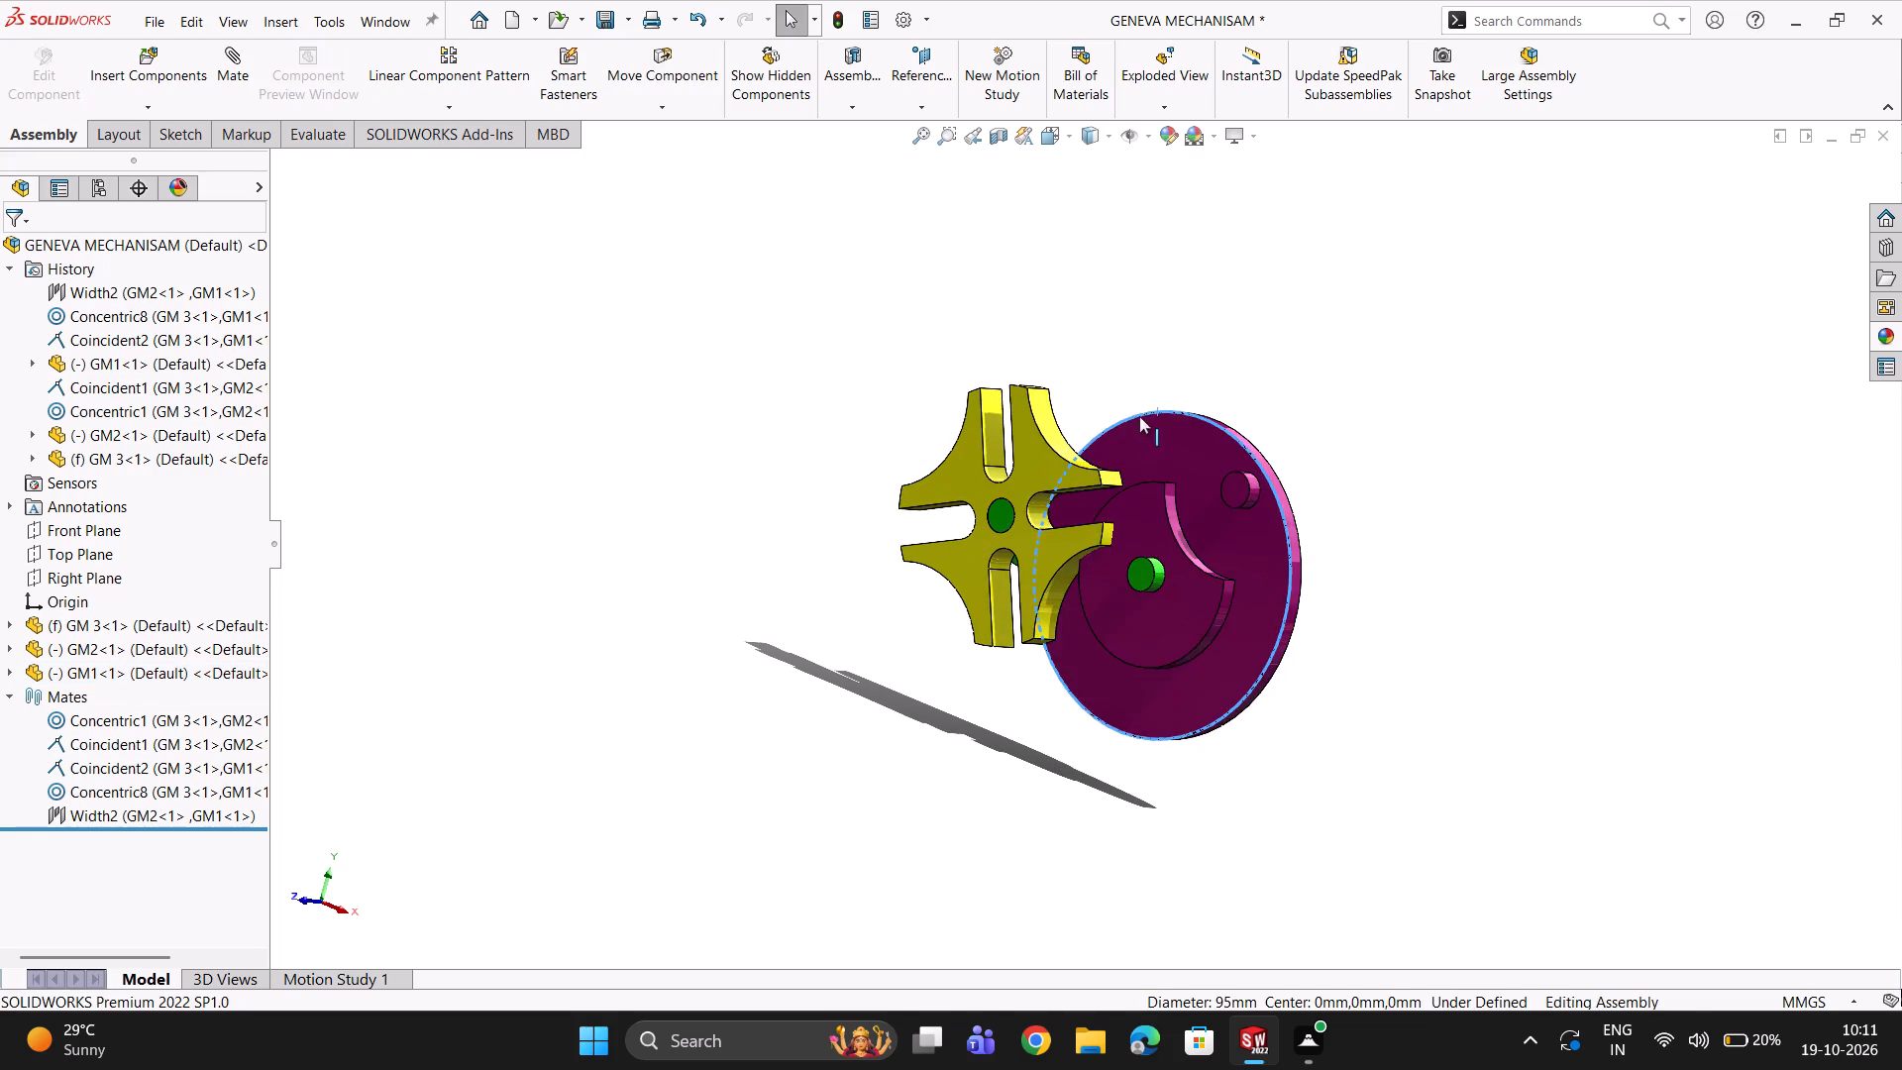
Rotate the GM1 disc by hand through repeated turns to examine how its pin drives the GM2 star wheel's slots.
{"action": "left_click_drag", "start_coordinate": [1139, 416], "coordinate": [1123, 807]}
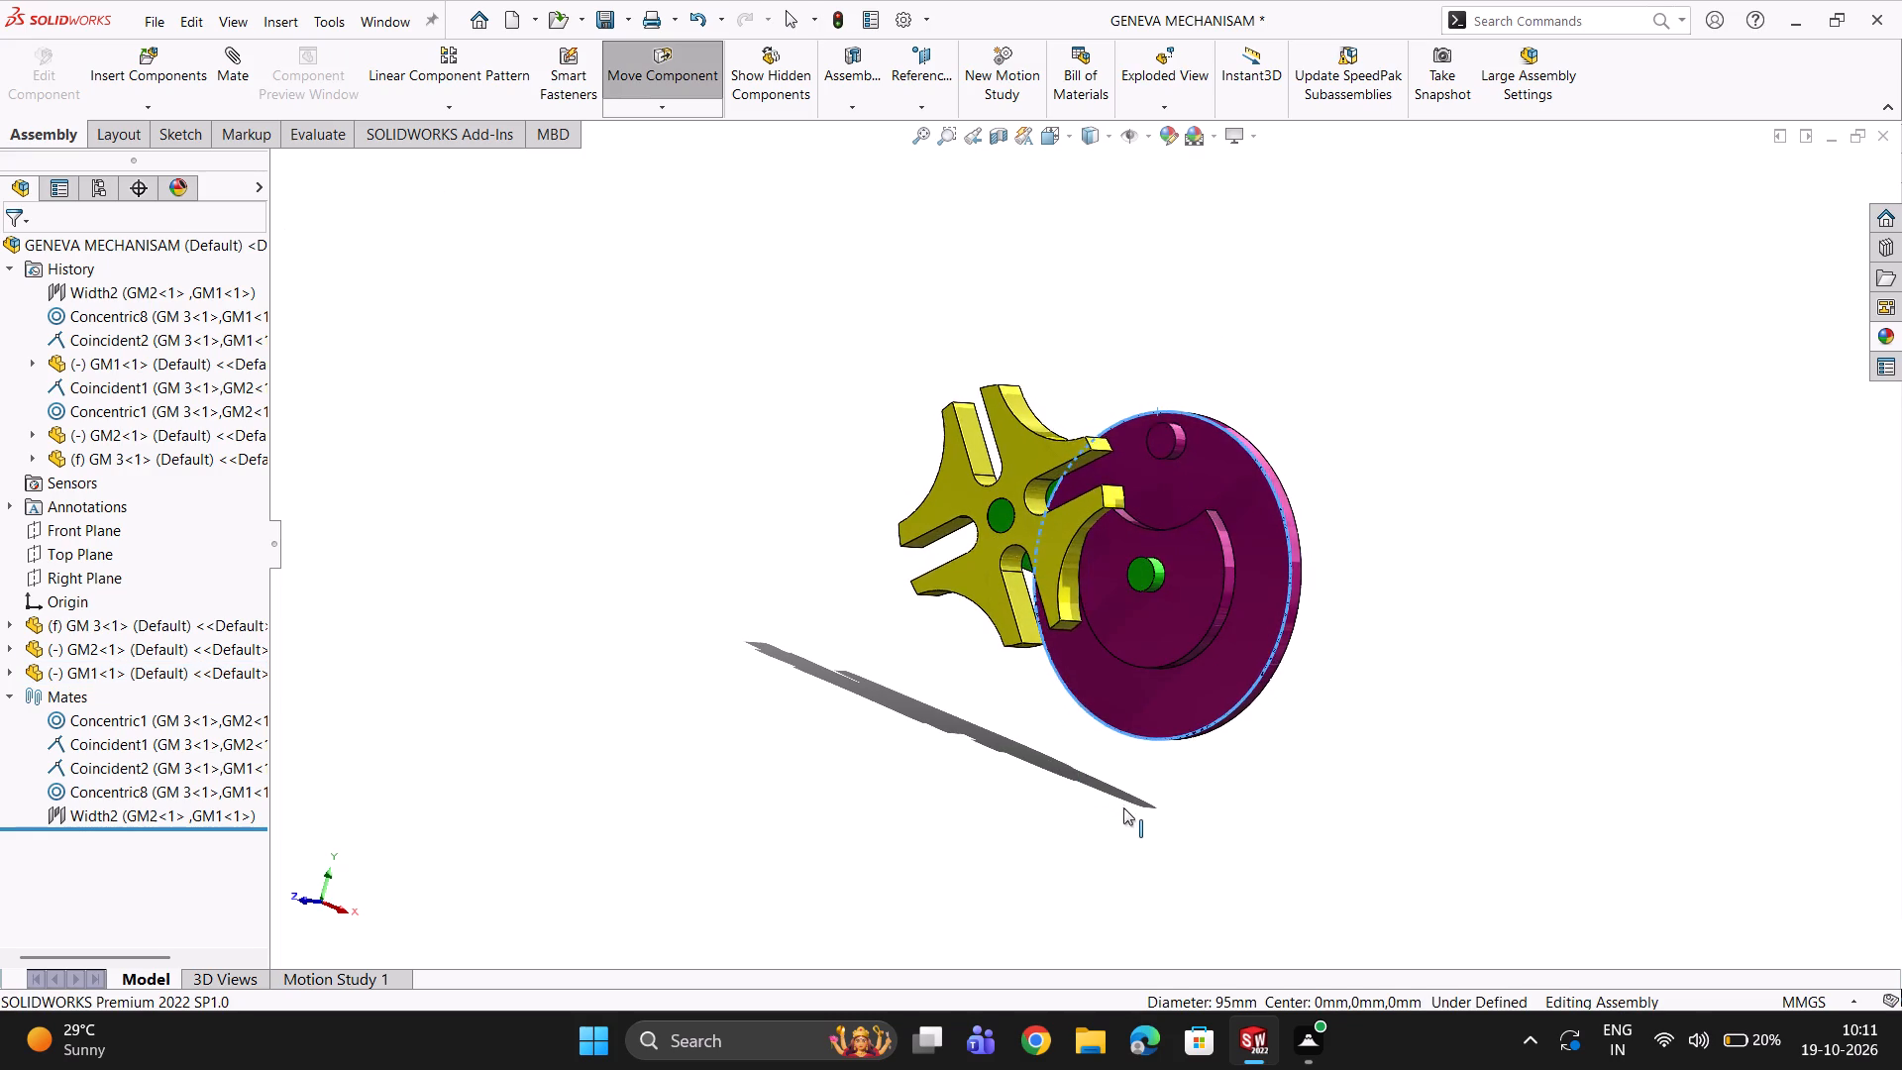
{"action": "left_click_drag", "start_coordinate": [1123, 807], "coordinate": [1458, 568]}
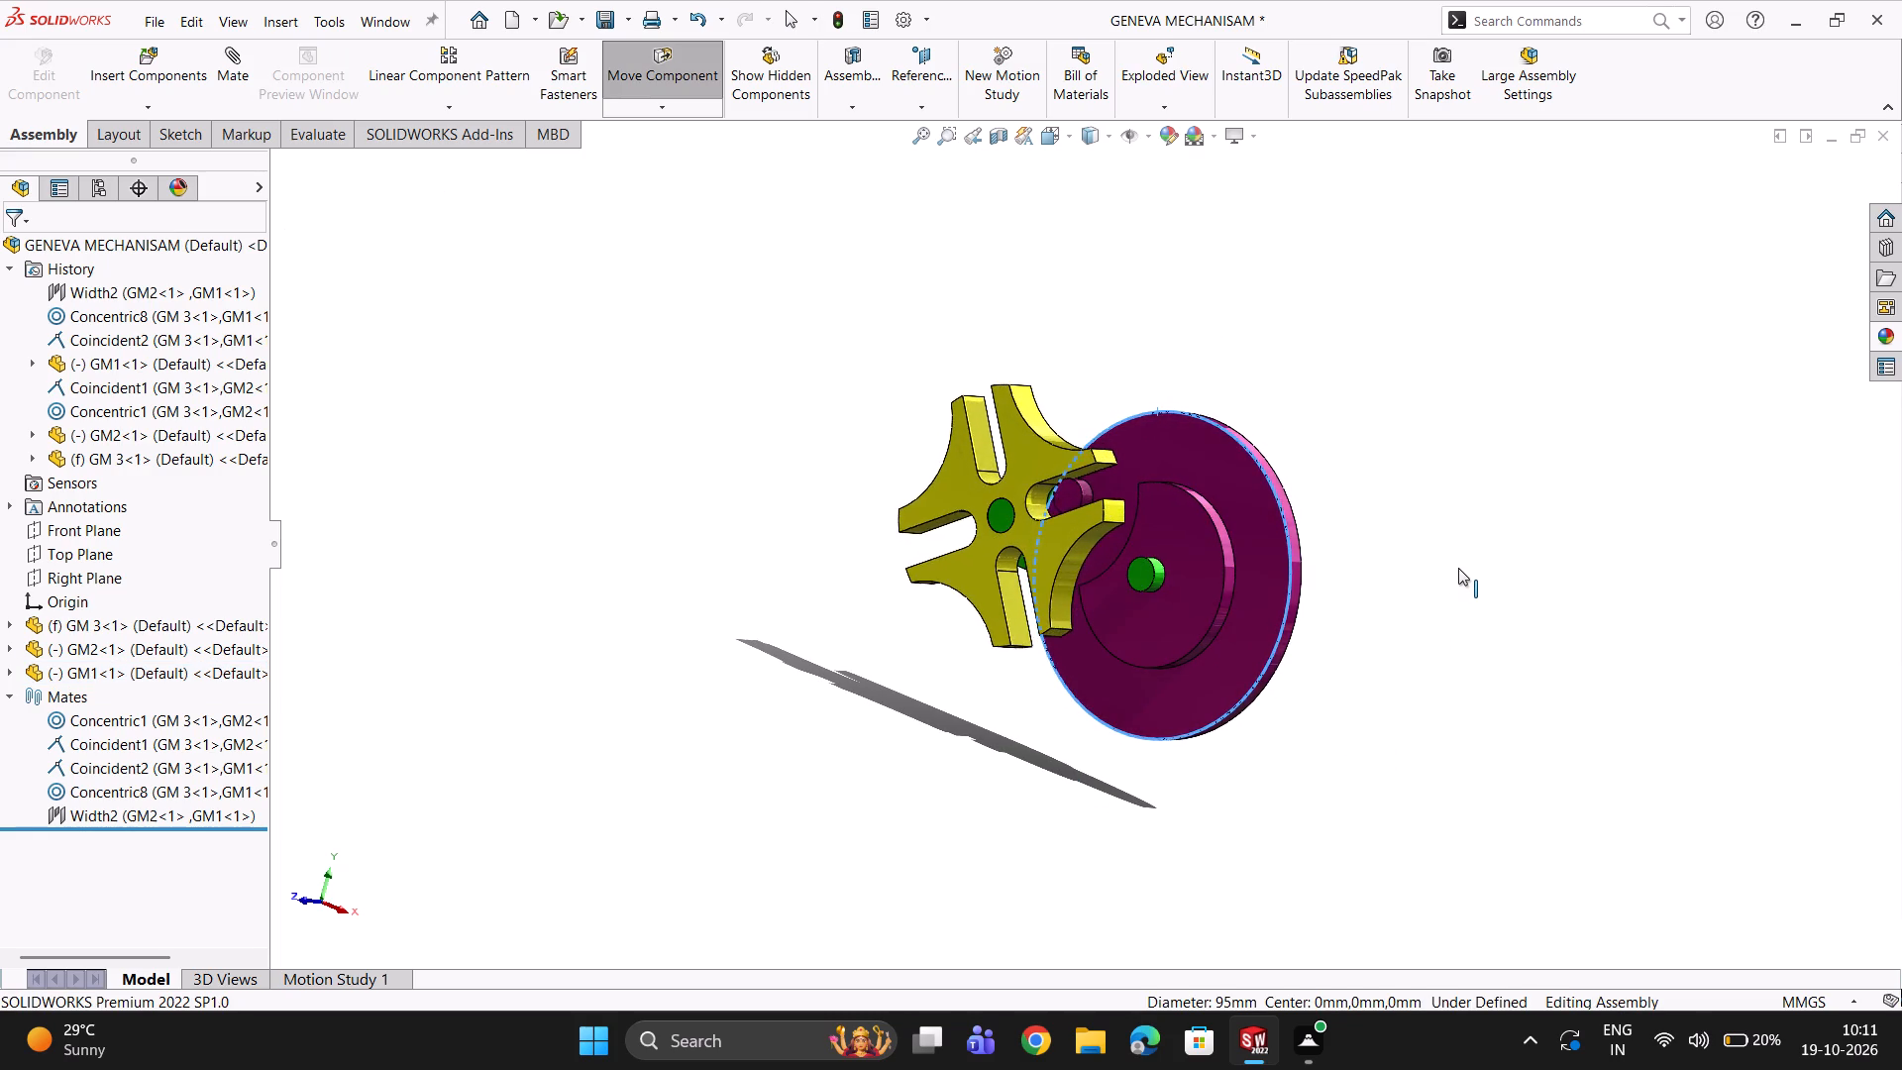
{"action": "left_click_drag", "start_coordinate": [1458, 568], "coordinate": [1277, 321]}
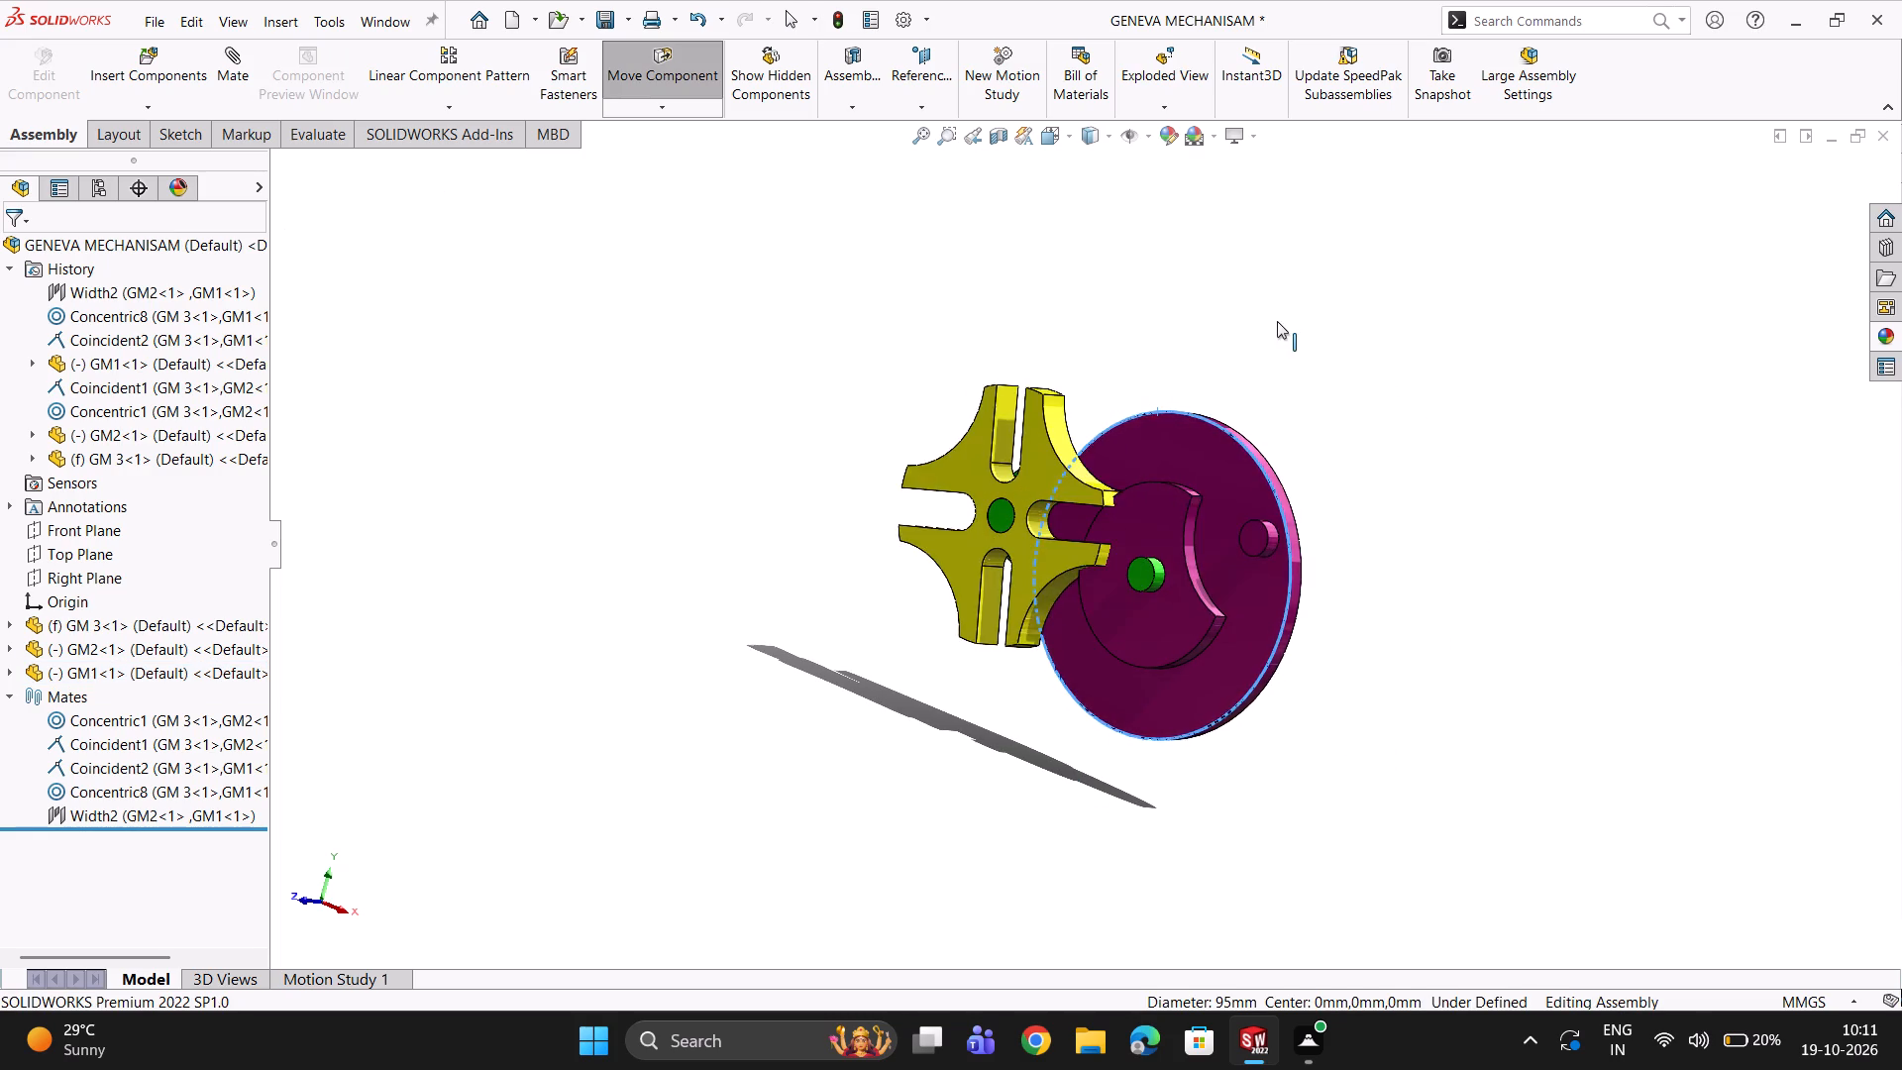
{"action": "left_click_drag", "start_coordinate": [1277, 321], "coordinate": [1070, 752]}
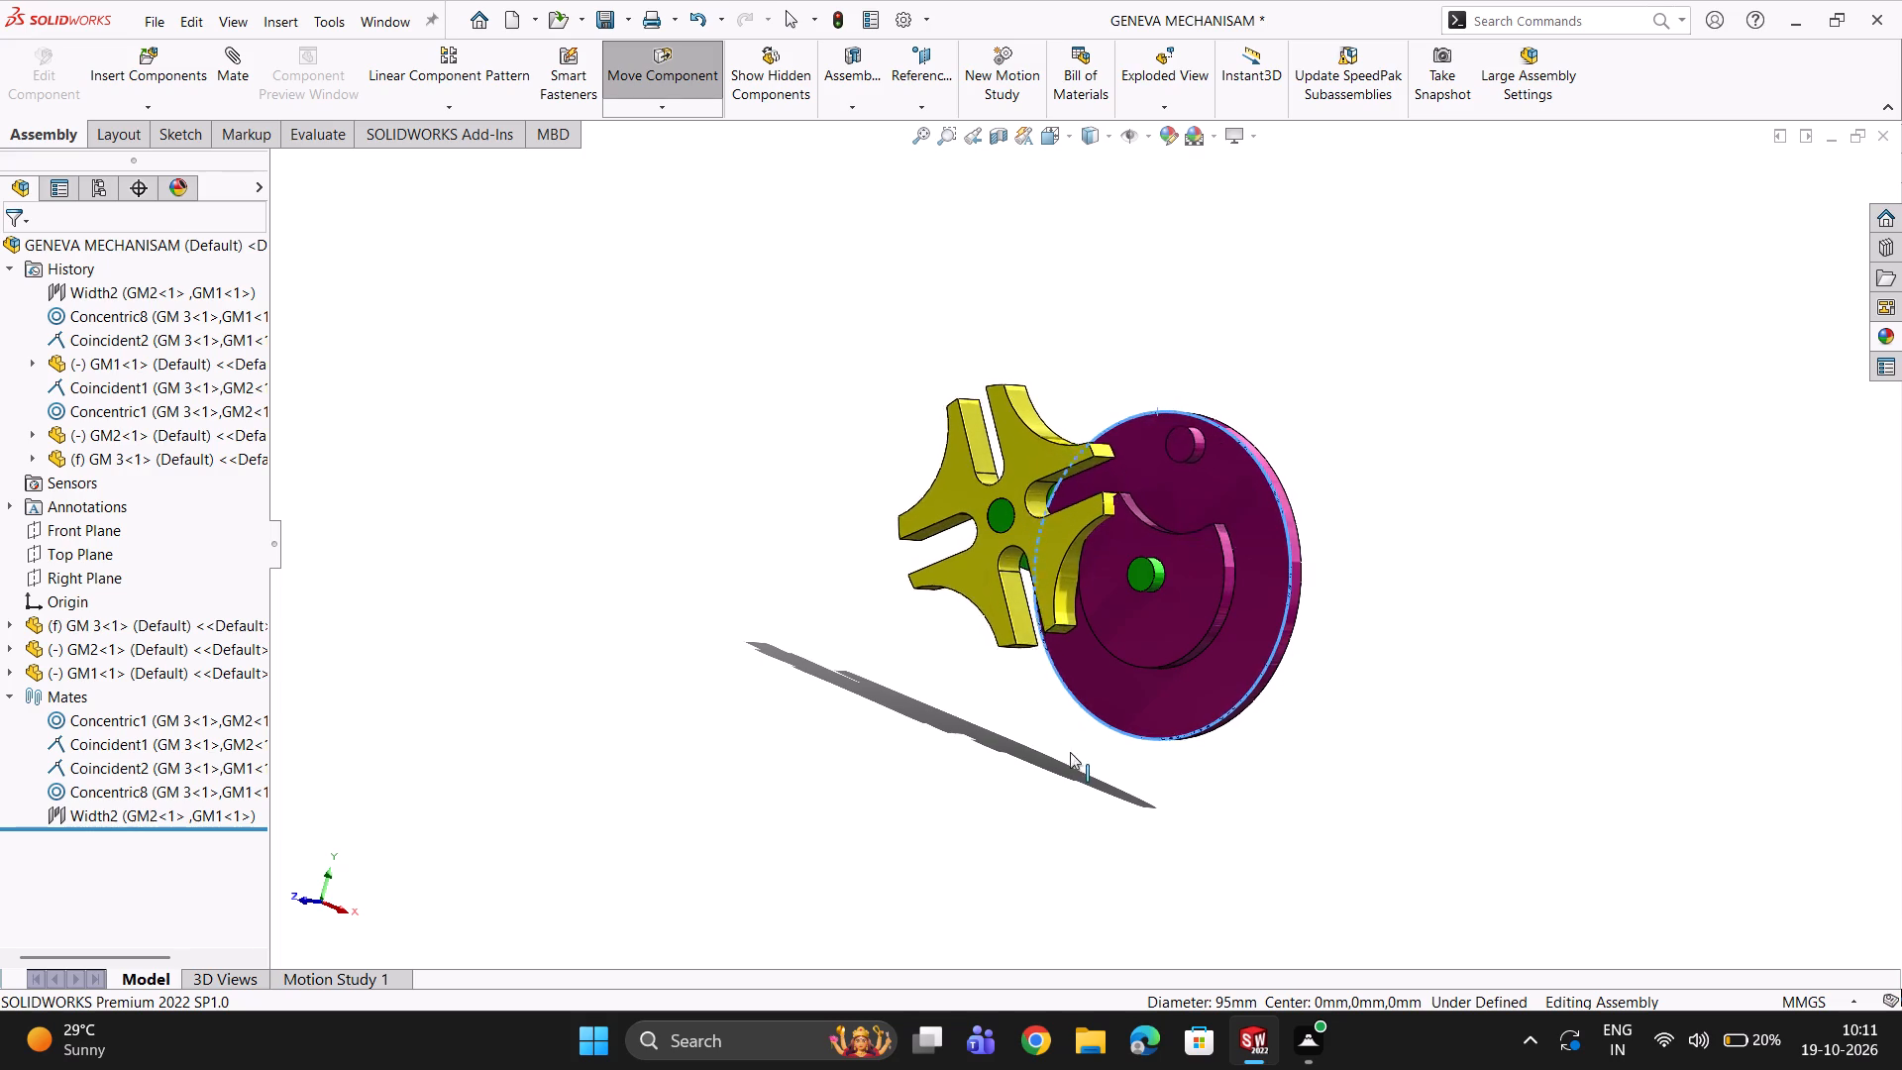
{"action": "left_click_drag", "start_coordinate": [1070, 752], "coordinate": [1213, 385]}
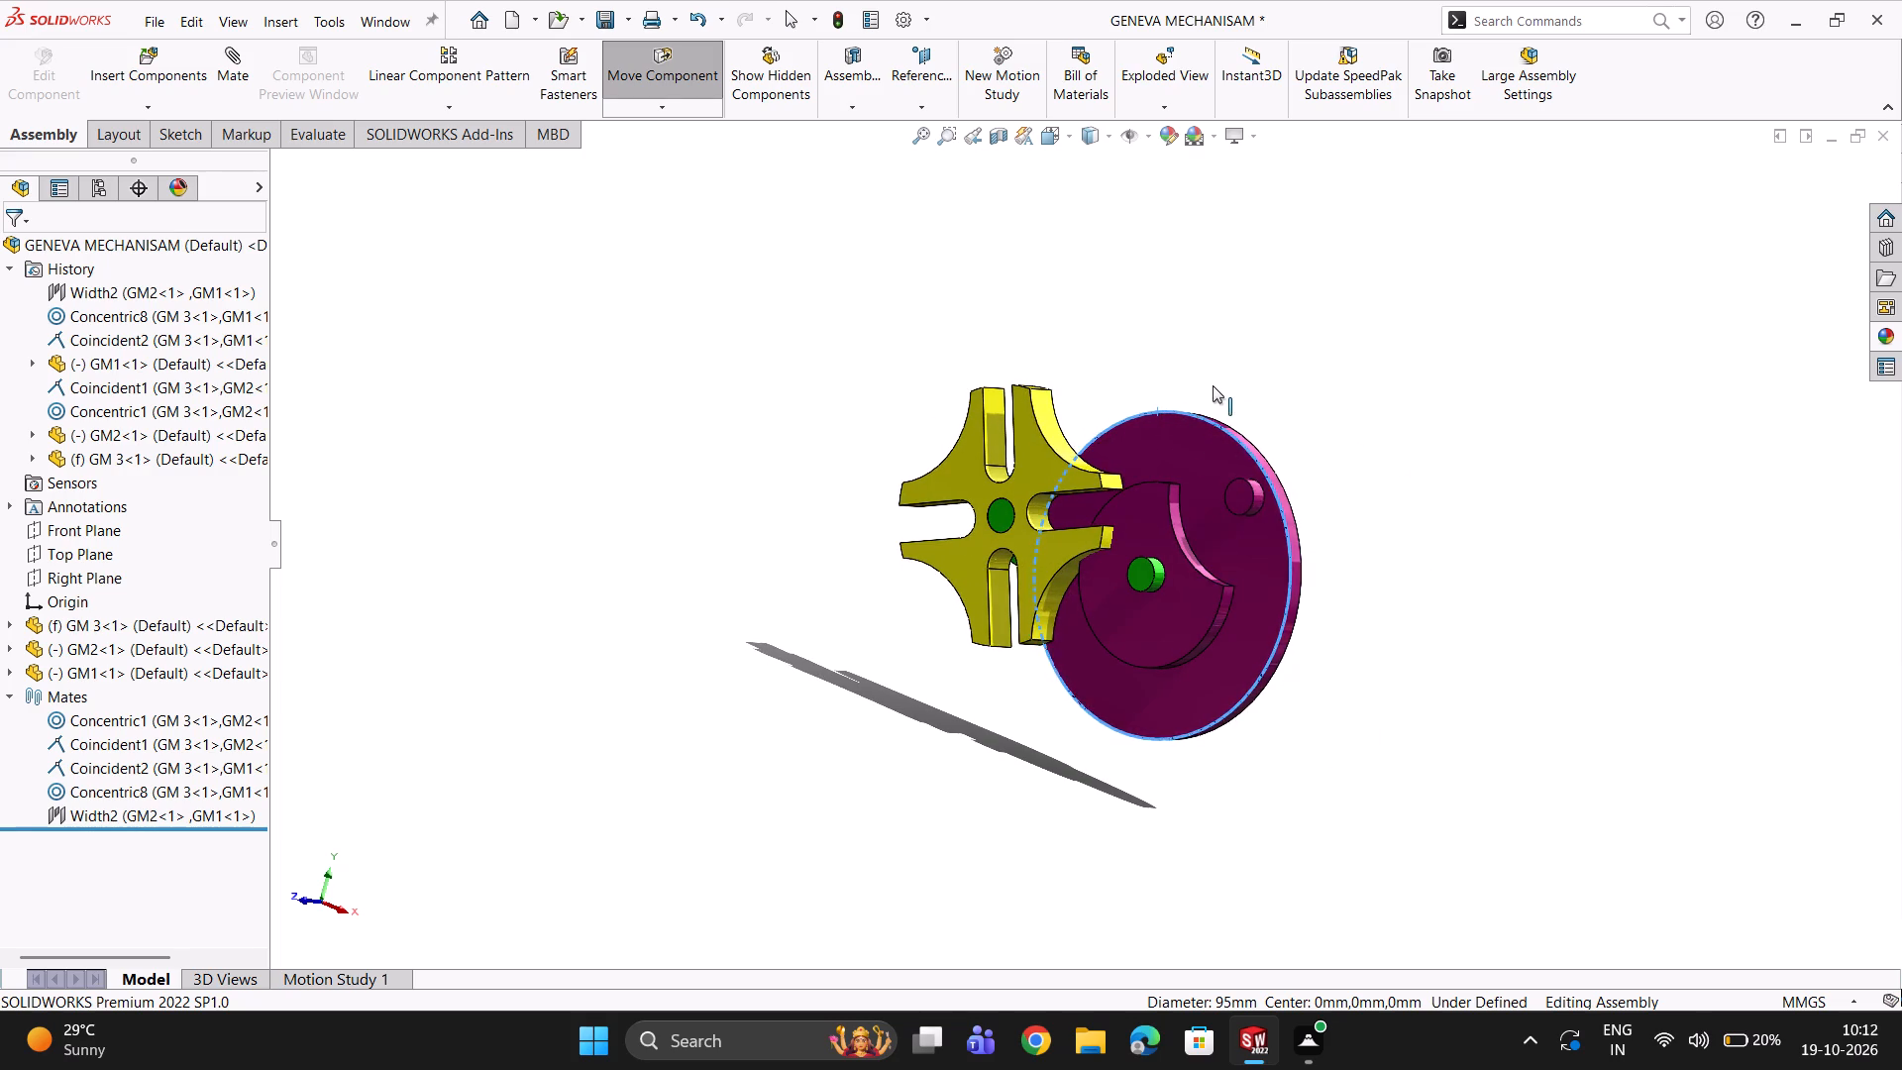
{"action": "left_click_drag", "start_coordinate": [1213, 385], "coordinate": [1079, 434]}
{"action": "scroll", "coordinate": [1154, 440], "scroll_direction": "down", "scroll_amount": 3}
{"action": "scroll", "coordinate": [1164, 490], "scroll_direction": "up", "scroll_amount": 1}
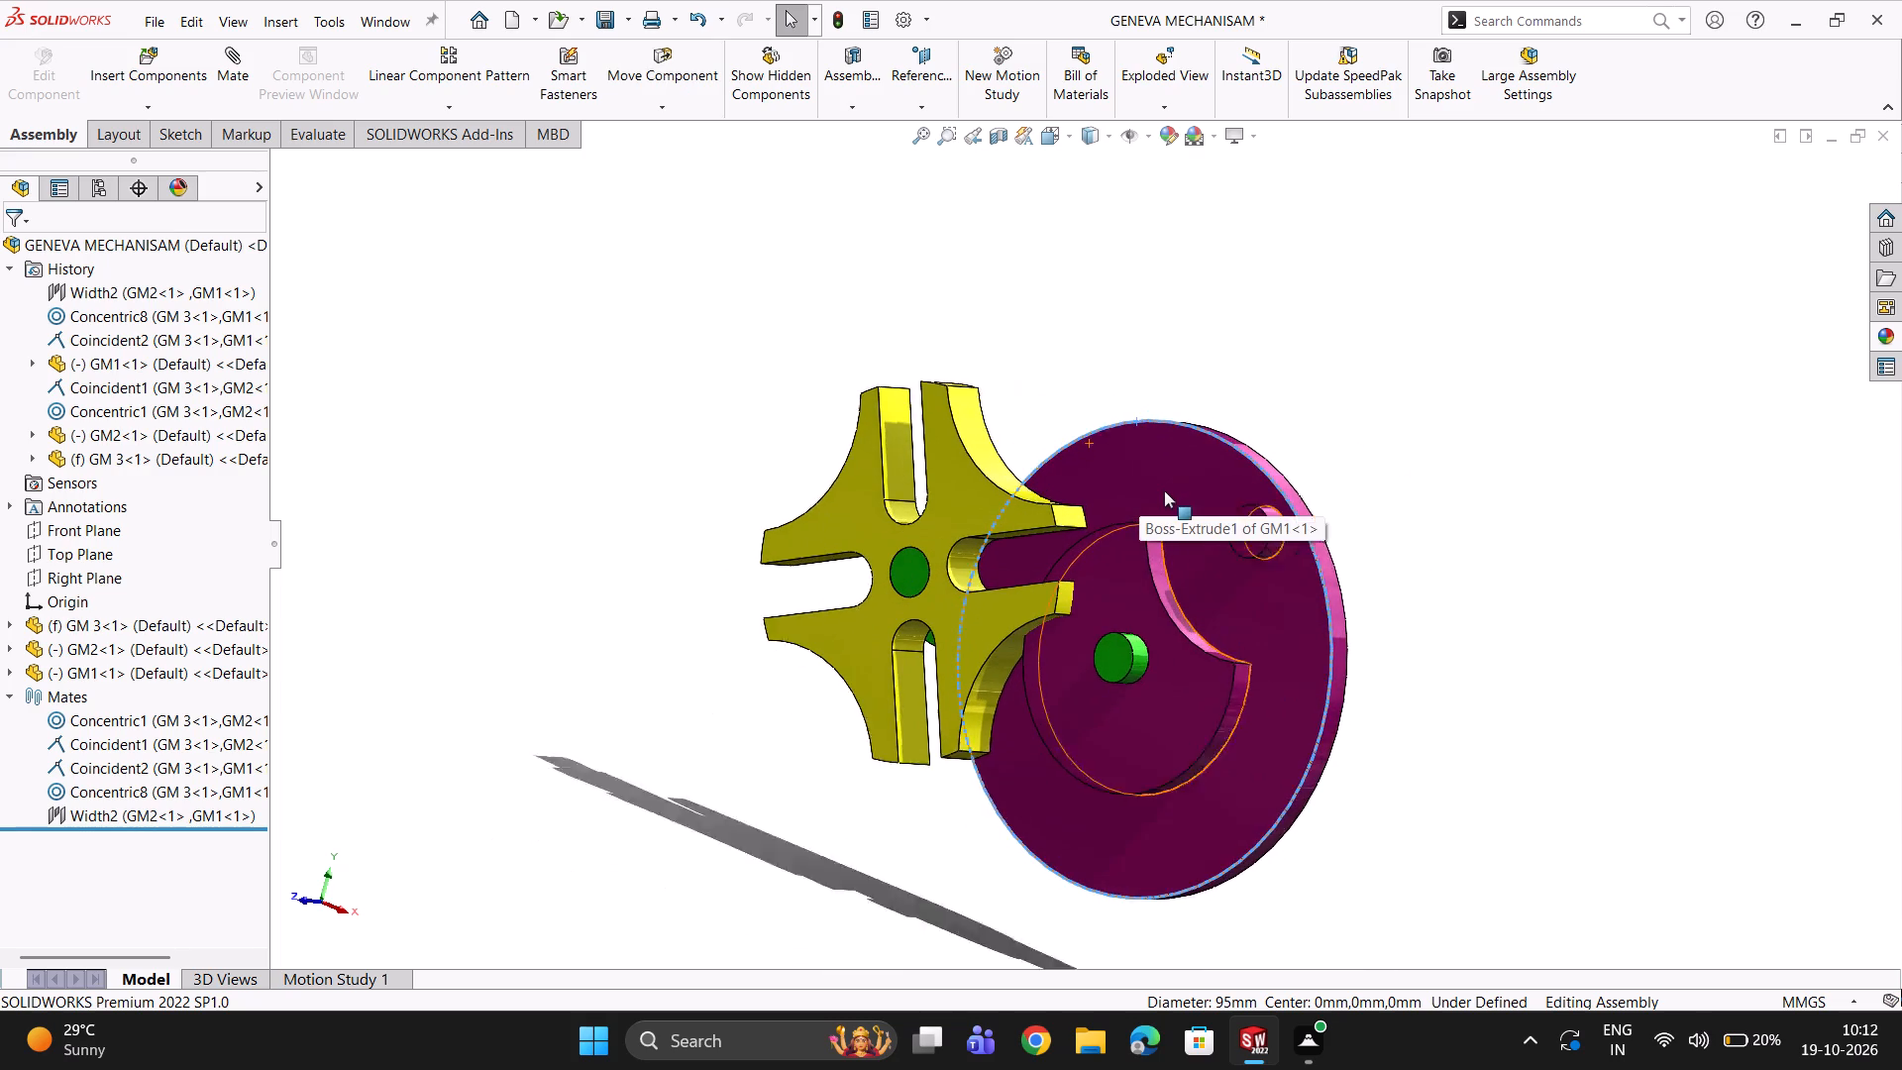
{"action": "scroll", "coordinate": [1164, 490], "scroll_direction": "up", "scroll_amount": 1}
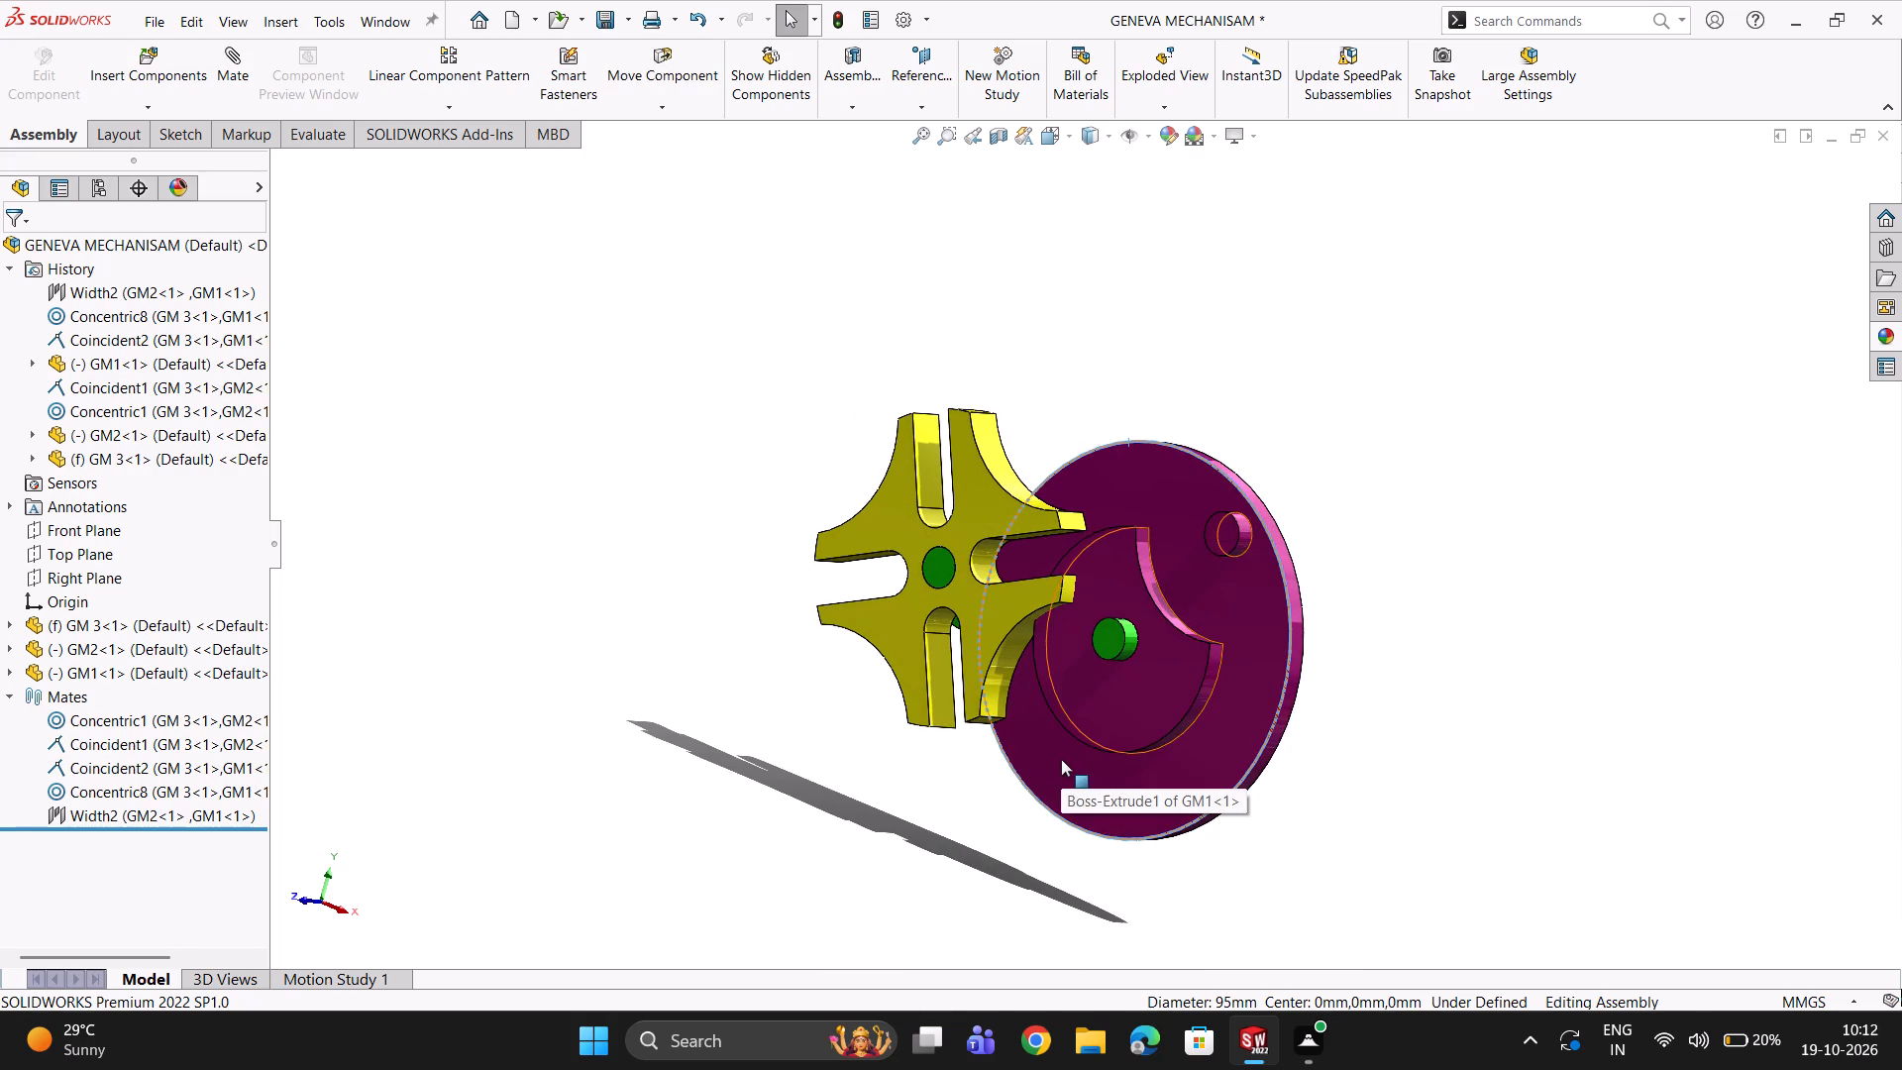
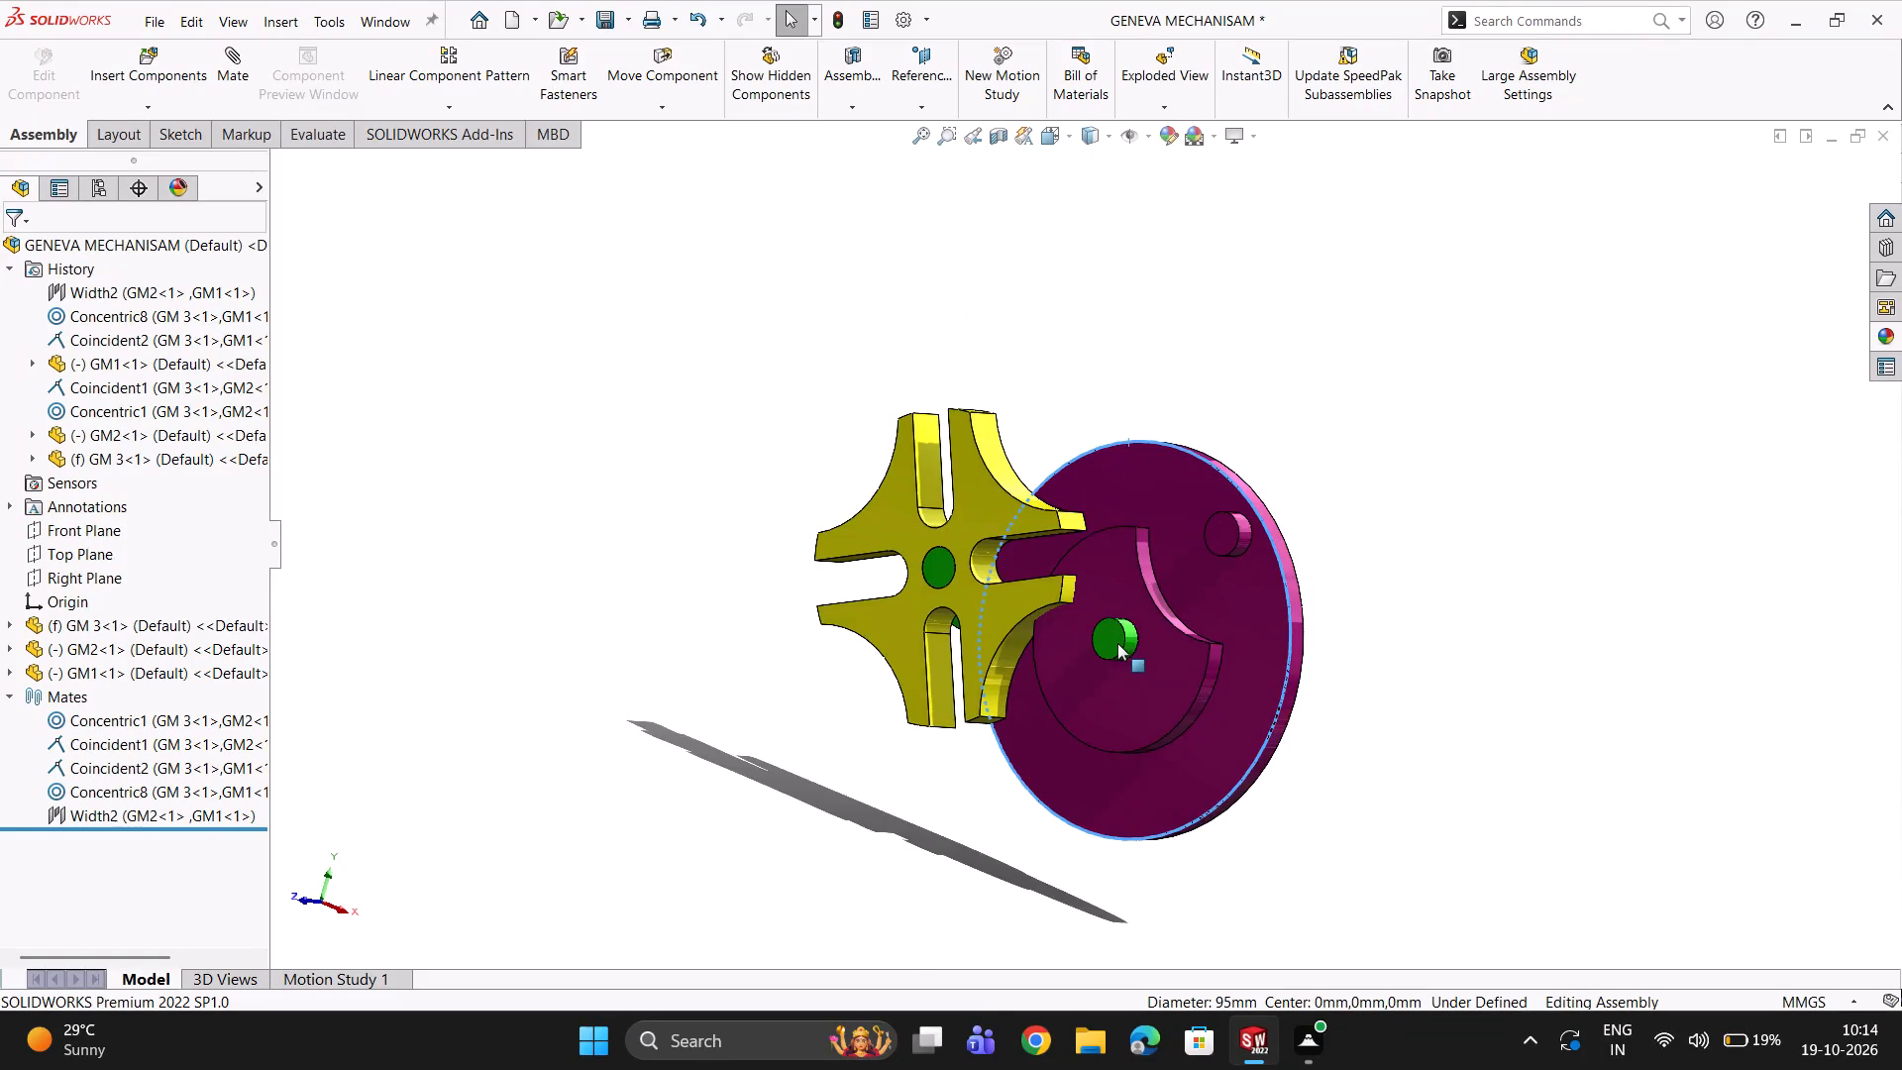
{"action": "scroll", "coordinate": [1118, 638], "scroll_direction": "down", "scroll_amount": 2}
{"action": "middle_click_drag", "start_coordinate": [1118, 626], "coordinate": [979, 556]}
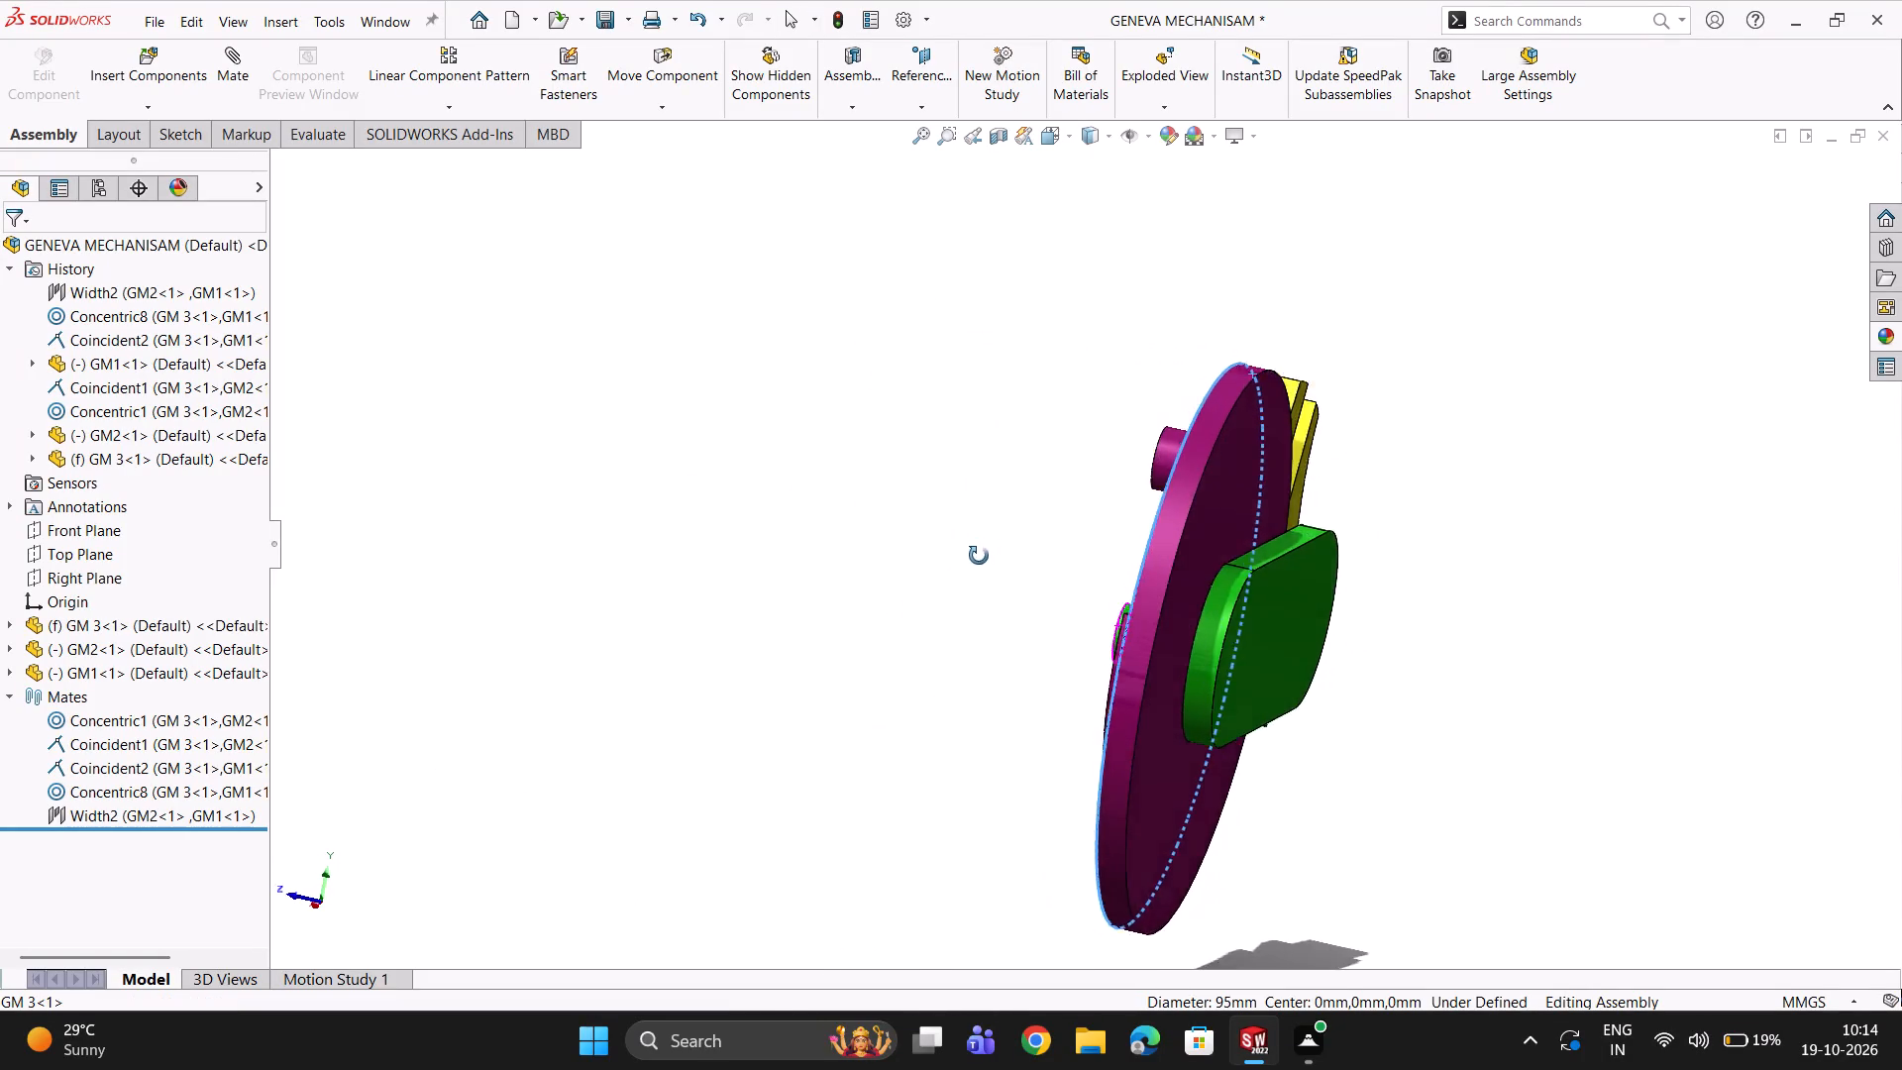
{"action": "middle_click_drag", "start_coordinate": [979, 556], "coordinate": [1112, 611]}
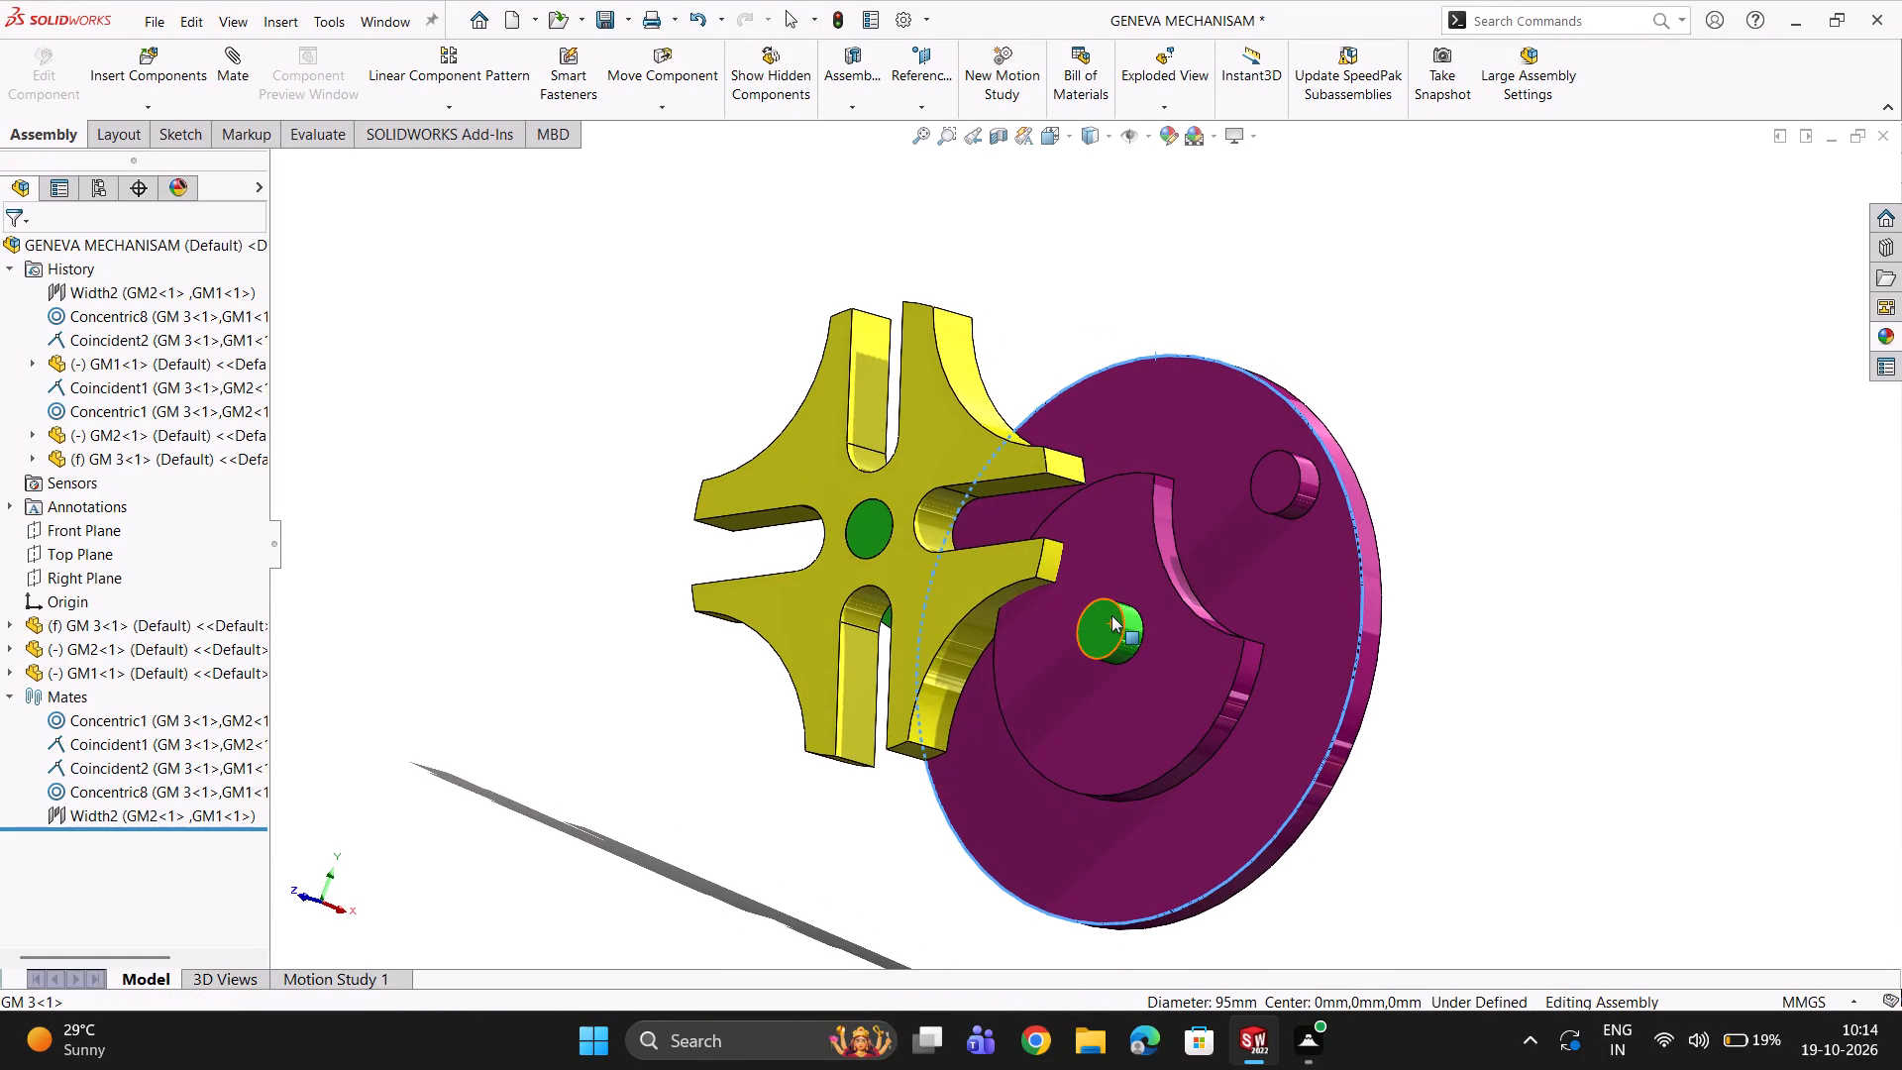
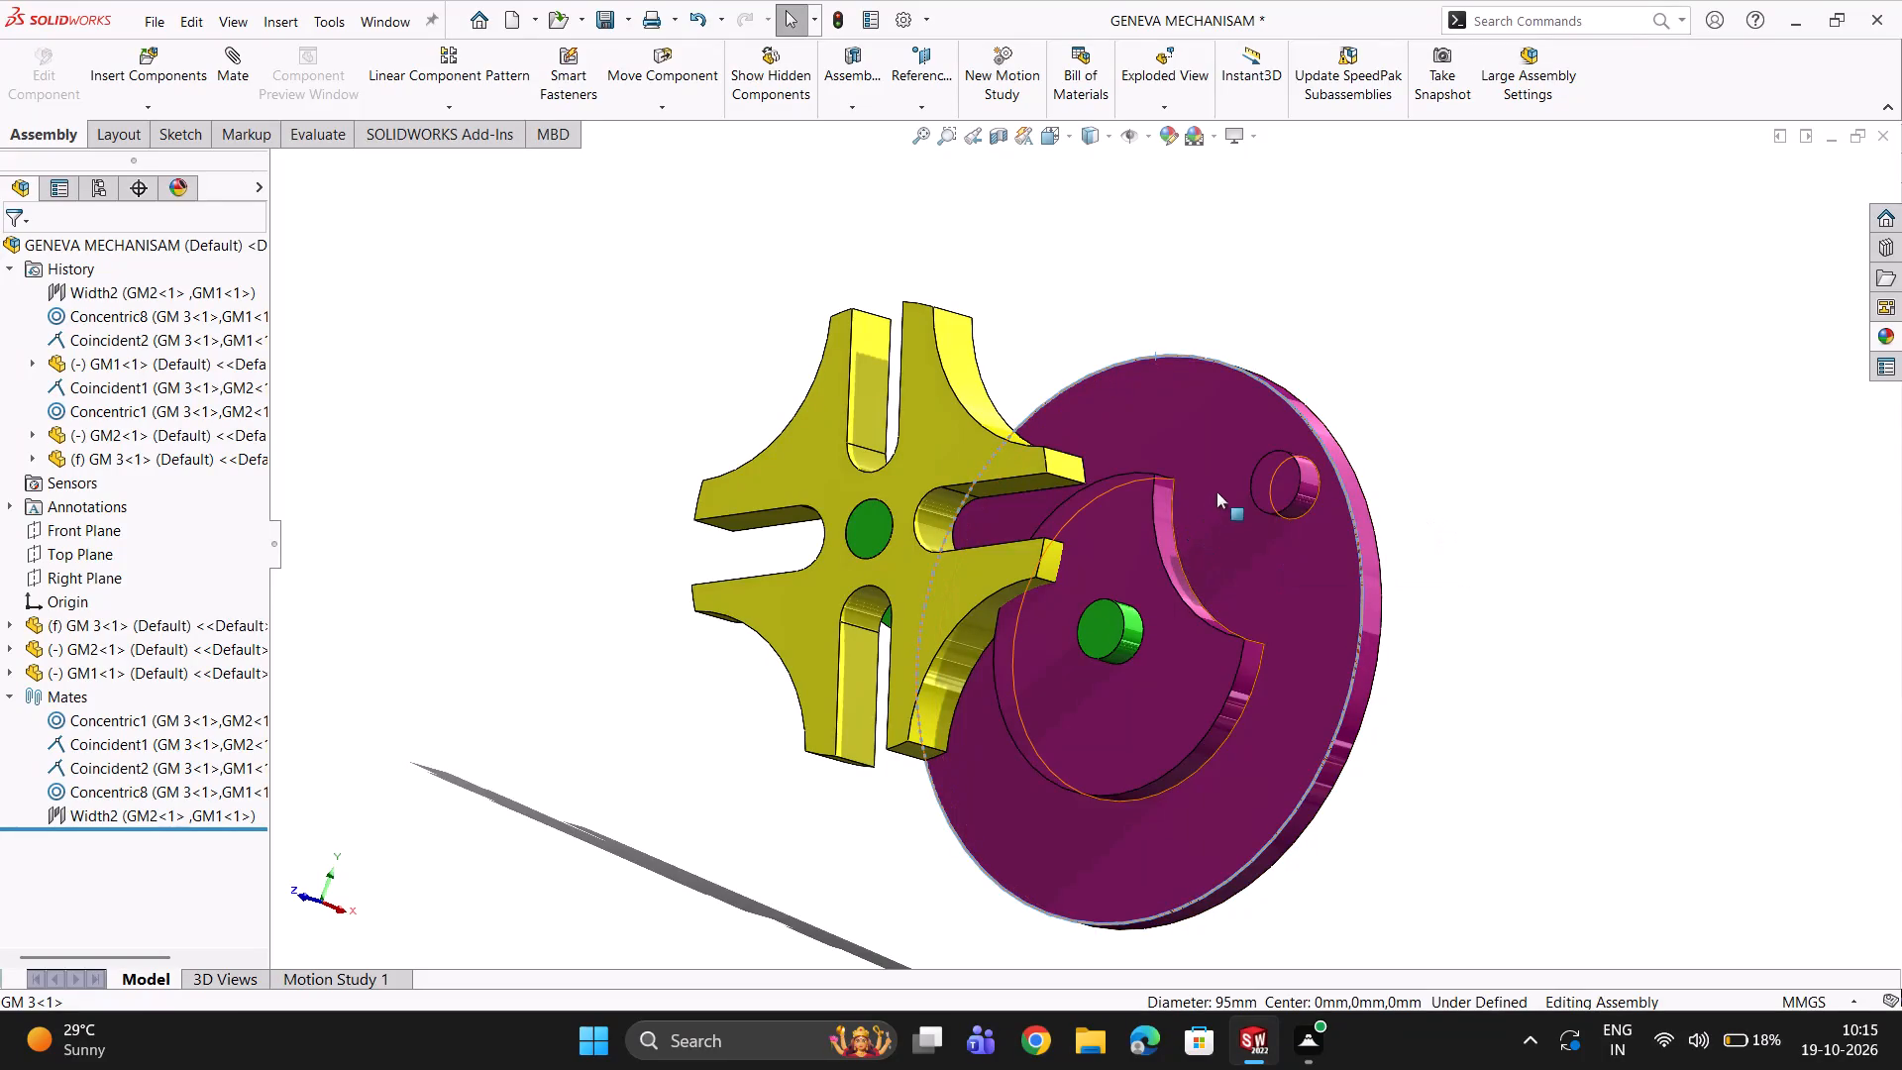
Inspect the concave arc in the GM1 drive wheel's base sketch, leave it unedited and return to the assembly.
{"action": "left_click", "coordinate": [1219, 486]}
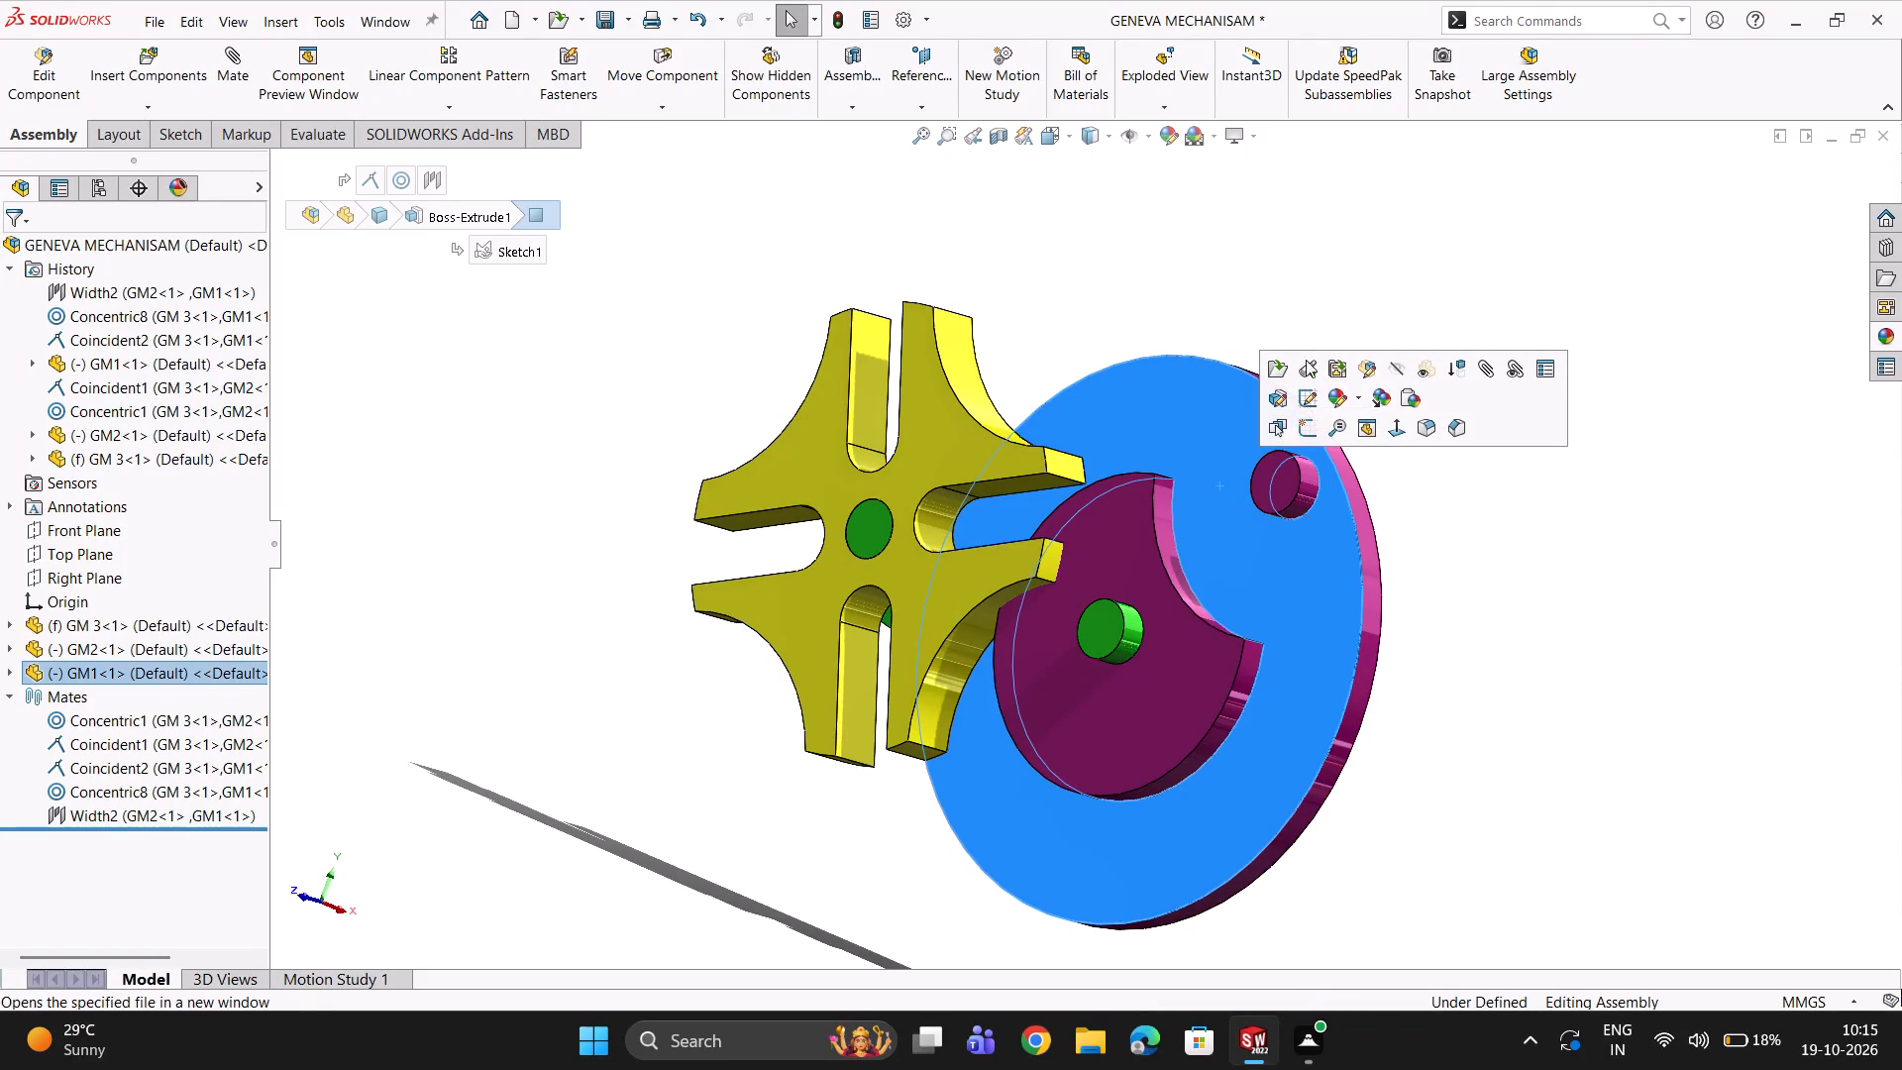
{"action": "left_click", "coordinate": [1310, 397]}
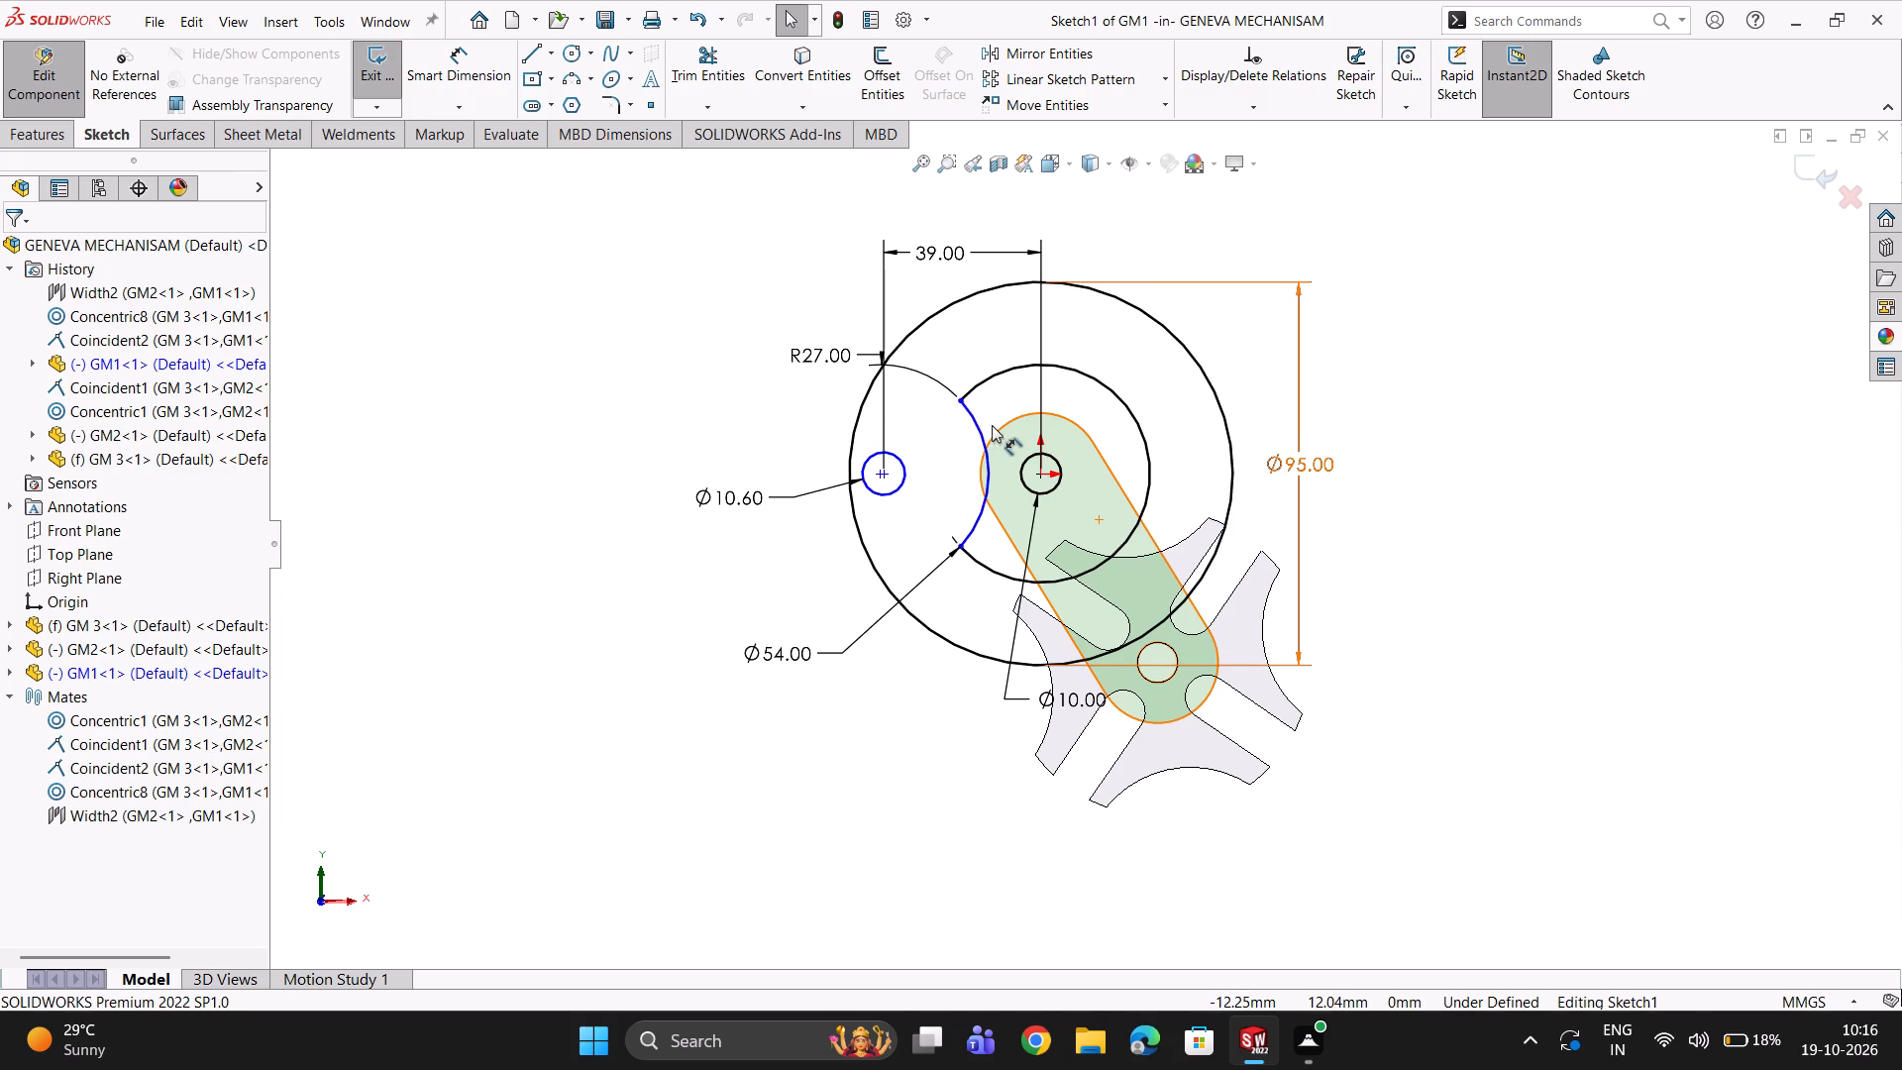
{"action": "left_click", "coordinate": [988, 477]}
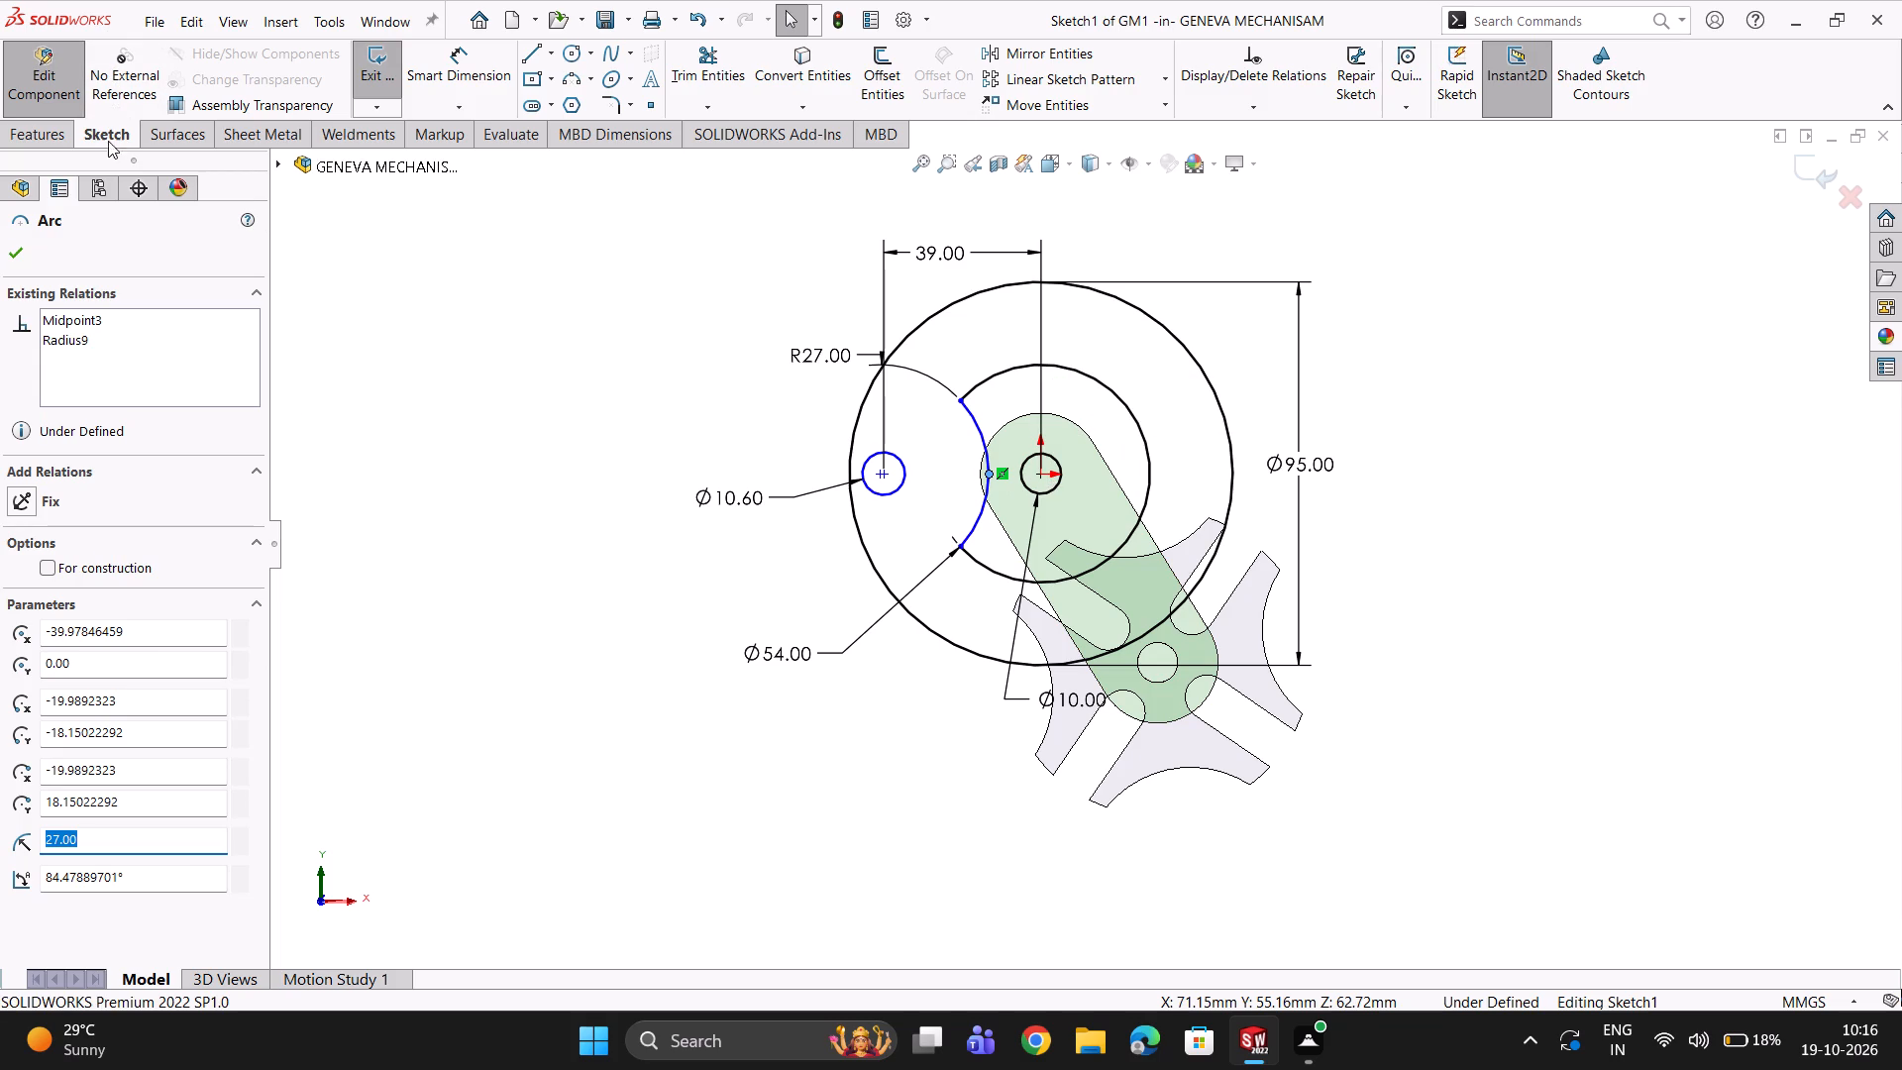
{"action": "key", "text": "Escape"}
{"action": "key", "text": "Escape"}
{"action": "key", "text": "Escape"}
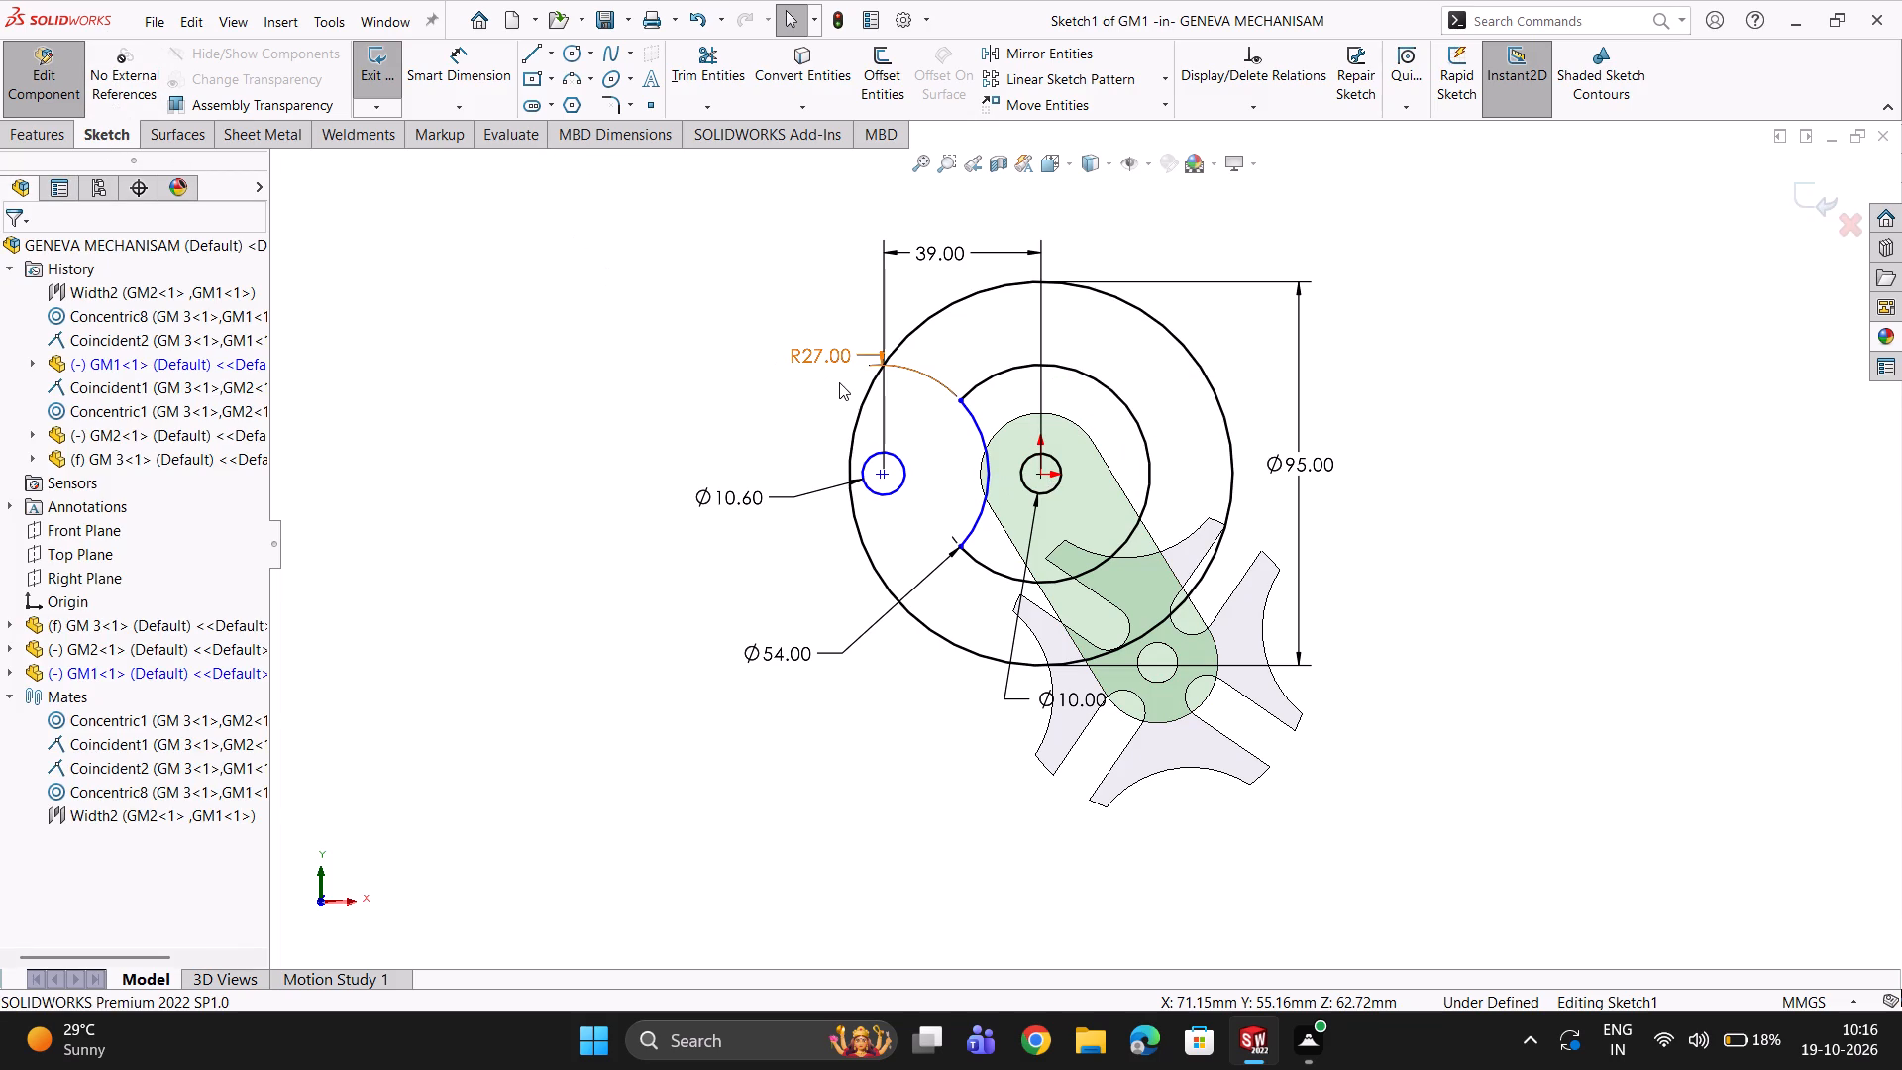
{"action": "key", "text": "ctrl+z"}
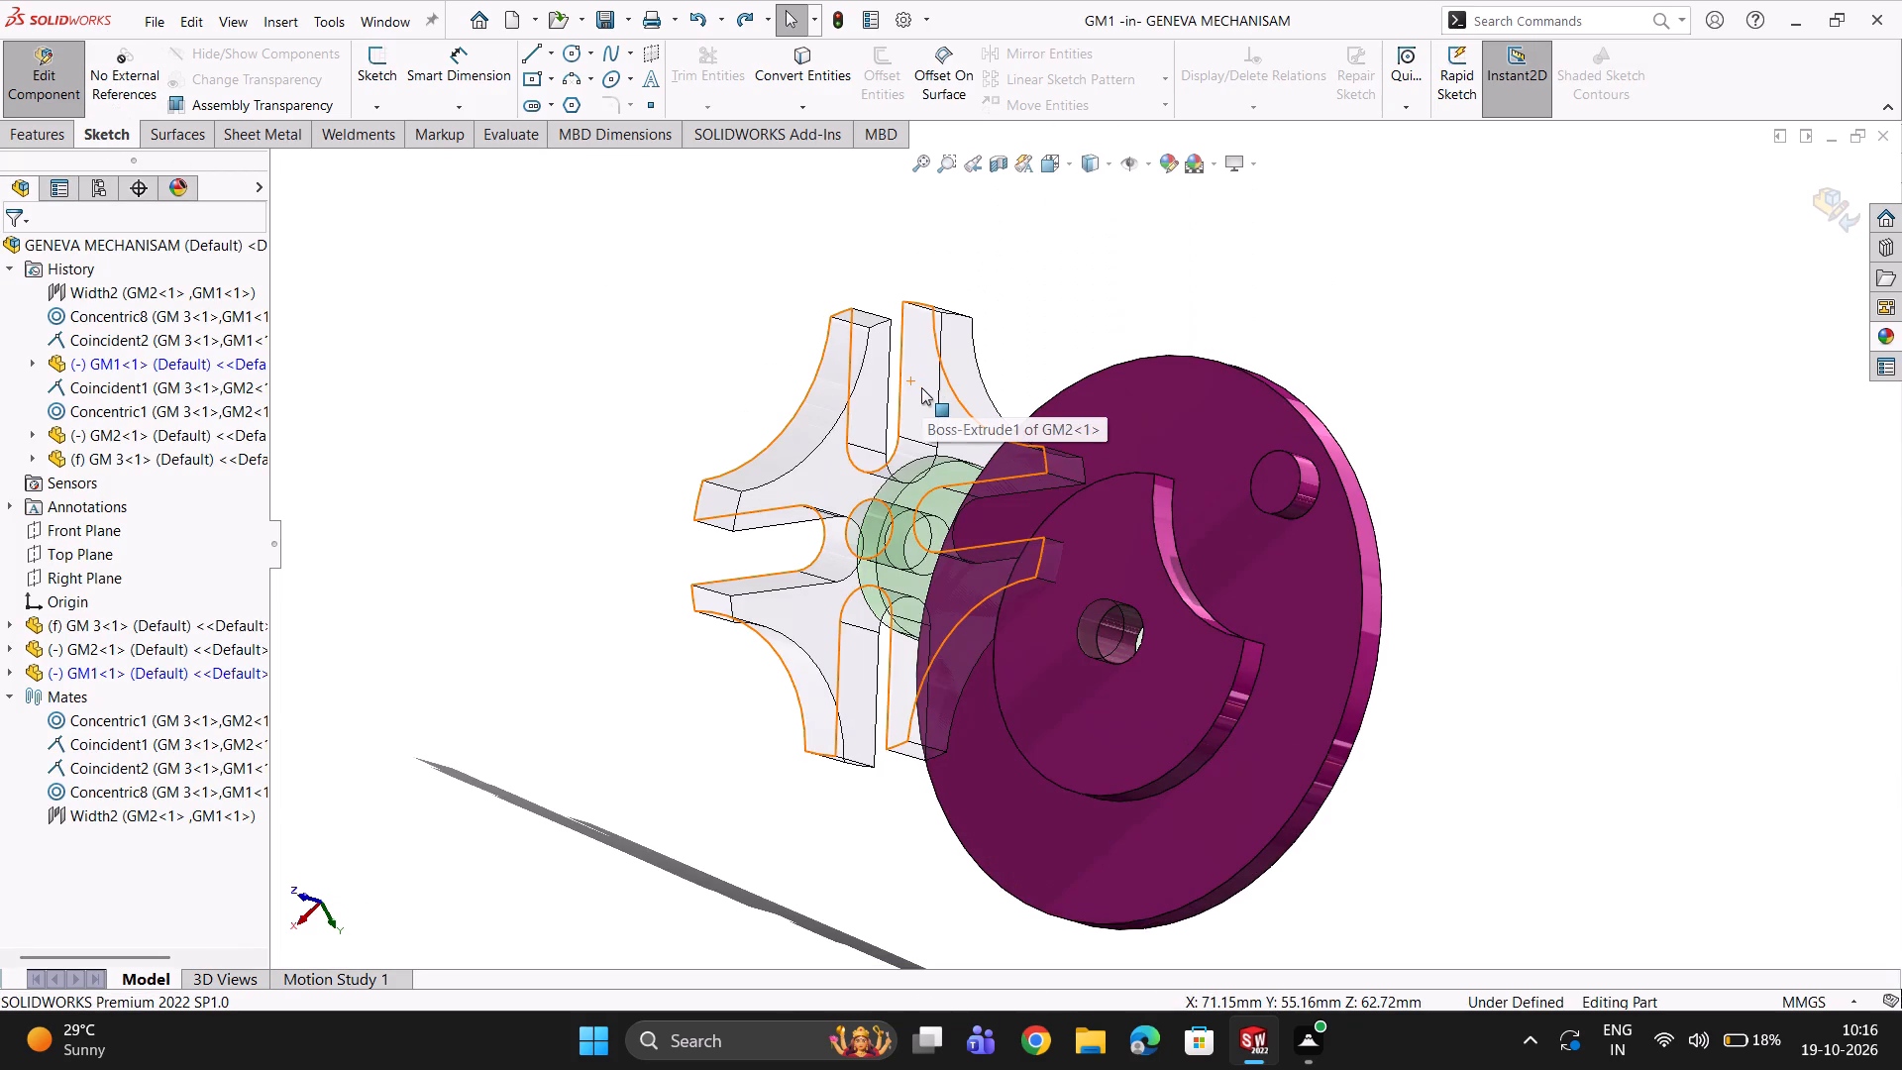
{"action": "key", "text": "Escape"}
{"action": "key", "text": "Escape"}
{"action": "key", "text": "Escape"}
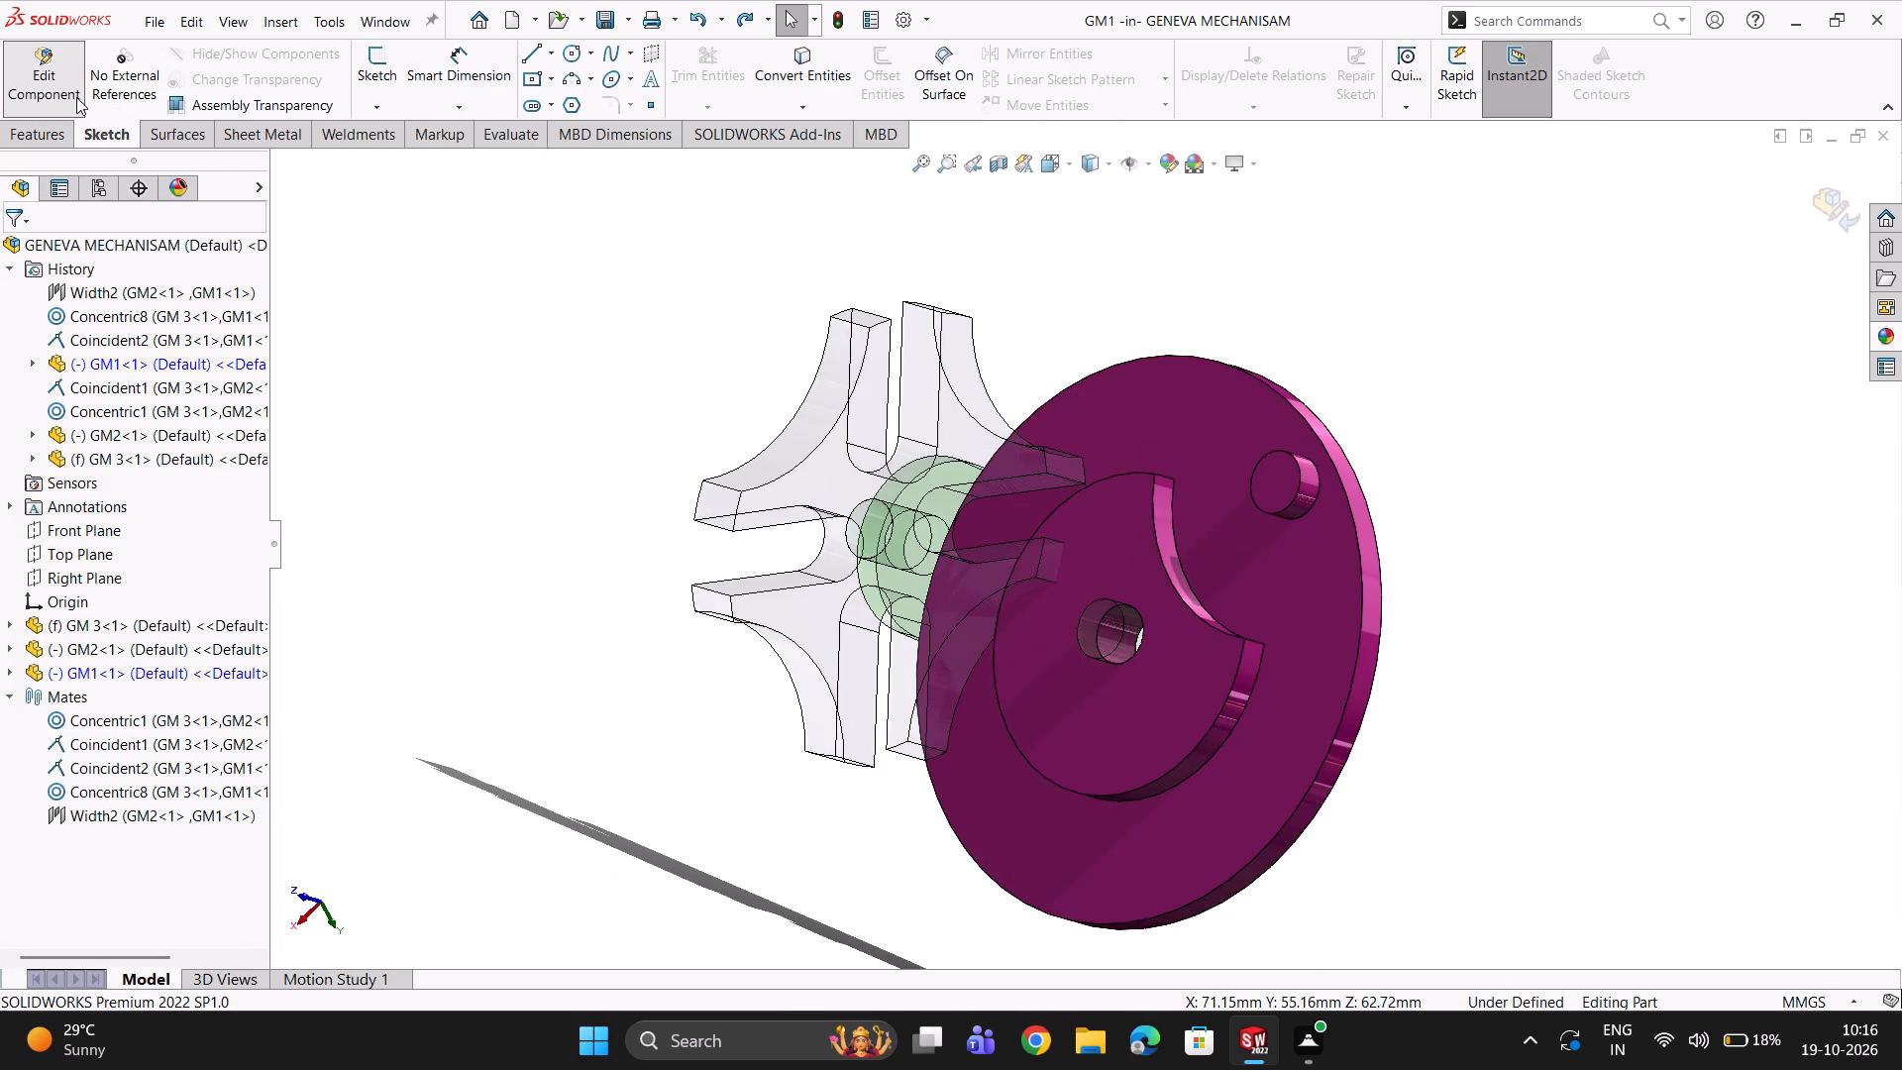
{"action": "left_click", "coordinate": [69, 91]}
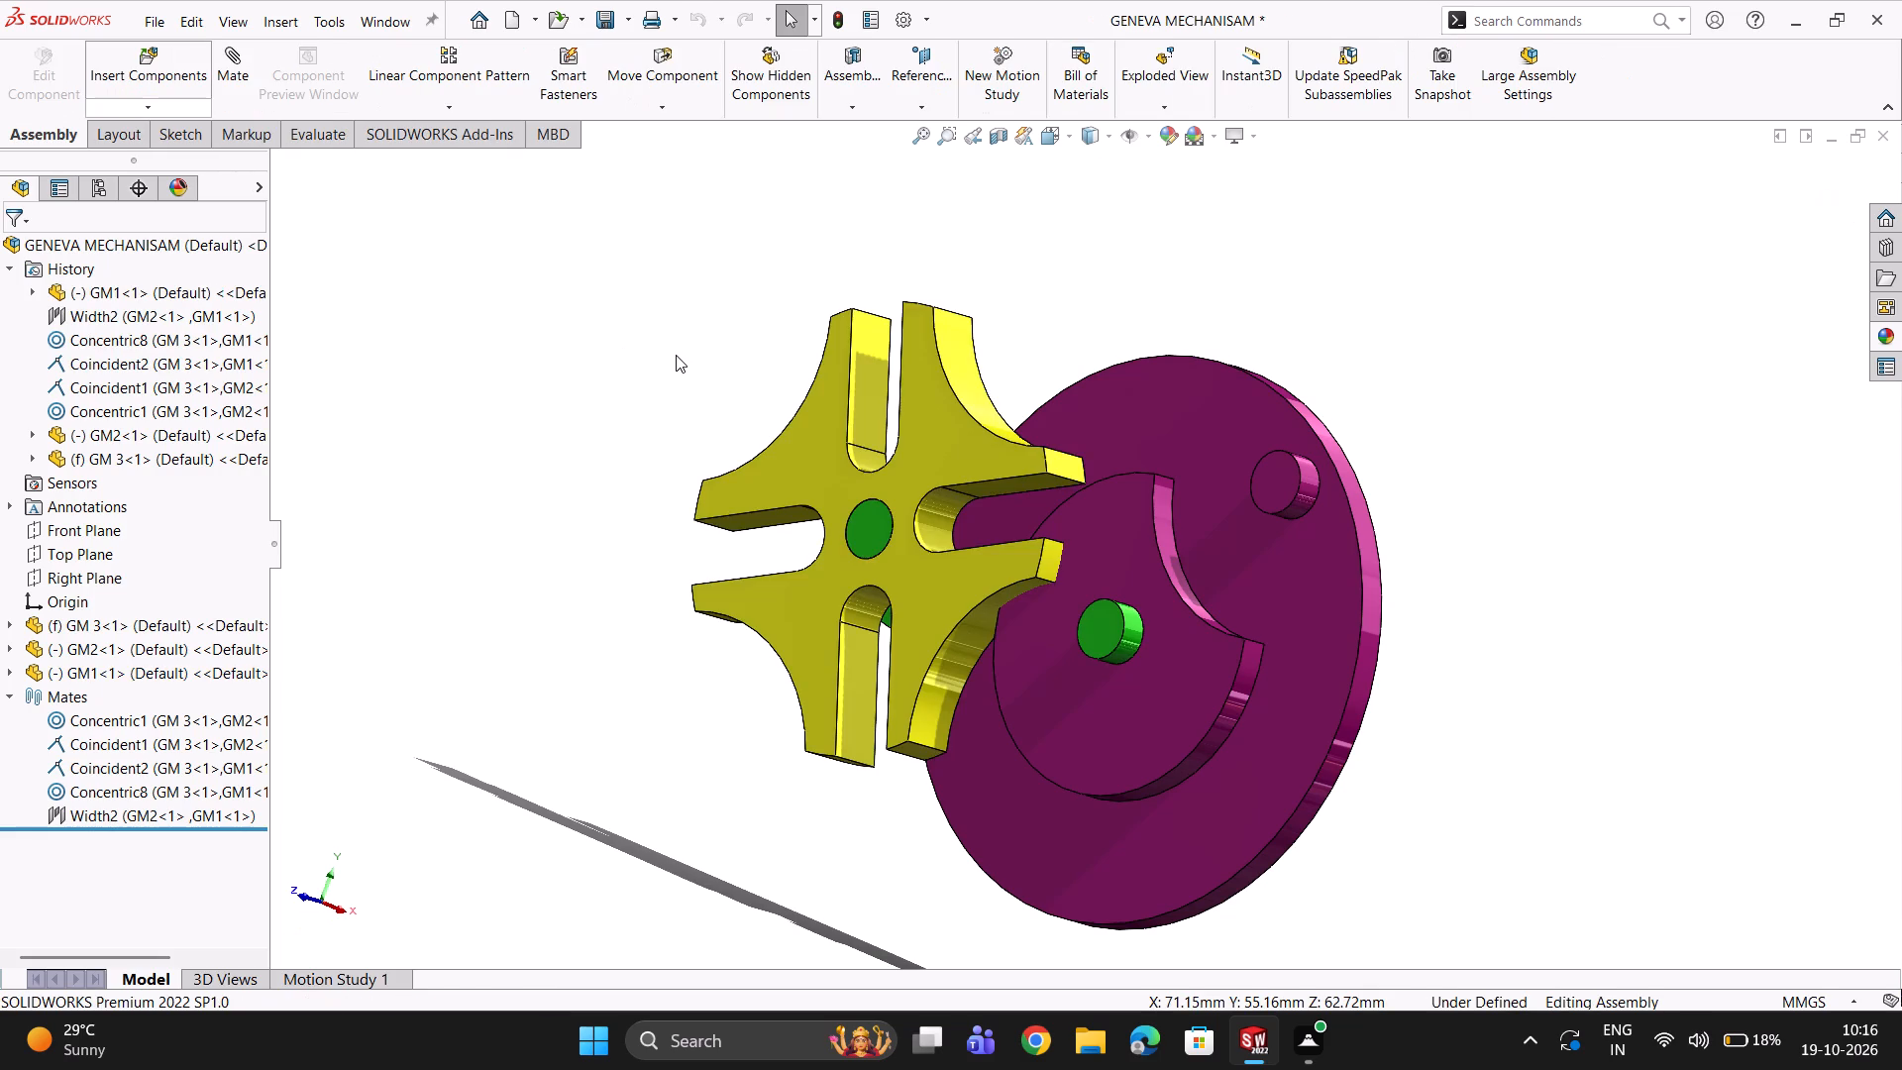
{"action": "left_click", "coordinate": [687, 375]}
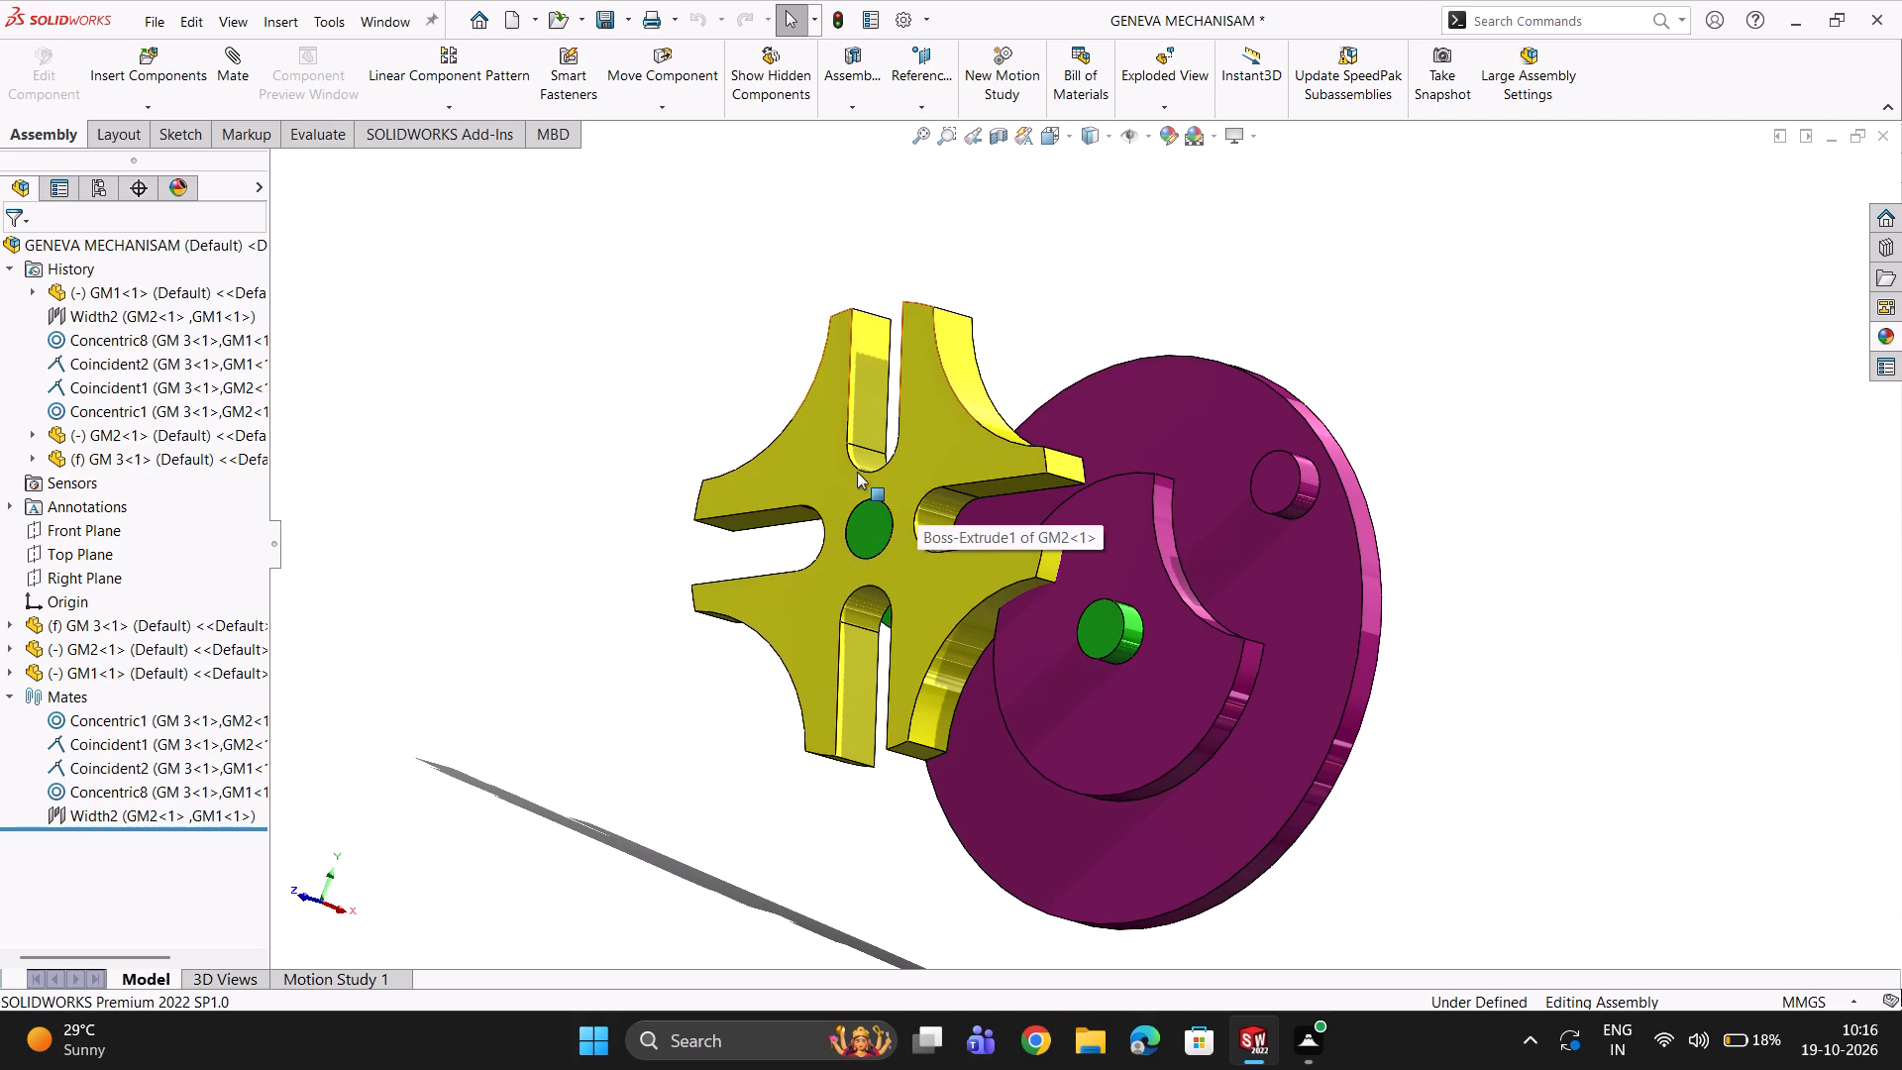
Turn the yellow Geneva wheel by hand until the drive wheel's pin sits in the mouth of its slot.
{"action": "middle_click_drag", "start_coordinate": [1063, 563], "coordinate": [1172, 667]}
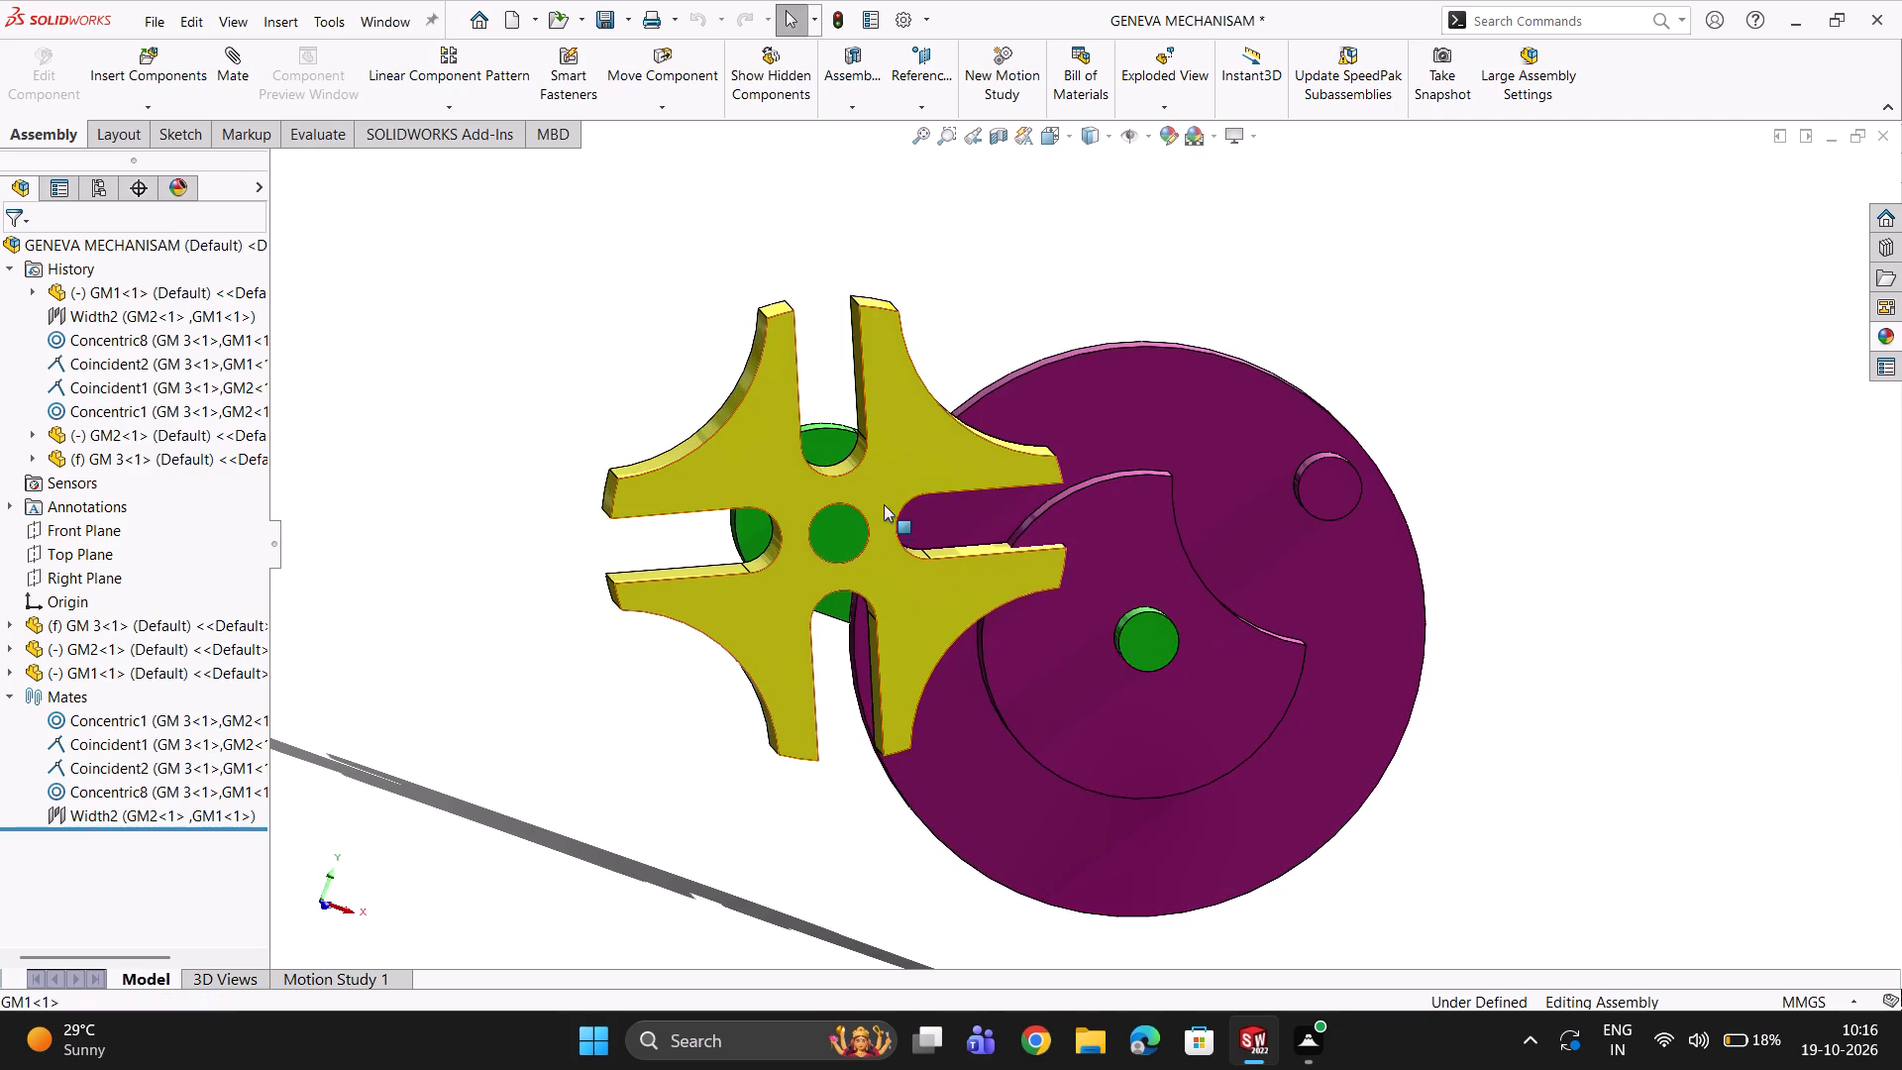
{"action": "scroll", "coordinate": [882, 425], "scroll_direction": "up", "scroll_amount": 2}
{"action": "middle_click_drag", "start_coordinate": [842, 439], "coordinate": [752, 472]}
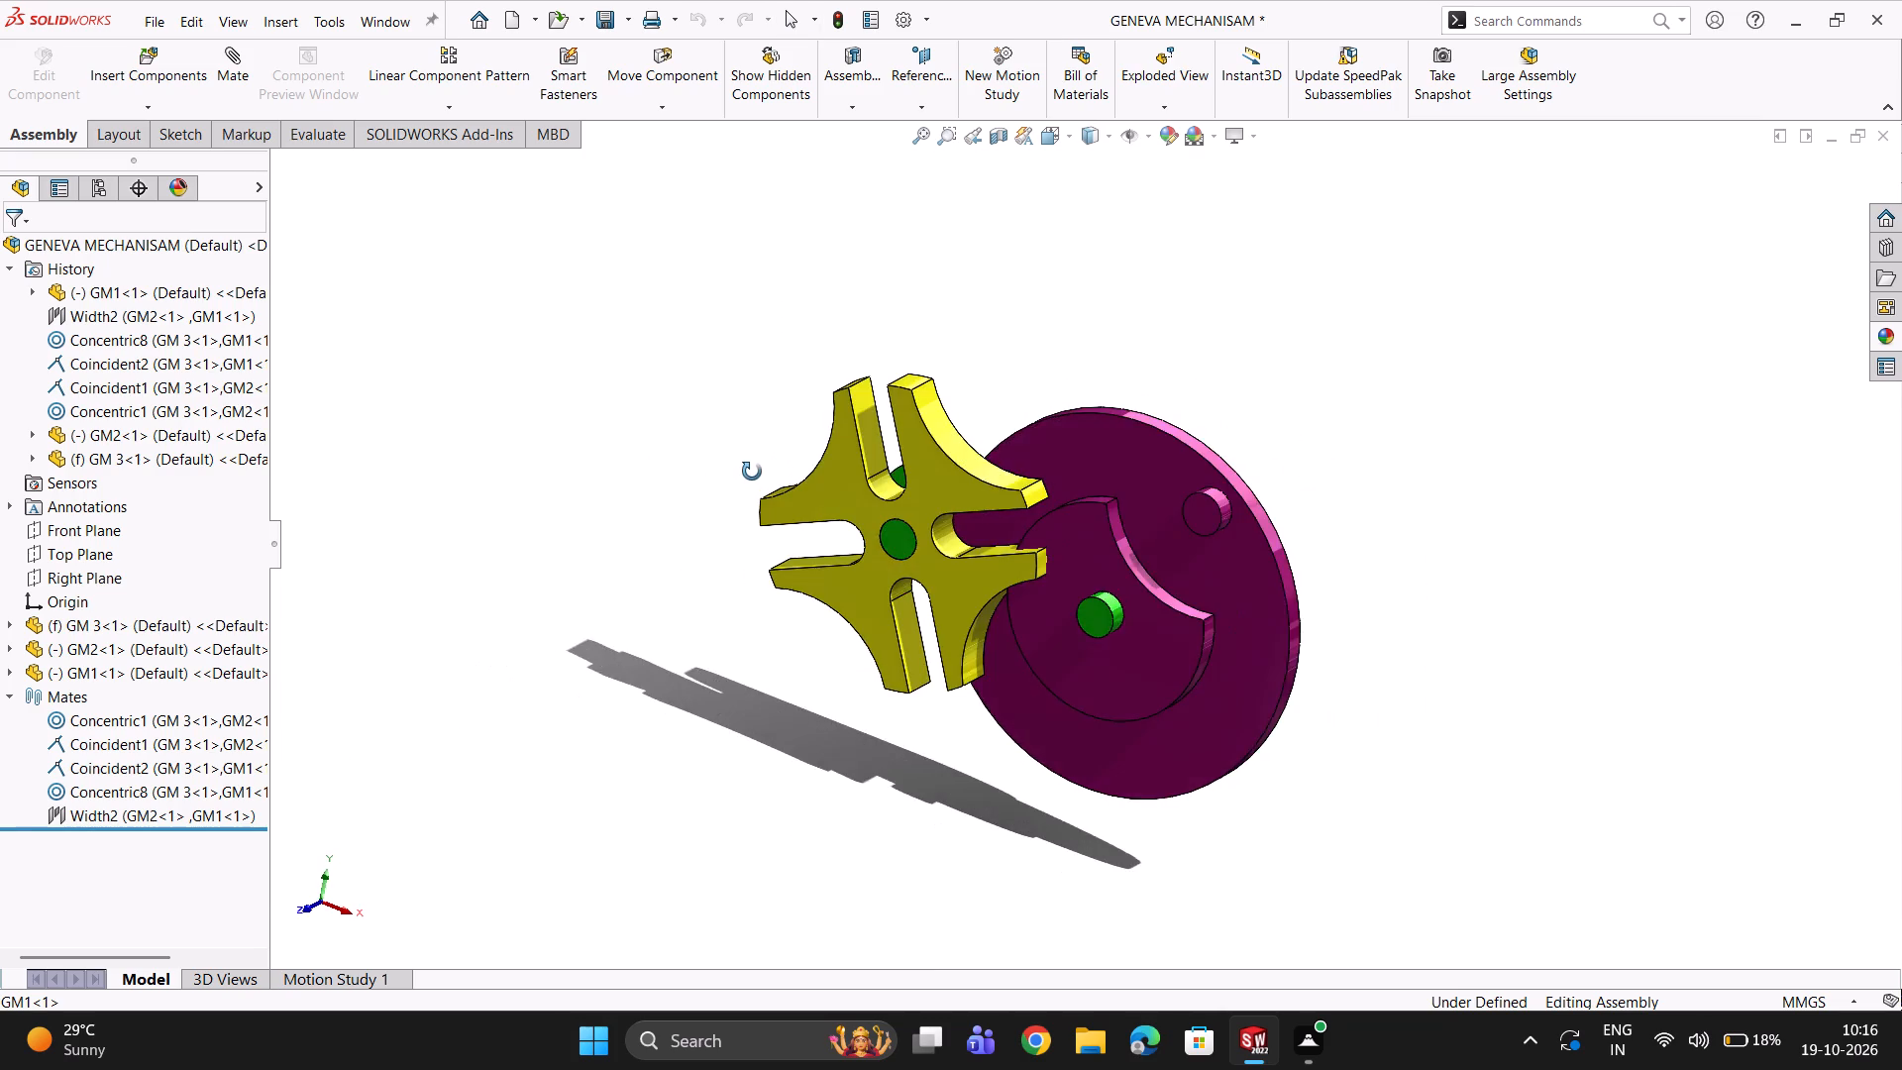
{"action": "middle_click_drag", "start_coordinate": [752, 472], "coordinate": [748, 476]}
{"action": "scroll", "coordinate": [749, 476], "scroll_direction": "up", "scroll_amount": 1}
{"action": "scroll", "coordinate": [909, 499], "scroll_direction": "down", "scroll_amount": 3}
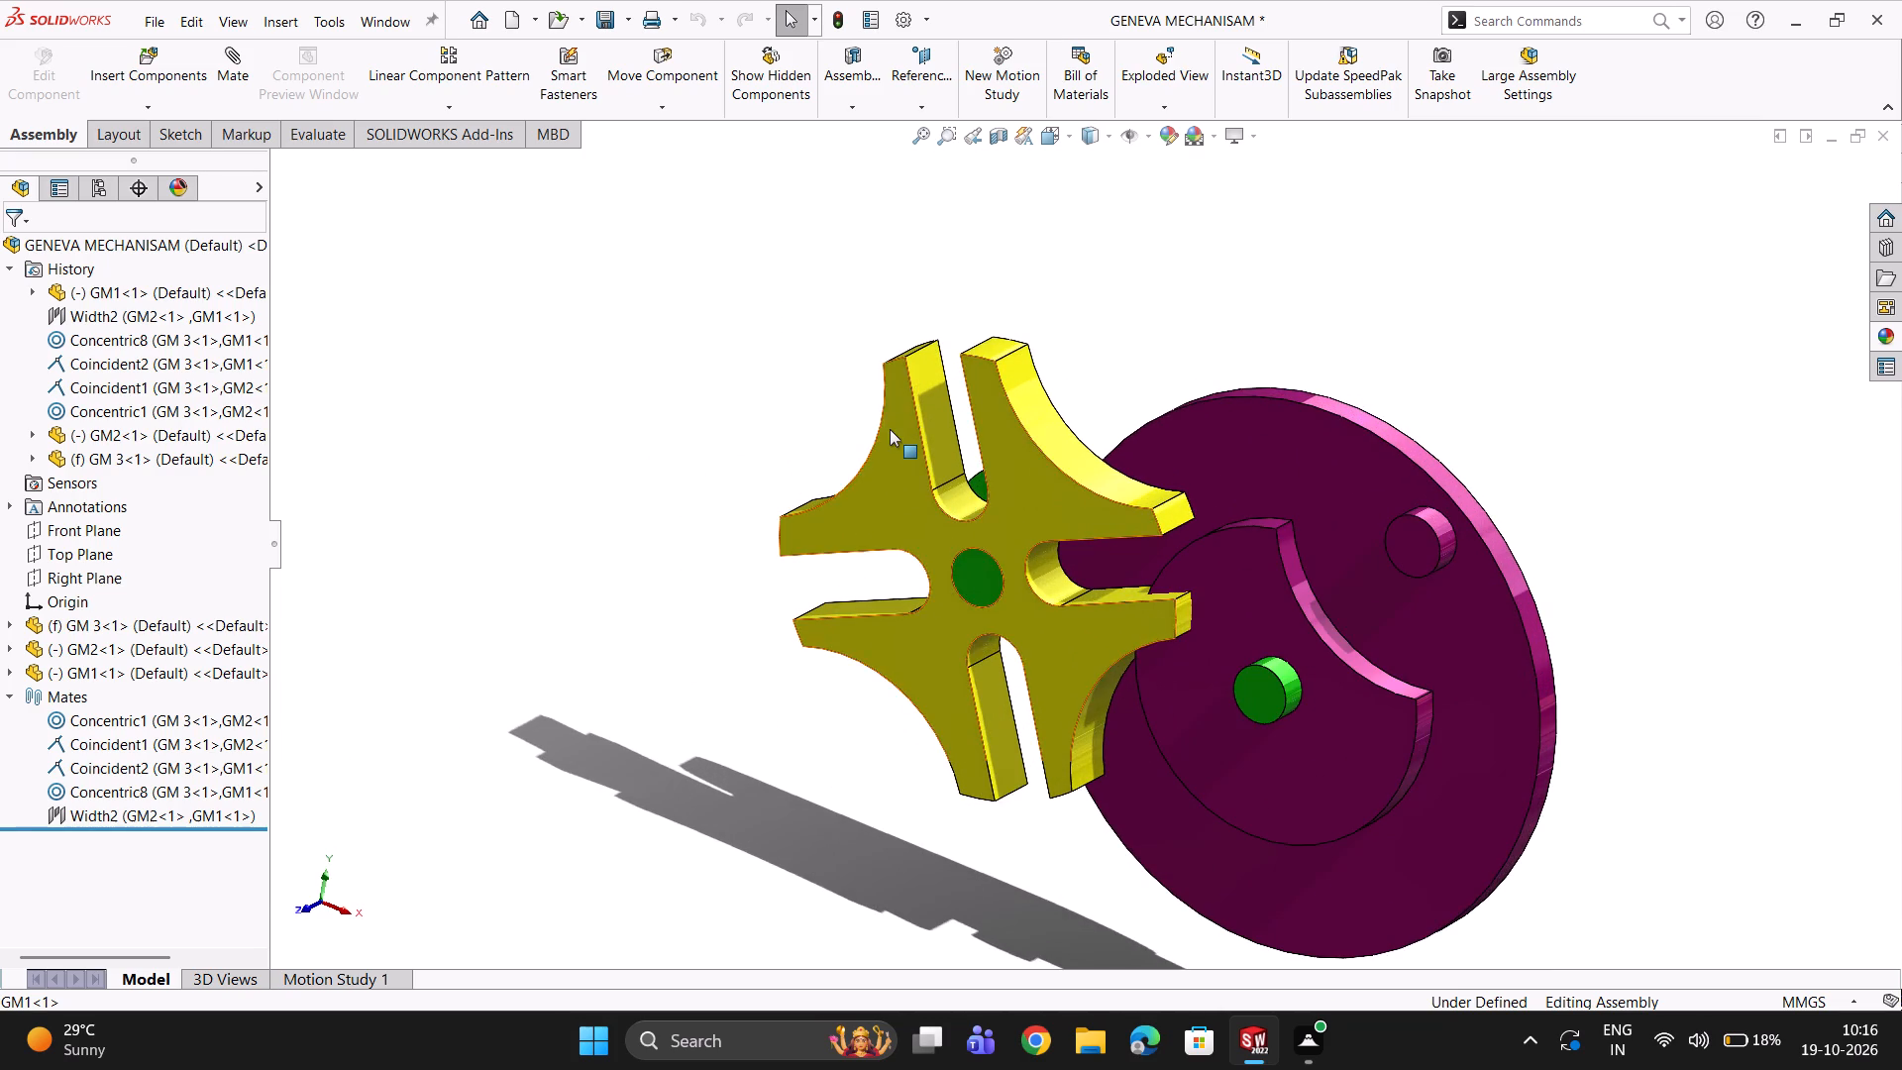
{"action": "left_click_drag", "start_coordinate": [890, 434], "coordinate": [880, 513]}
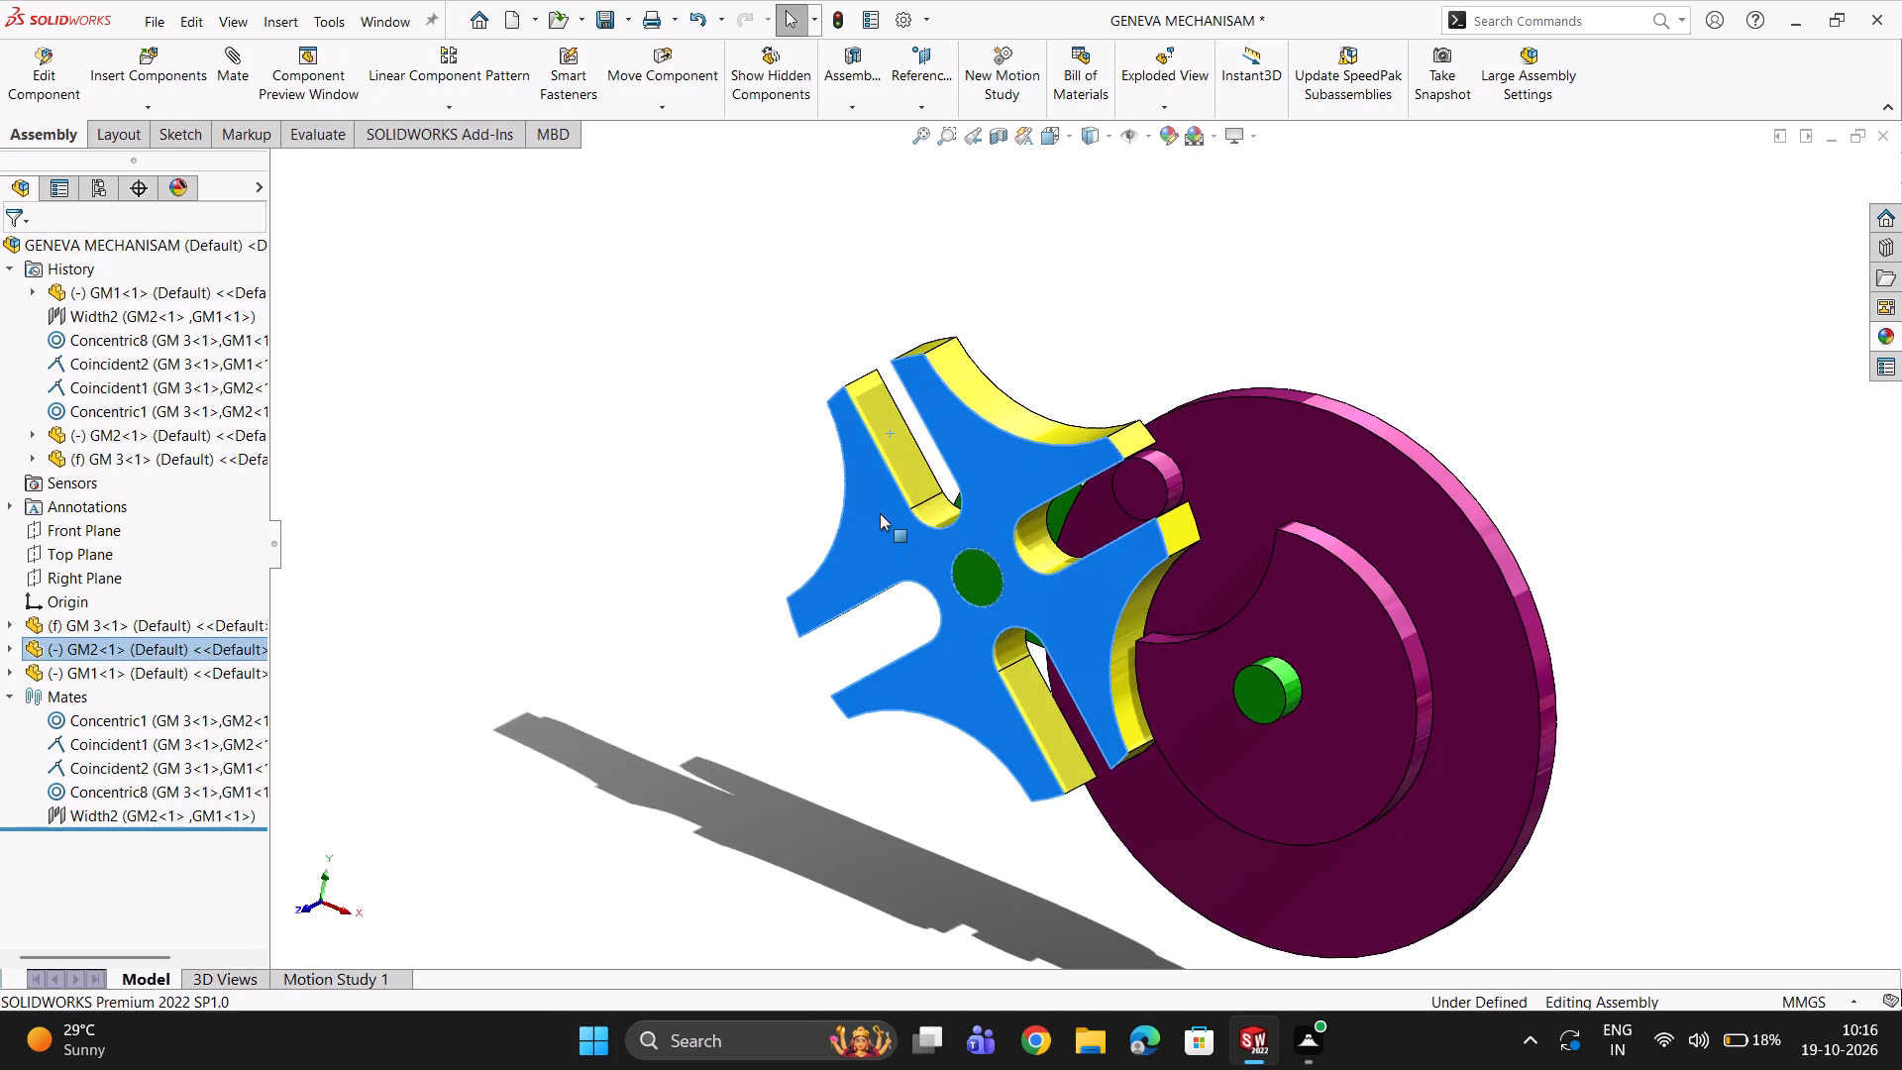
Delete the Width2 mate between the Geneva wheel GM2 and the drive wheel GM1.
{"action": "left_click", "coordinate": [187, 815]}
{"action": "right_click", "coordinate": [187, 815]}
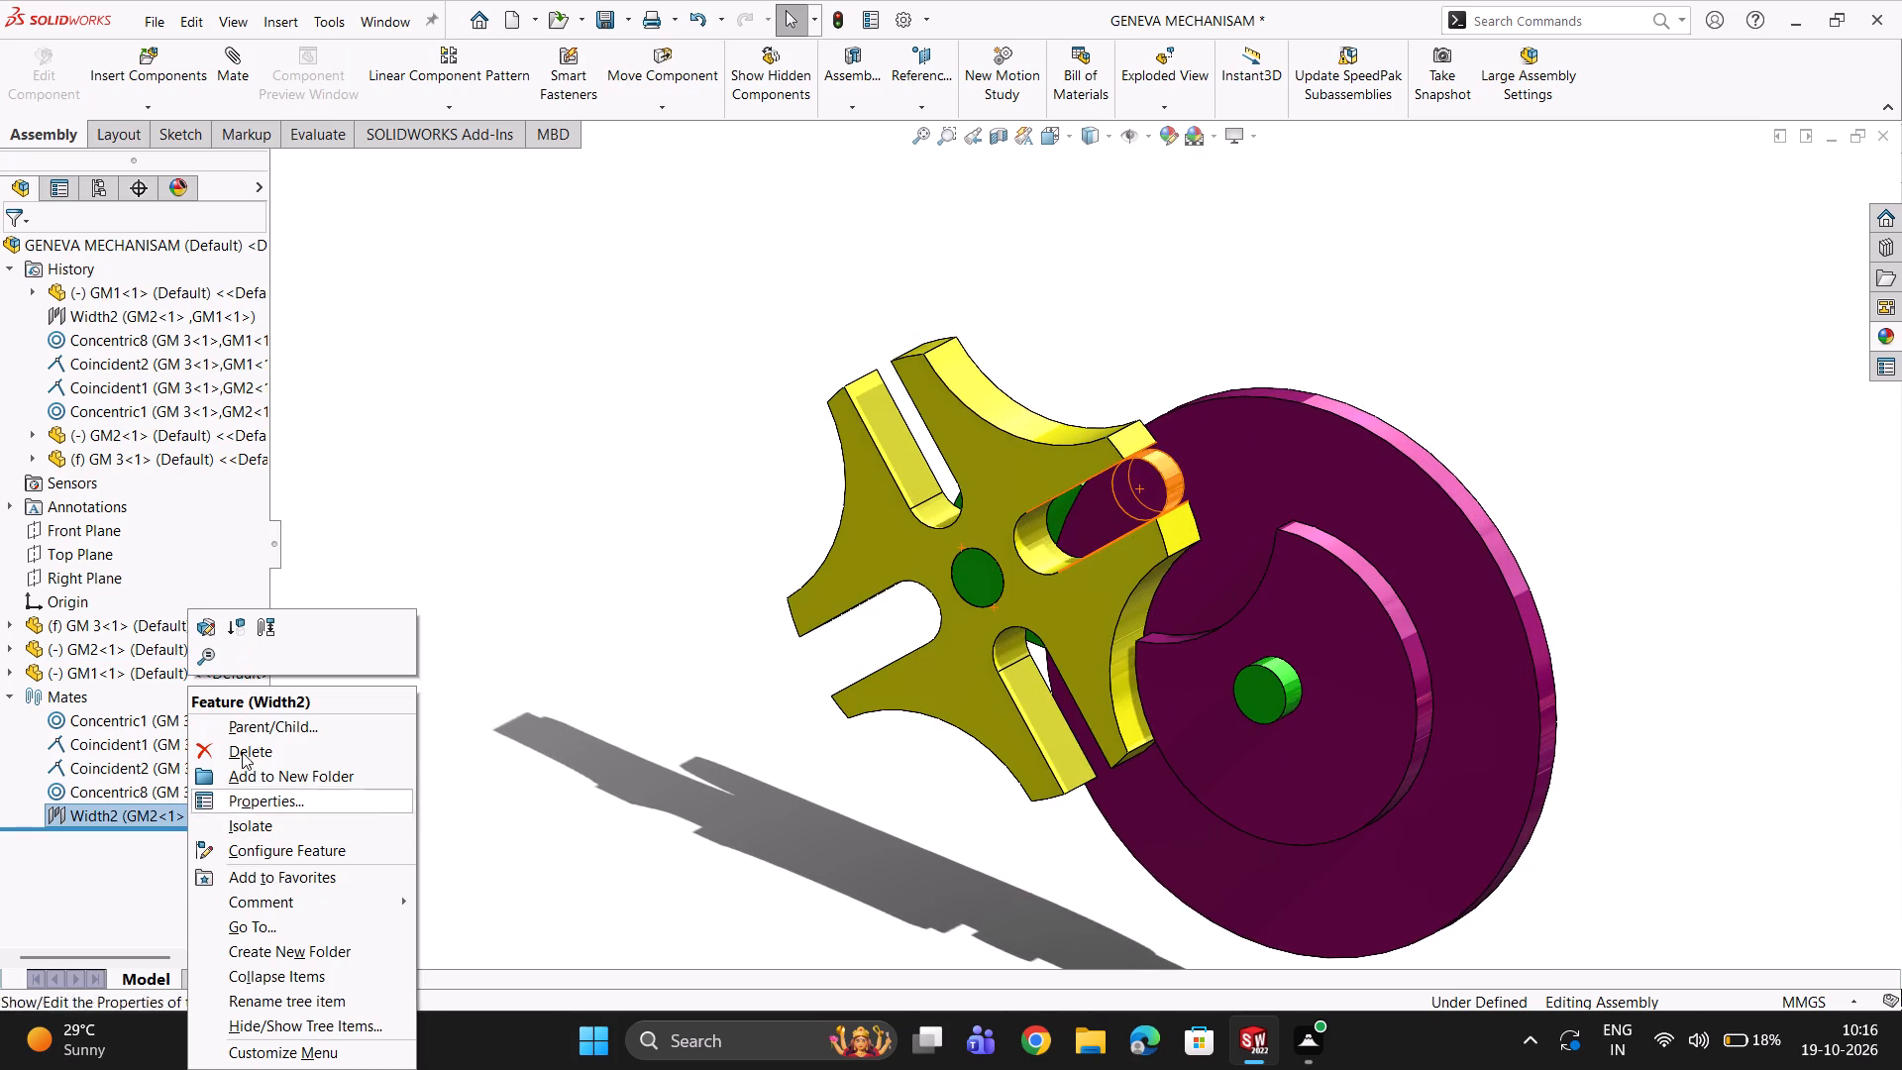
{"action": "left_click", "coordinate": [239, 750]}
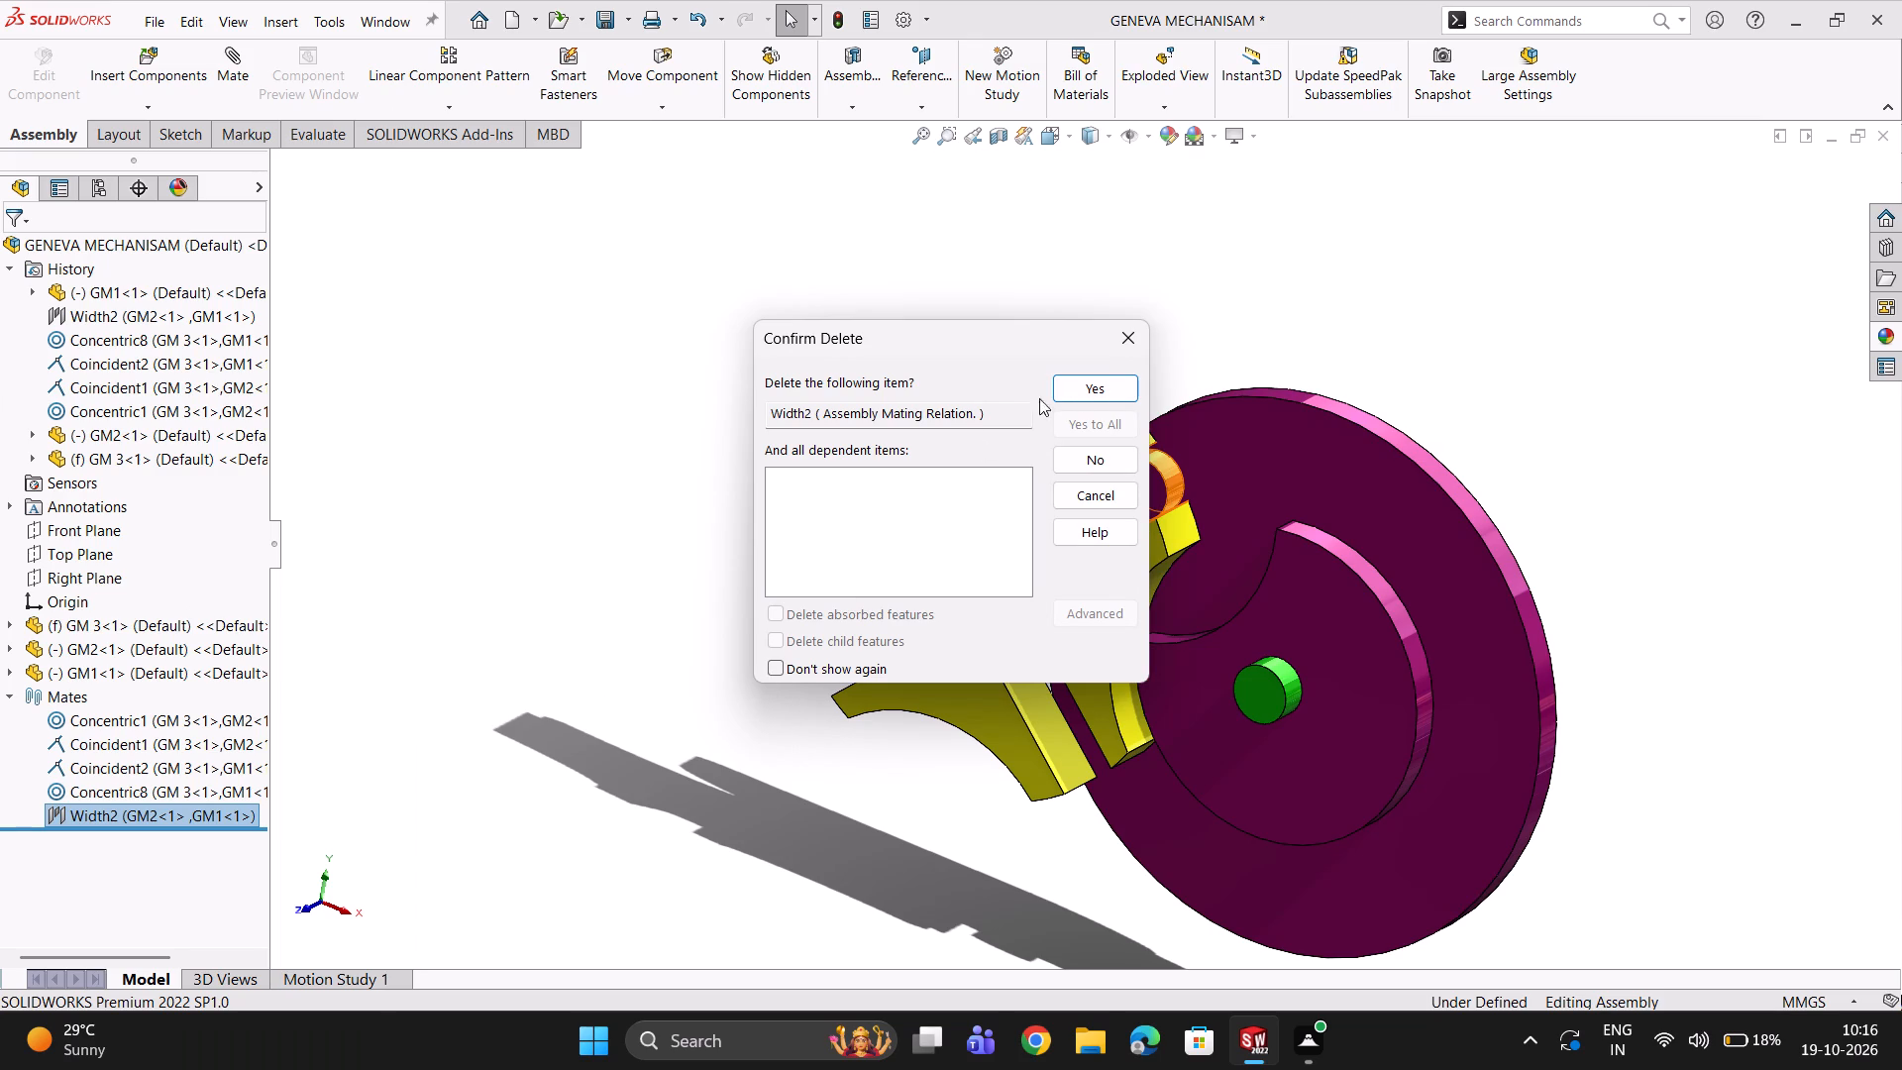
{"action": "left_click", "coordinate": [1082, 390]}
Examine up close how the drive pin fits in the Geneva wheel's slot, seen from the front.
{"action": "scroll", "coordinate": [1171, 509], "scroll_direction": "down", "scroll_amount": 2}
{"action": "middle_click_drag", "start_coordinate": [1172, 511], "coordinate": [1216, 441]}
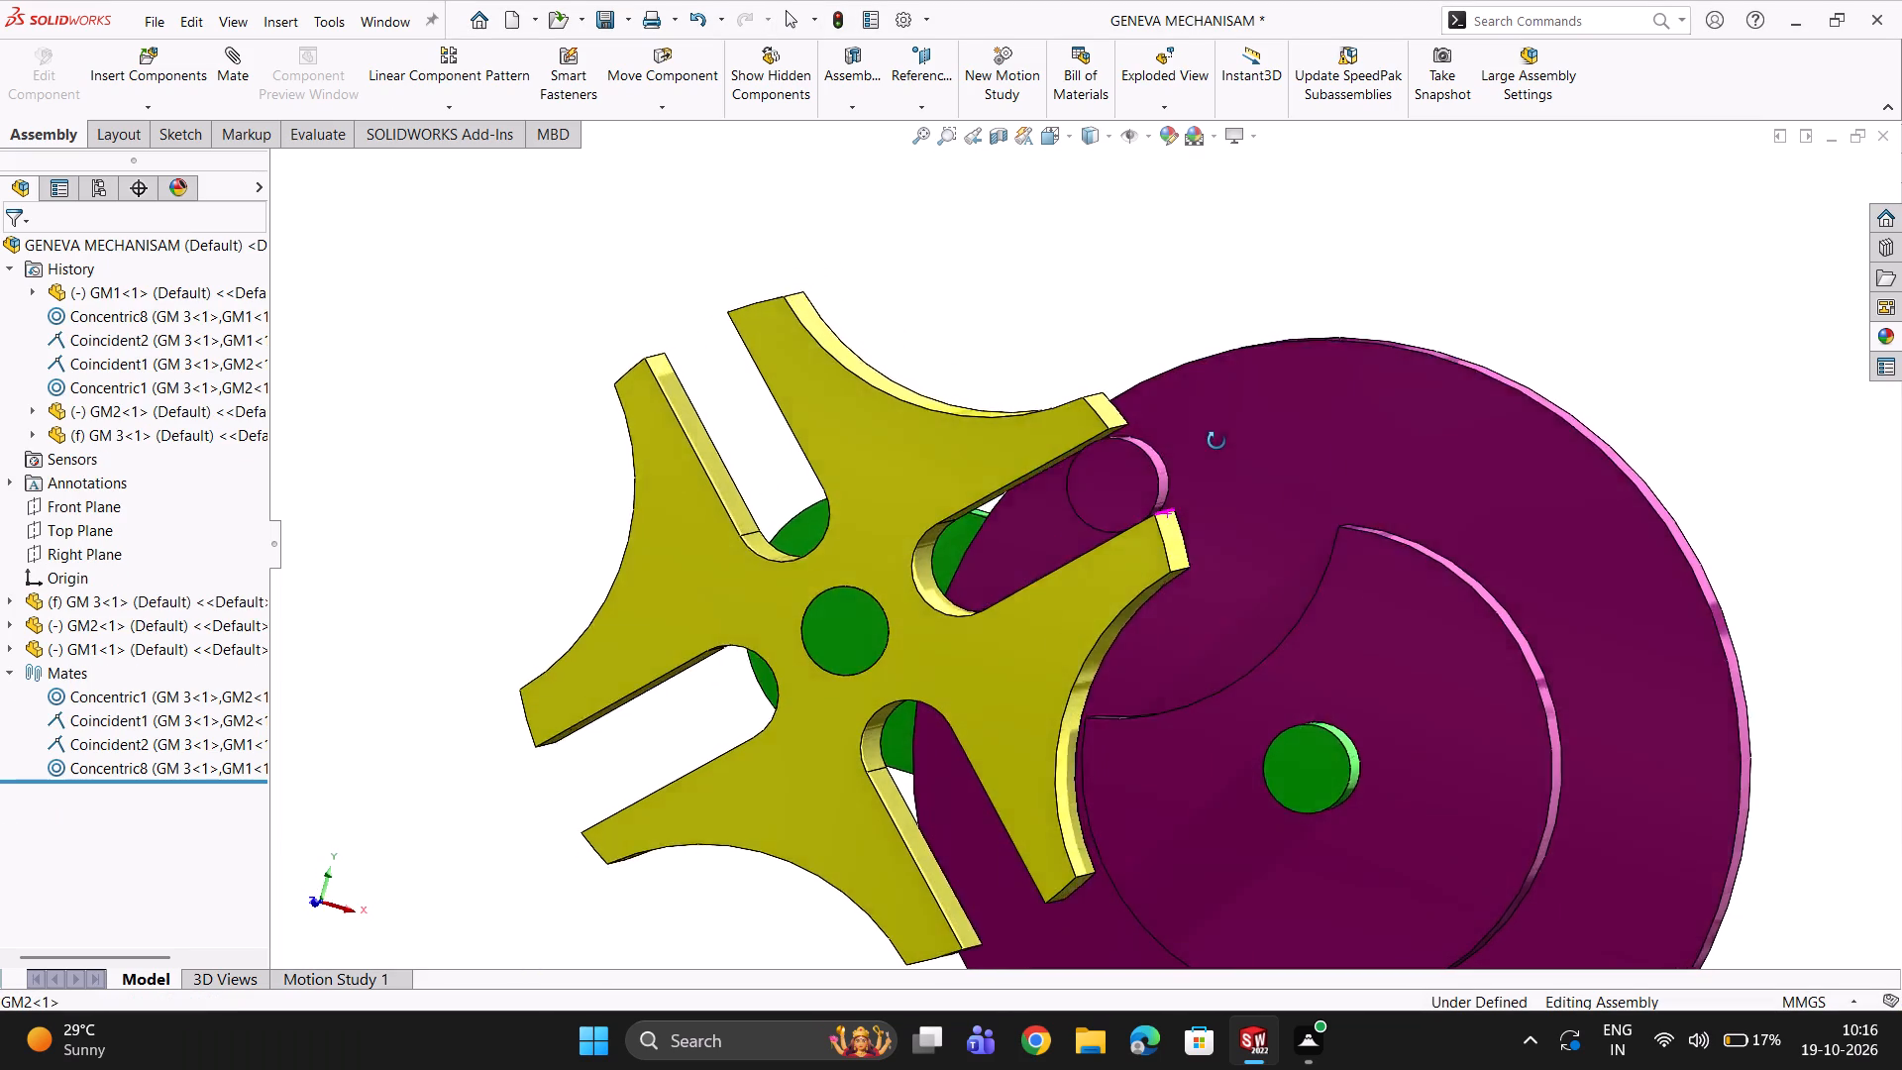
{"action": "middle_click_drag", "start_coordinate": [1216, 441], "coordinate": [1237, 416]}
{"action": "scroll", "coordinate": [1187, 569], "scroll_direction": "down", "scroll_amount": 6}
{"action": "middle_click_drag", "start_coordinate": [1185, 601], "coordinate": [1193, 608]}
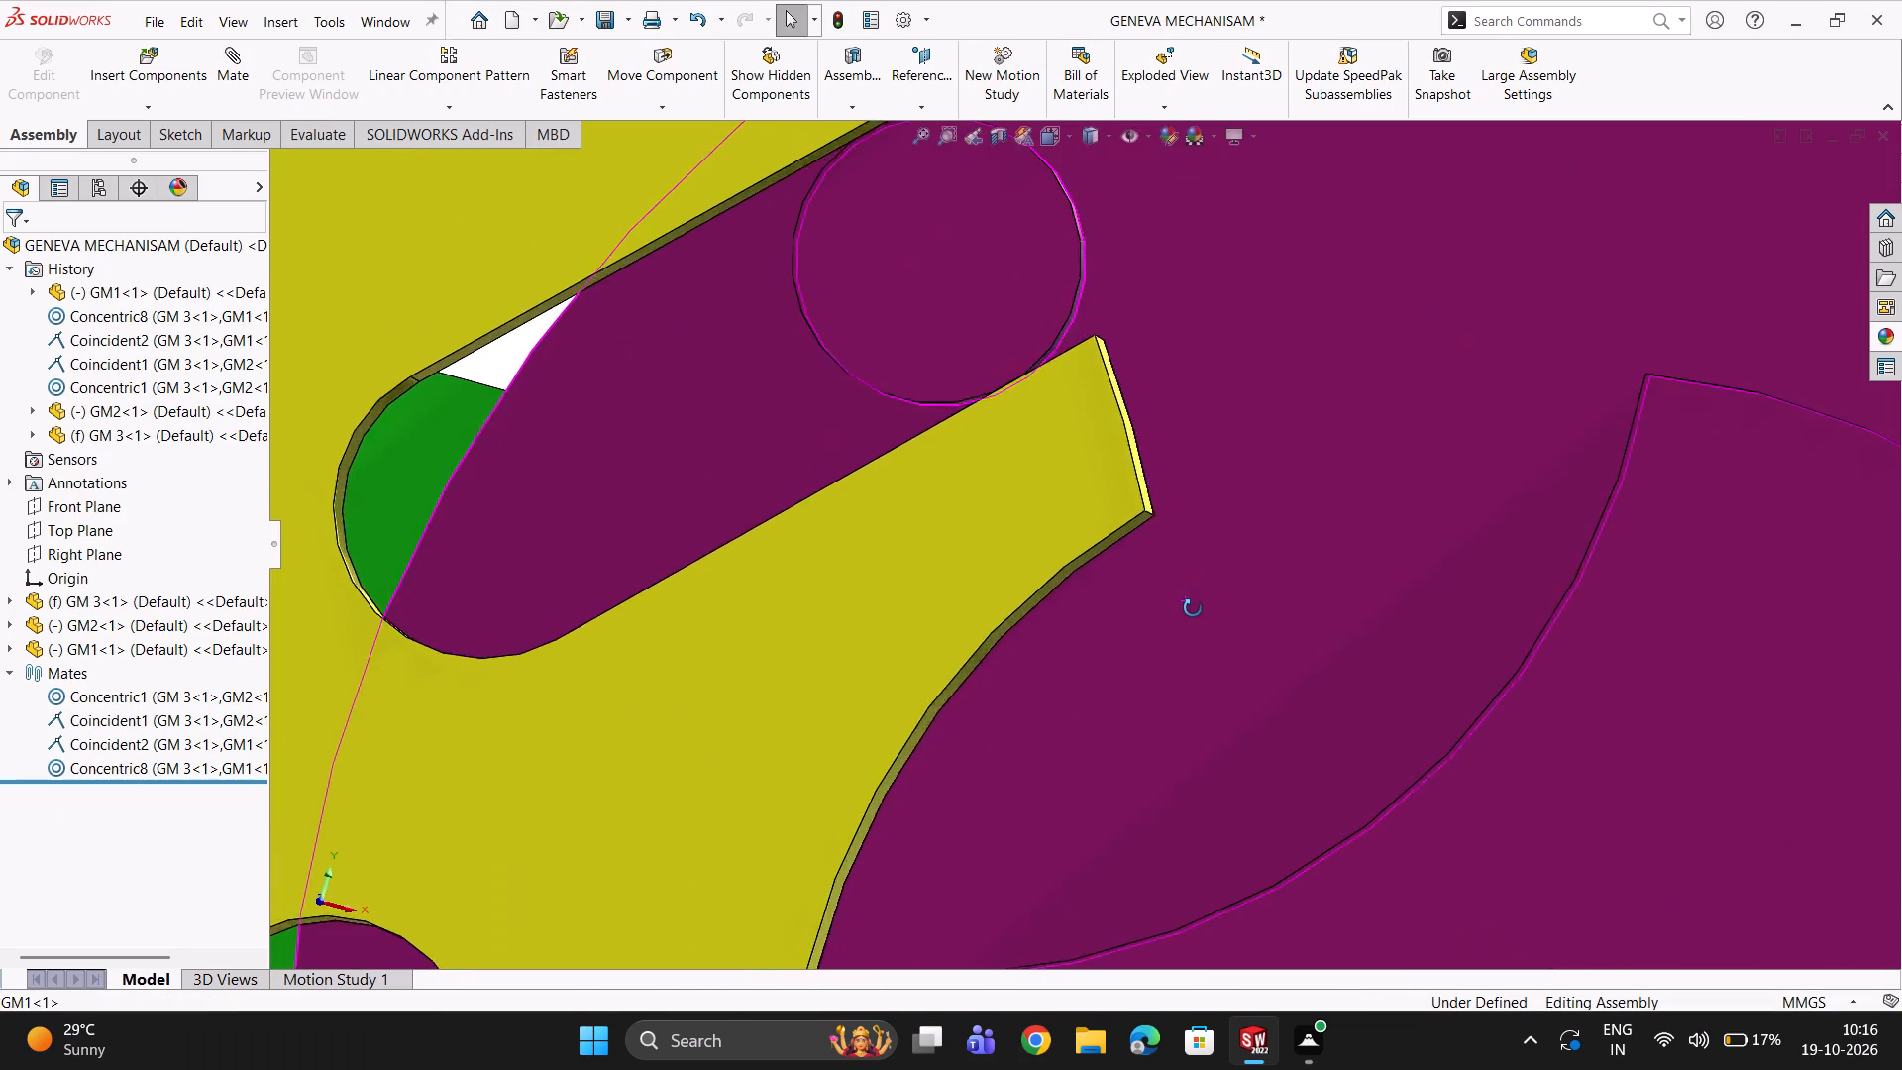
{"action": "middle_click_drag", "start_coordinate": [1193, 608], "coordinate": [1198, 600]}
{"action": "scroll", "coordinate": [1198, 599], "scroll_direction": "up", "scroll_amount": 3}
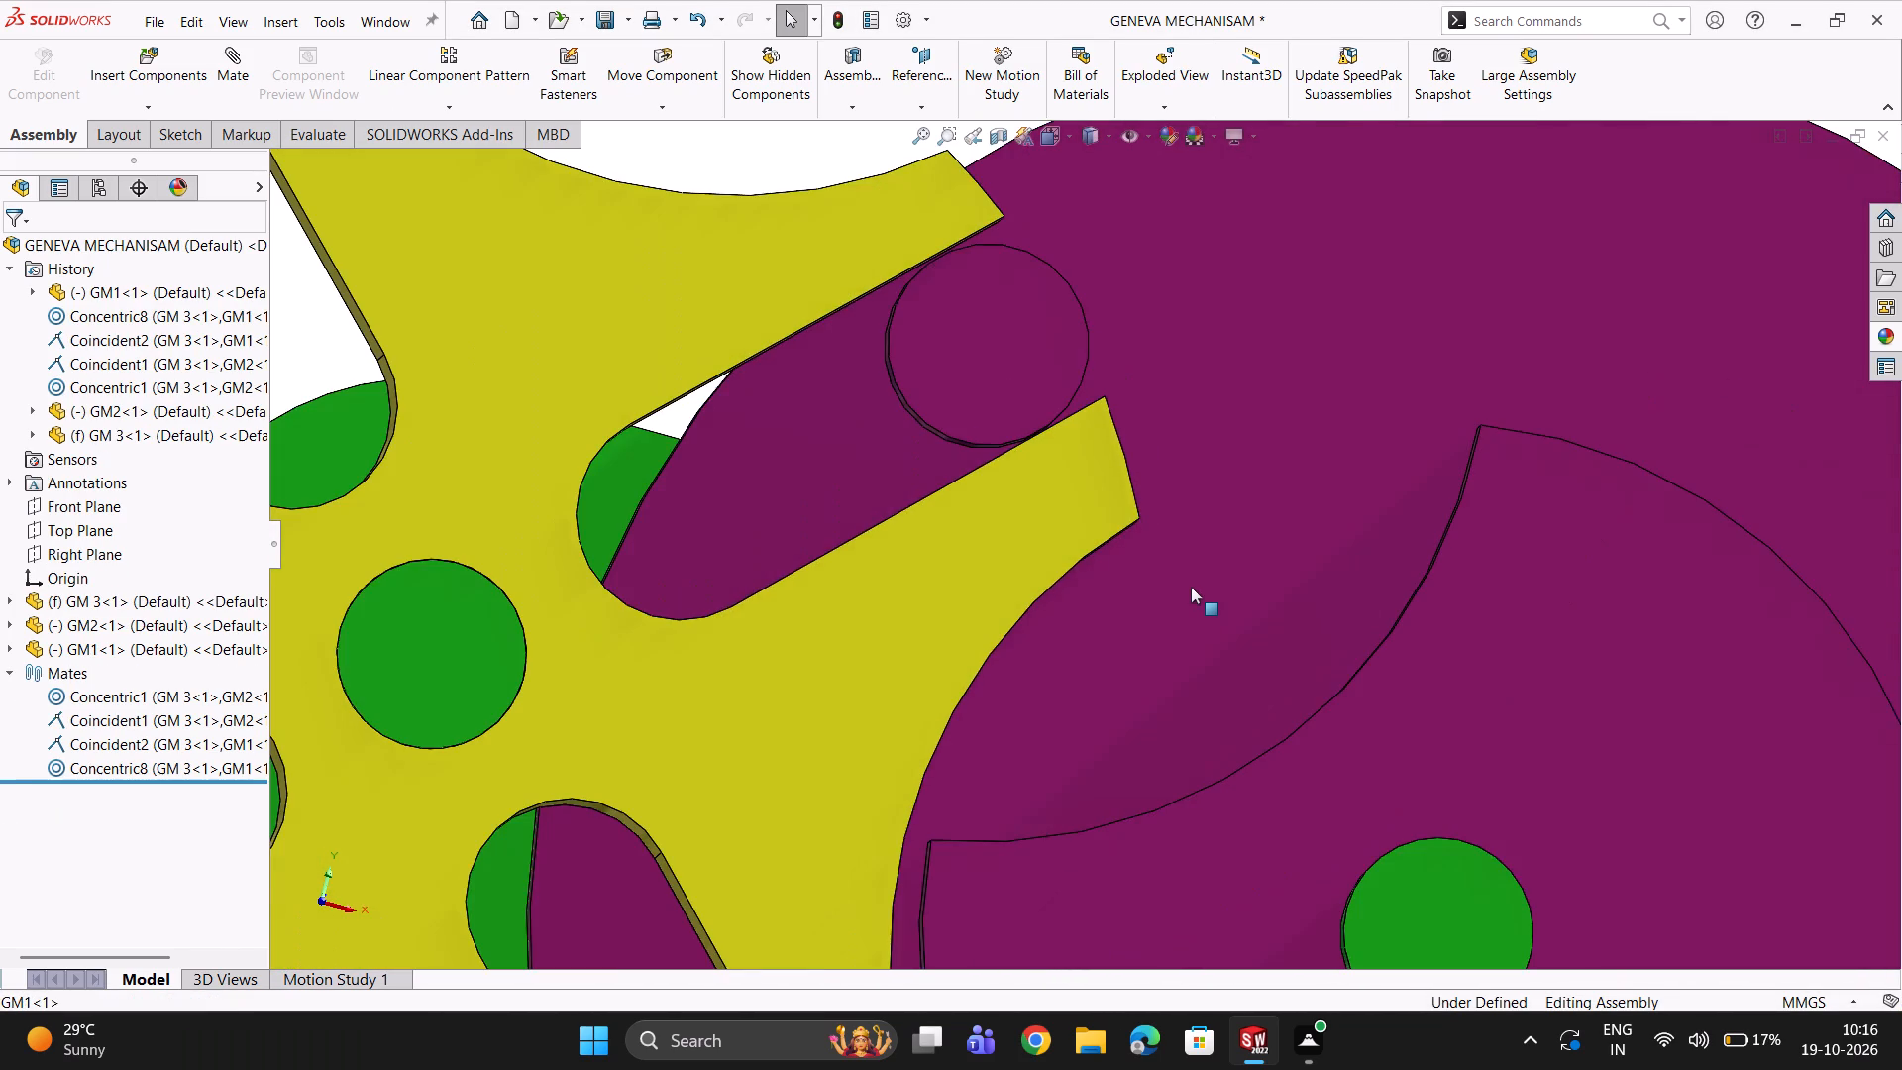
{"action": "scroll", "coordinate": [1192, 643], "scroll_direction": "up", "scroll_amount": 2}
{"action": "scroll", "coordinate": [1225, 673], "scroll_direction": "down", "scroll_amount": 1}
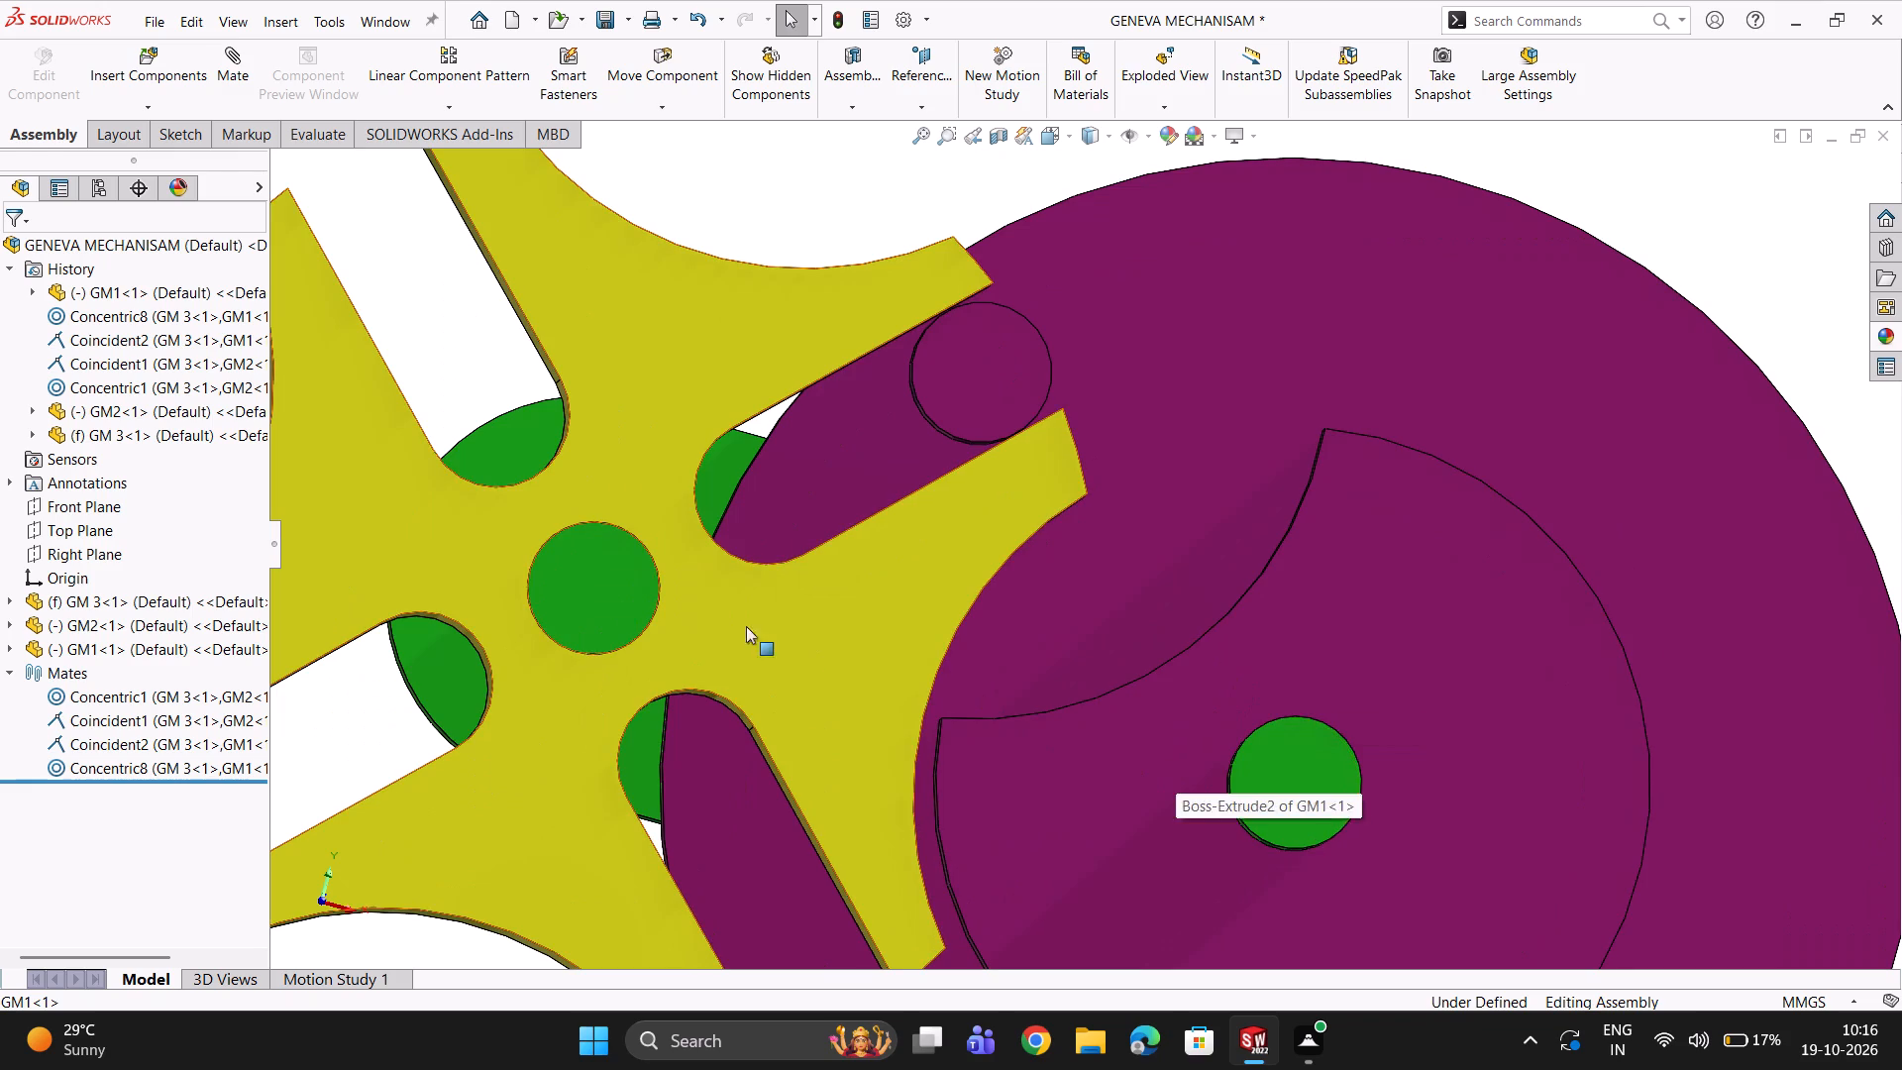
Turn the Geneva wheel away from the drive pin and back until its slot lines up with the pin again.
{"action": "left_click", "coordinate": [421, 528]}
{"action": "left_click_drag", "start_coordinate": [421, 529], "coordinate": [417, 565]}
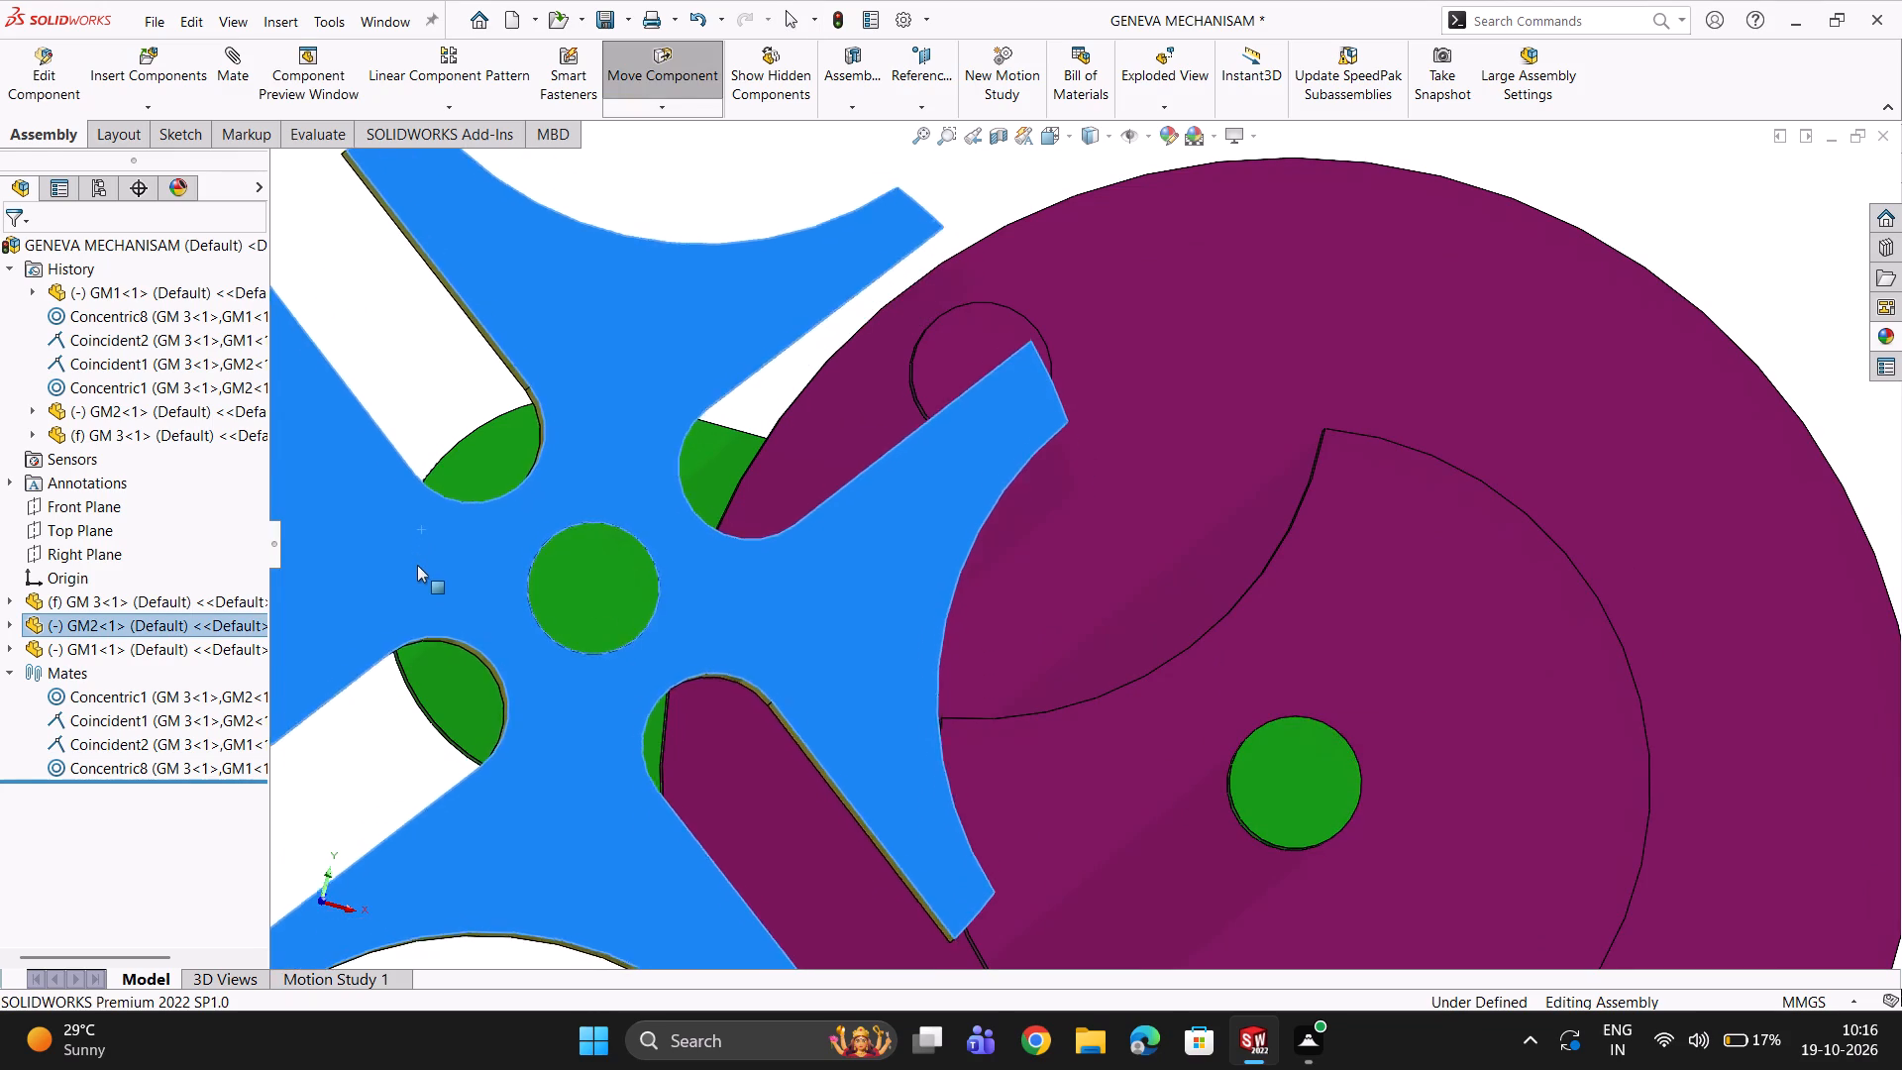
{"action": "left_click_drag", "start_coordinate": [417, 565], "coordinate": [582, 657]}
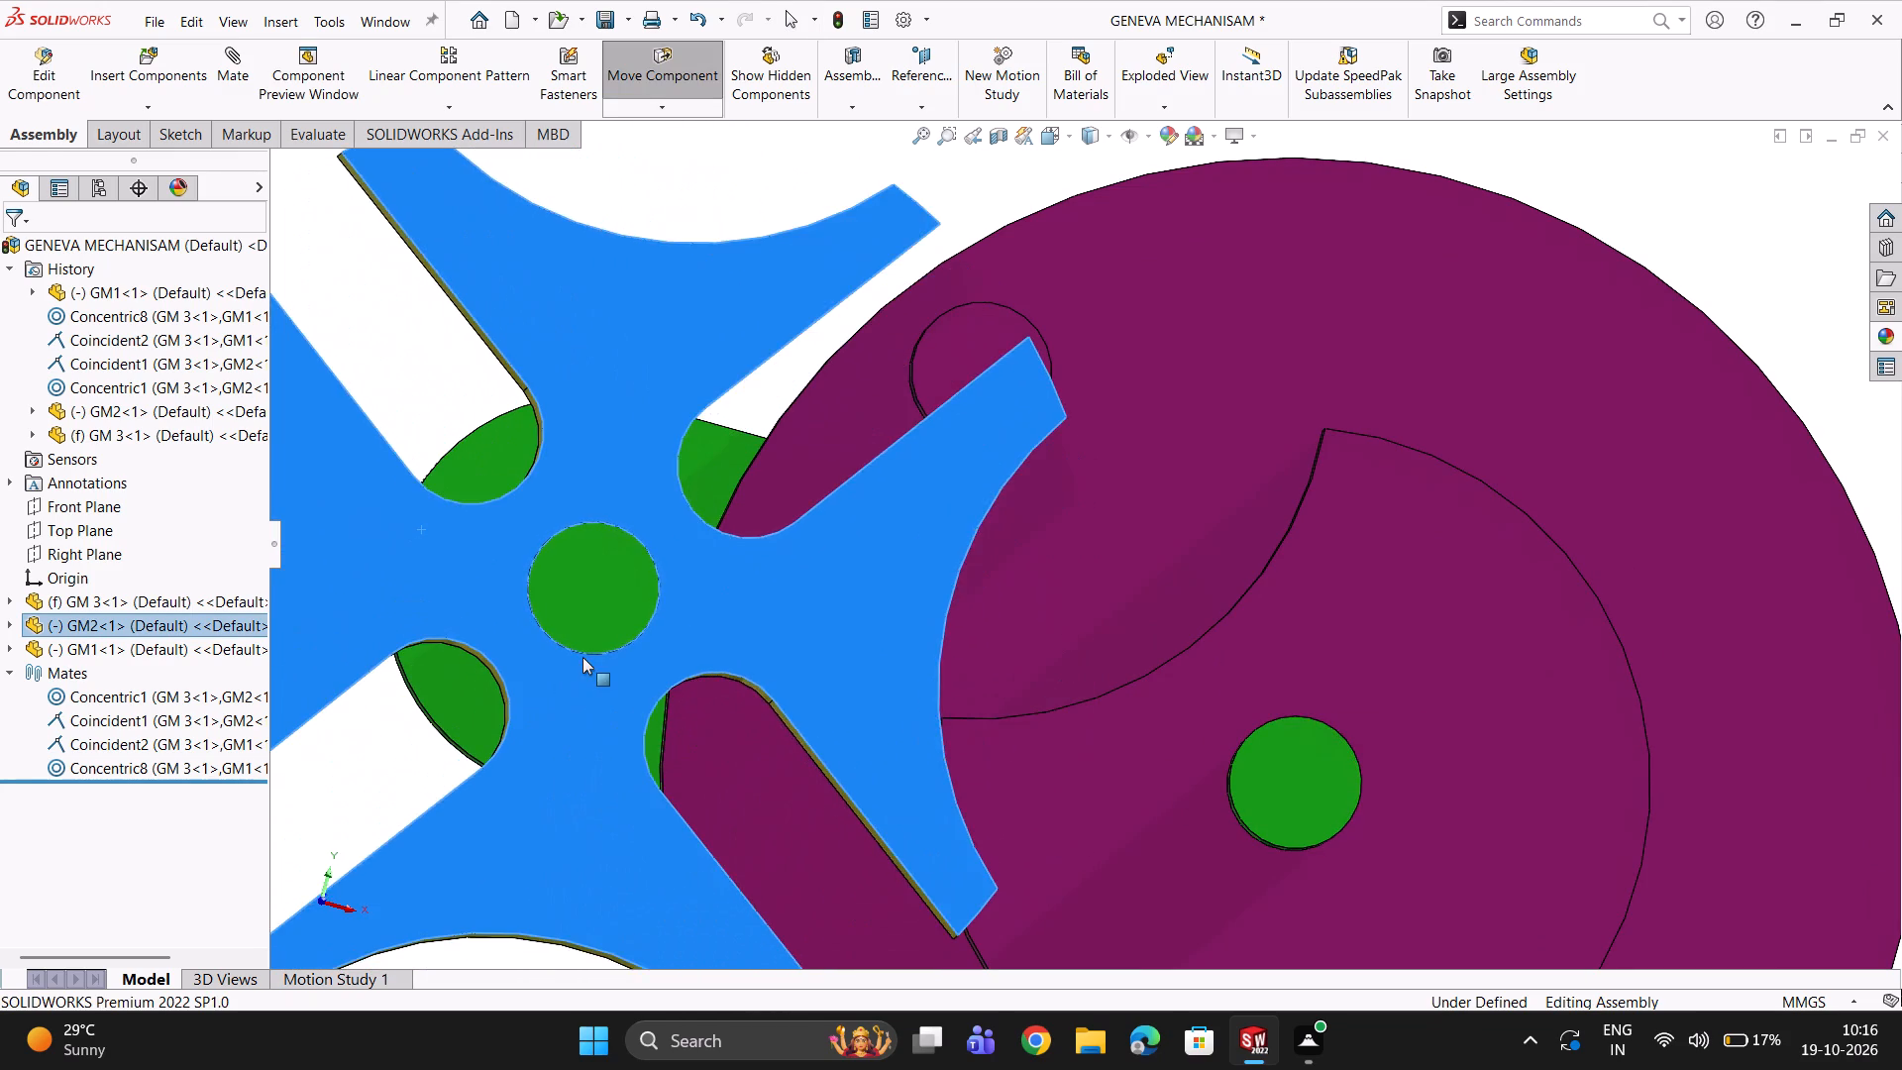
{"action": "left_click_drag", "start_coordinate": [582, 657], "coordinate": [561, 685]}
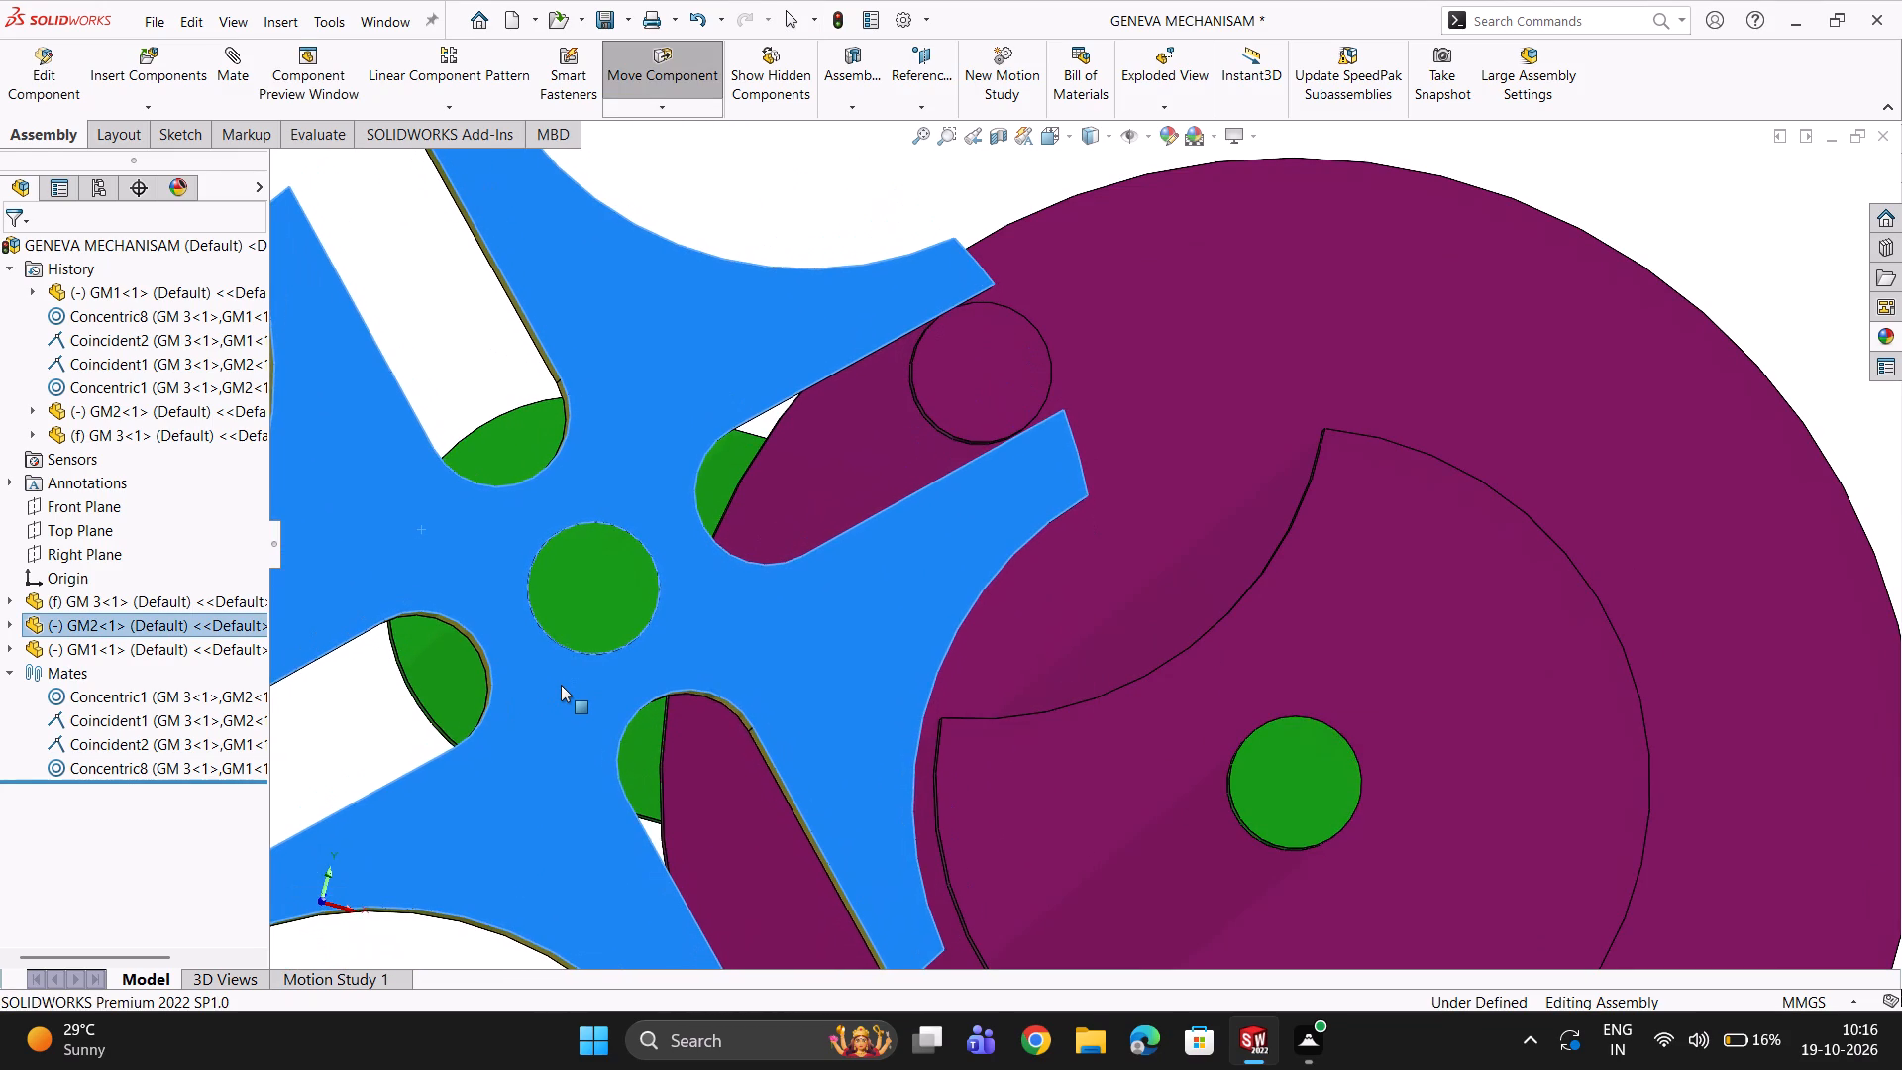
{"action": "left_click_drag", "start_coordinate": [561, 685], "coordinate": [562, 684]}
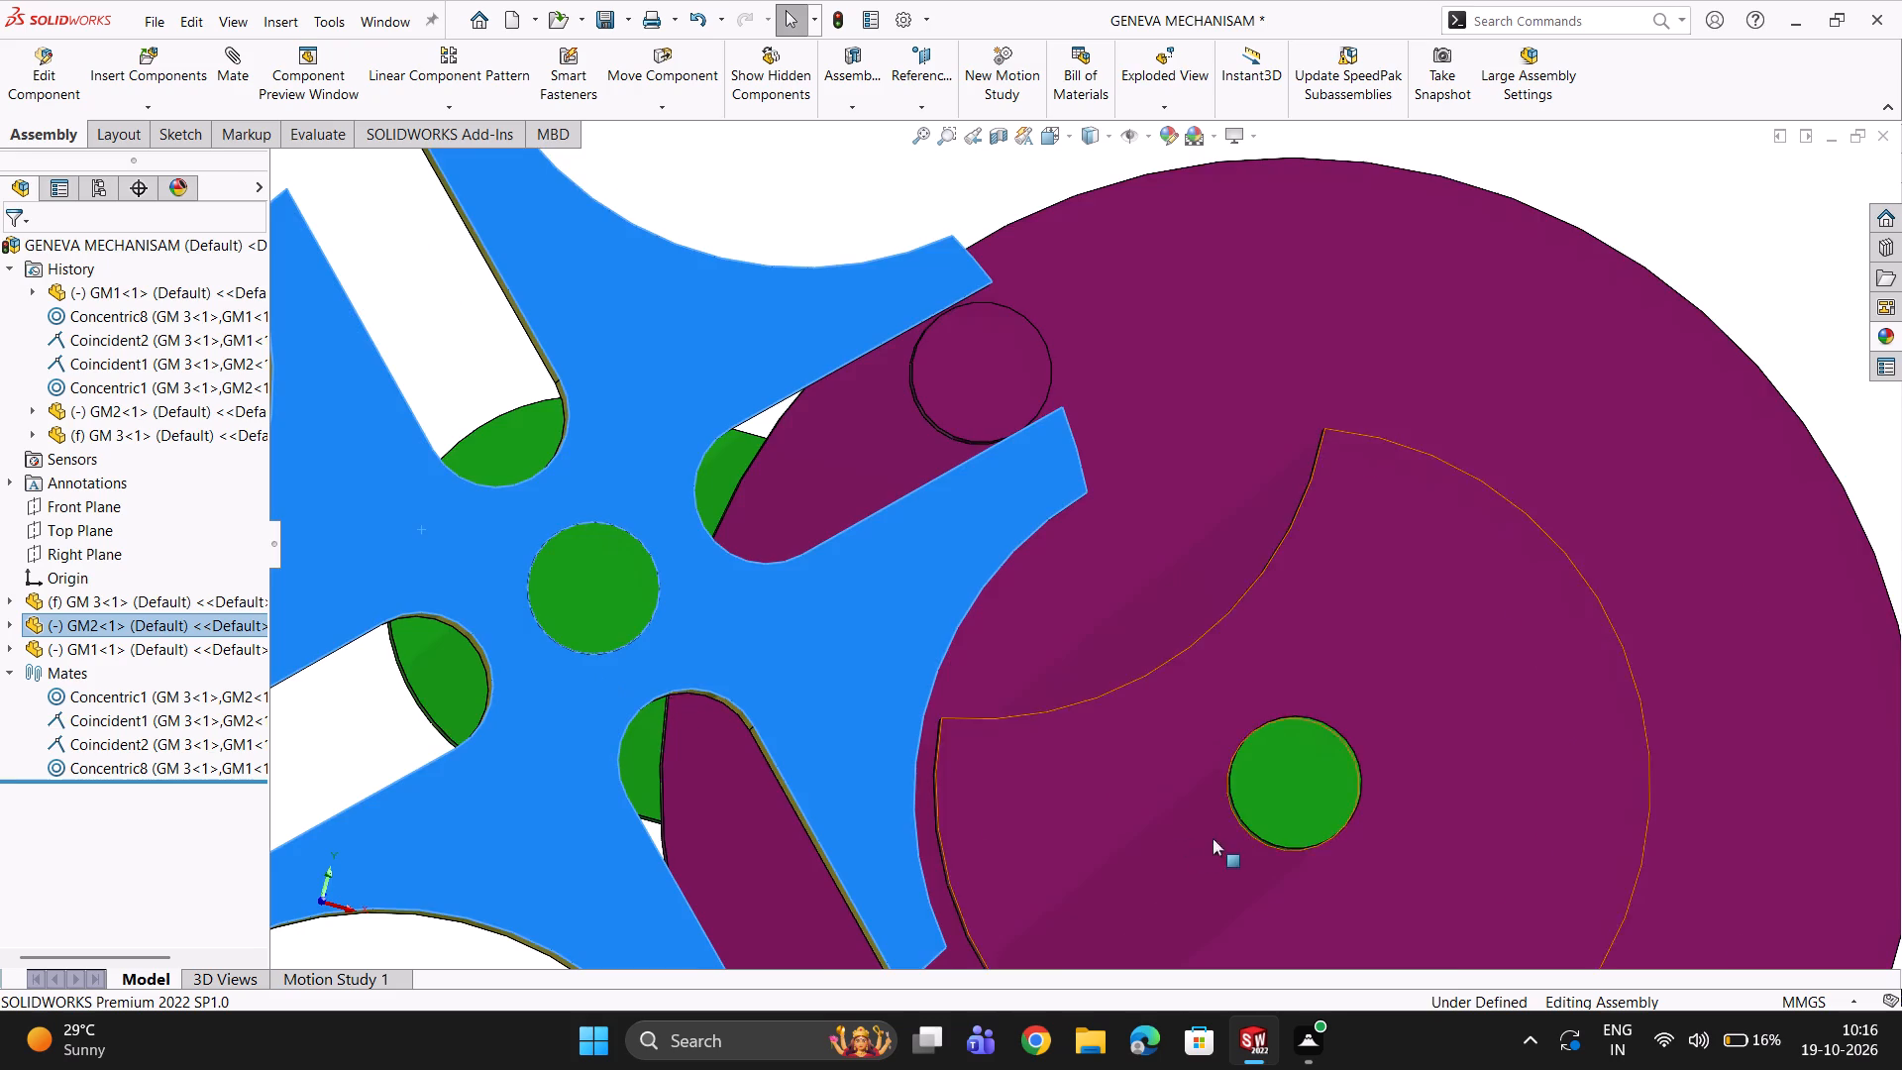
Rotate the drive wheel clockwise about its shaft, taking the pin out of the slot and around to below the Geneva wheel.
{"action": "scroll", "coordinate": [1212, 833], "scroll_direction": "up", "scroll_amount": 3}
{"action": "left_click_drag", "start_coordinate": [1176, 400], "coordinate": [1190, 402]}
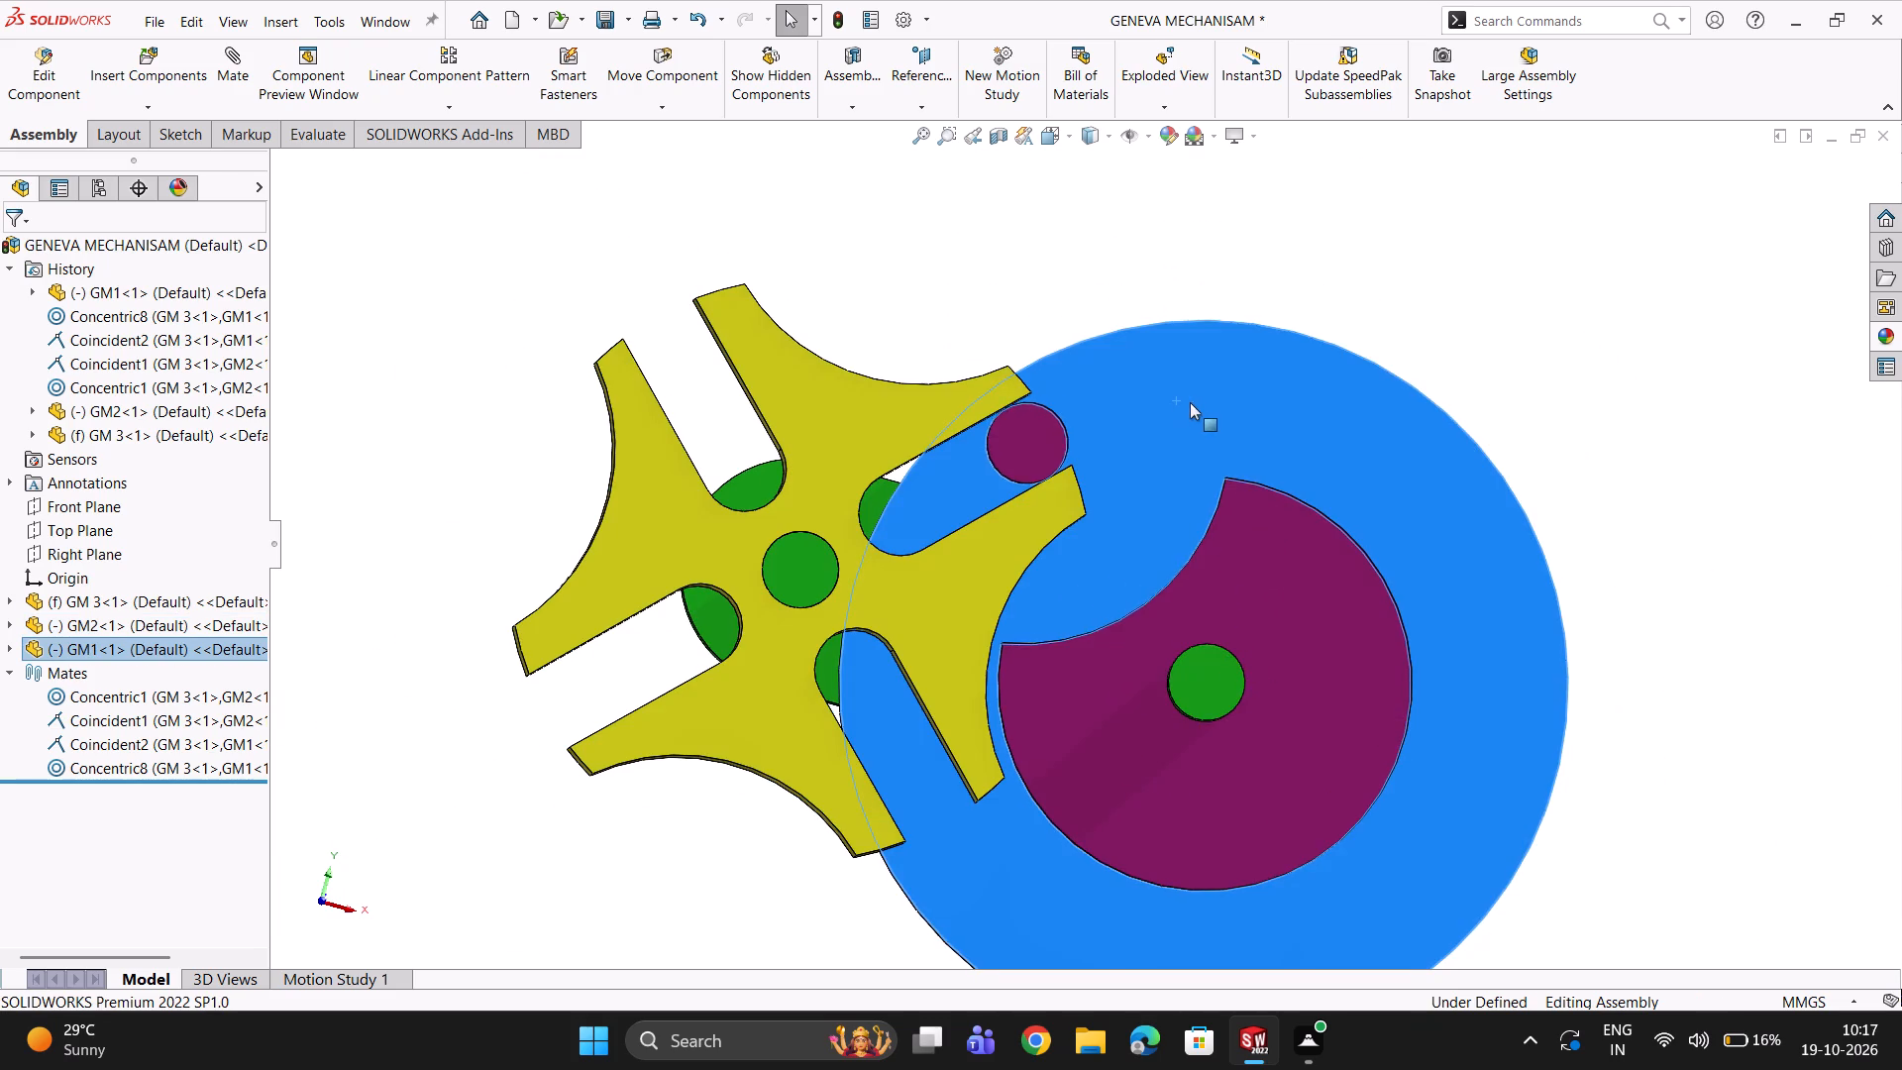
{"action": "left_click_drag", "start_coordinate": [1190, 402], "coordinate": [1423, 686]}
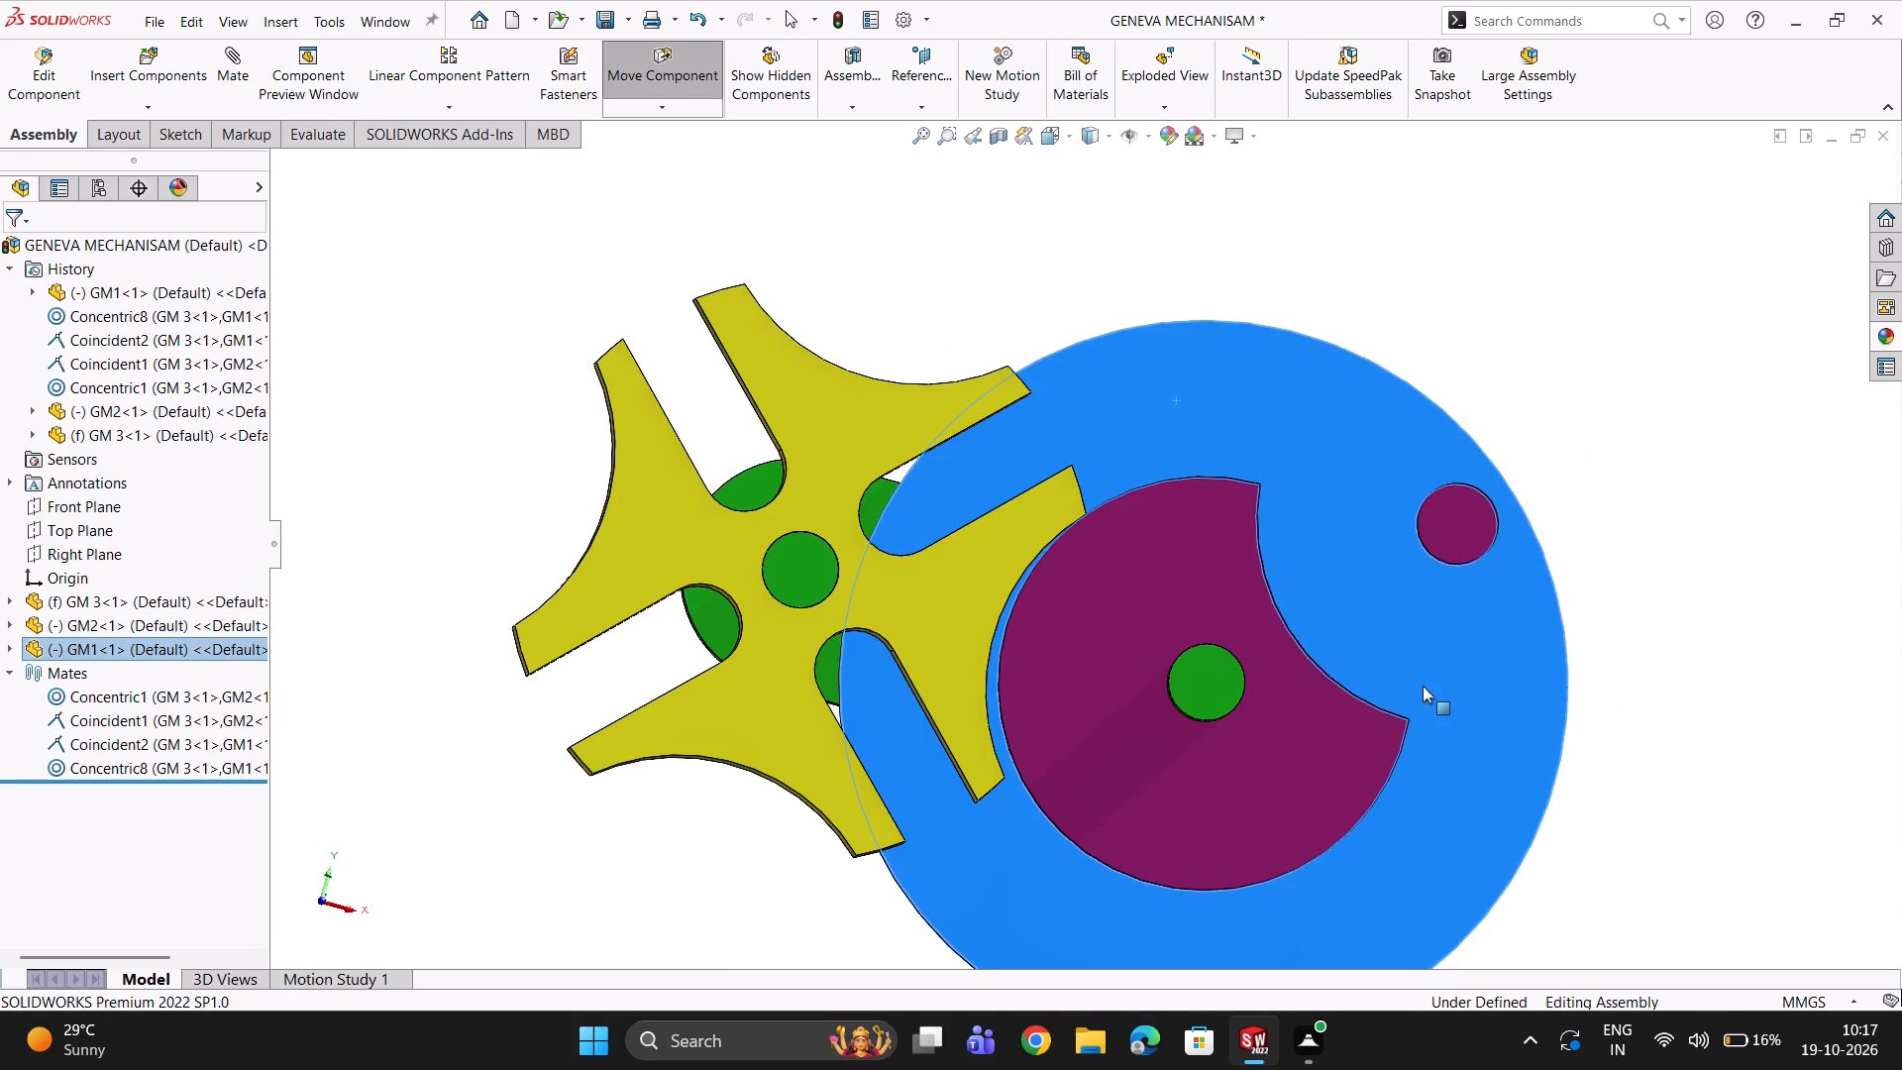
{"action": "left_click_drag", "start_coordinate": [1423, 686], "coordinate": [1096, 895]}
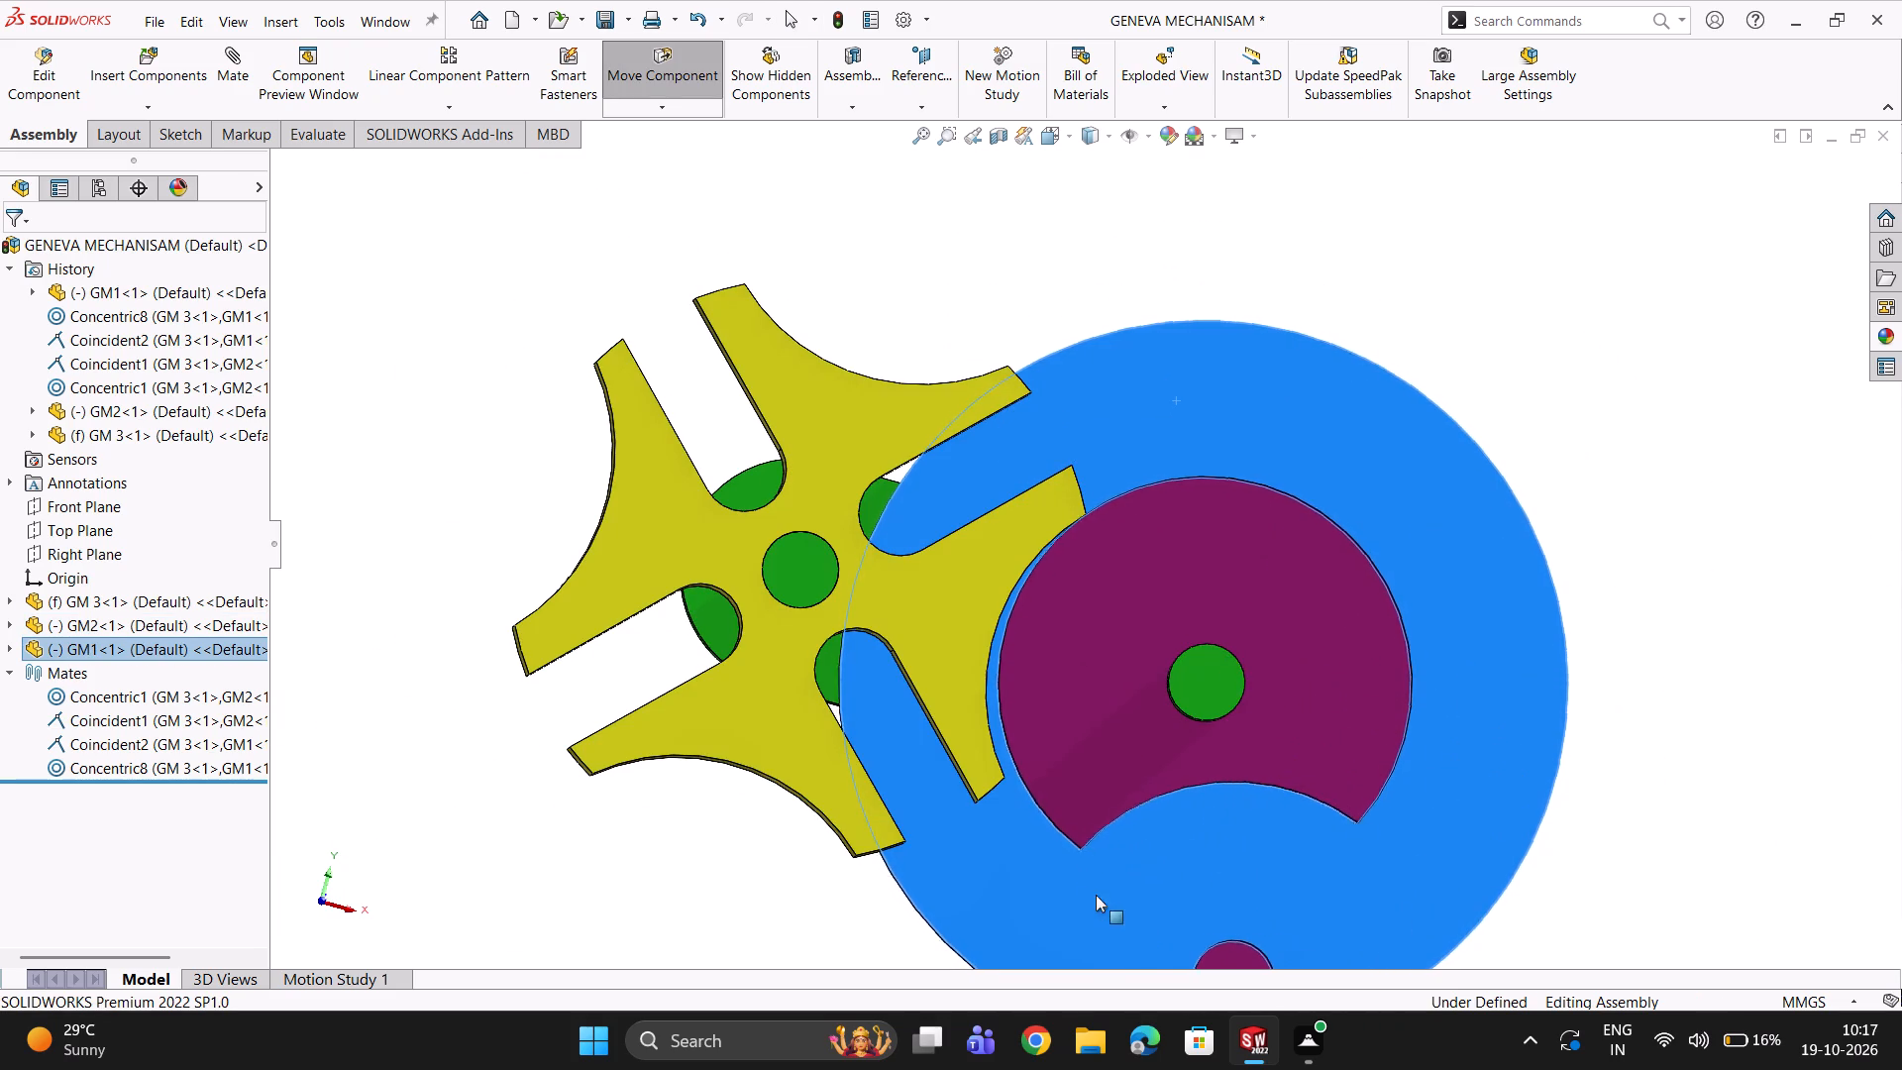
{"action": "left_click_drag", "start_coordinate": [1096, 895], "coordinate": [1016, 744]}
{"action": "left_click", "coordinate": [1016, 743]}
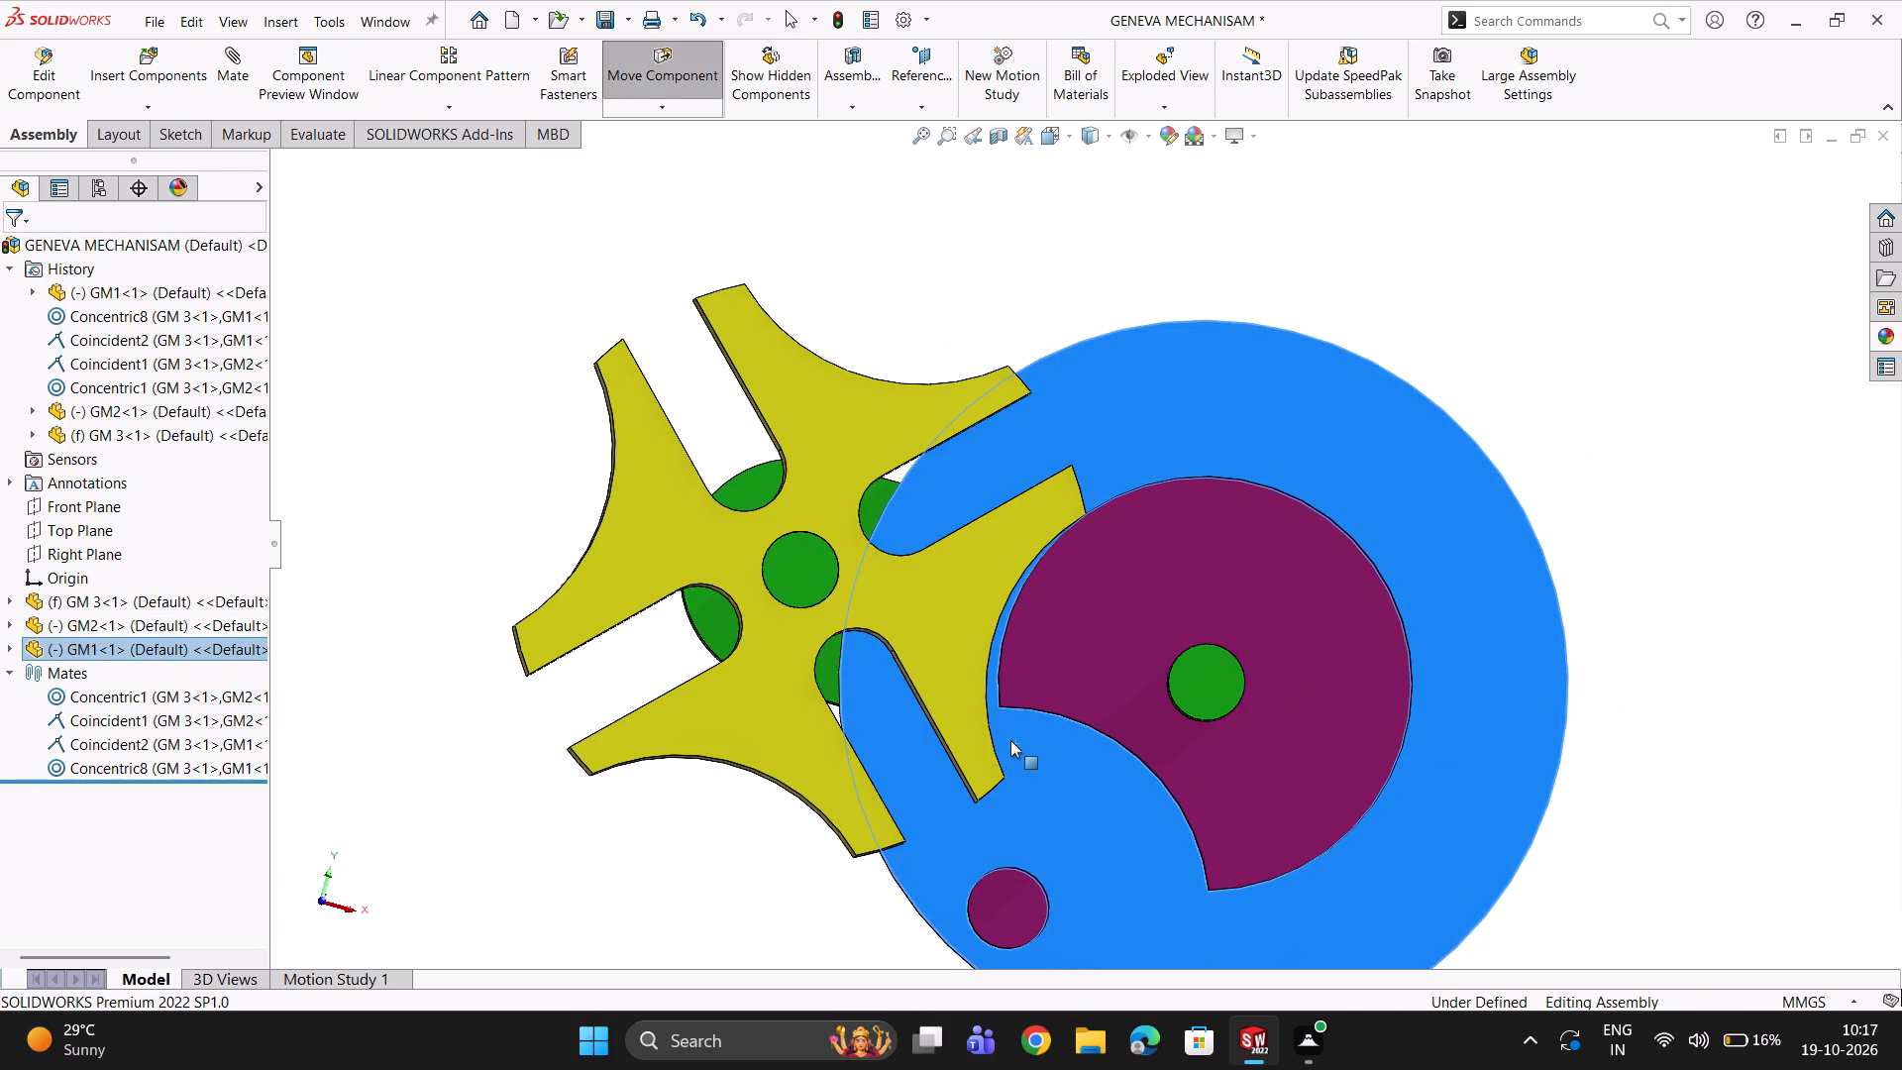
Turn the Geneva wheel slightly so its concave edge follows the drive wheel's raised locking disc.
{"action": "left_click_drag", "start_coordinate": [1004, 571], "coordinate": [1016, 560]}
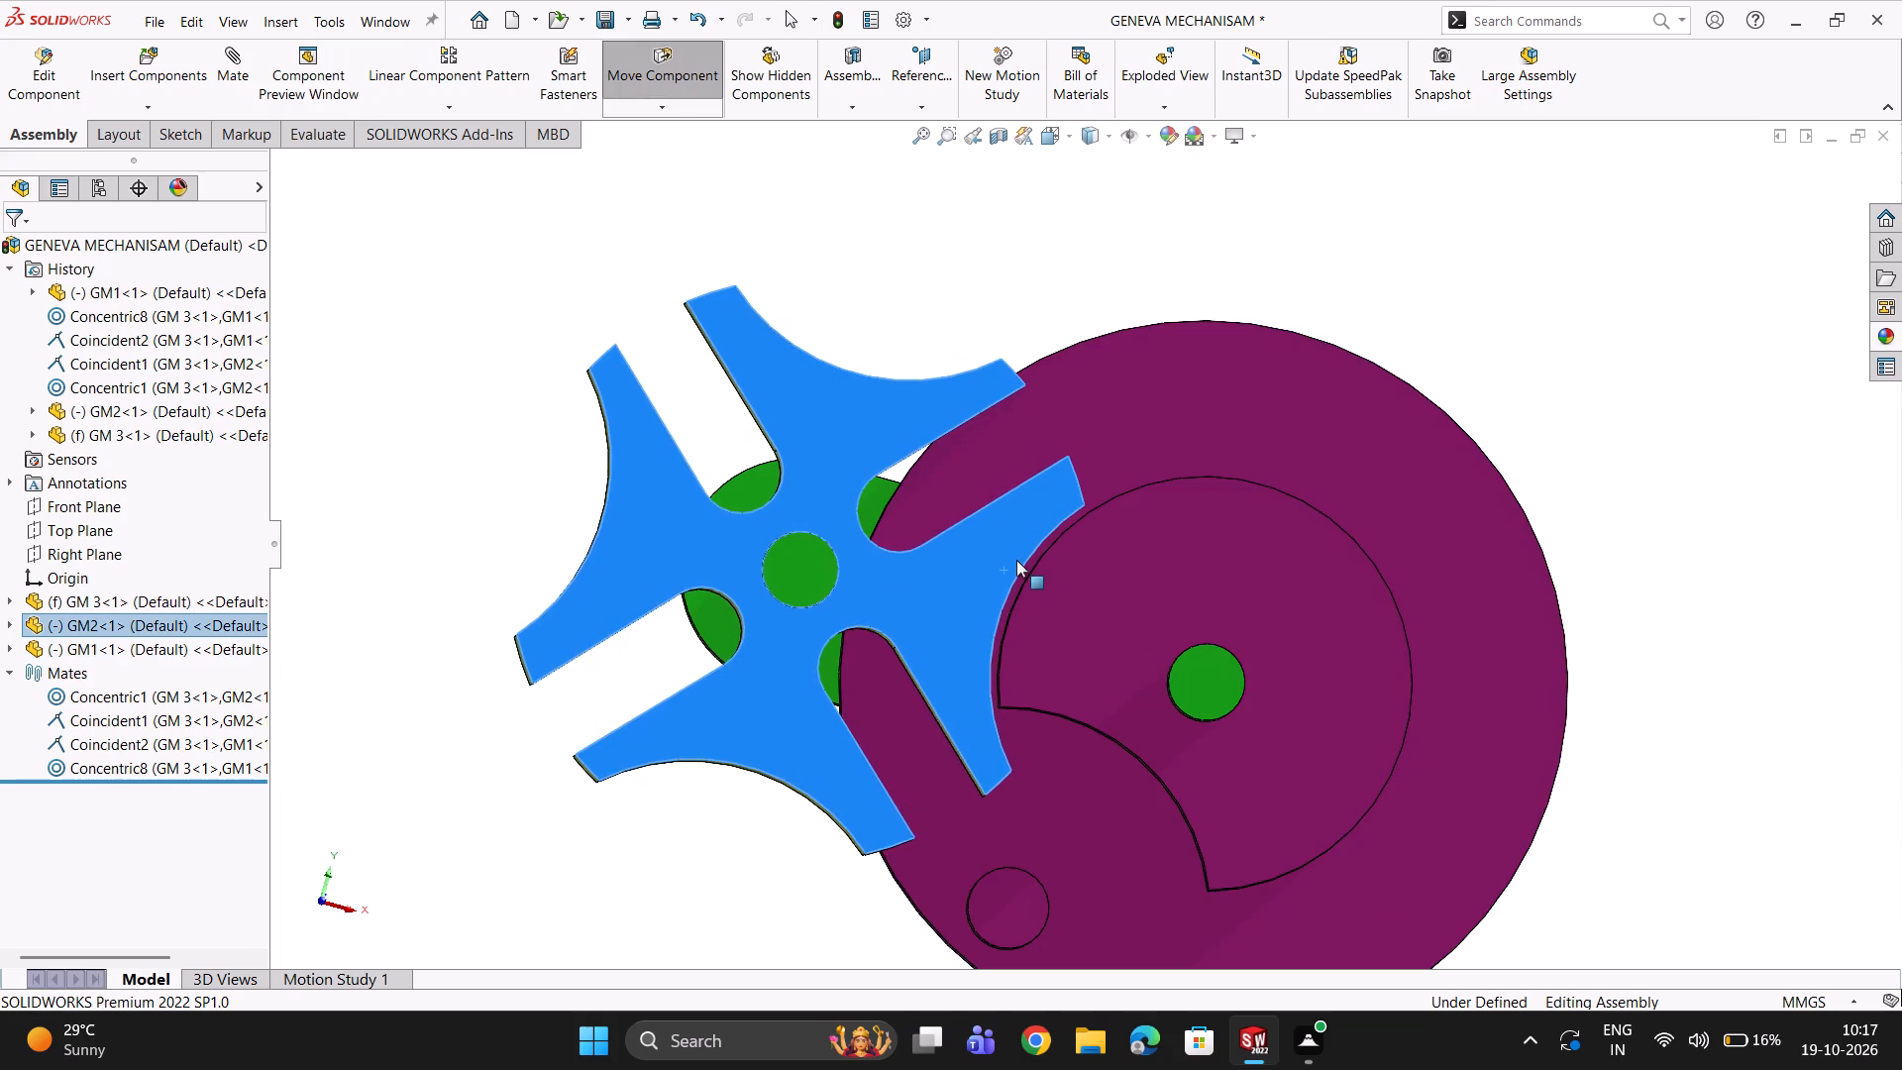
{"action": "left_click_drag", "start_coordinate": [1016, 560], "coordinate": [1021, 557]}
{"action": "left_click", "coordinate": [1021, 557]}
Rotate the drive wheel on about its shaft until the pin is above the locking disc, clear of the Geneva wheel.
{"action": "scroll", "coordinate": [1082, 597], "scroll_direction": "down", "scroll_amount": 1}
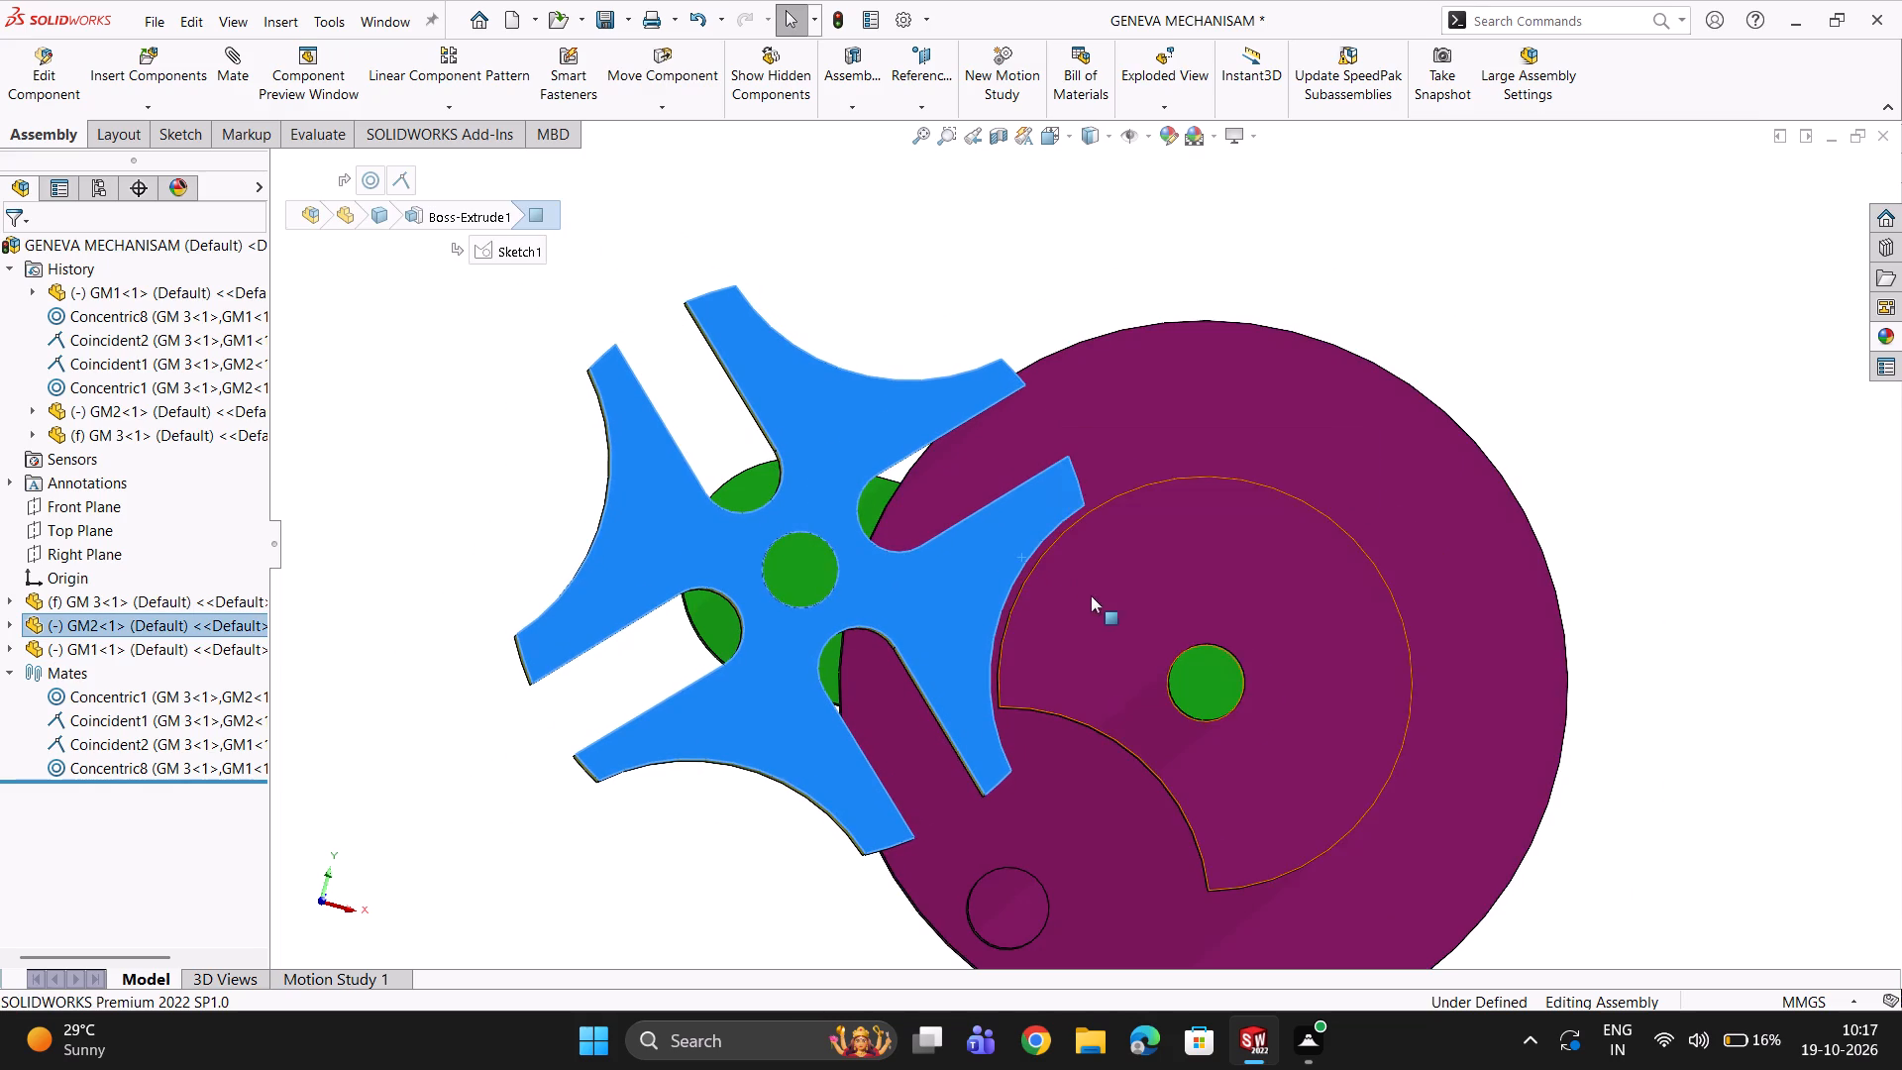
{"action": "left_click", "coordinate": [1291, 390]}
{"action": "left_click_drag", "start_coordinate": [1291, 390], "coordinate": [1306, 404]}
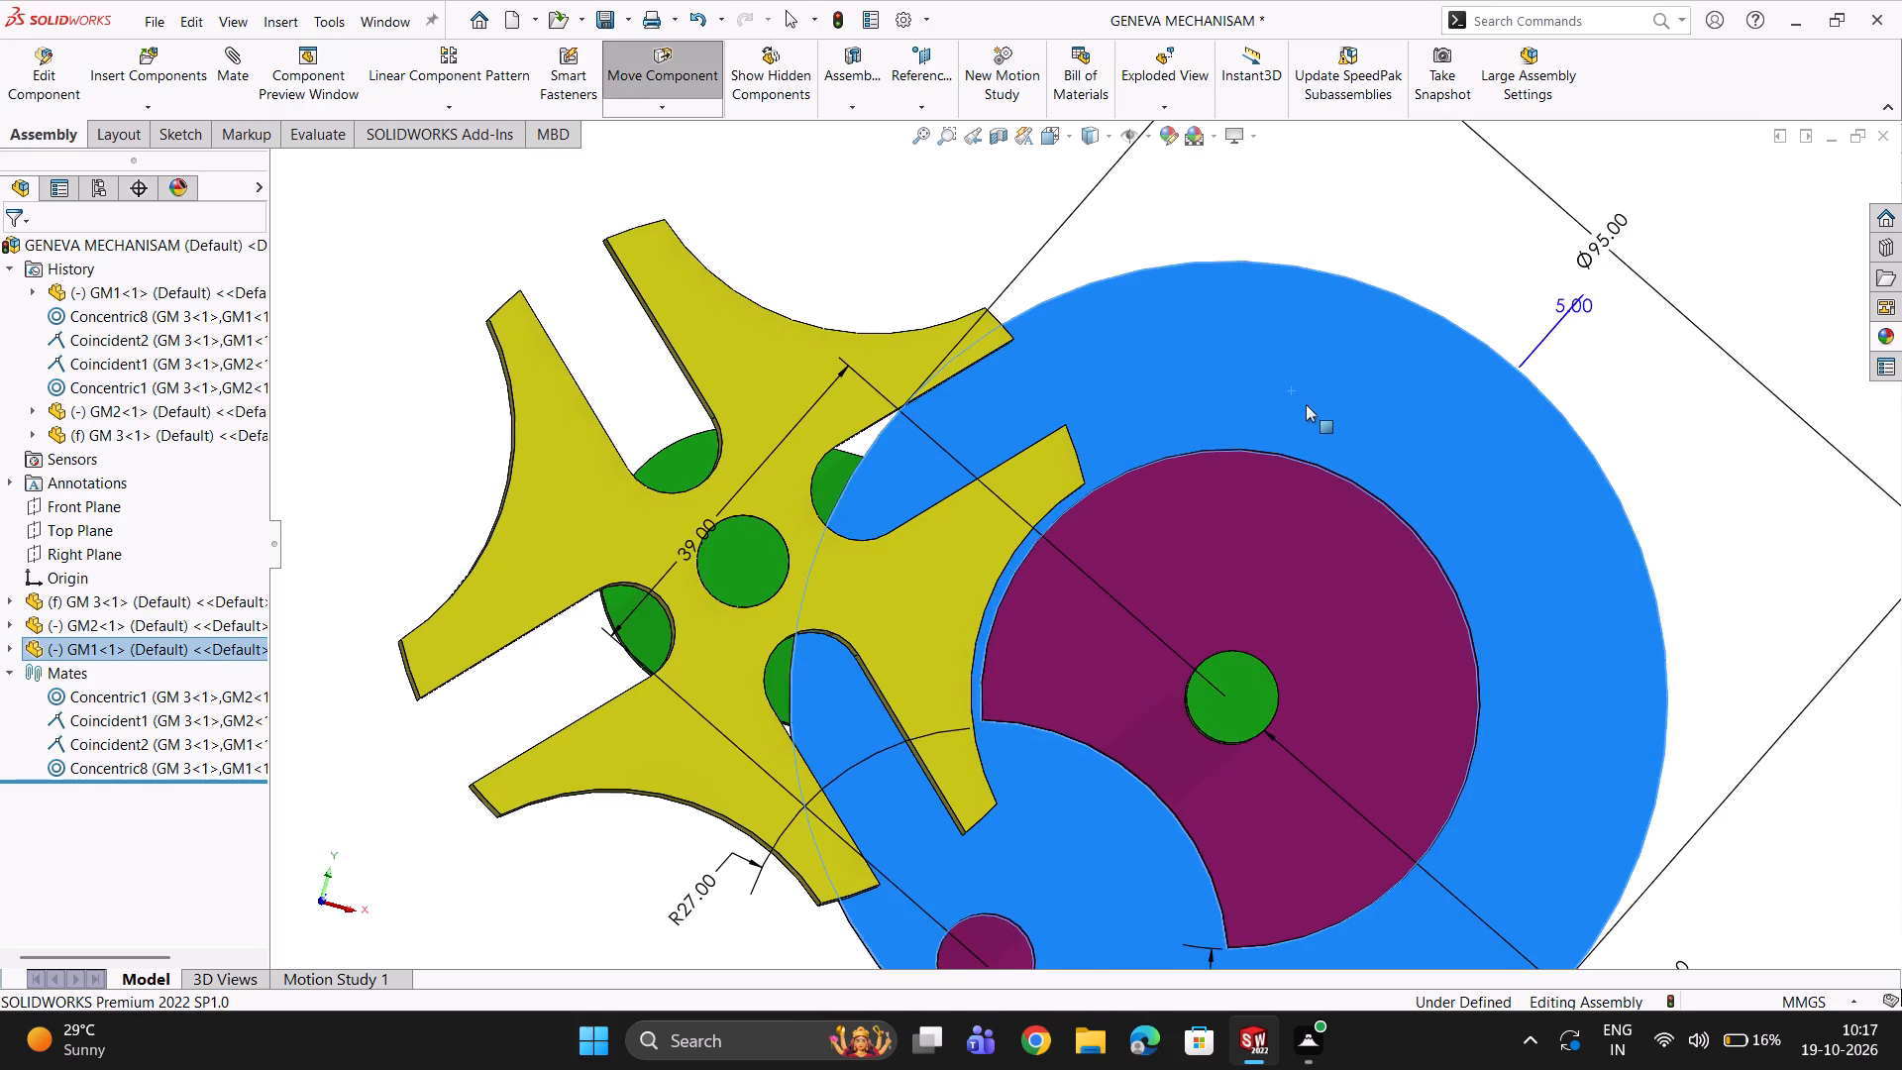
{"action": "left_click_drag", "start_coordinate": [1306, 404], "coordinate": [1364, 646]}
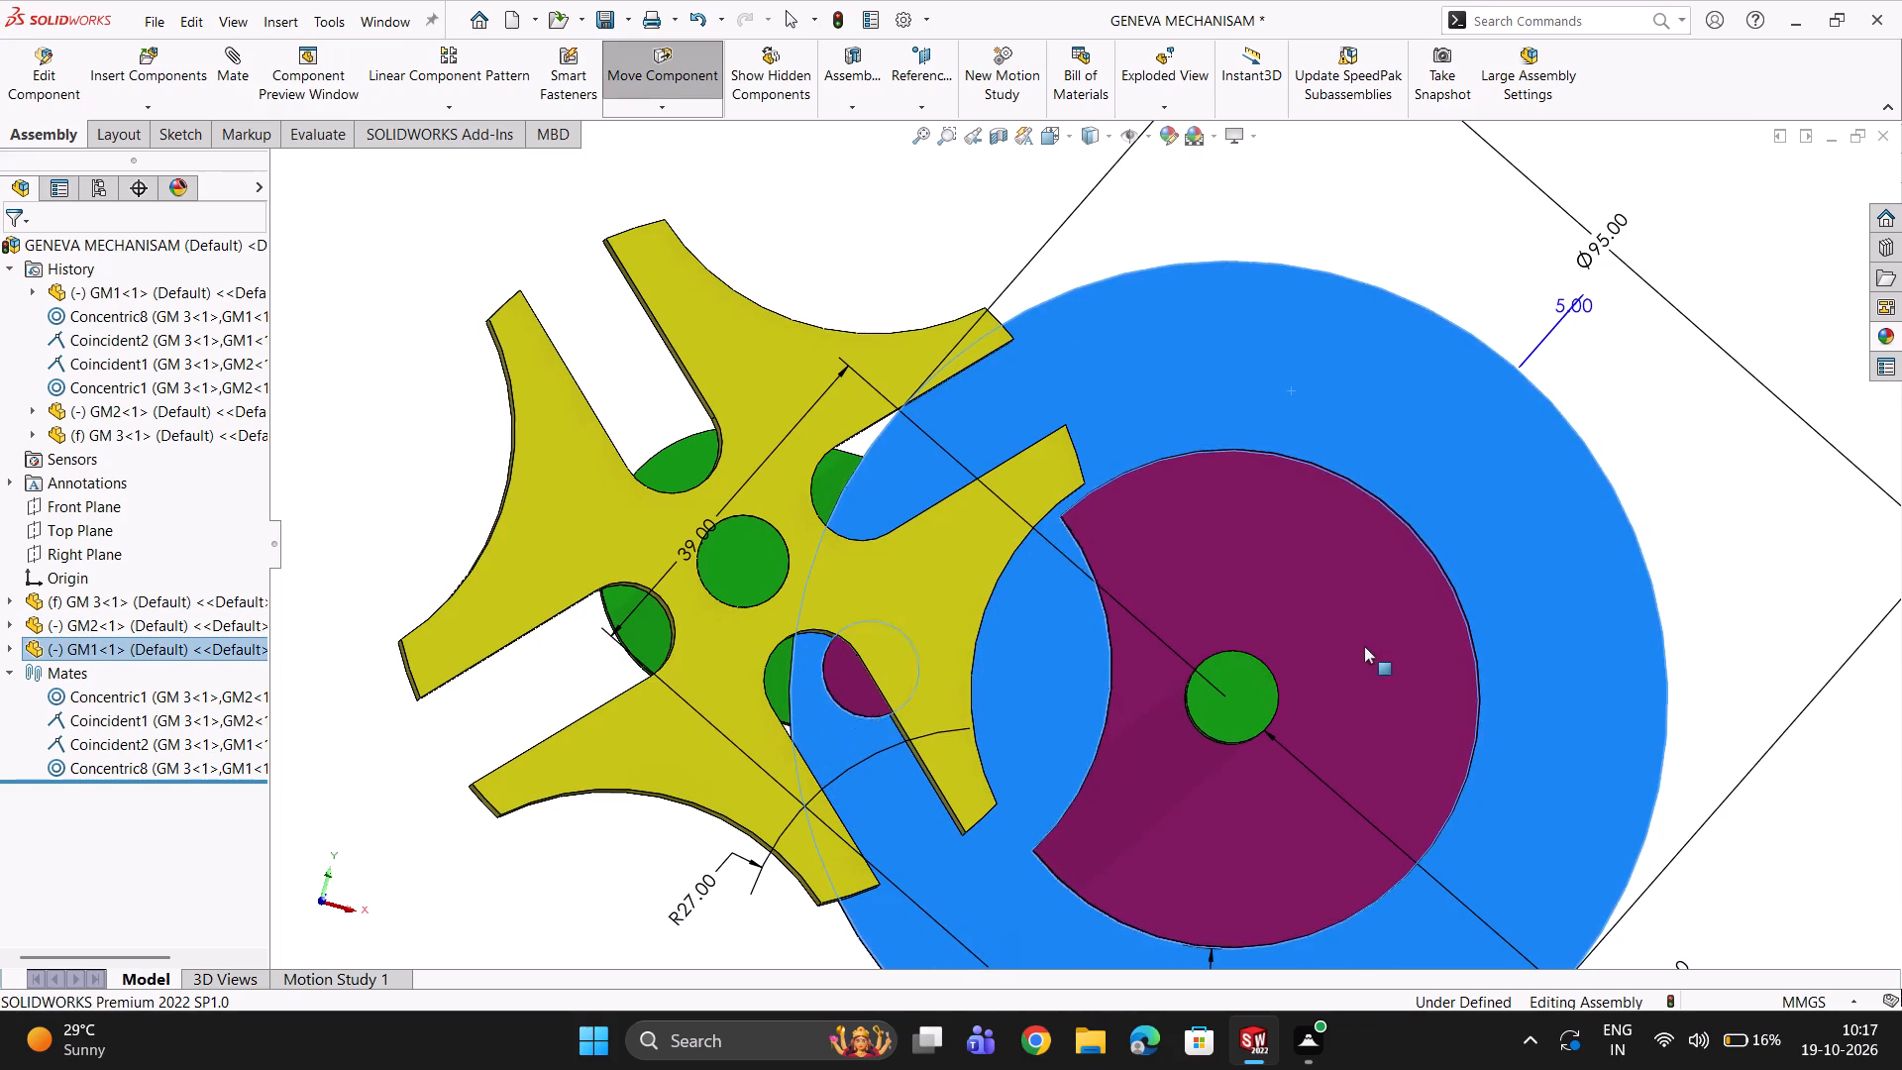
{"action": "left_click_drag", "start_coordinate": [1364, 646], "coordinate": [1286, 821]}
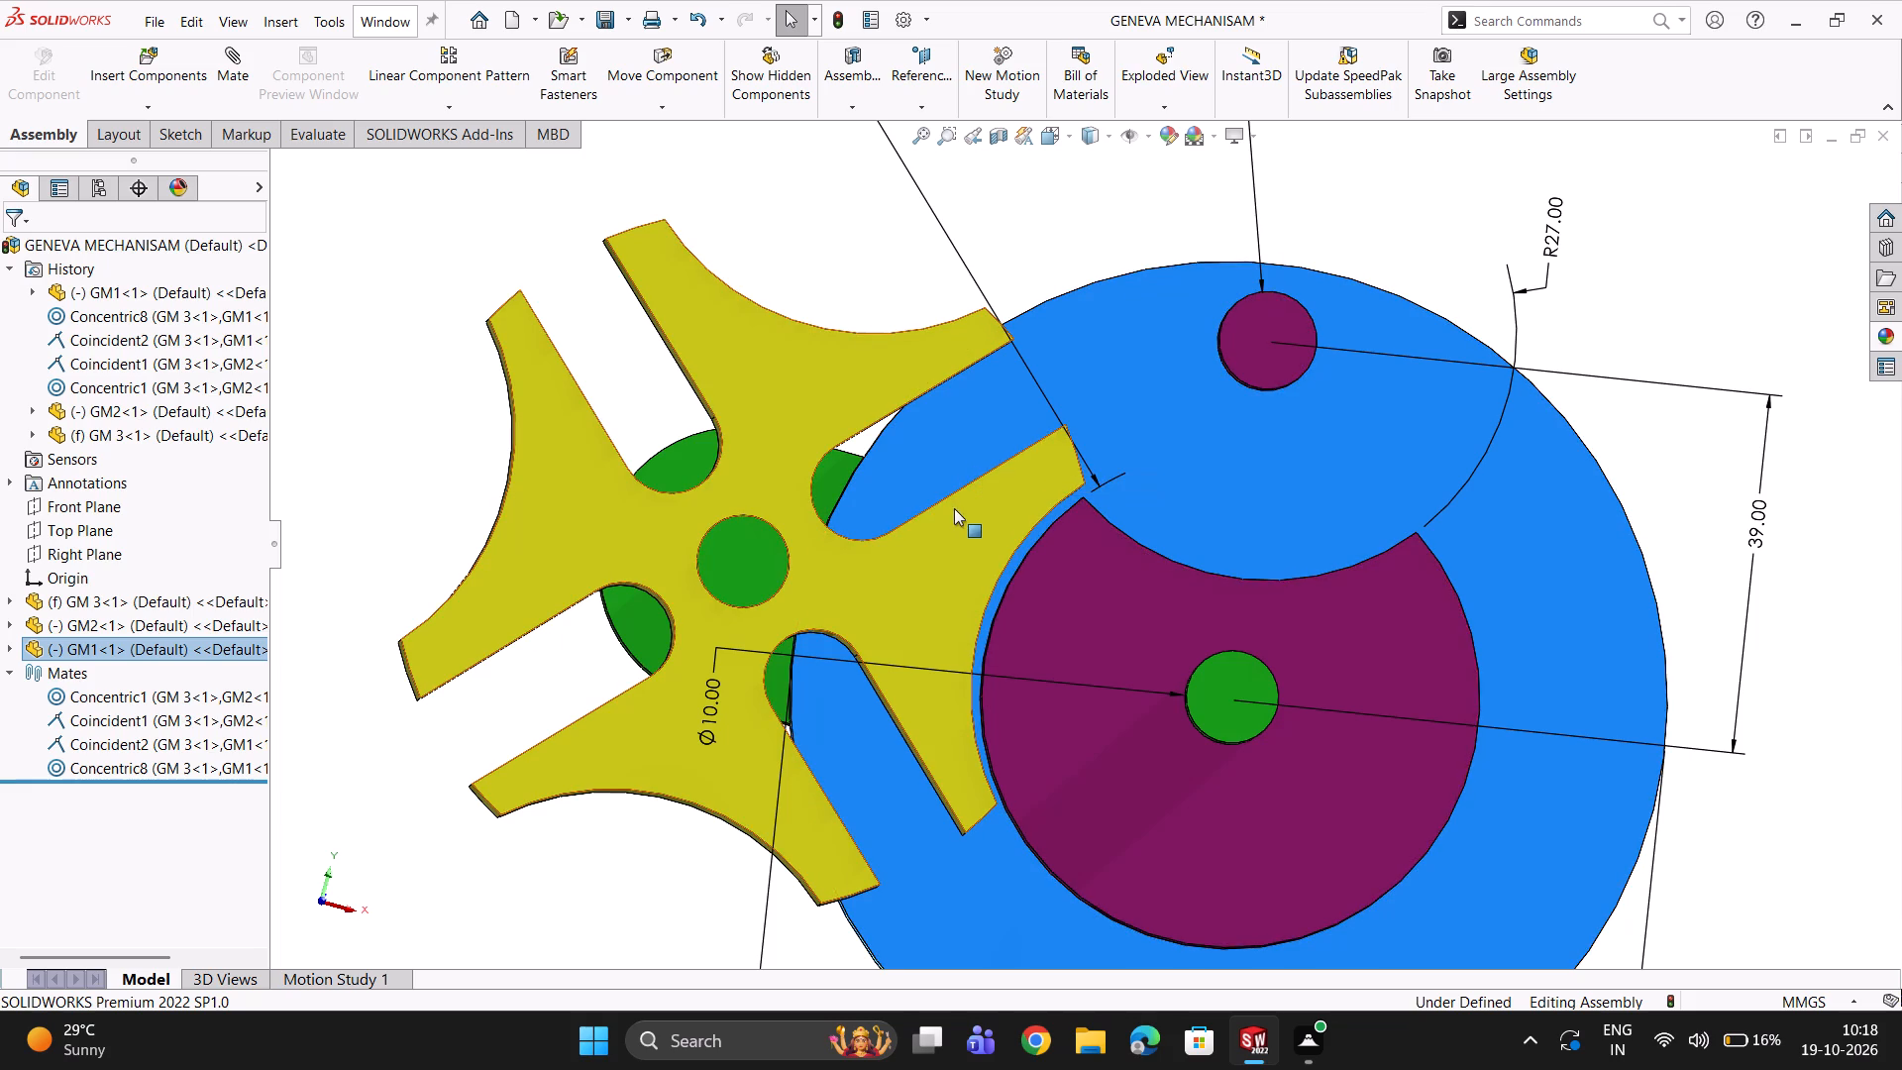
Examine from the front and the side how the Geneva wheel sits against the drive wheel's locking disc.
{"action": "scroll", "coordinate": [965, 548], "scroll_direction": "down", "scroll_amount": 4}
{"action": "scroll", "coordinate": [647, 482], "scroll_direction": "up", "scroll_amount": 2}
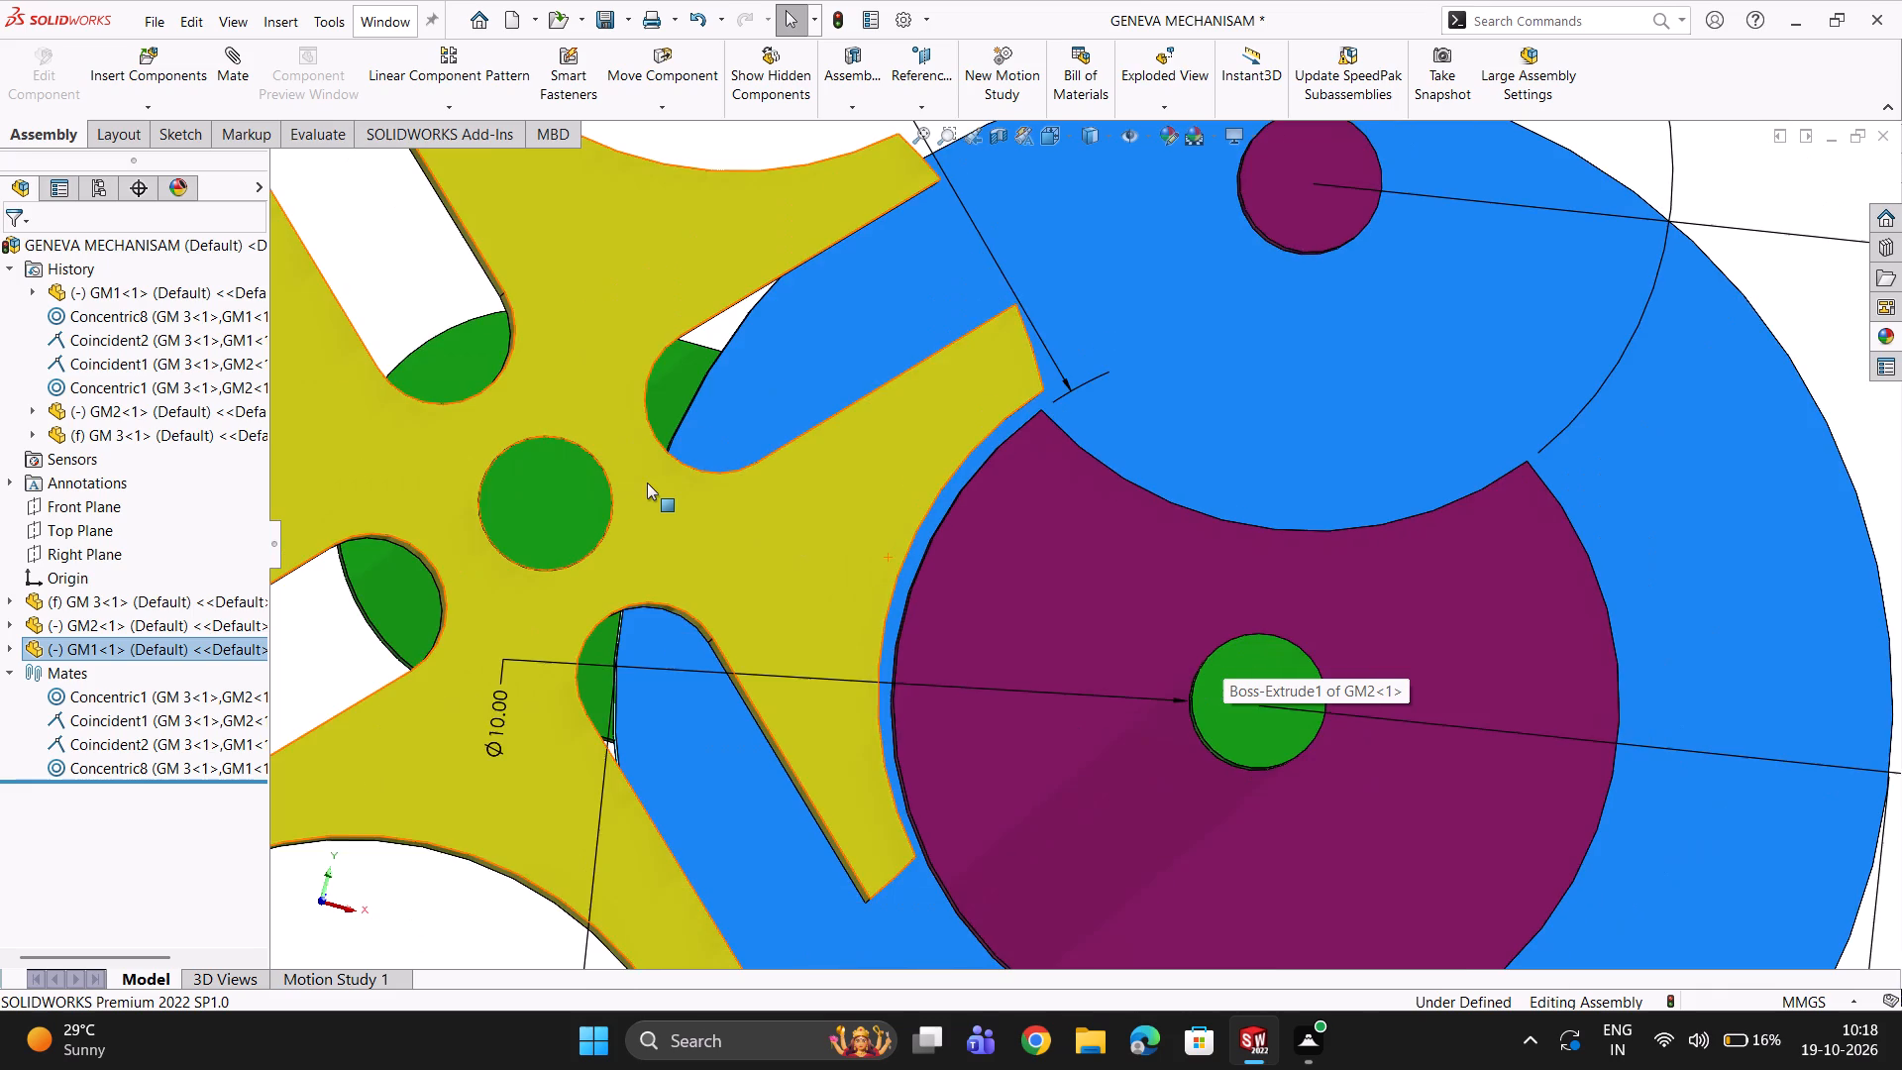
{"action": "left_click", "coordinate": [327, 395]}
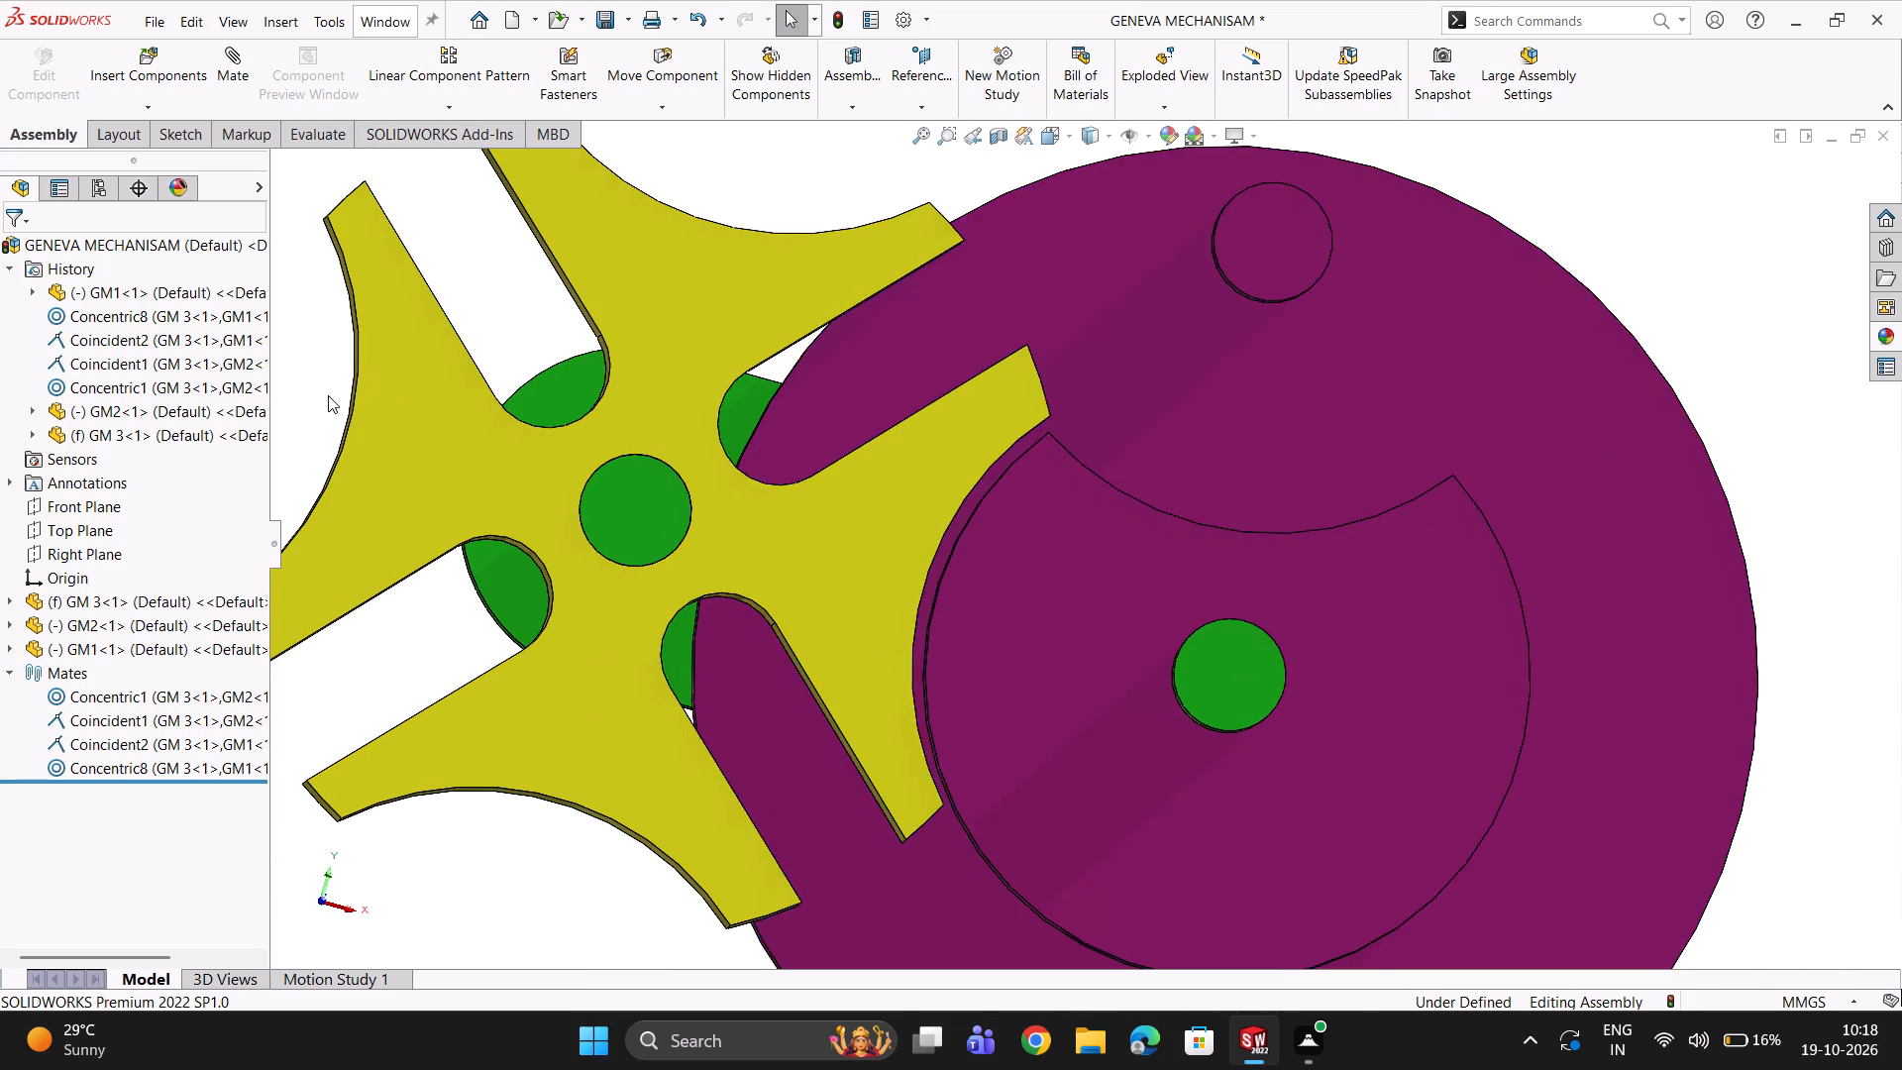
{"action": "scroll", "coordinate": [627, 397], "scroll_direction": "up", "scroll_amount": 4}
{"action": "middle_click_drag", "start_coordinate": [723, 374], "coordinate": [534, 500]}
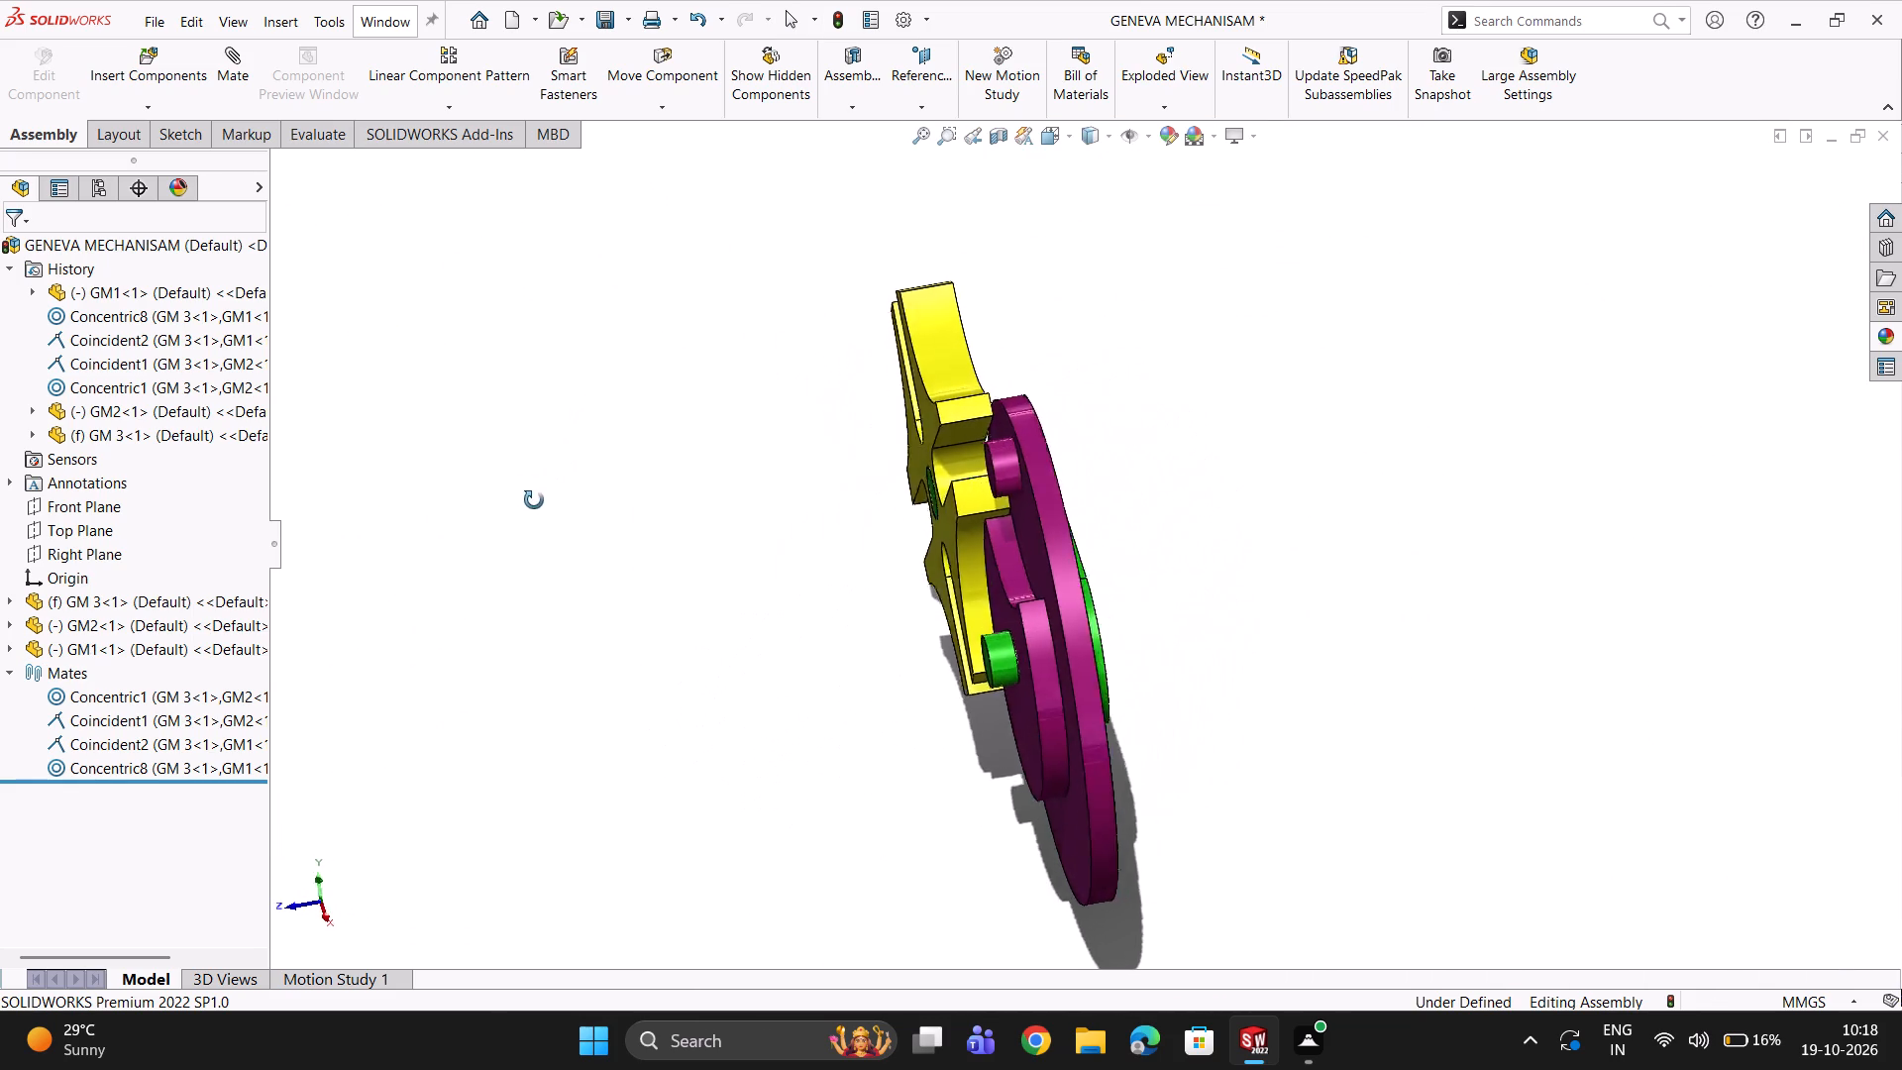
{"action": "middle_click_drag", "start_coordinate": [534, 500], "coordinate": [552, 528]}
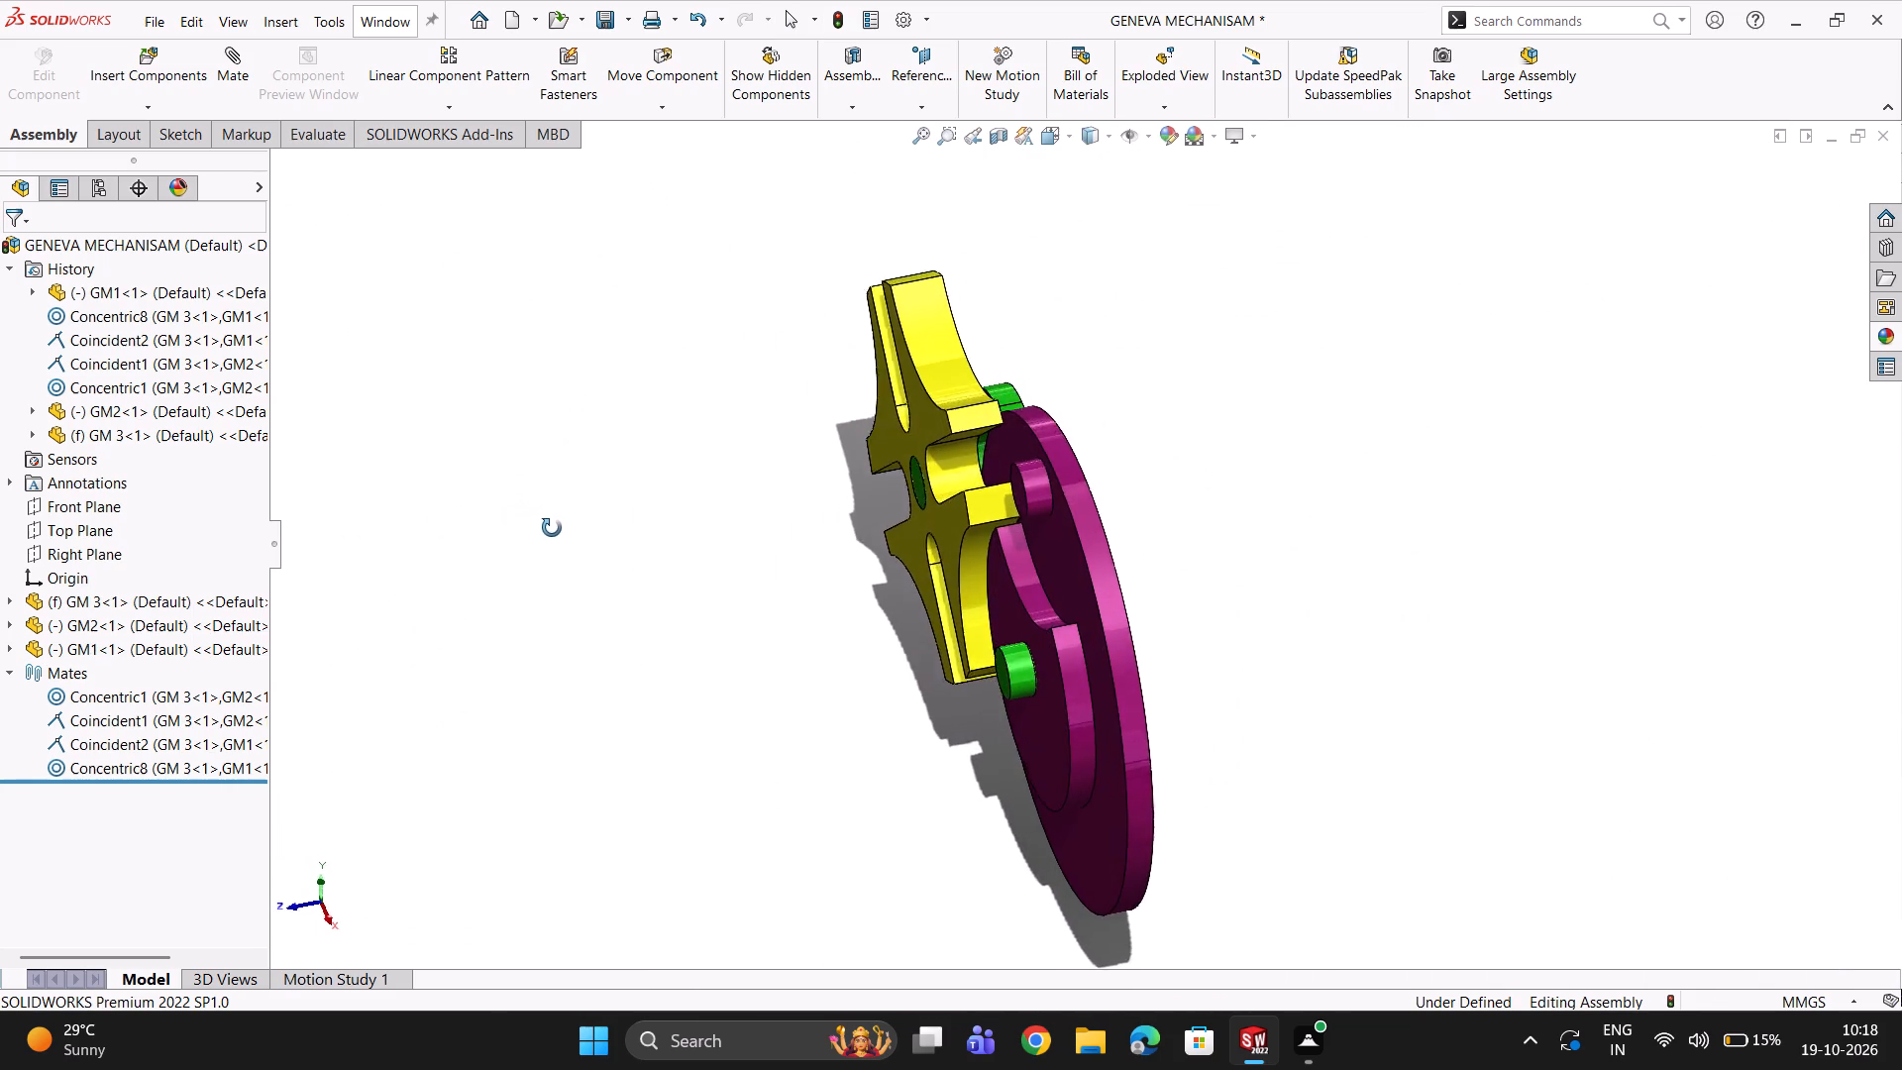
{"action": "middle_click_drag", "start_coordinate": [552, 528], "coordinate": [674, 455]}
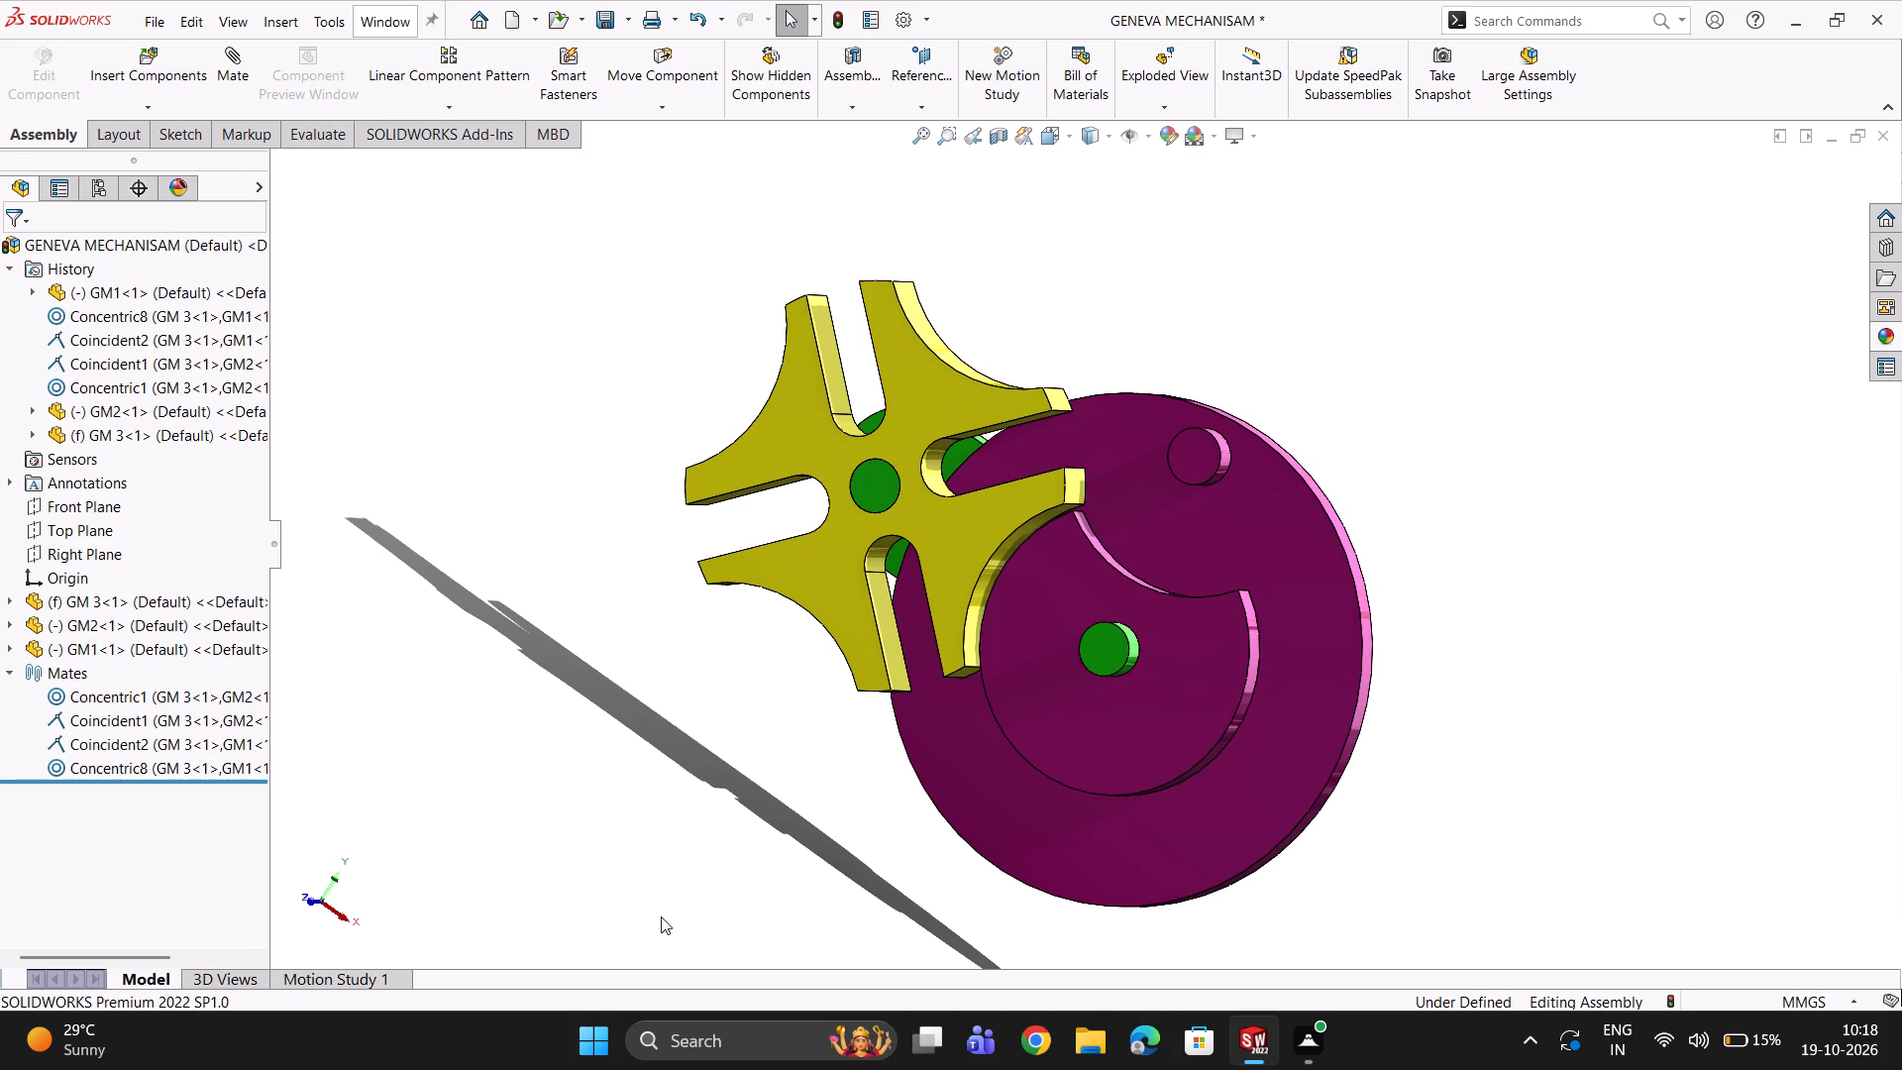
Delete the existing rotary motor from Motion Study 1.
{"action": "left_click", "coordinate": [348, 977]}
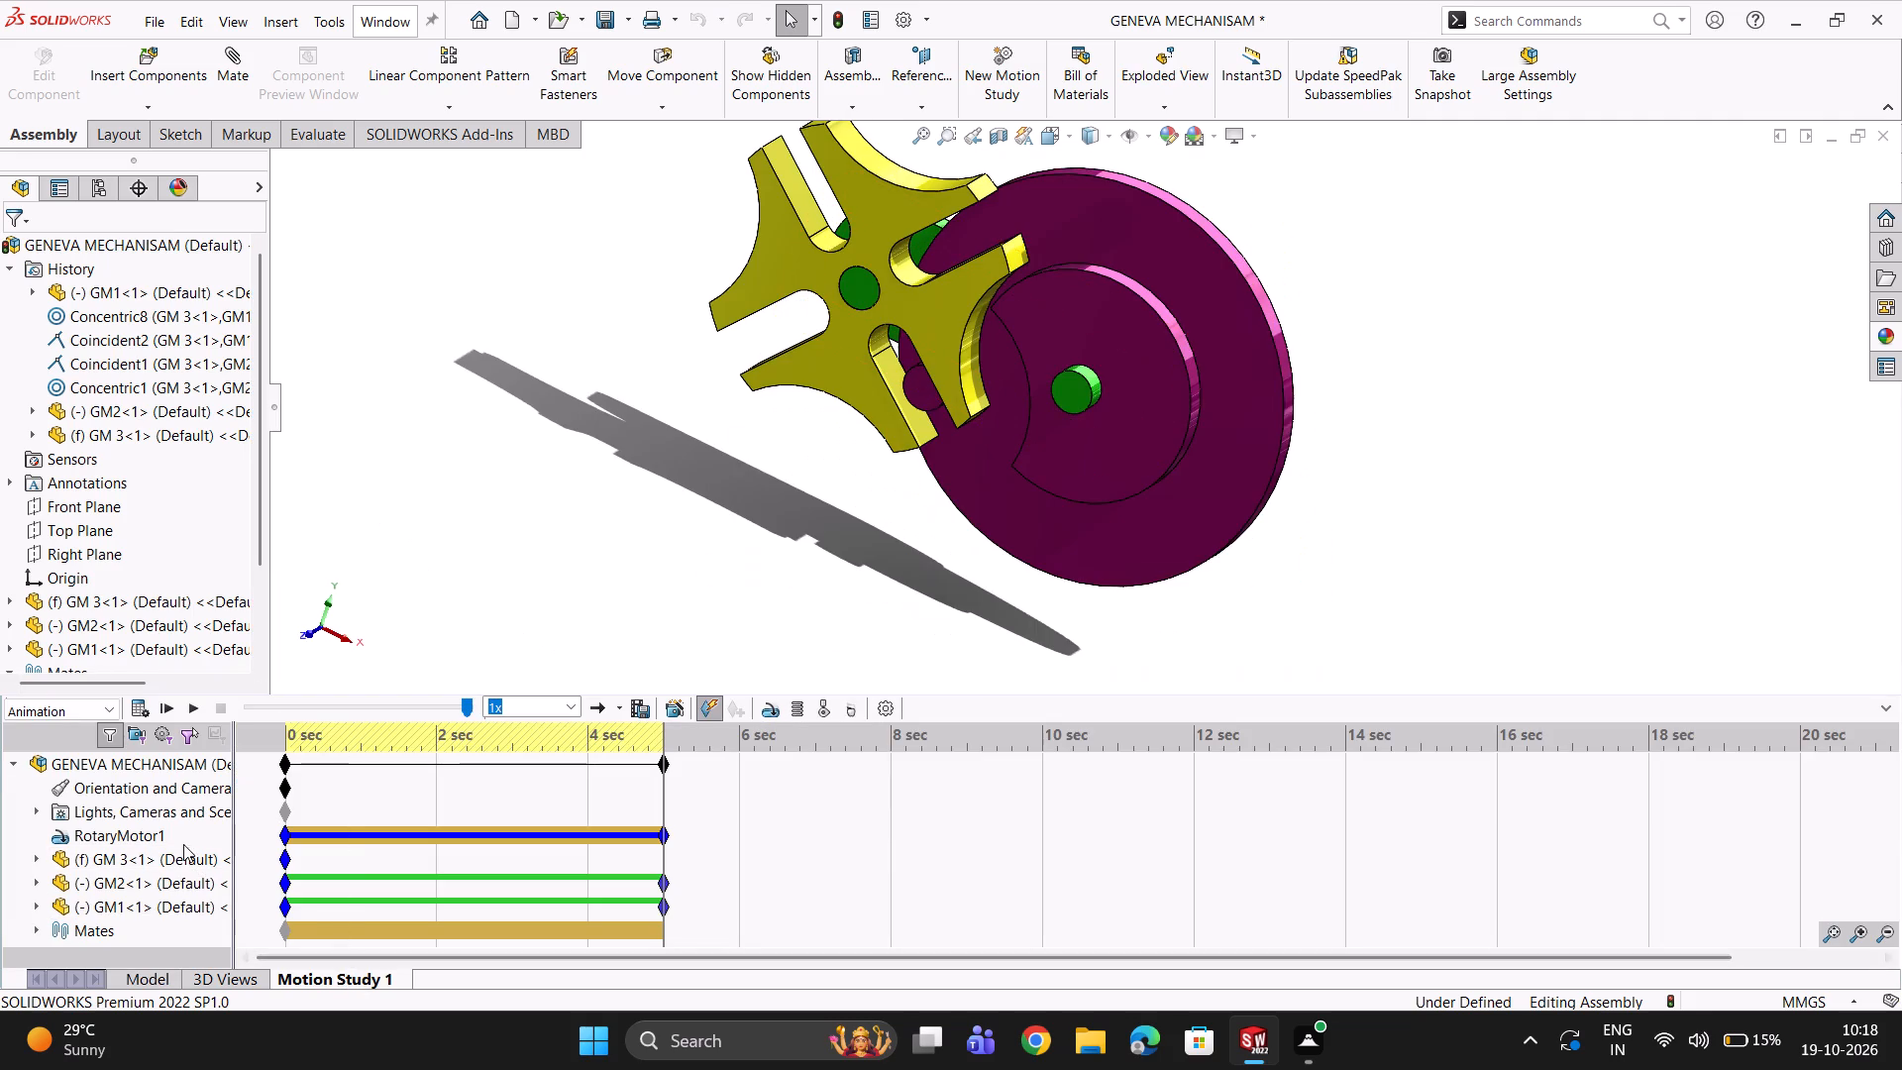
{"action": "left_click", "coordinate": [161, 828]}
{"action": "right_click", "coordinate": [161, 827]}
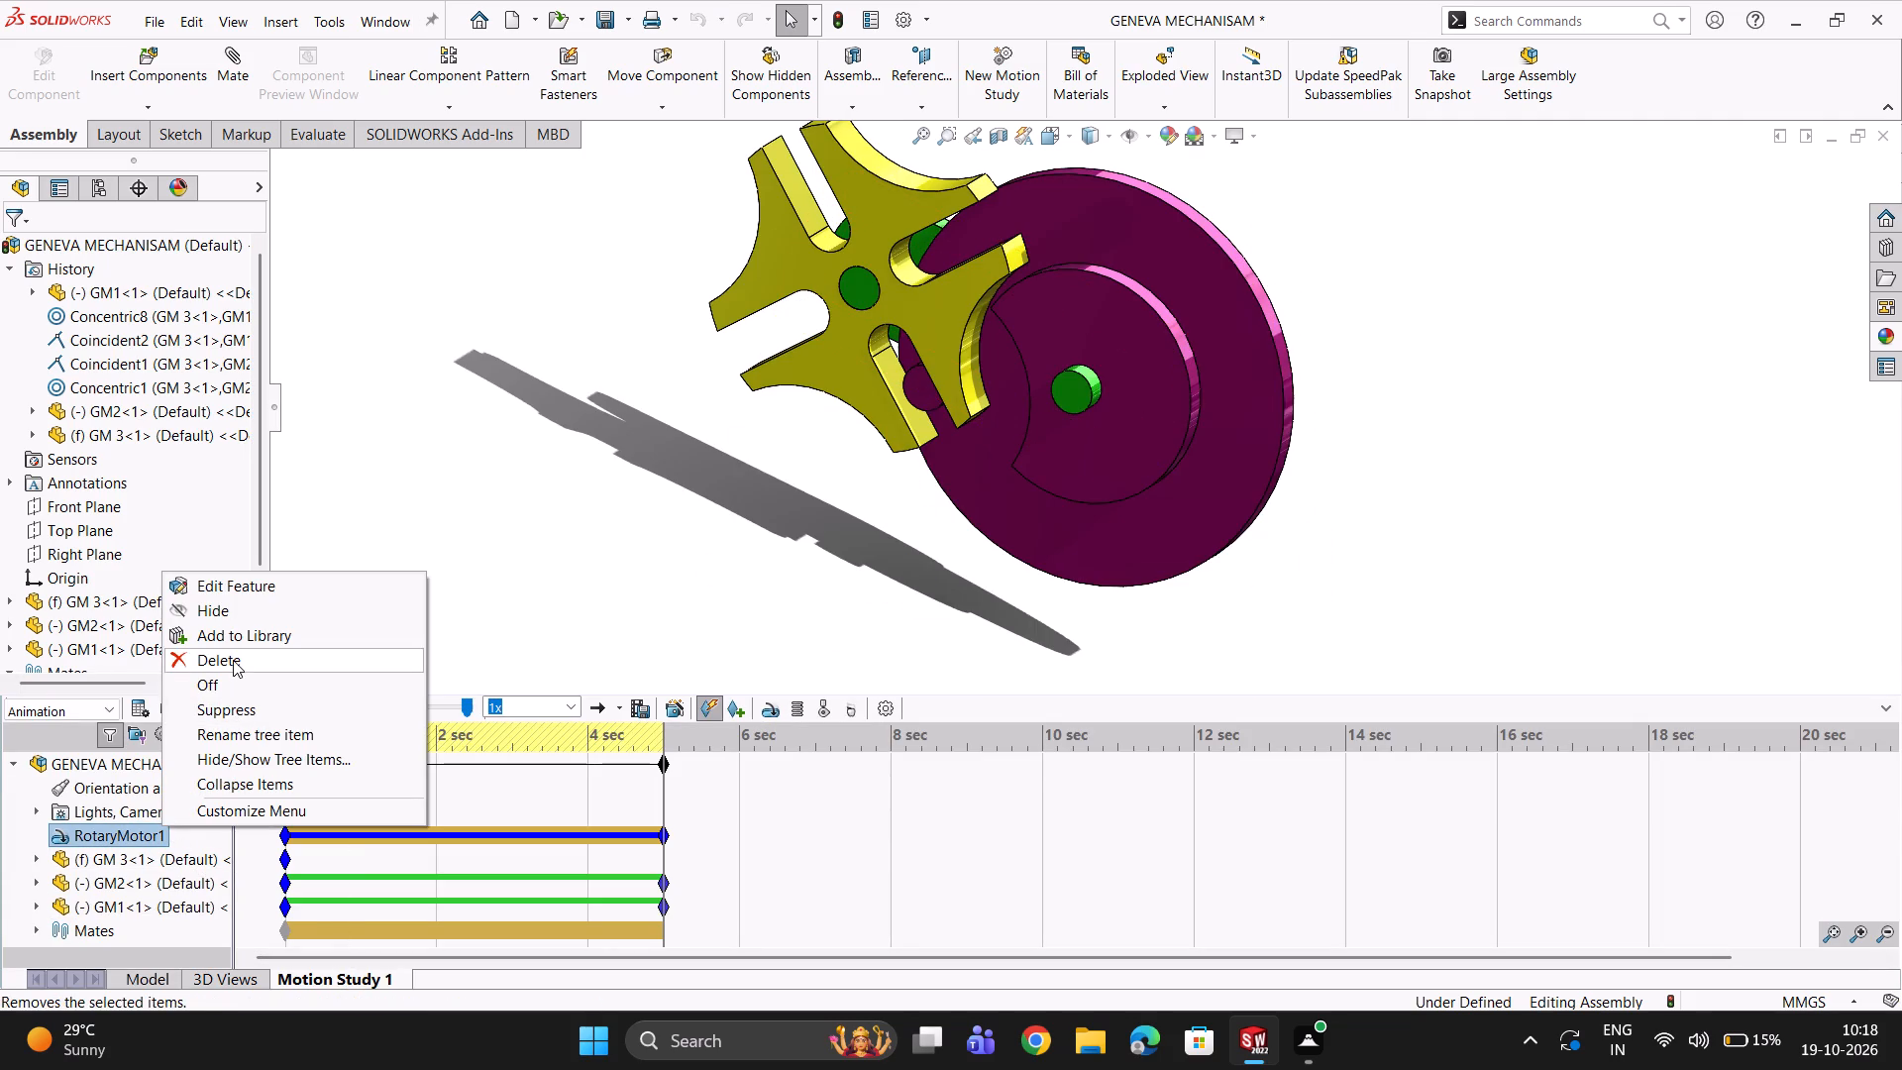
{"action": "left_click", "coordinate": [233, 660]}
{"action": "left_click", "coordinate": [1069, 398]}
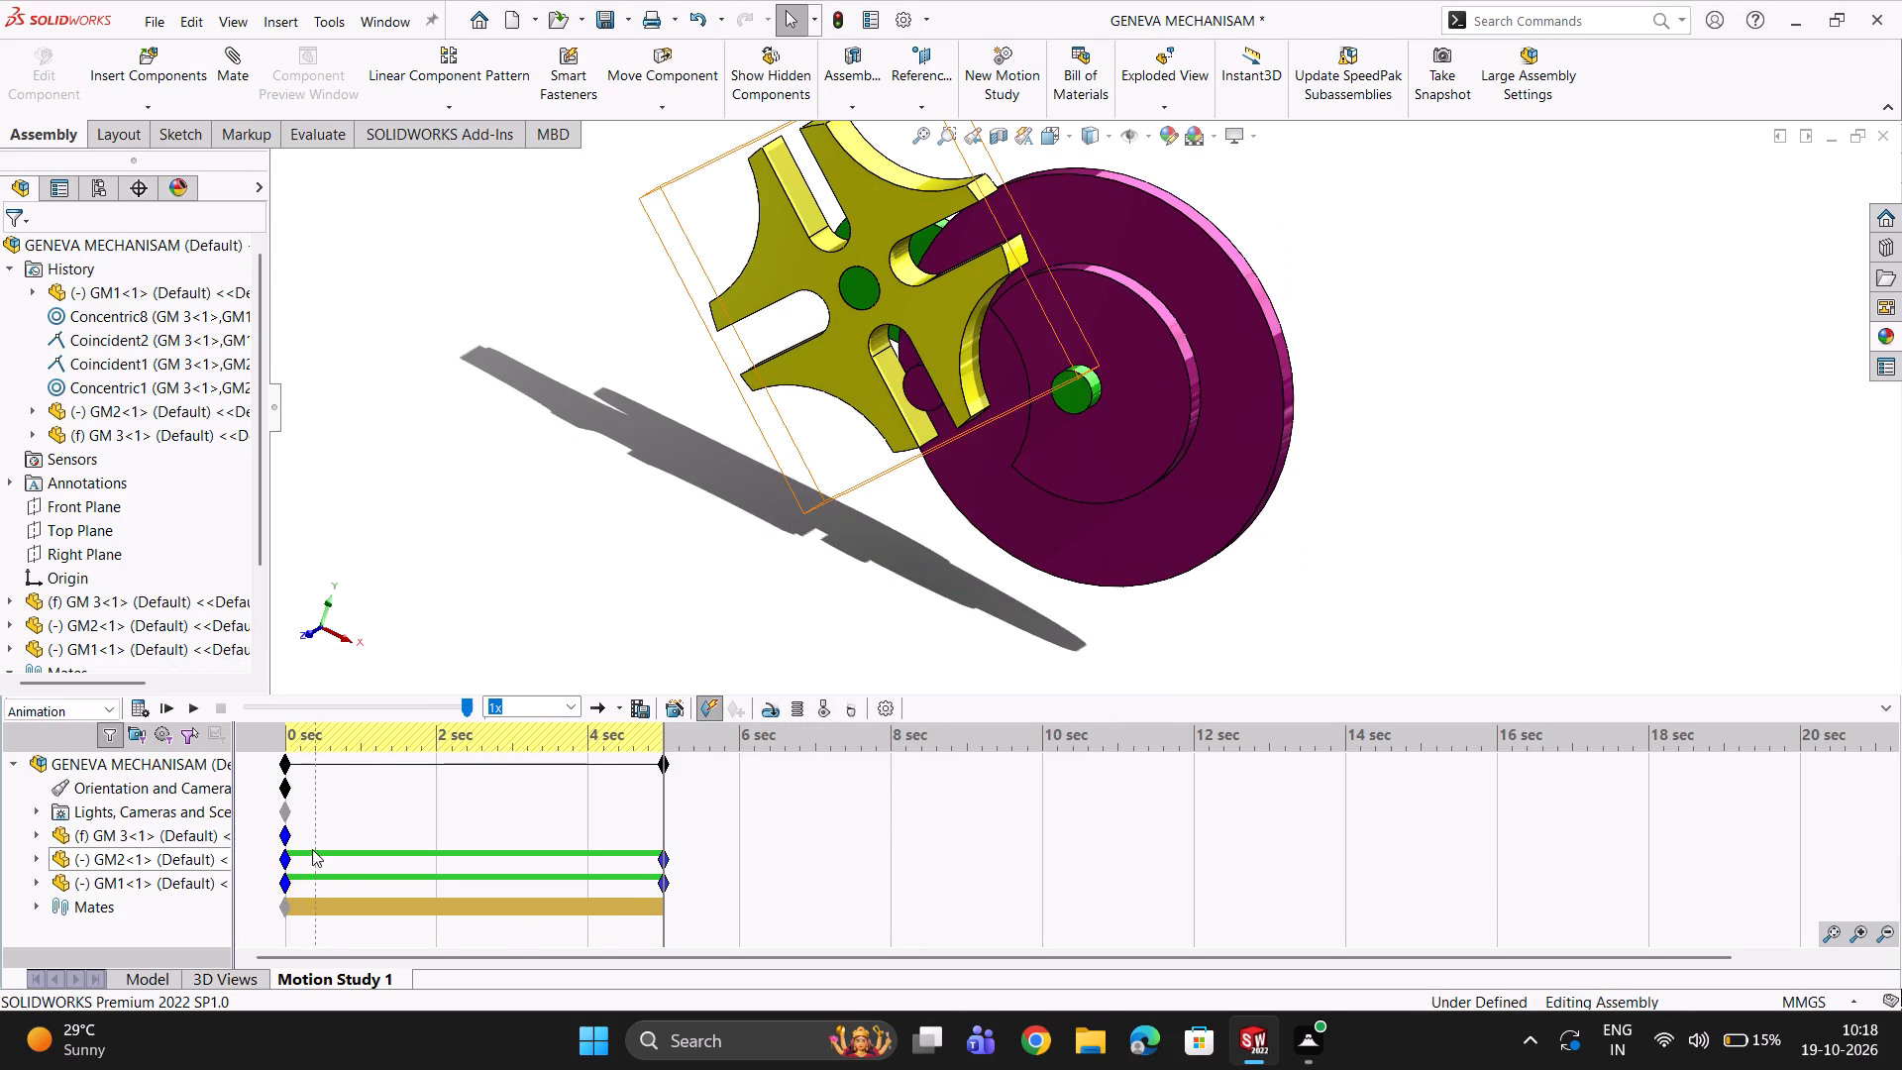
Extend the motion study's duration to about 13.7 seconds.
{"action": "left_click_drag", "start_coordinate": [663, 761], "coordinate": [665, 761]}
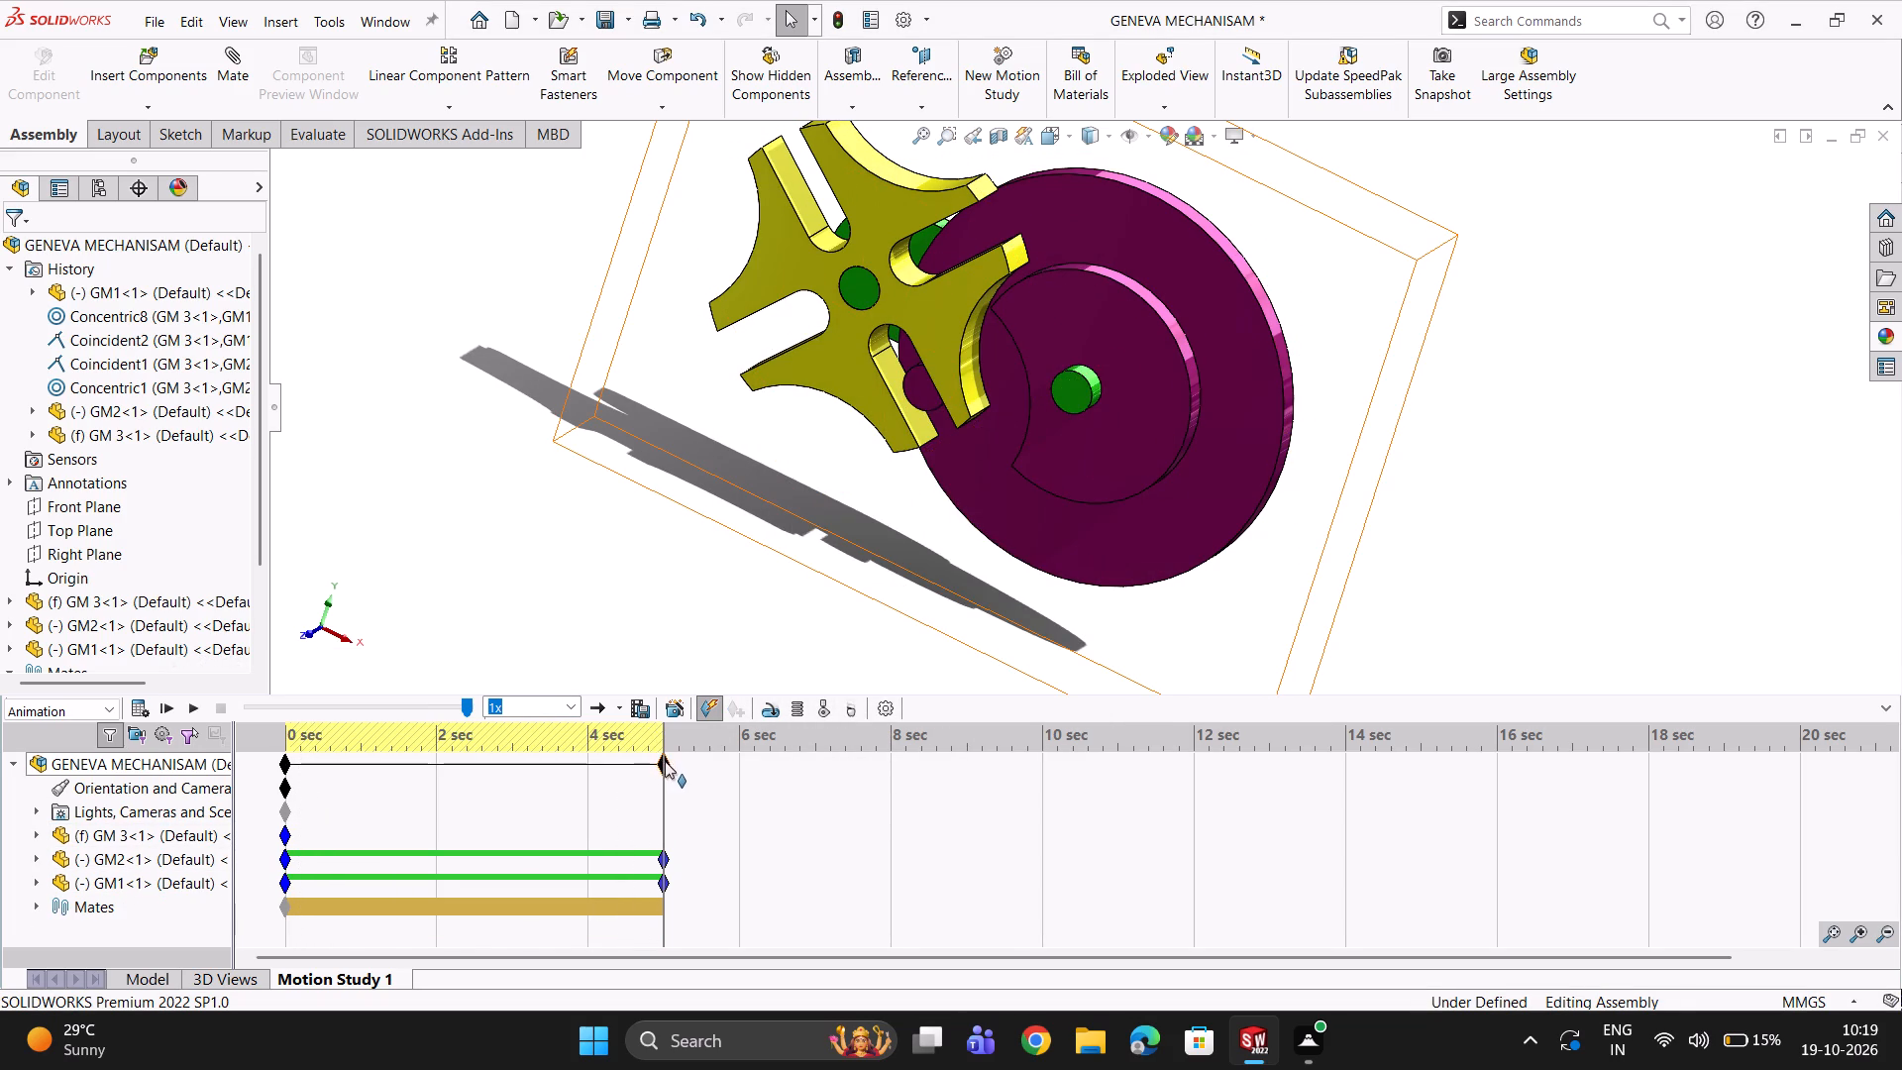
{"action": "left_click_drag", "start_coordinate": [665, 761], "coordinate": [1323, 856]}
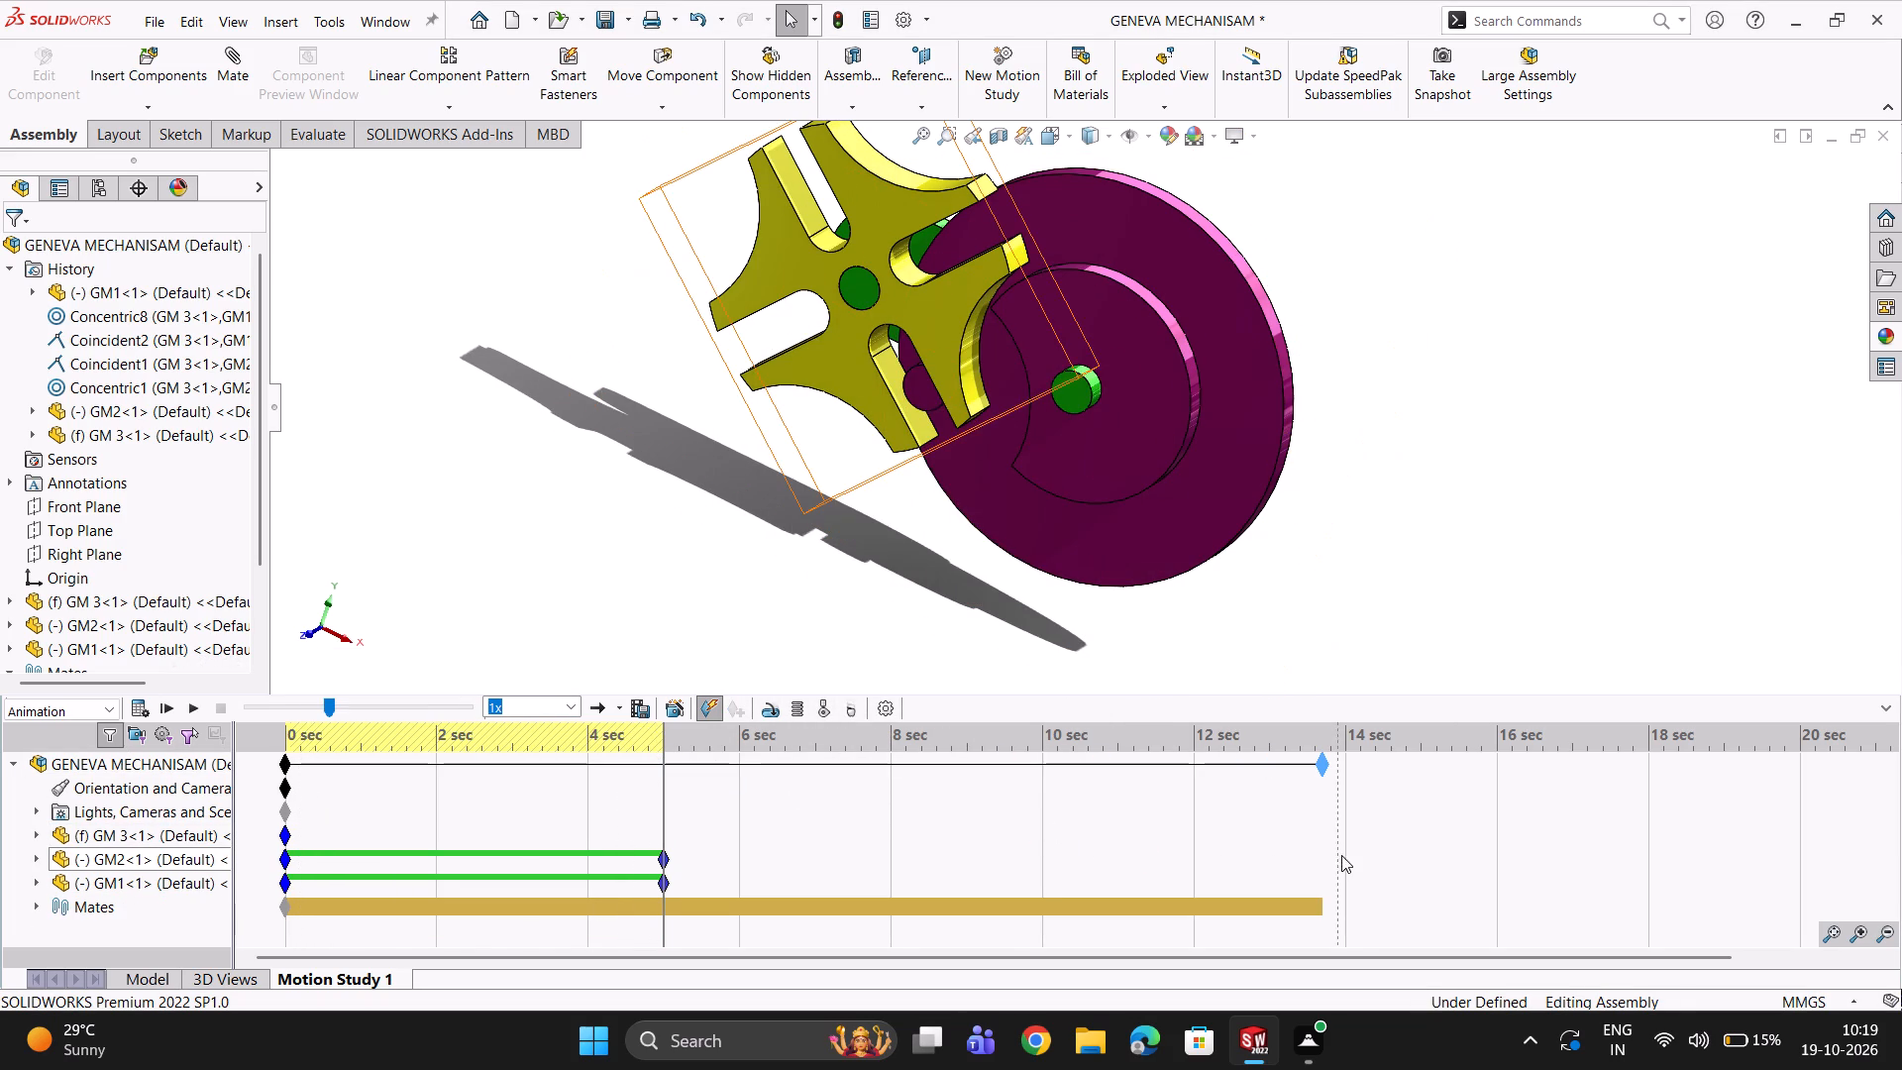
{"action": "left_click", "coordinate": [1362, 855]}
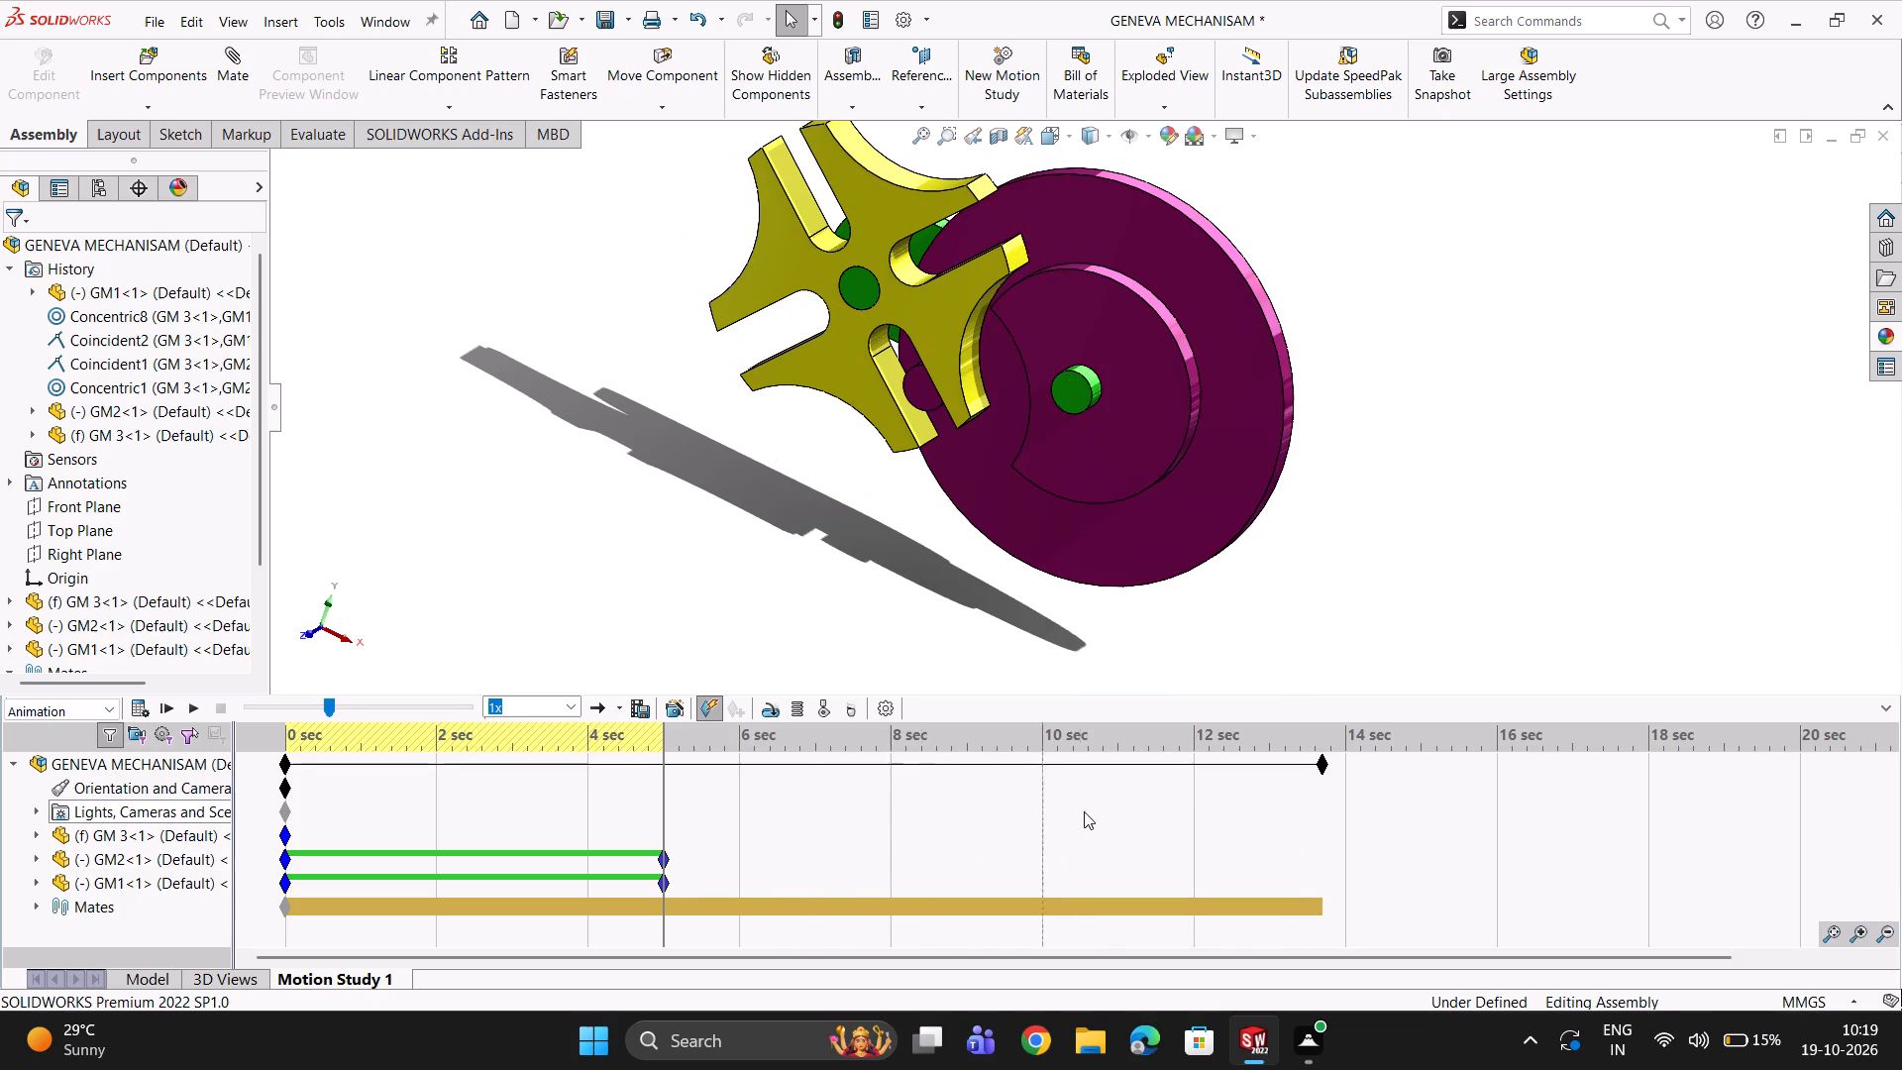
Start a rotary motor on the drive wheel's large flat front face and reverse its direction.
{"action": "scroll", "coordinate": [850, 429], "scroll_direction": "down", "scroll_amount": 1}
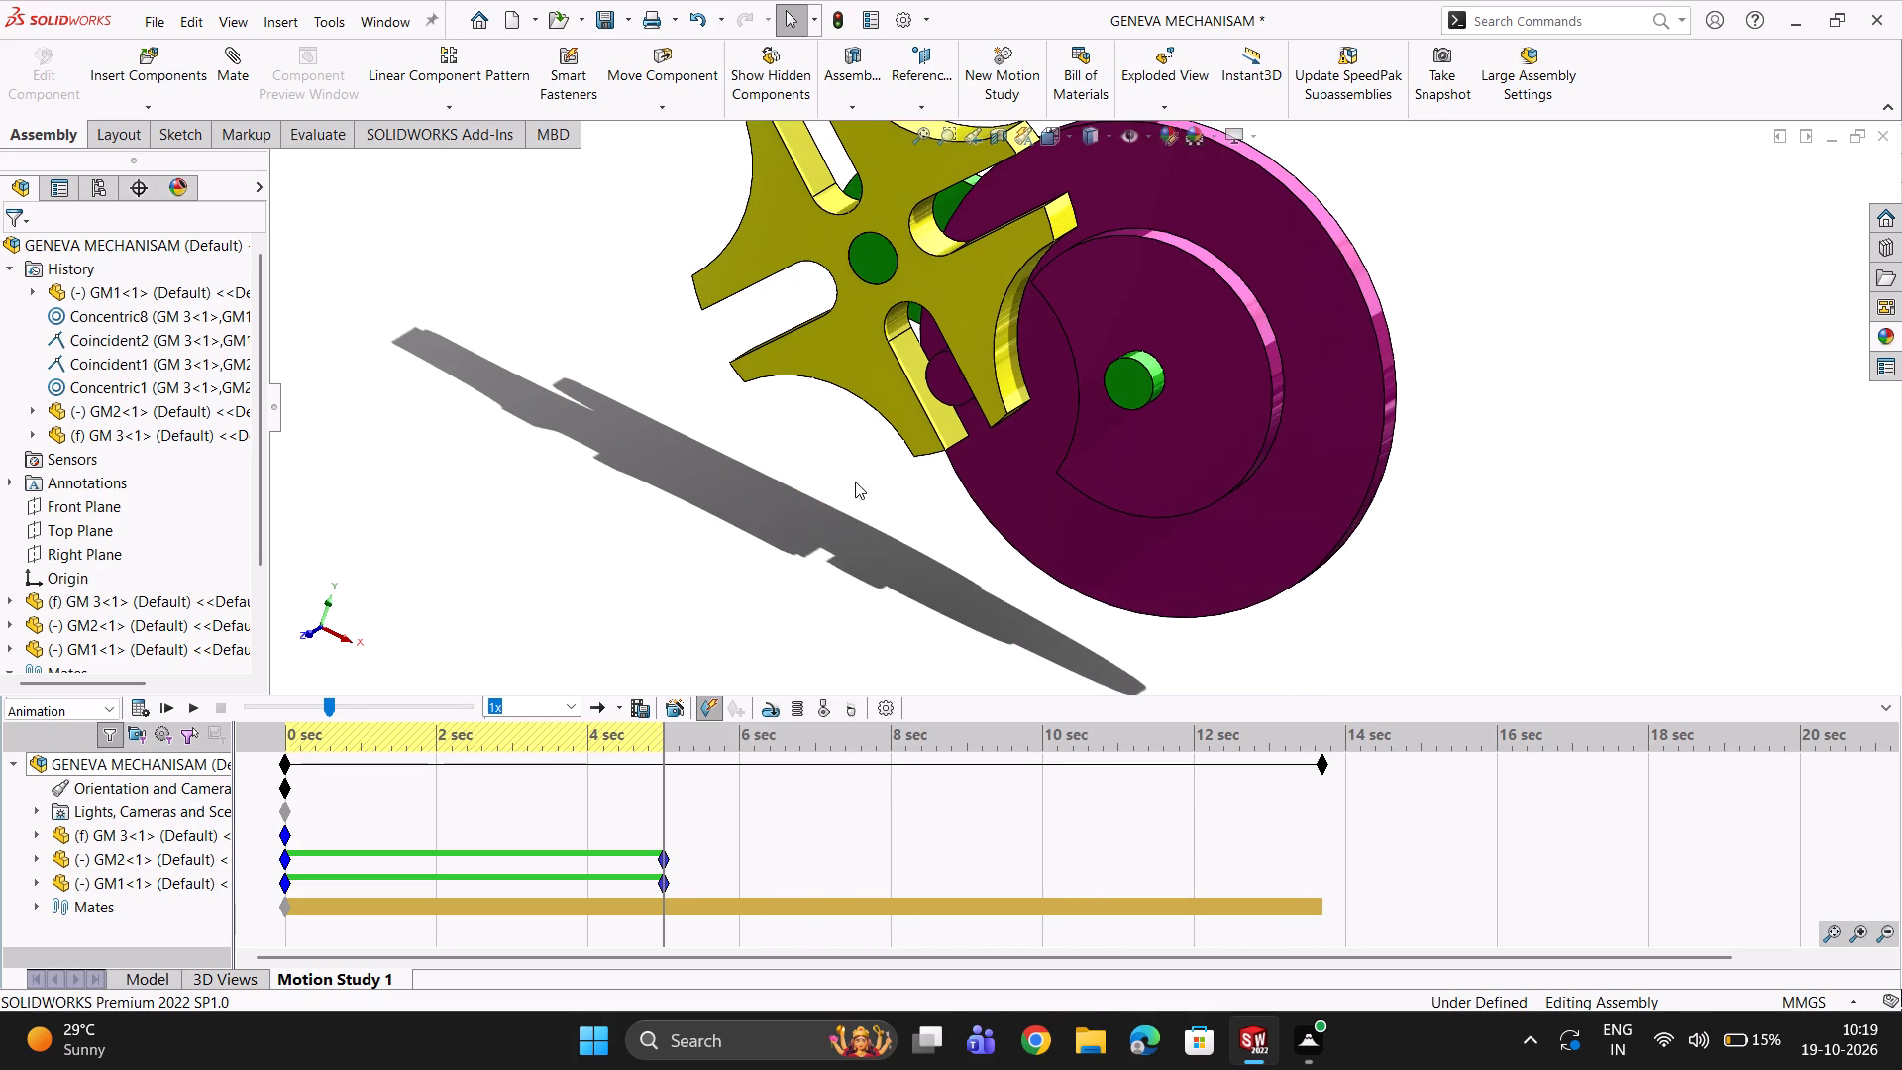
{"action": "left_click", "coordinate": [775, 712]}
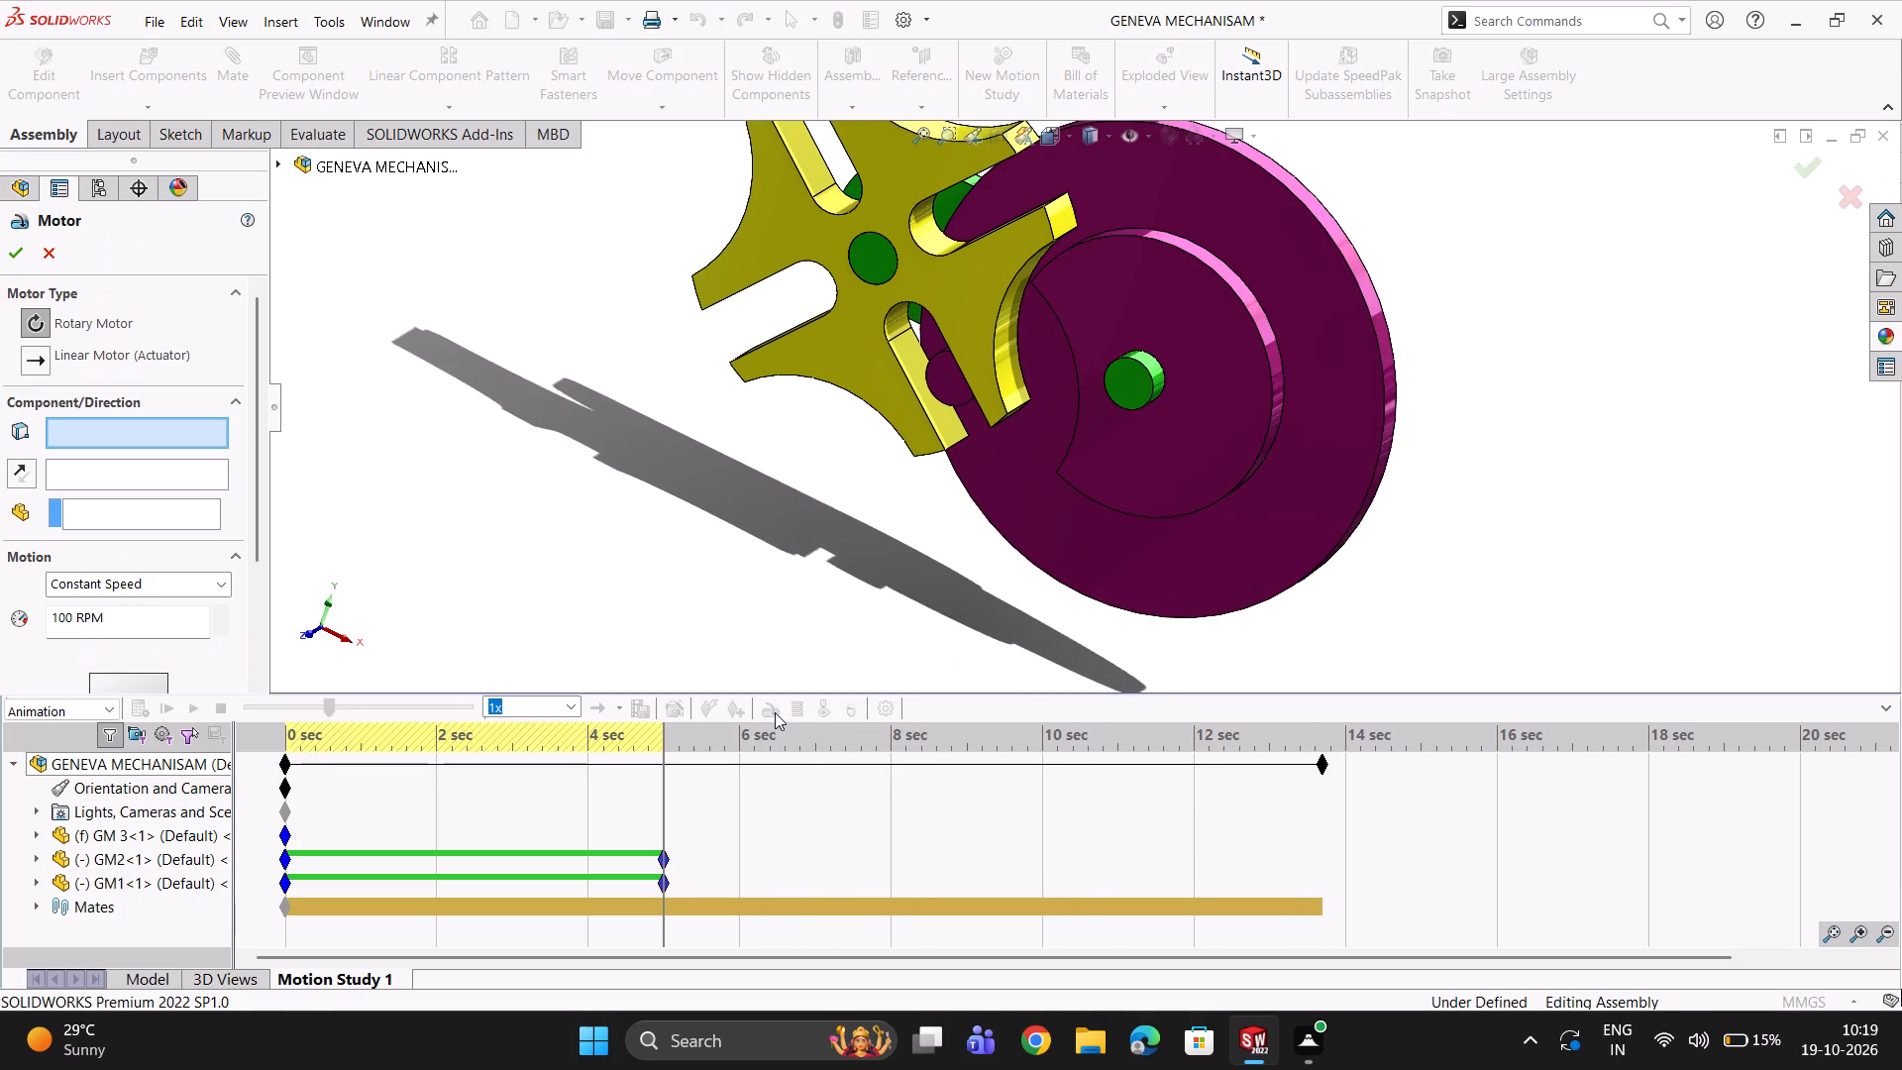
{"action": "left_click", "coordinate": [1330, 395]}
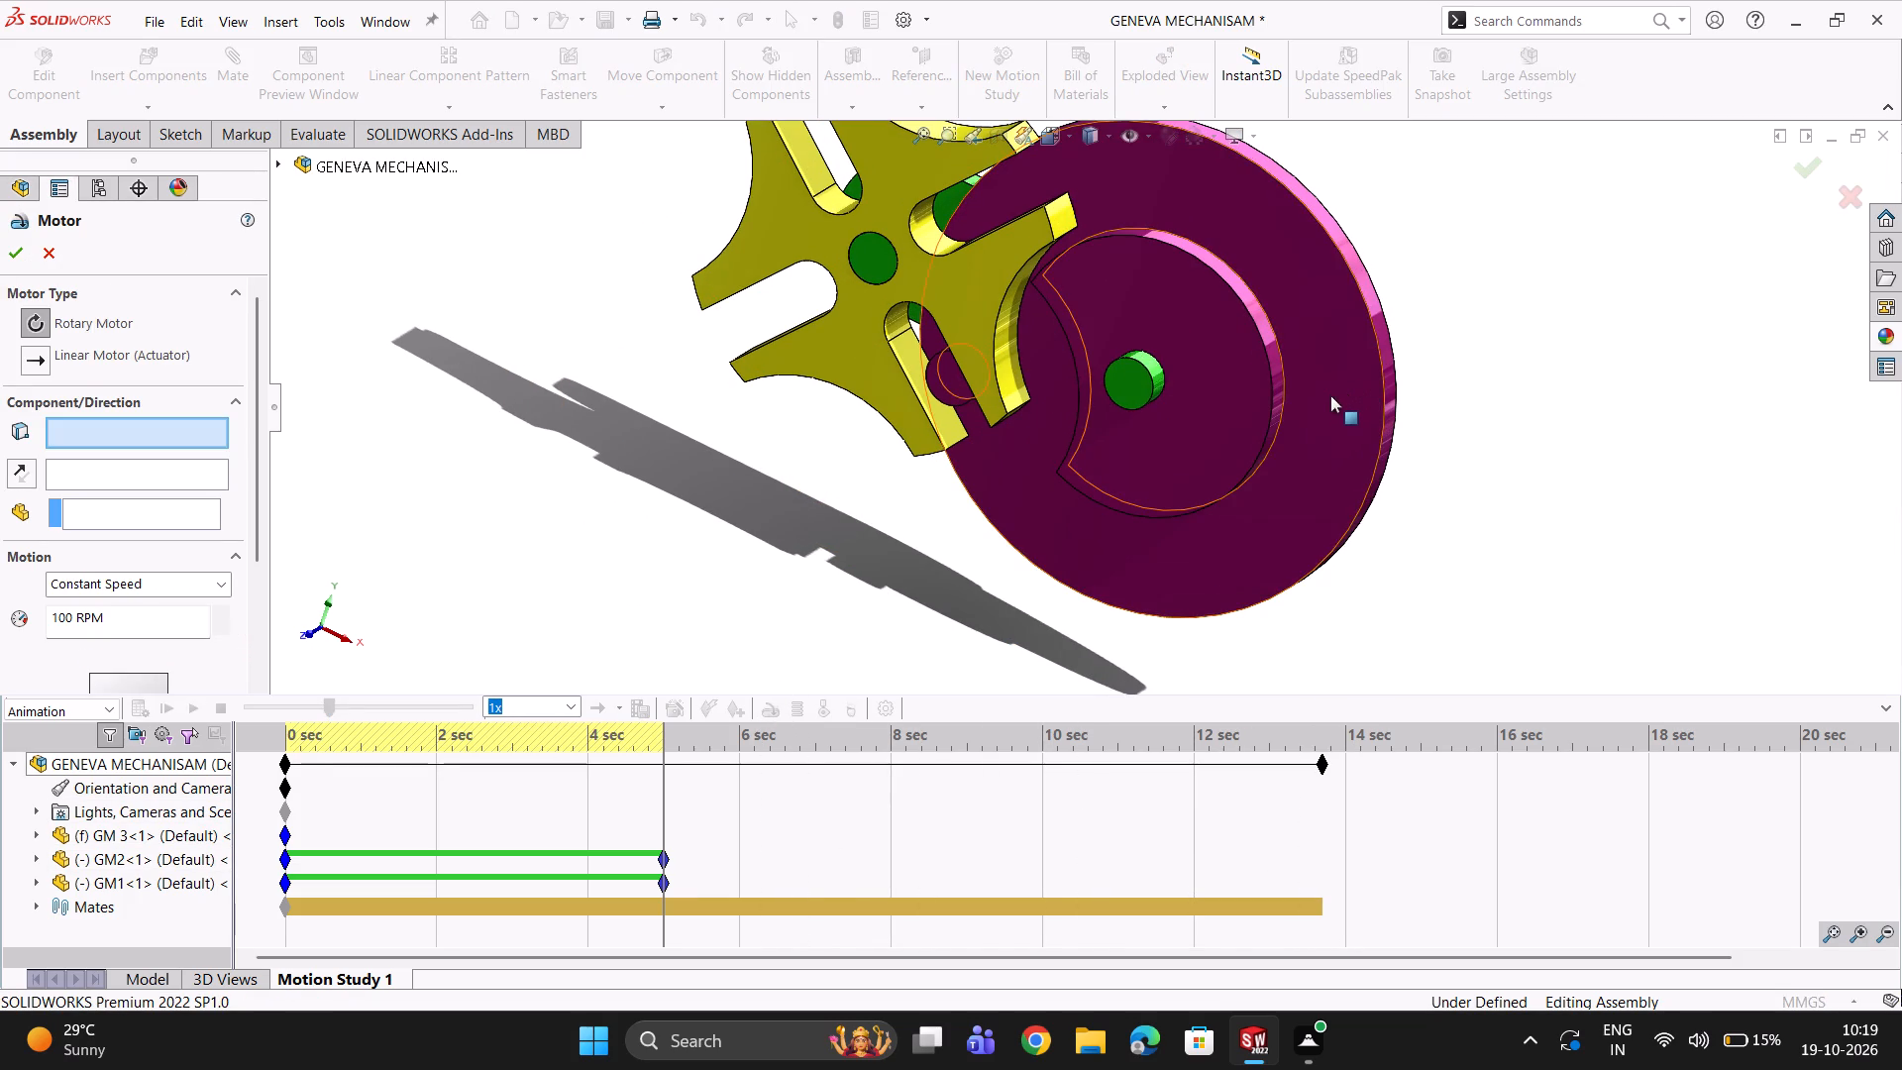
{"action": "left_click", "coordinate": [19, 468]}
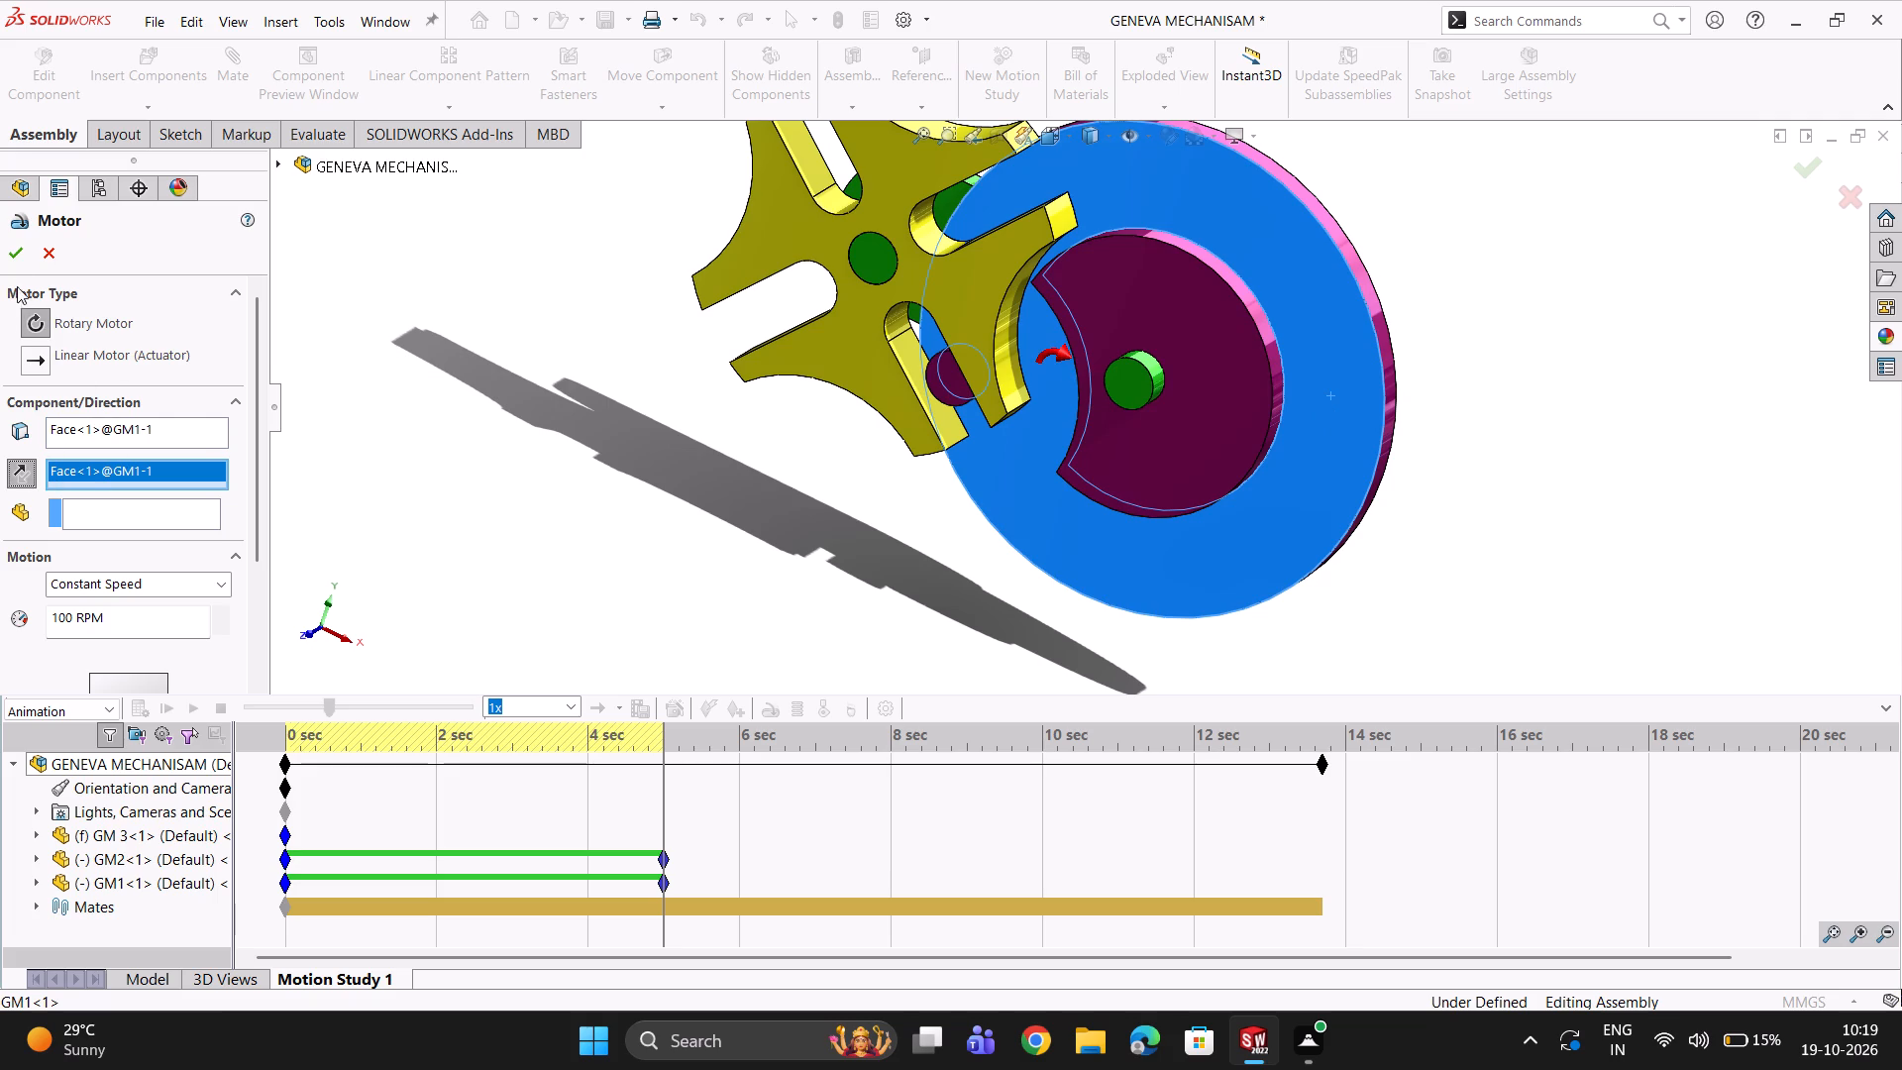
Set the motor's constant speed to 10 RPM and accept the motor.
{"action": "triple_click", "coordinate": [145, 616]}
{"action": "left_click", "coordinate": [145, 614]}
{"action": "left_click", "coordinate": [67, 609]}
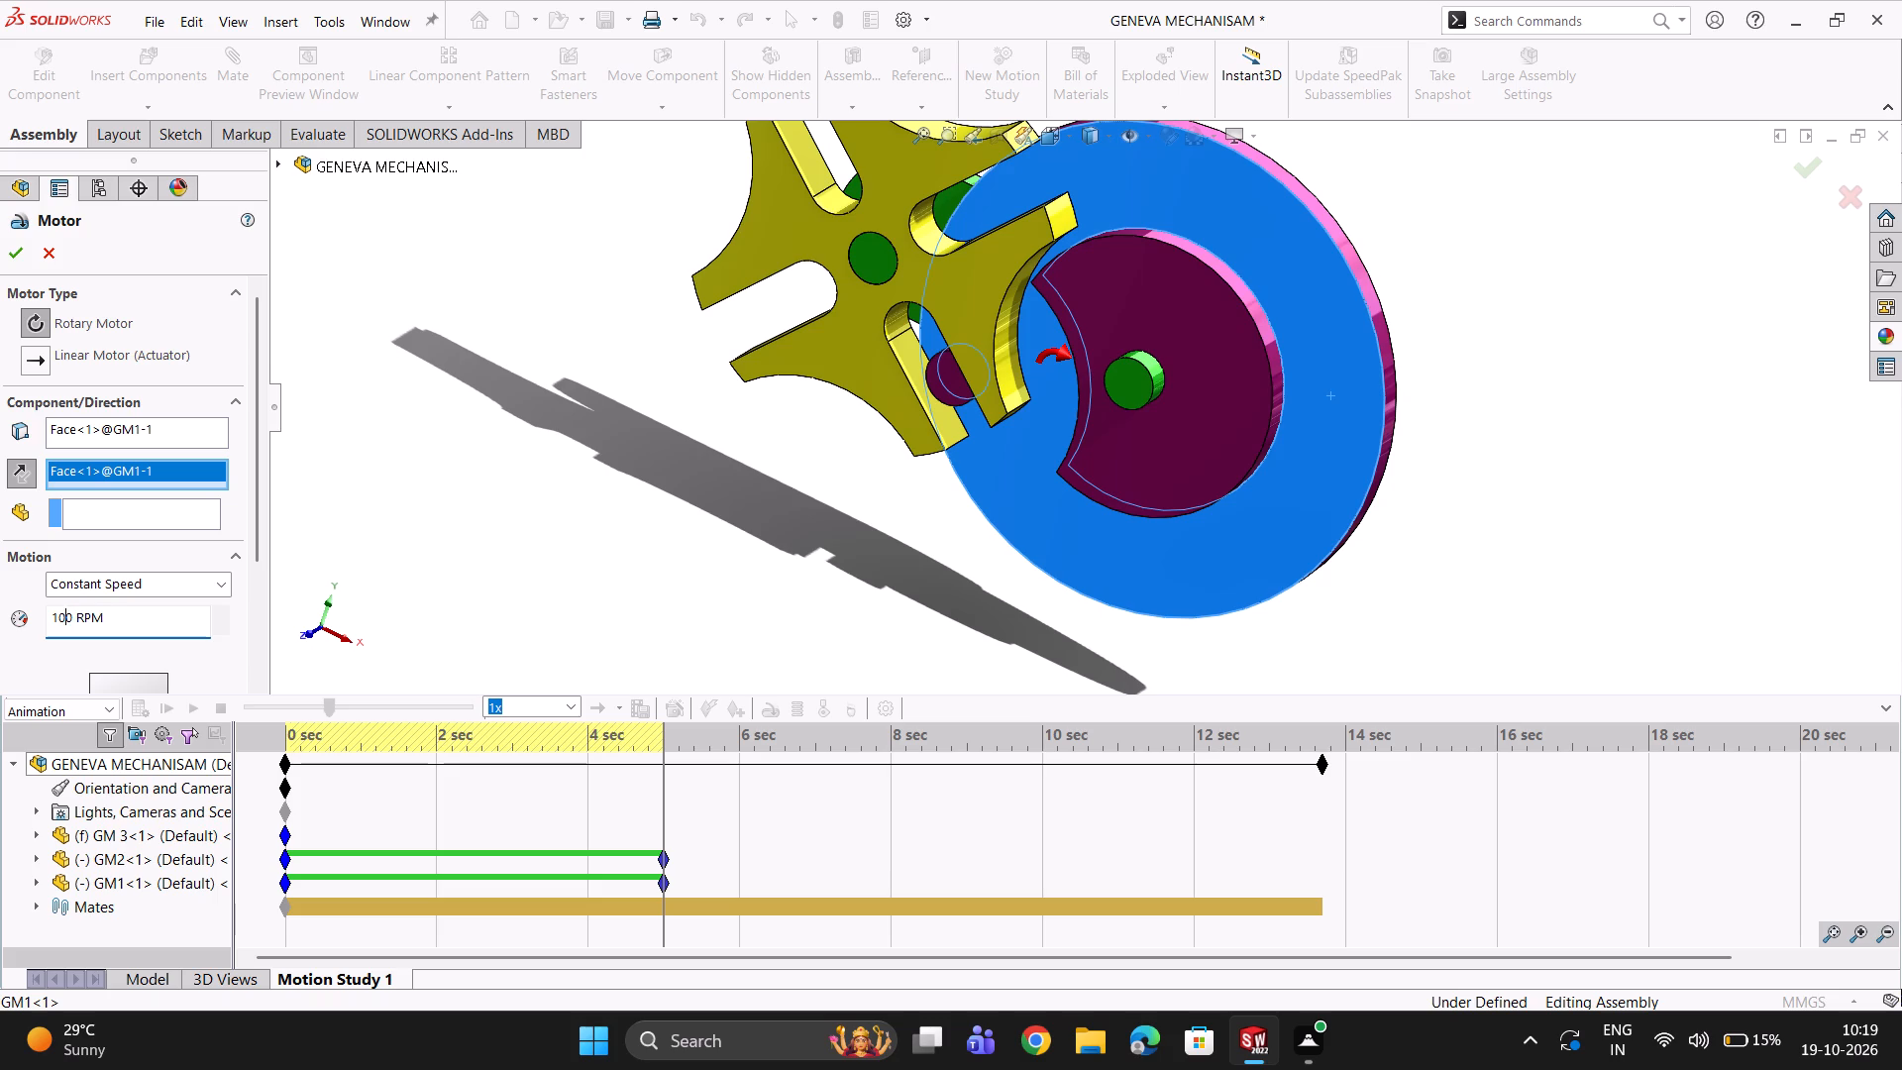
{"action": "triple_click", "coordinate": [70, 612]}
{"action": "double_click", "coordinate": [71, 610]}
{"action": "triple_click", "coordinate": [75, 611]}
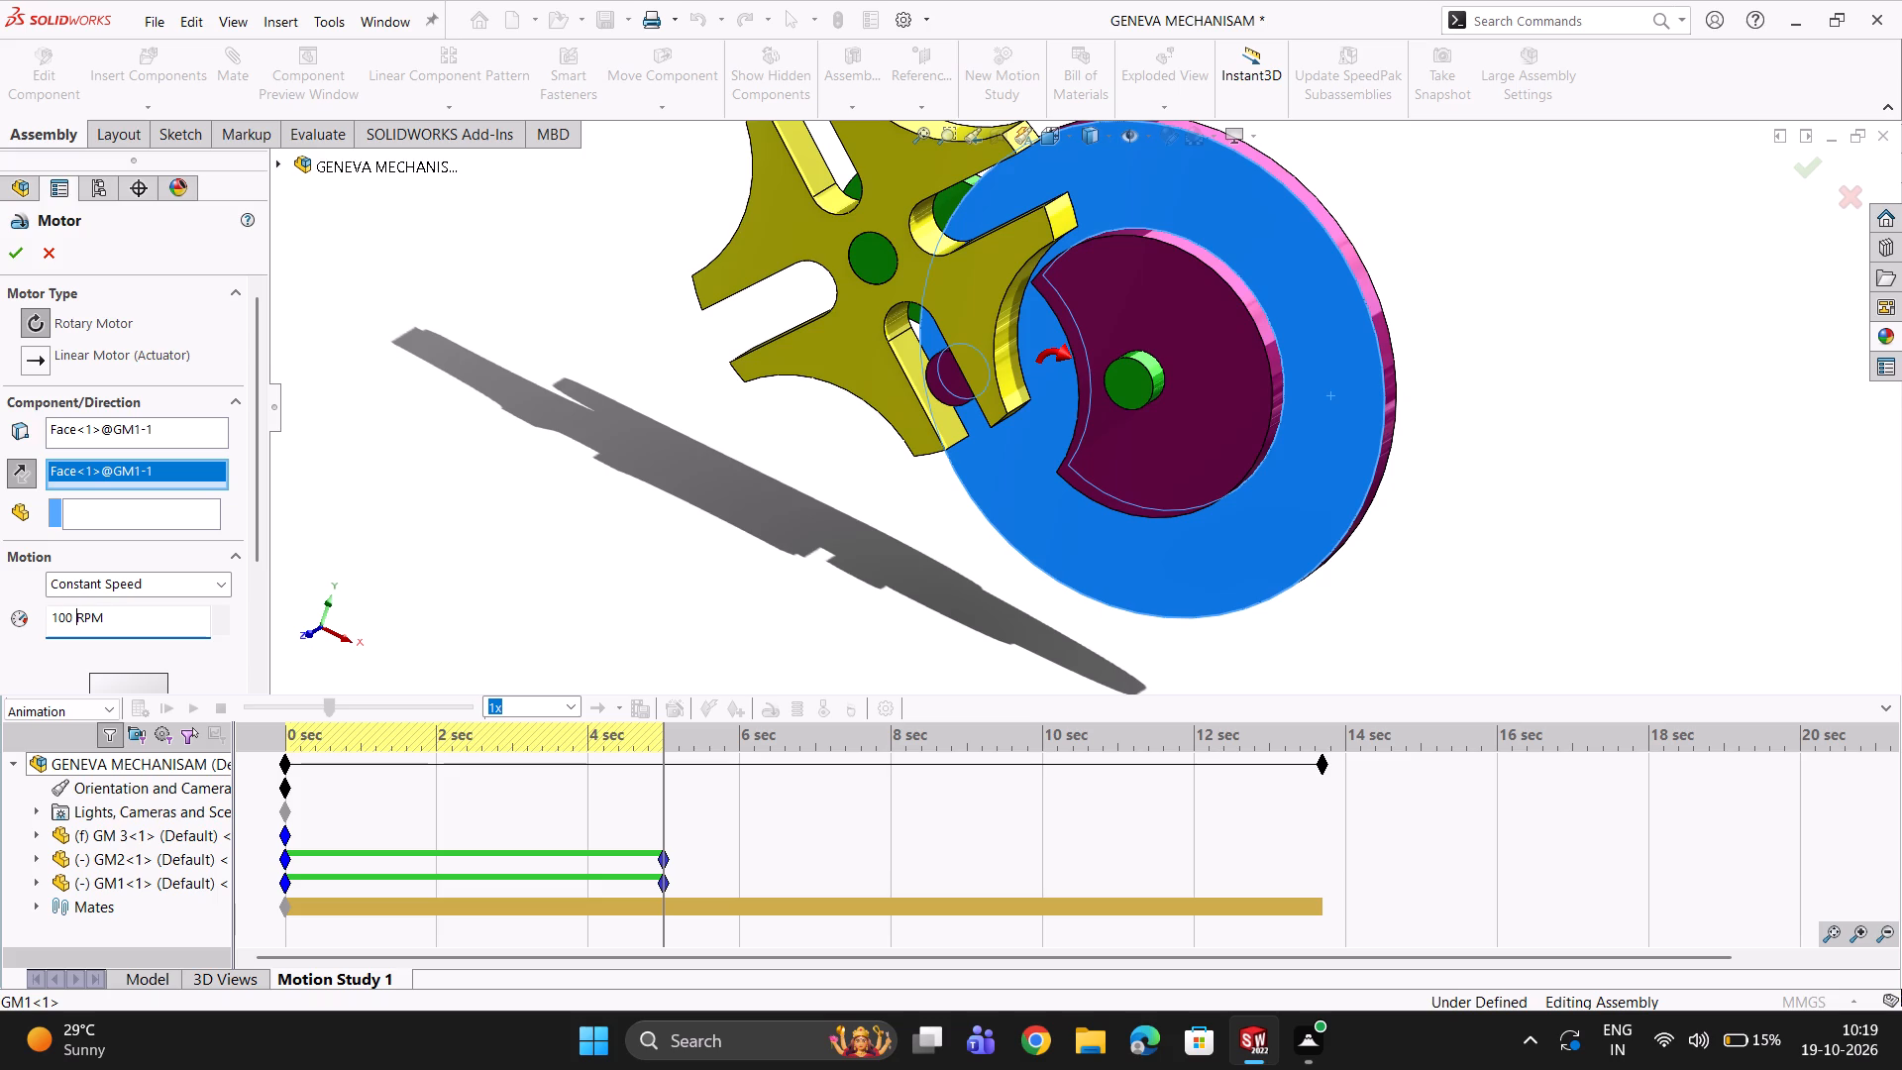
{"action": "double_click", "coordinate": [75, 612]}
{"action": "left_click", "coordinate": [75, 612]}
{"action": "key", "text": "1"}
{"action": "key", "text": "0"}
{"action": "key", "text": "Return"}
{"action": "double_click", "coordinate": [12, 254]}
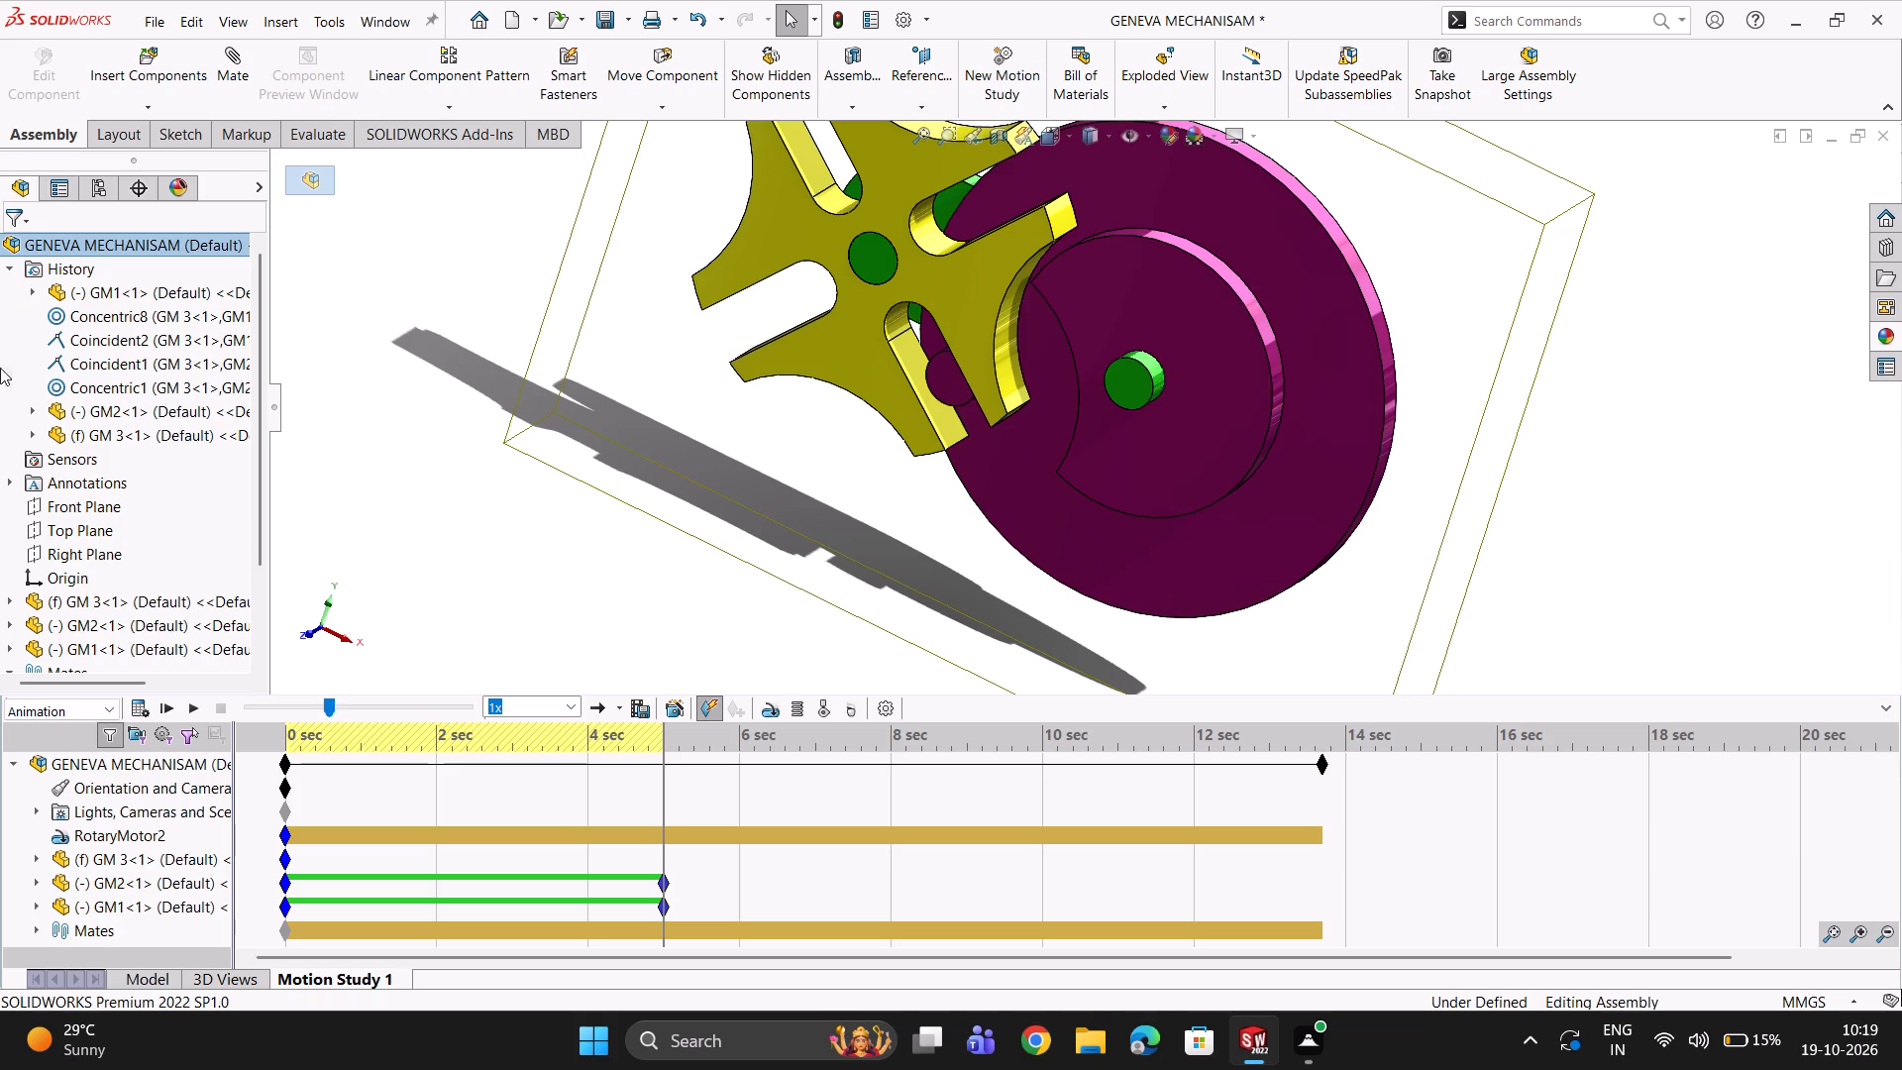
Switch the study type to Basic Motion.
{"action": "left_click", "coordinate": [73, 712]}
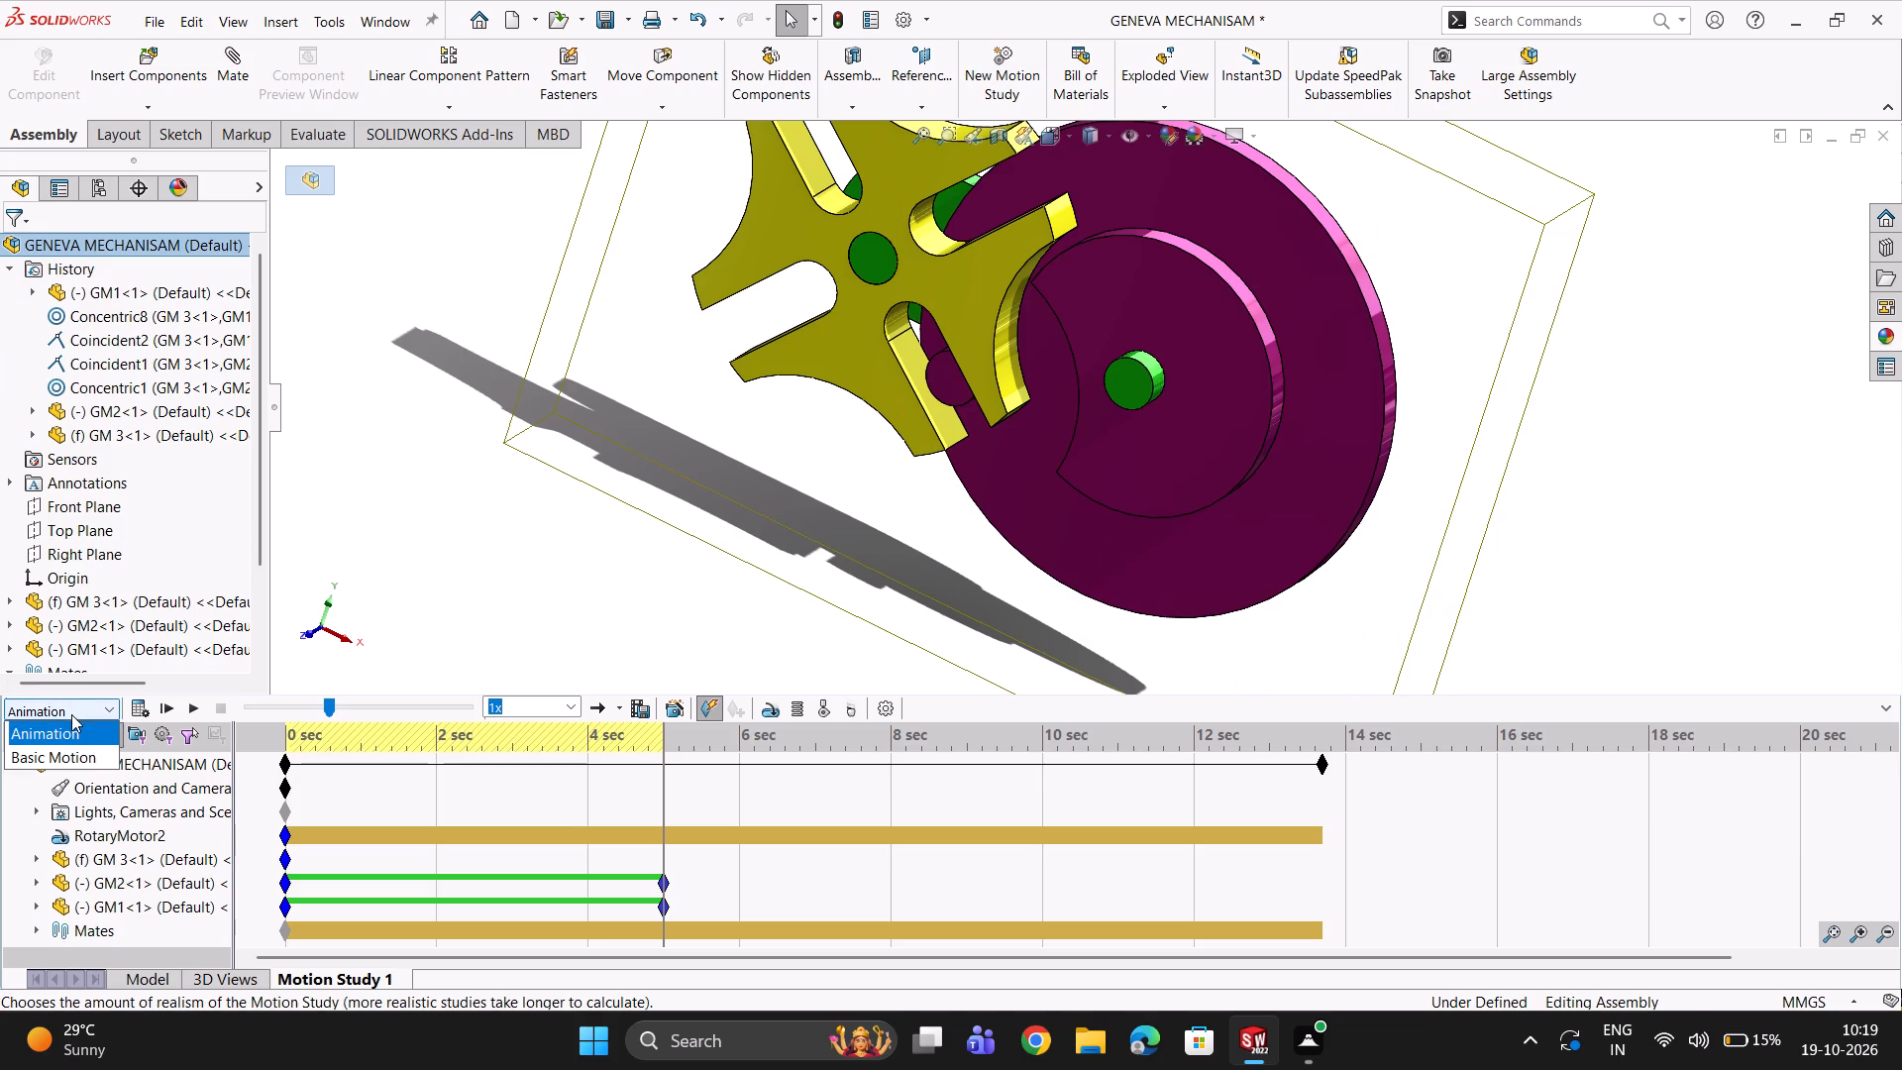
{"action": "left_click", "coordinate": [66, 757]}
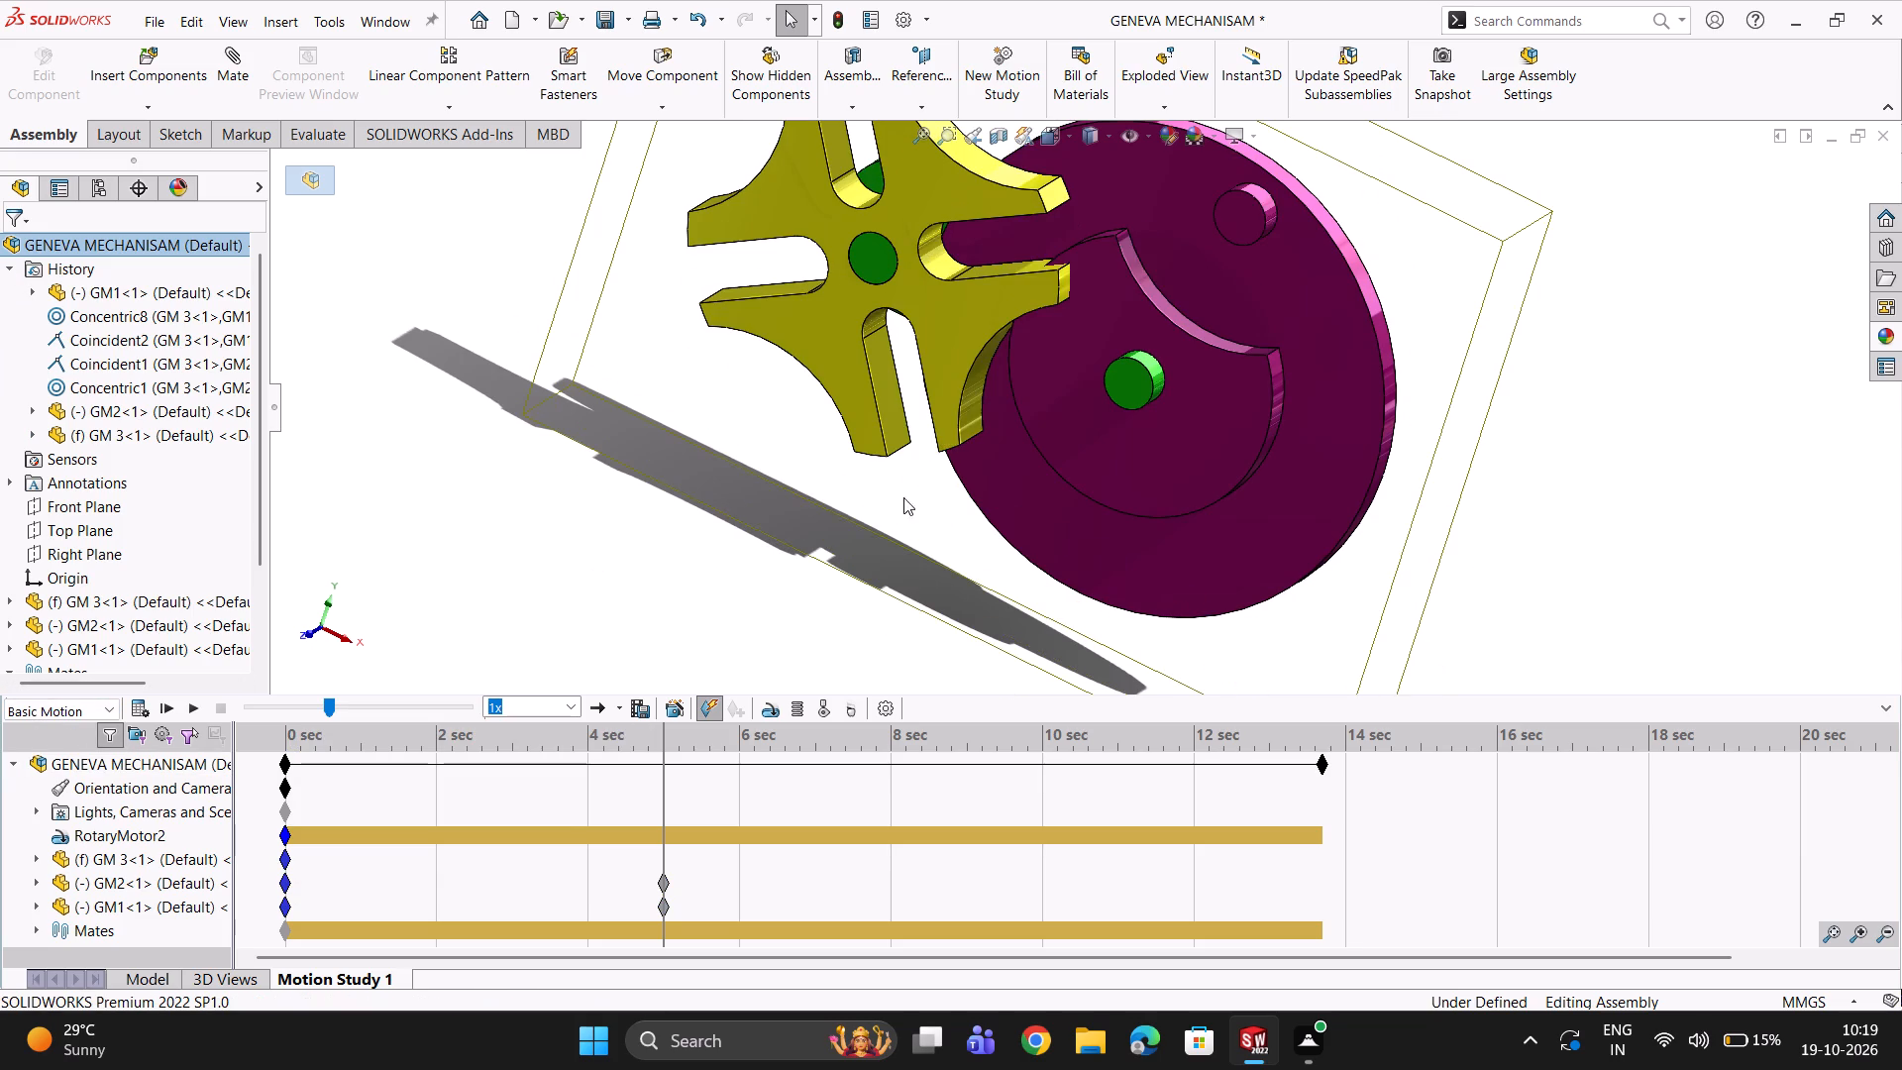
Rotate the drive wheel clockwise about its shaft until the pin is on the side away from the Geneva wheel.
{"action": "scroll", "coordinate": [1021, 388], "scroll_direction": "up", "scroll_amount": 2}
{"action": "scroll", "coordinate": [1104, 377], "scroll_direction": "down", "scroll_amount": 2}
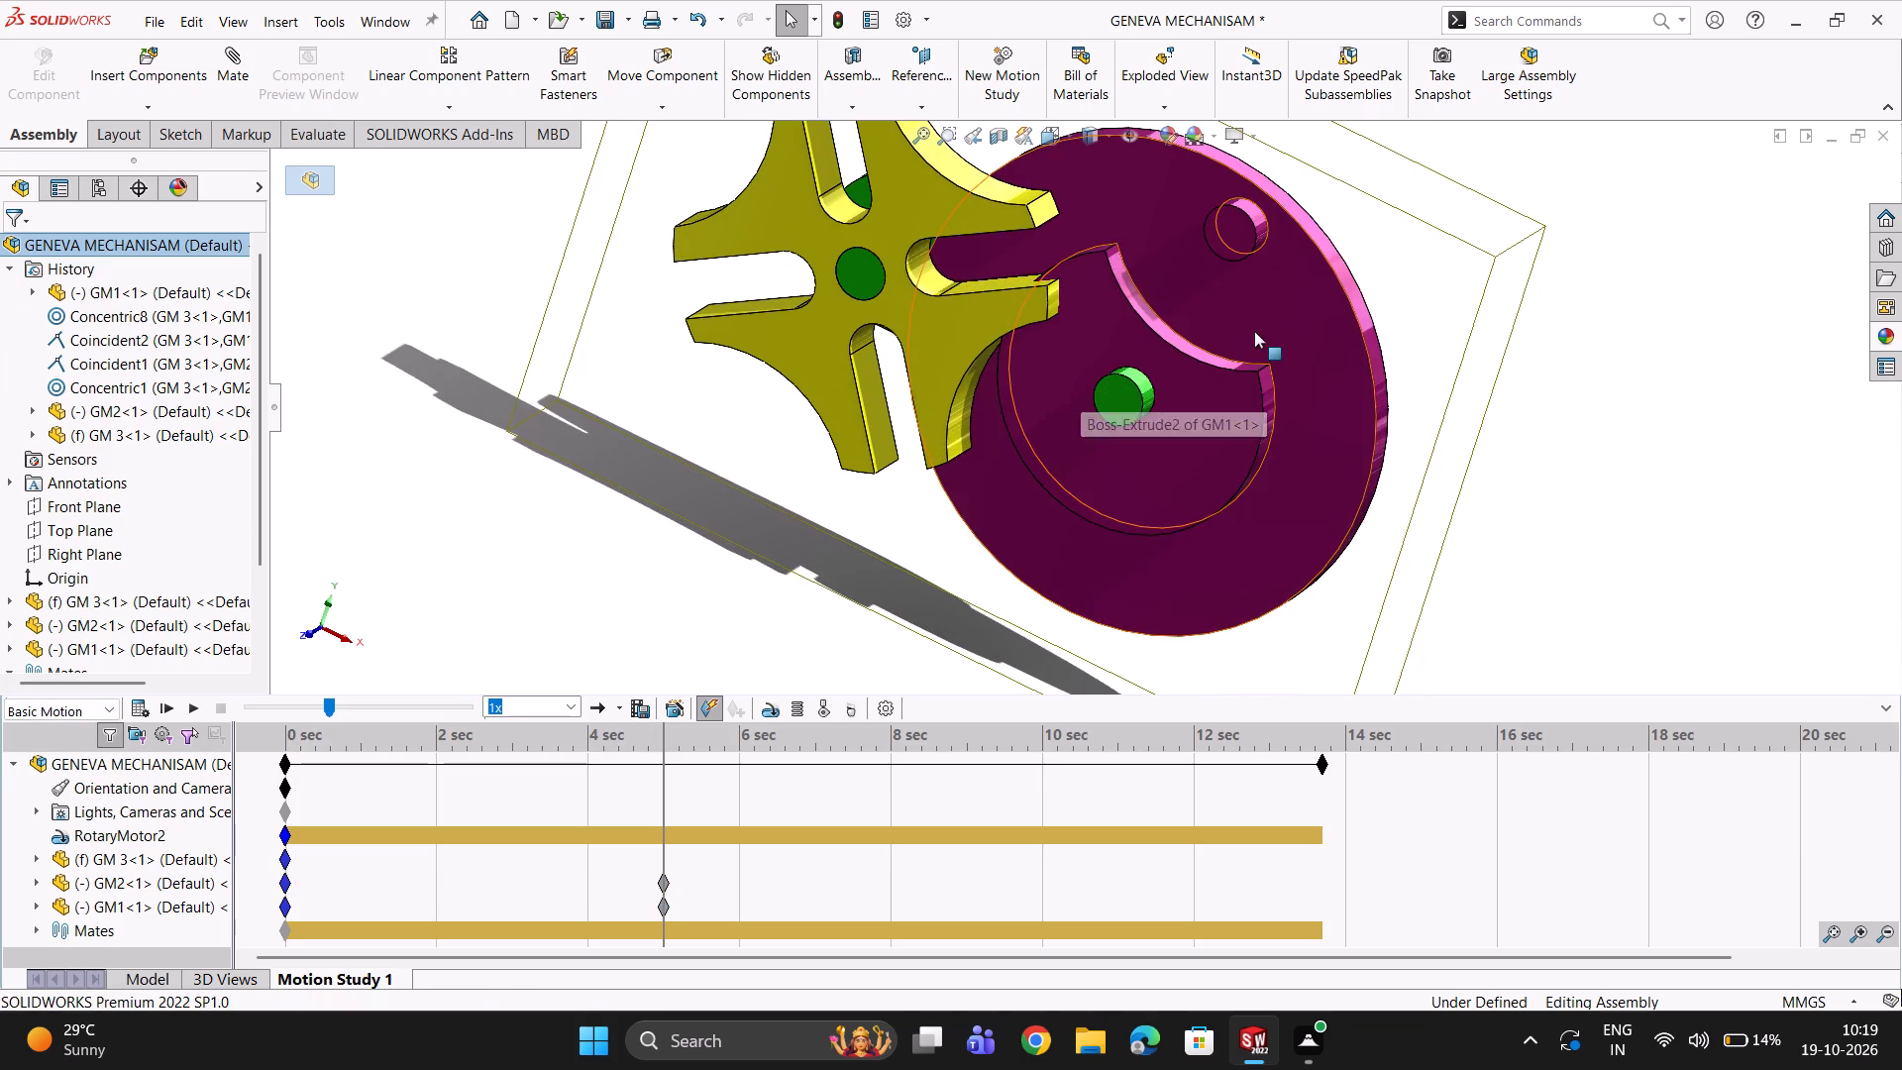
{"action": "left_click", "coordinate": [1290, 328]}
{"action": "left_click_drag", "start_coordinate": [1293, 337], "coordinate": [1298, 481]}
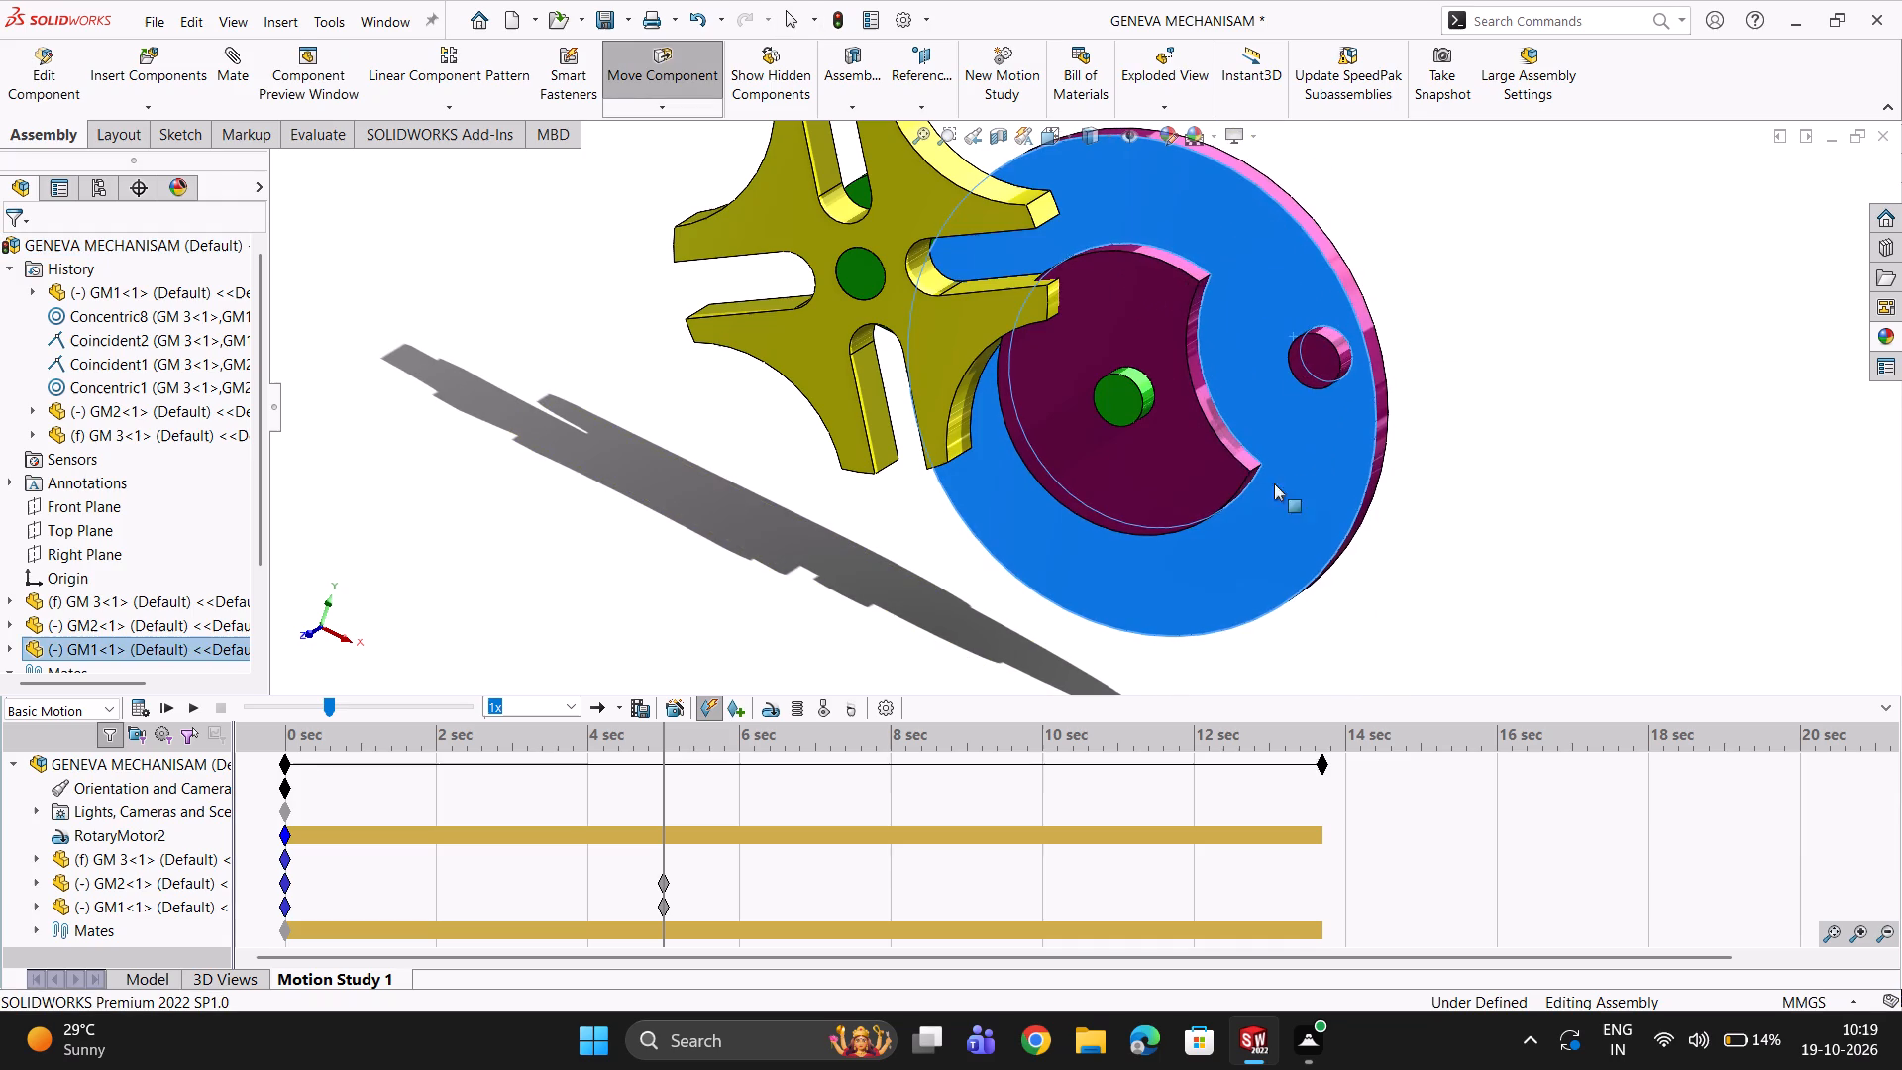
Turn the Geneva wheel about its shaft so one concave edge faces the drive wheel's raised locking disc.
{"action": "scroll", "coordinate": [1012, 438], "scroll_direction": "down", "scroll_amount": 2}
{"action": "scroll", "coordinate": [1006, 371], "scroll_direction": "up", "scroll_amount": 2}
{"action": "left_click_drag", "start_coordinate": [789, 203], "coordinate": [778, 253]}
{"action": "left_click", "coordinate": [778, 253]}
{"action": "left_click_drag", "start_coordinate": [778, 253], "coordinate": [749, 270]}
{"action": "double_click", "coordinate": [749, 270]}
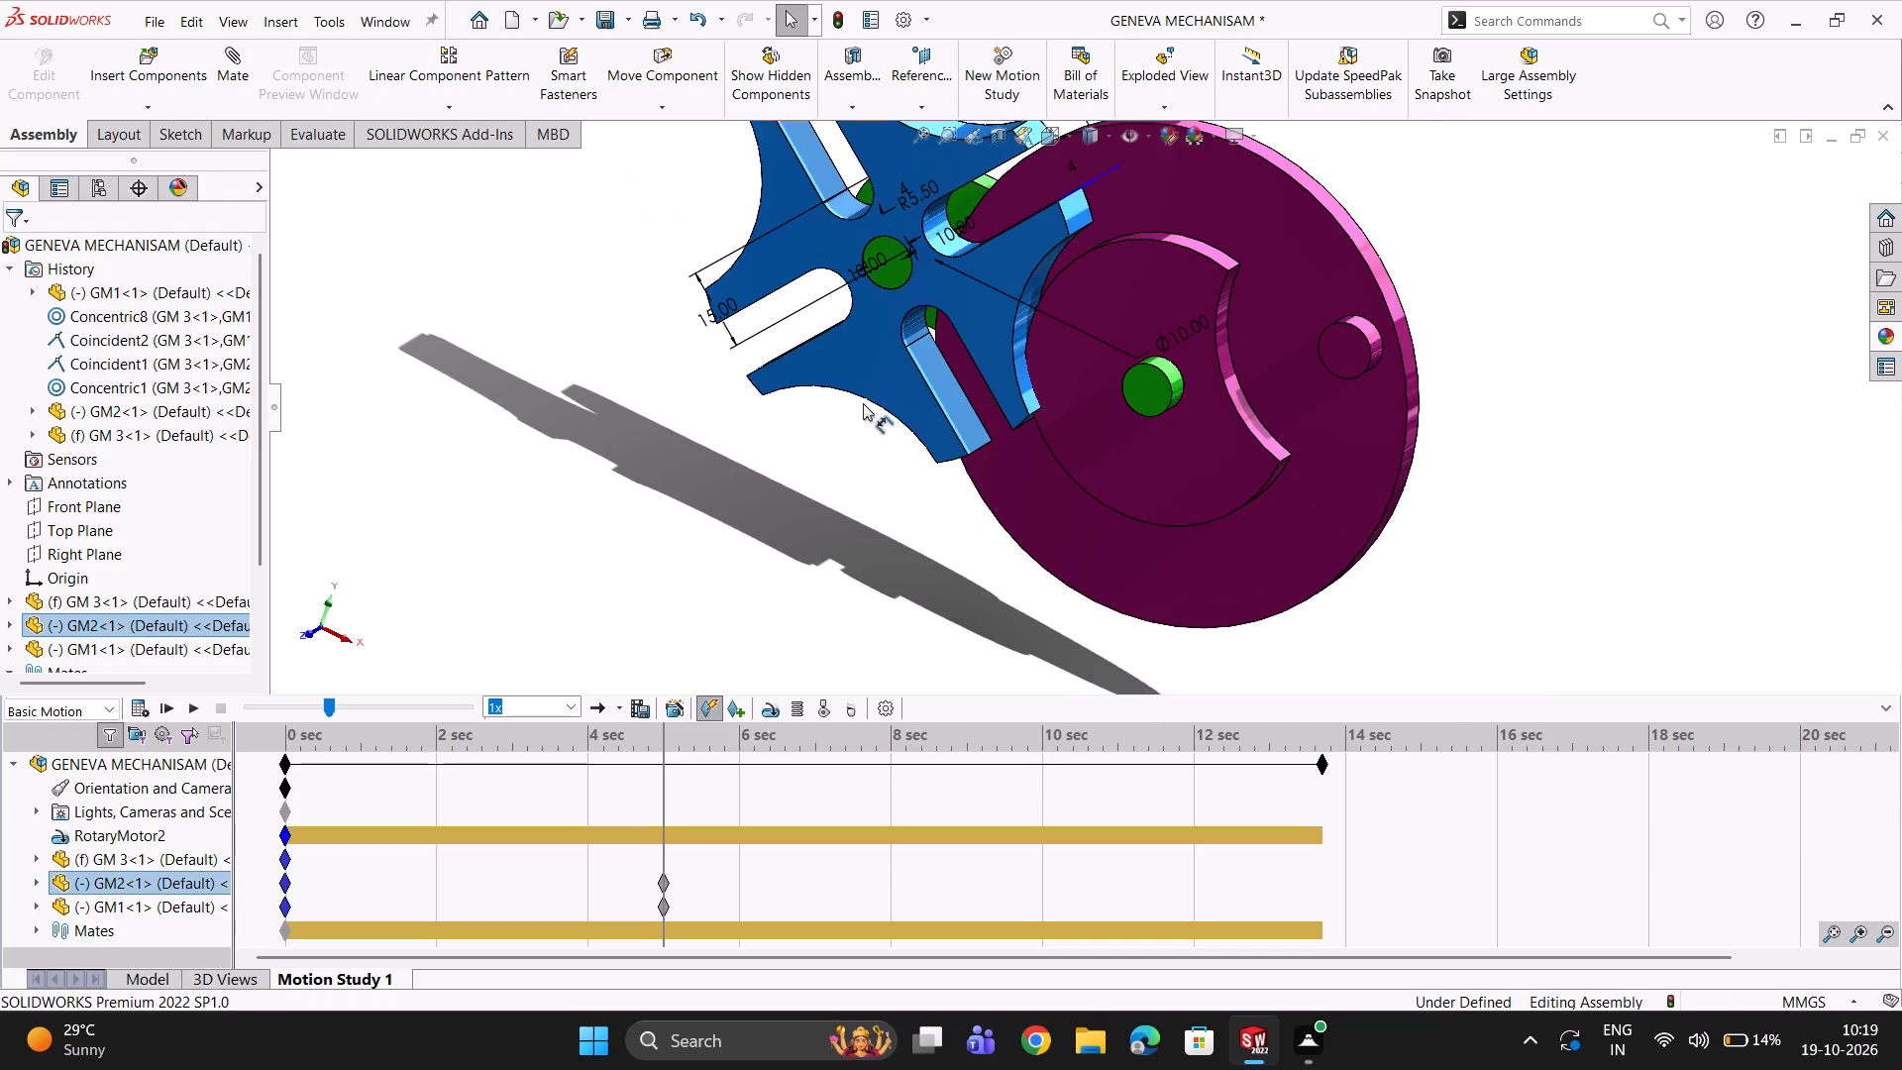
{"action": "scroll", "coordinate": [887, 406], "scroll_direction": "down", "scroll_amount": 1}
{"action": "left_click_drag", "start_coordinate": [907, 396], "coordinate": [909, 415]}
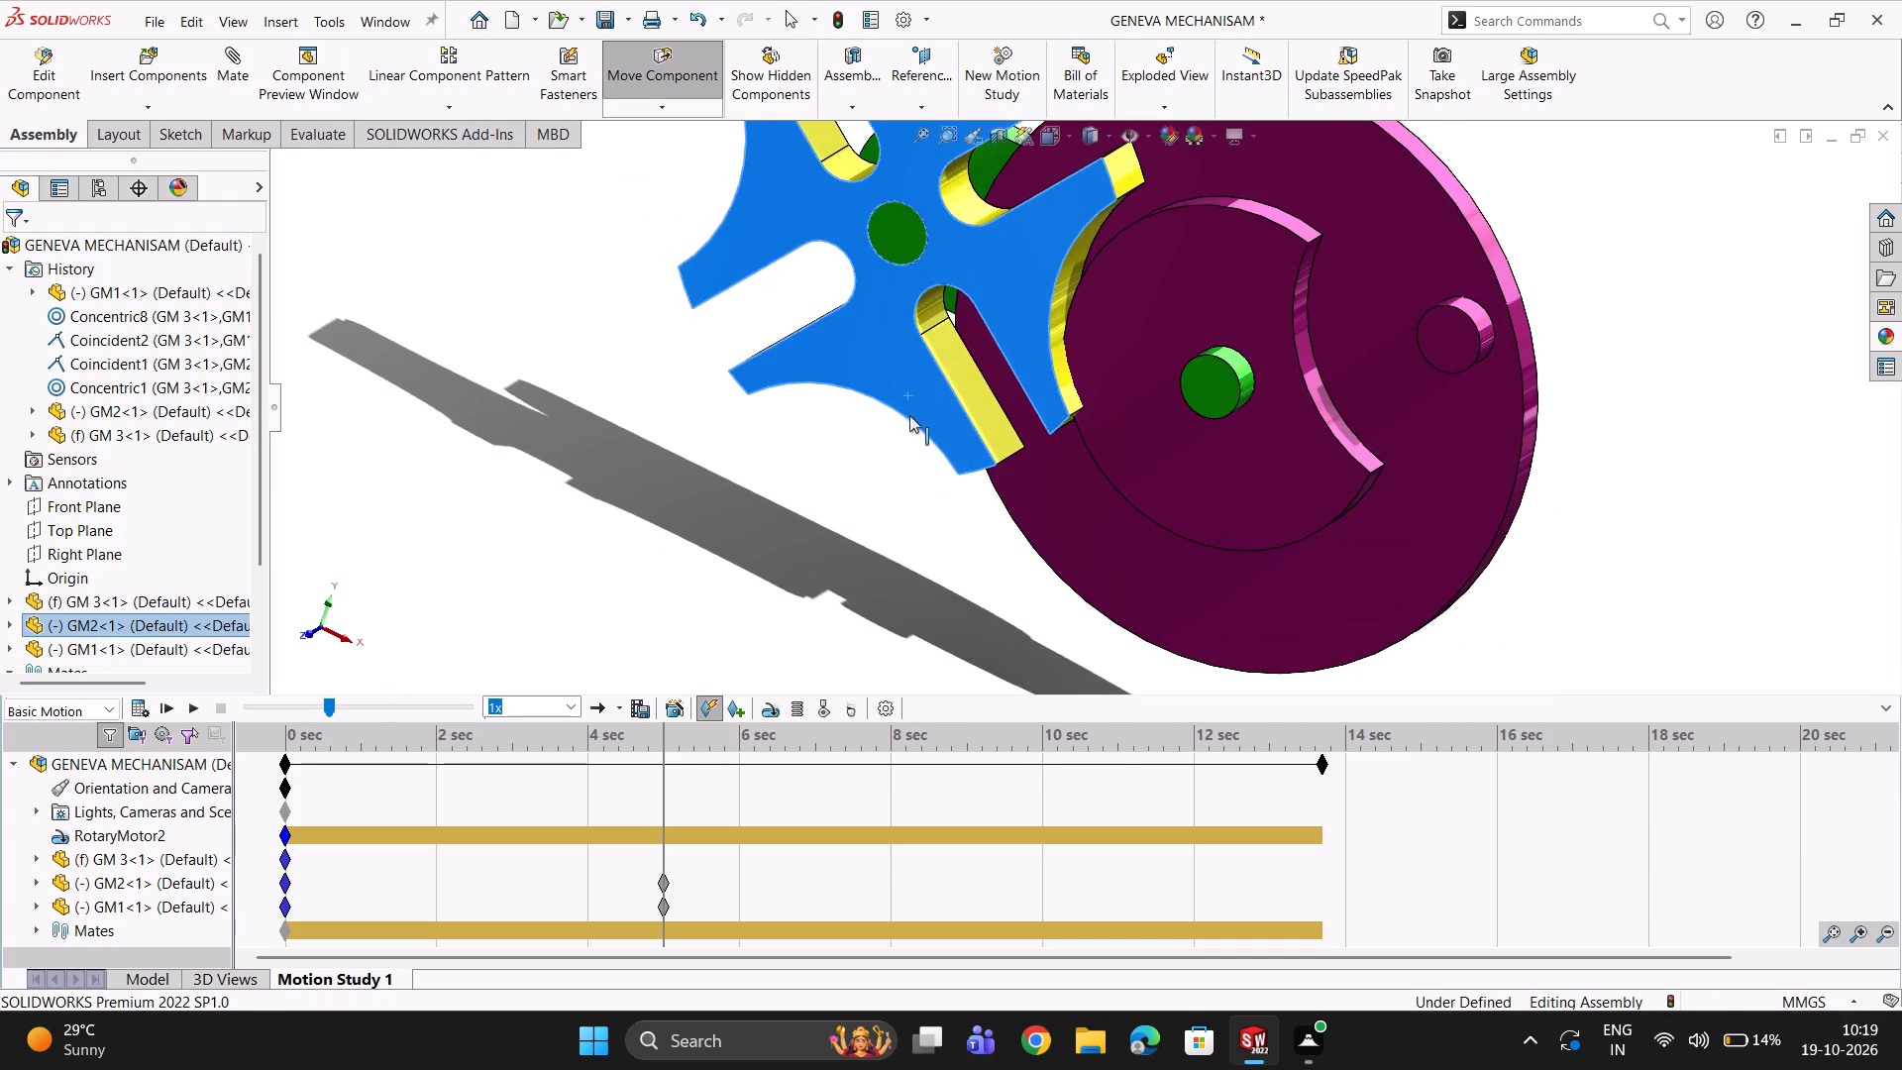
{"action": "left_click_drag", "start_coordinate": [909, 415], "coordinate": [907, 418]}
{"action": "double_click", "coordinate": [907, 418]}
{"action": "left_click", "coordinate": [901, 424]}
Fine-tune the Geneva wheel's rotation in a front view so its concave edge follows the locking disc evenly.
{"action": "scroll", "coordinate": [1019, 421], "scroll_direction": "down", "scroll_amount": 1}
{"action": "middle_click_drag", "start_coordinate": [1019, 422], "coordinate": [1082, 424]}
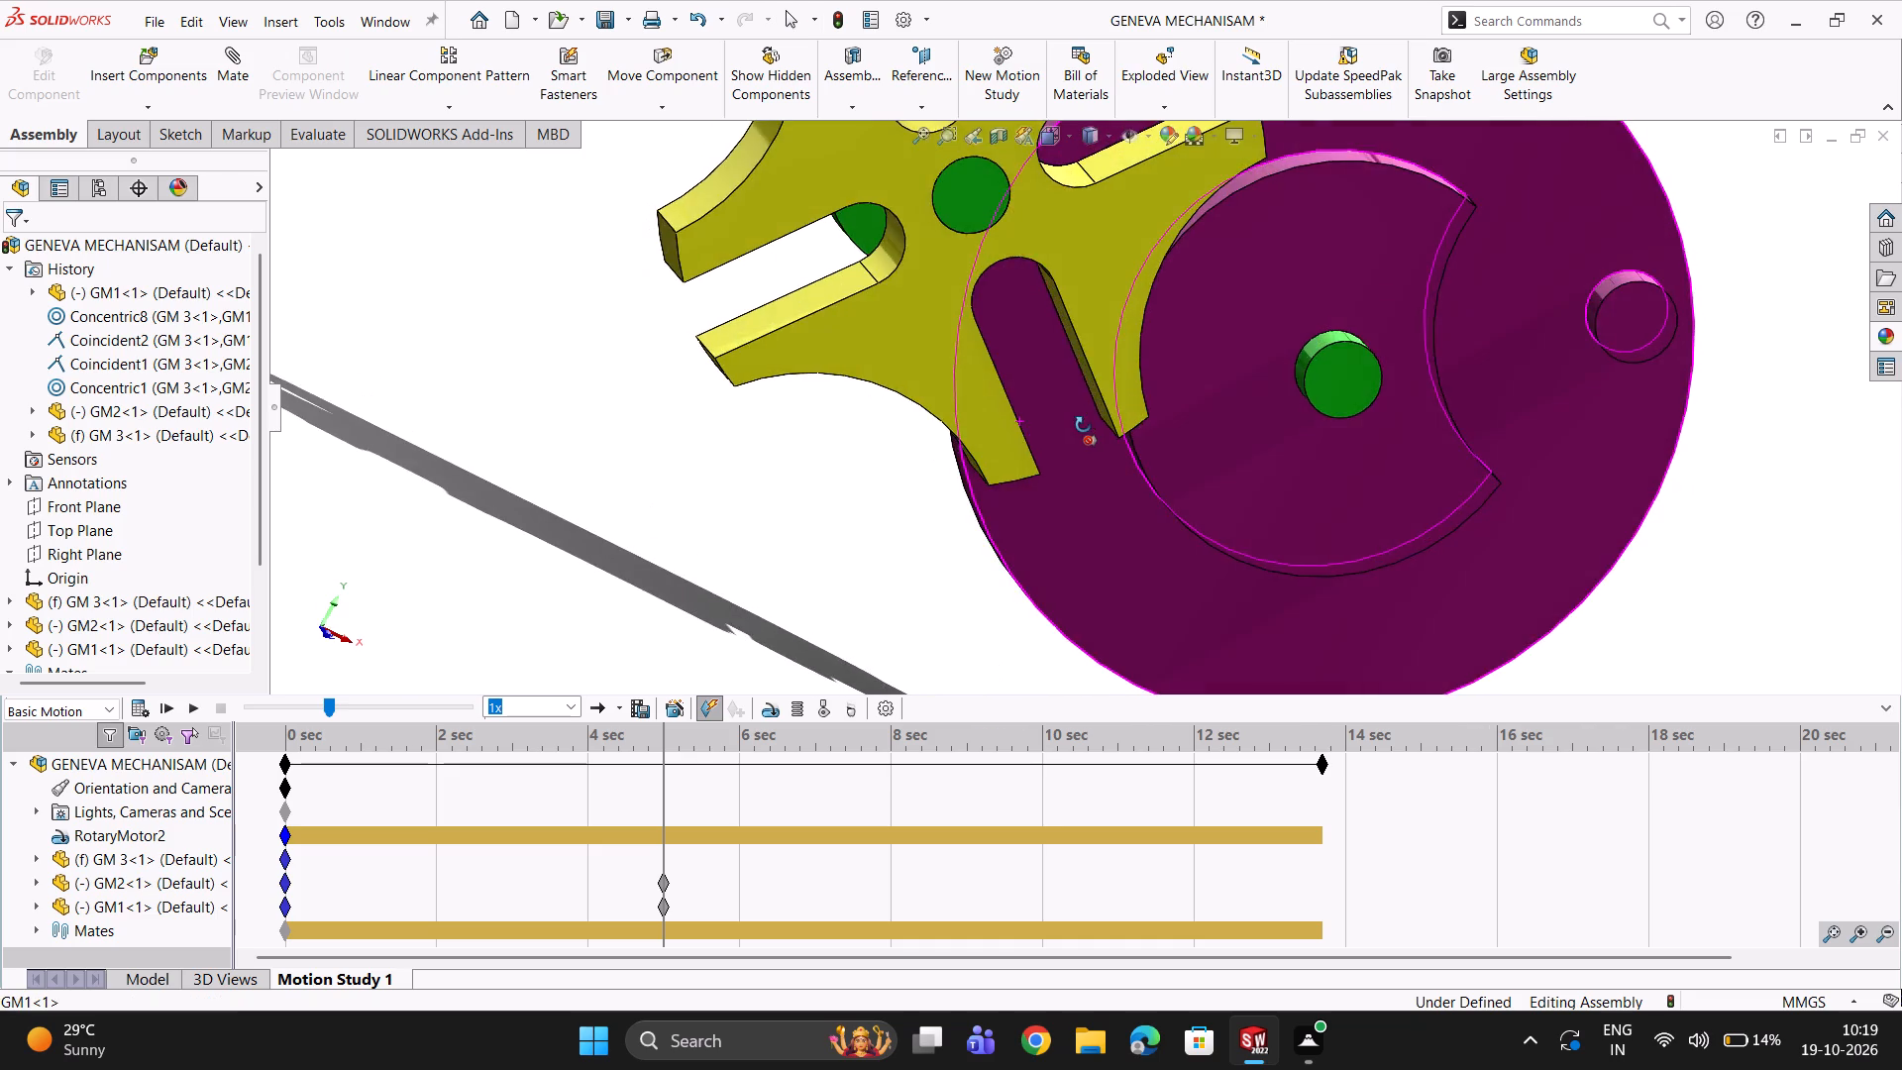
{"action": "middle_click_drag", "start_coordinate": [1082, 424], "coordinate": [1061, 345]}
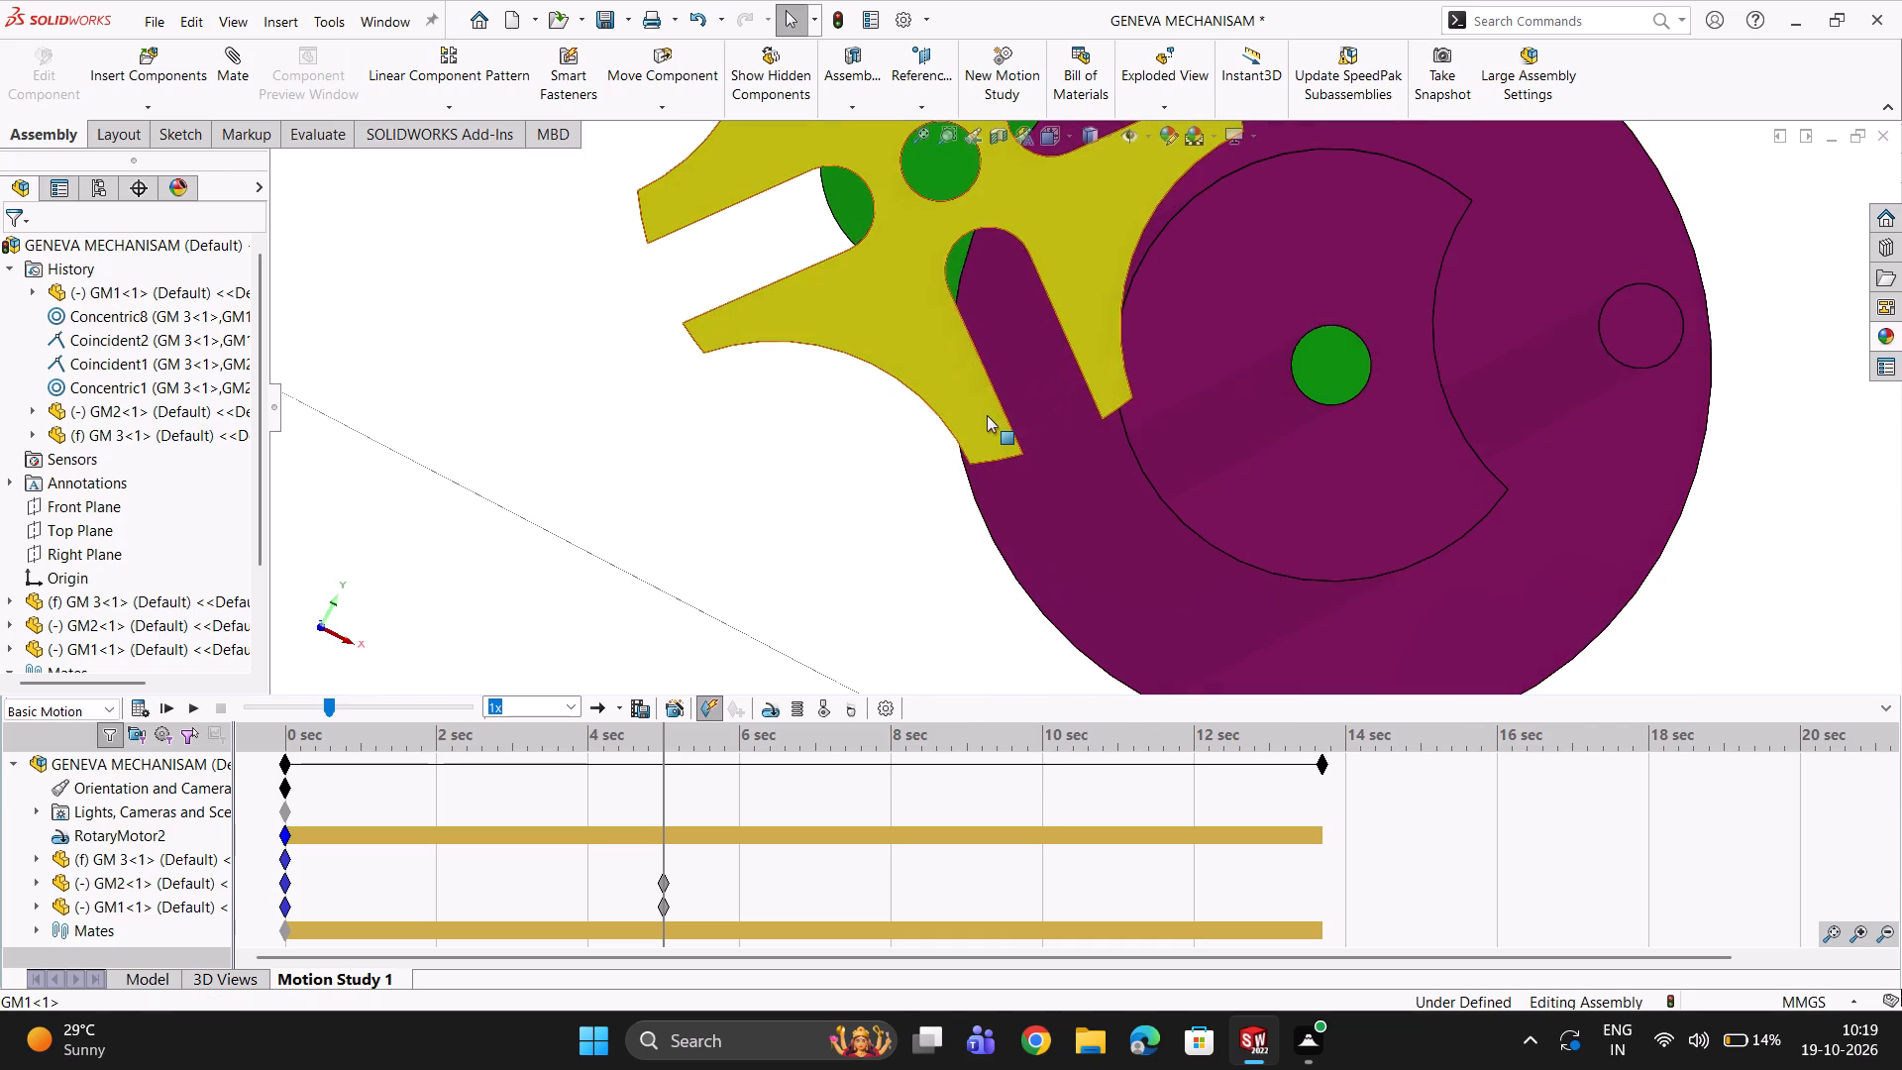
{"action": "left_click", "coordinate": [987, 415]}
{"action": "left_click_drag", "start_coordinate": [986, 417], "coordinate": [973, 425]}
{"action": "left_click_drag", "start_coordinate": [972, 425], "coordinate": [962, 428]}
{"action": "left_click_drag", "start_coordinate": [962, 428], "coordinate": [947, 431]}
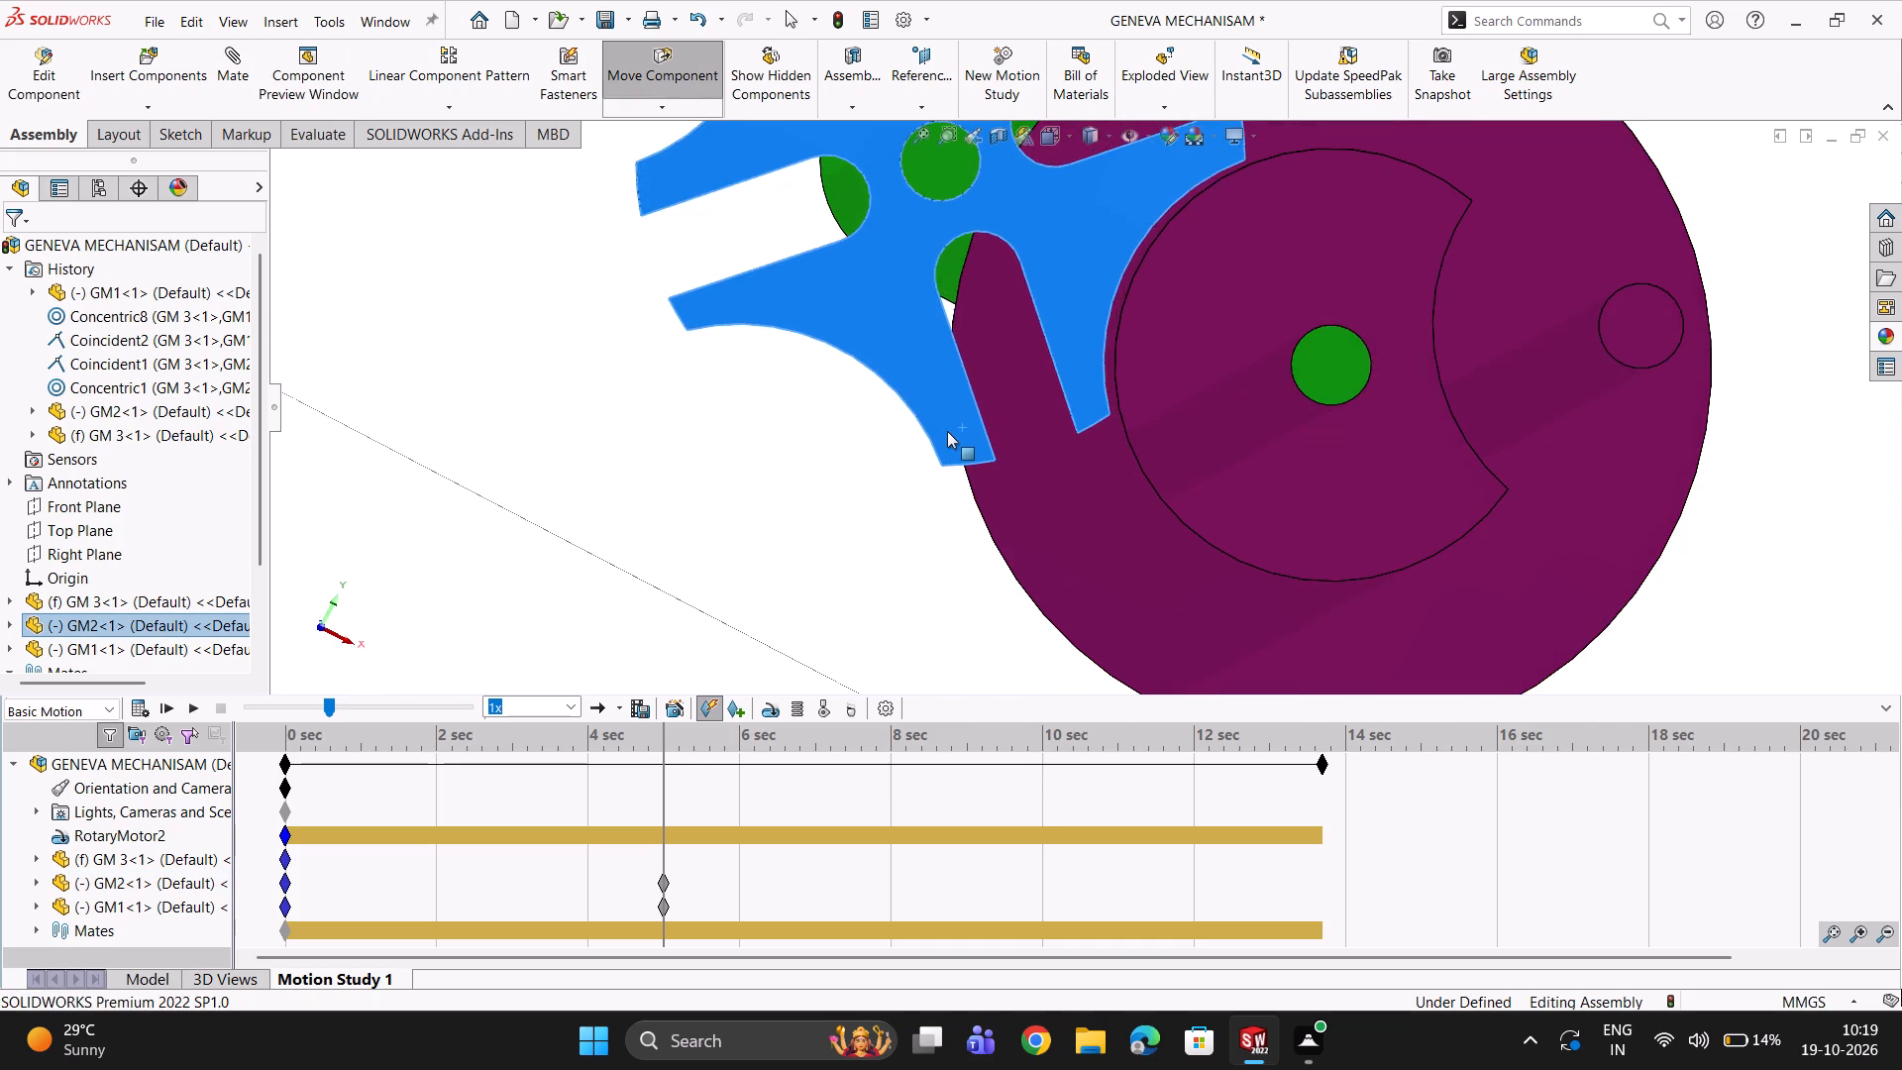
{"action": "left_click_drag", "start_coordinate": [947, 431], "coordinate": [943, 431]}
{"action": "left_click", "coordinate": [943, 431]}
{"action": "left_click_drag", "start_coordinate": [950, 428], "coordinate": [959, 428]}
{"action": "double_click", "coordinate": [959, 428]}
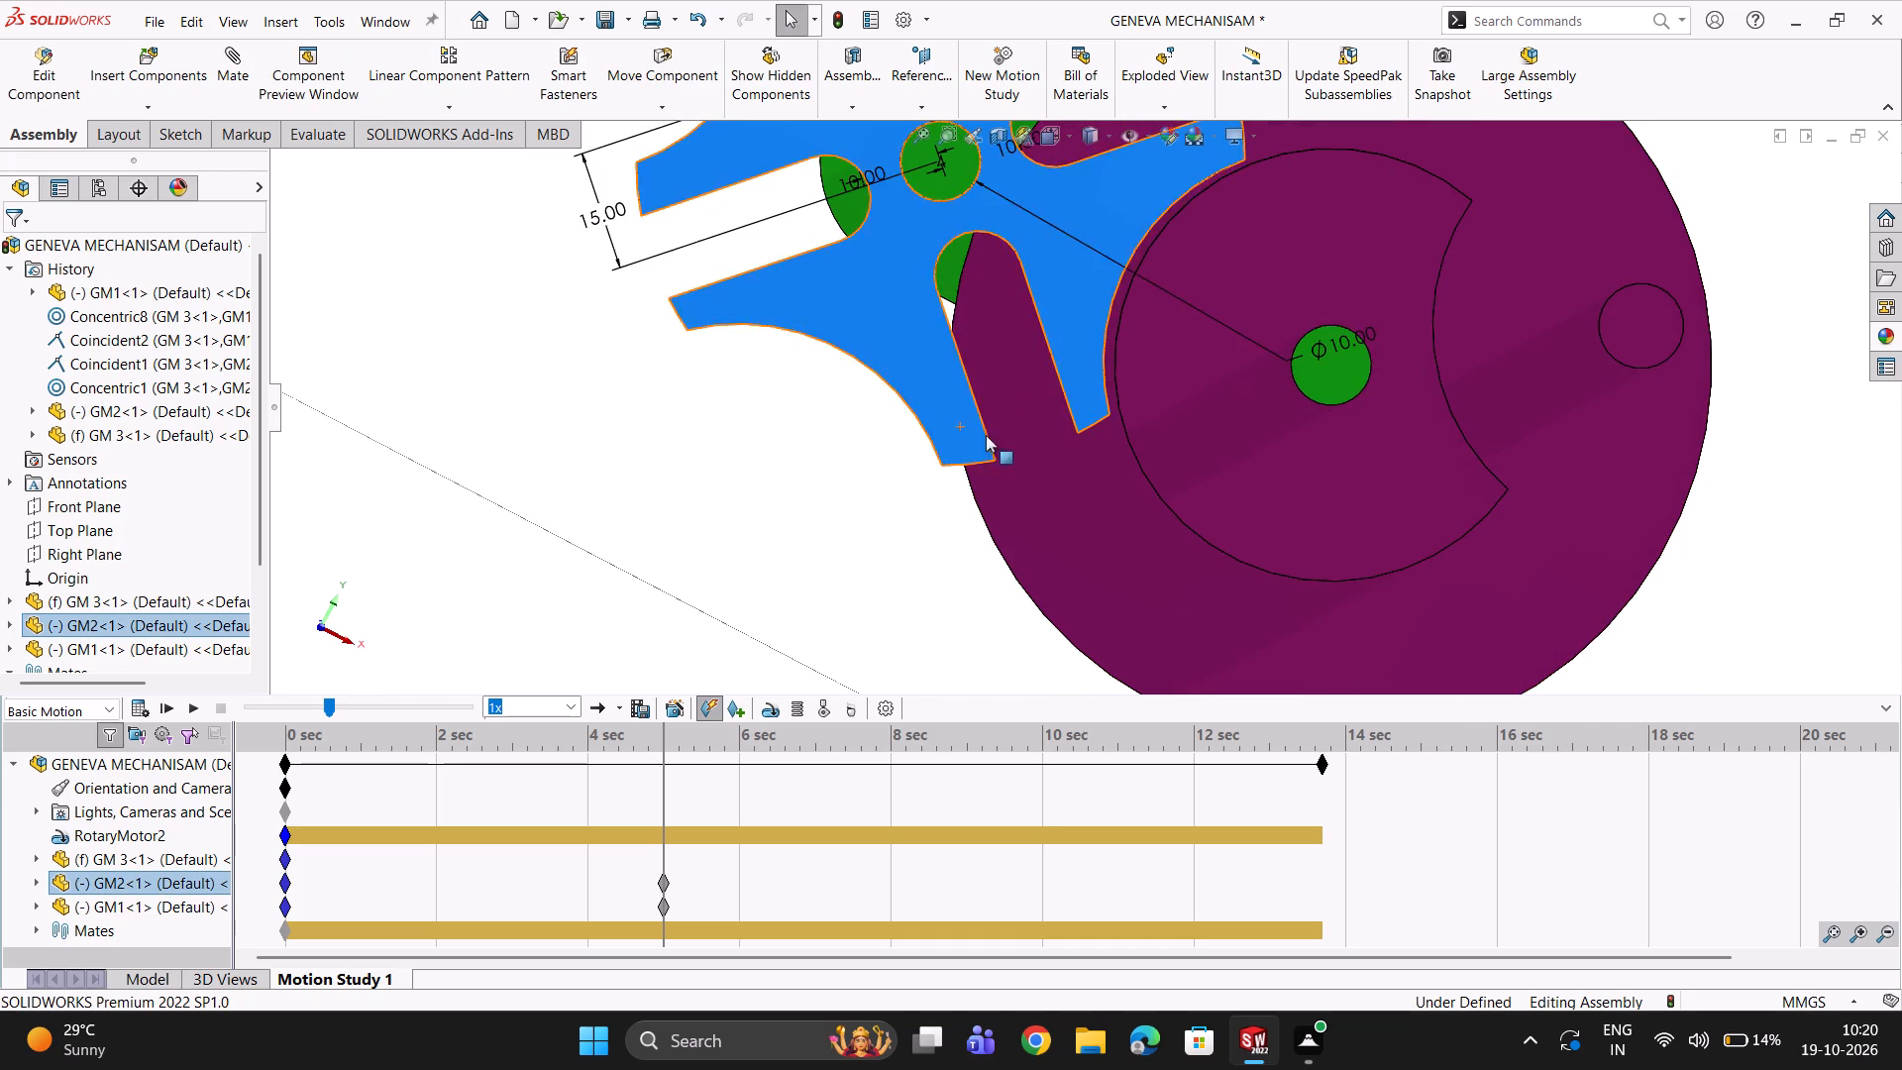
{"action": "scroll", "coordinate": [1069, 444], "scroll_direction": "up", "scroll_amount": 1}
{"action": "left_click", "coordinate": [475, 442]}
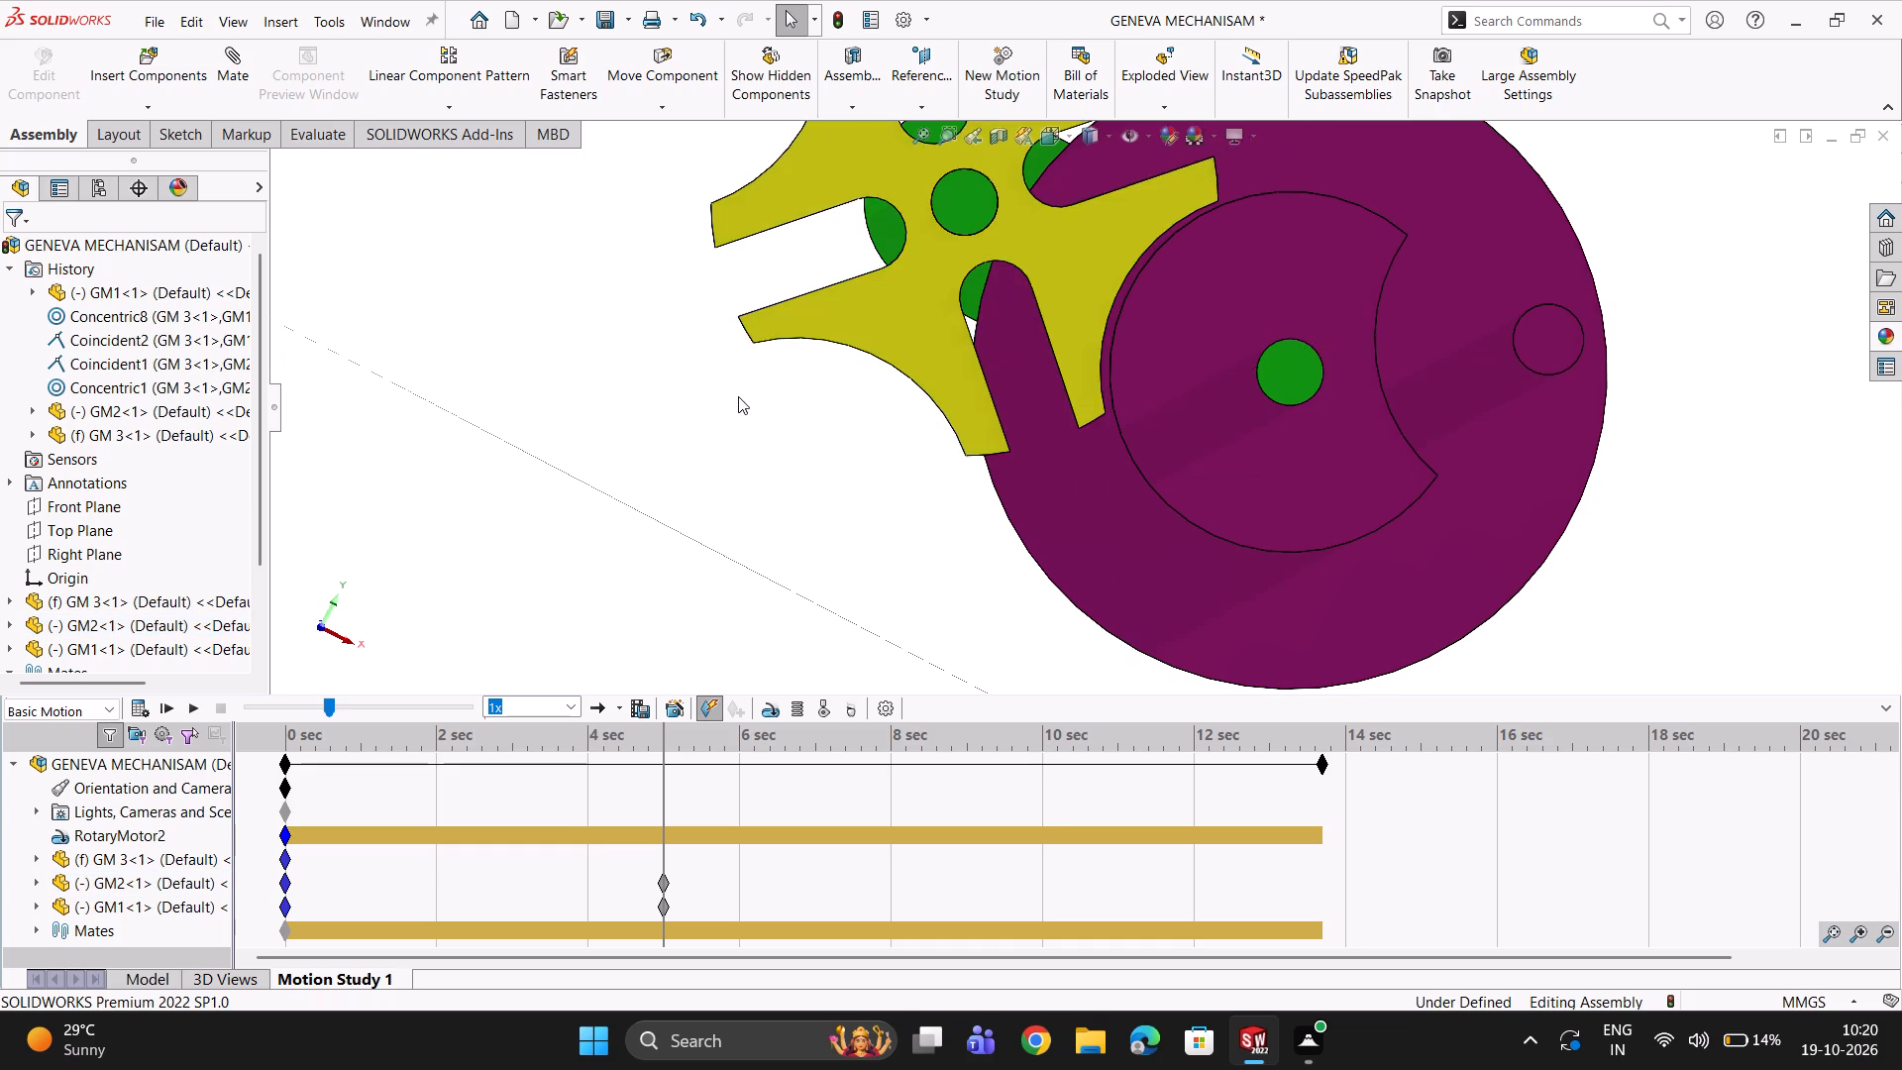
Set the Basic Motion frames per second to 30 in the motion study properties.
{"action": "scroll", "coordinate": [738, 396], "scroll_direction": "up", "scroll_amount": 3}
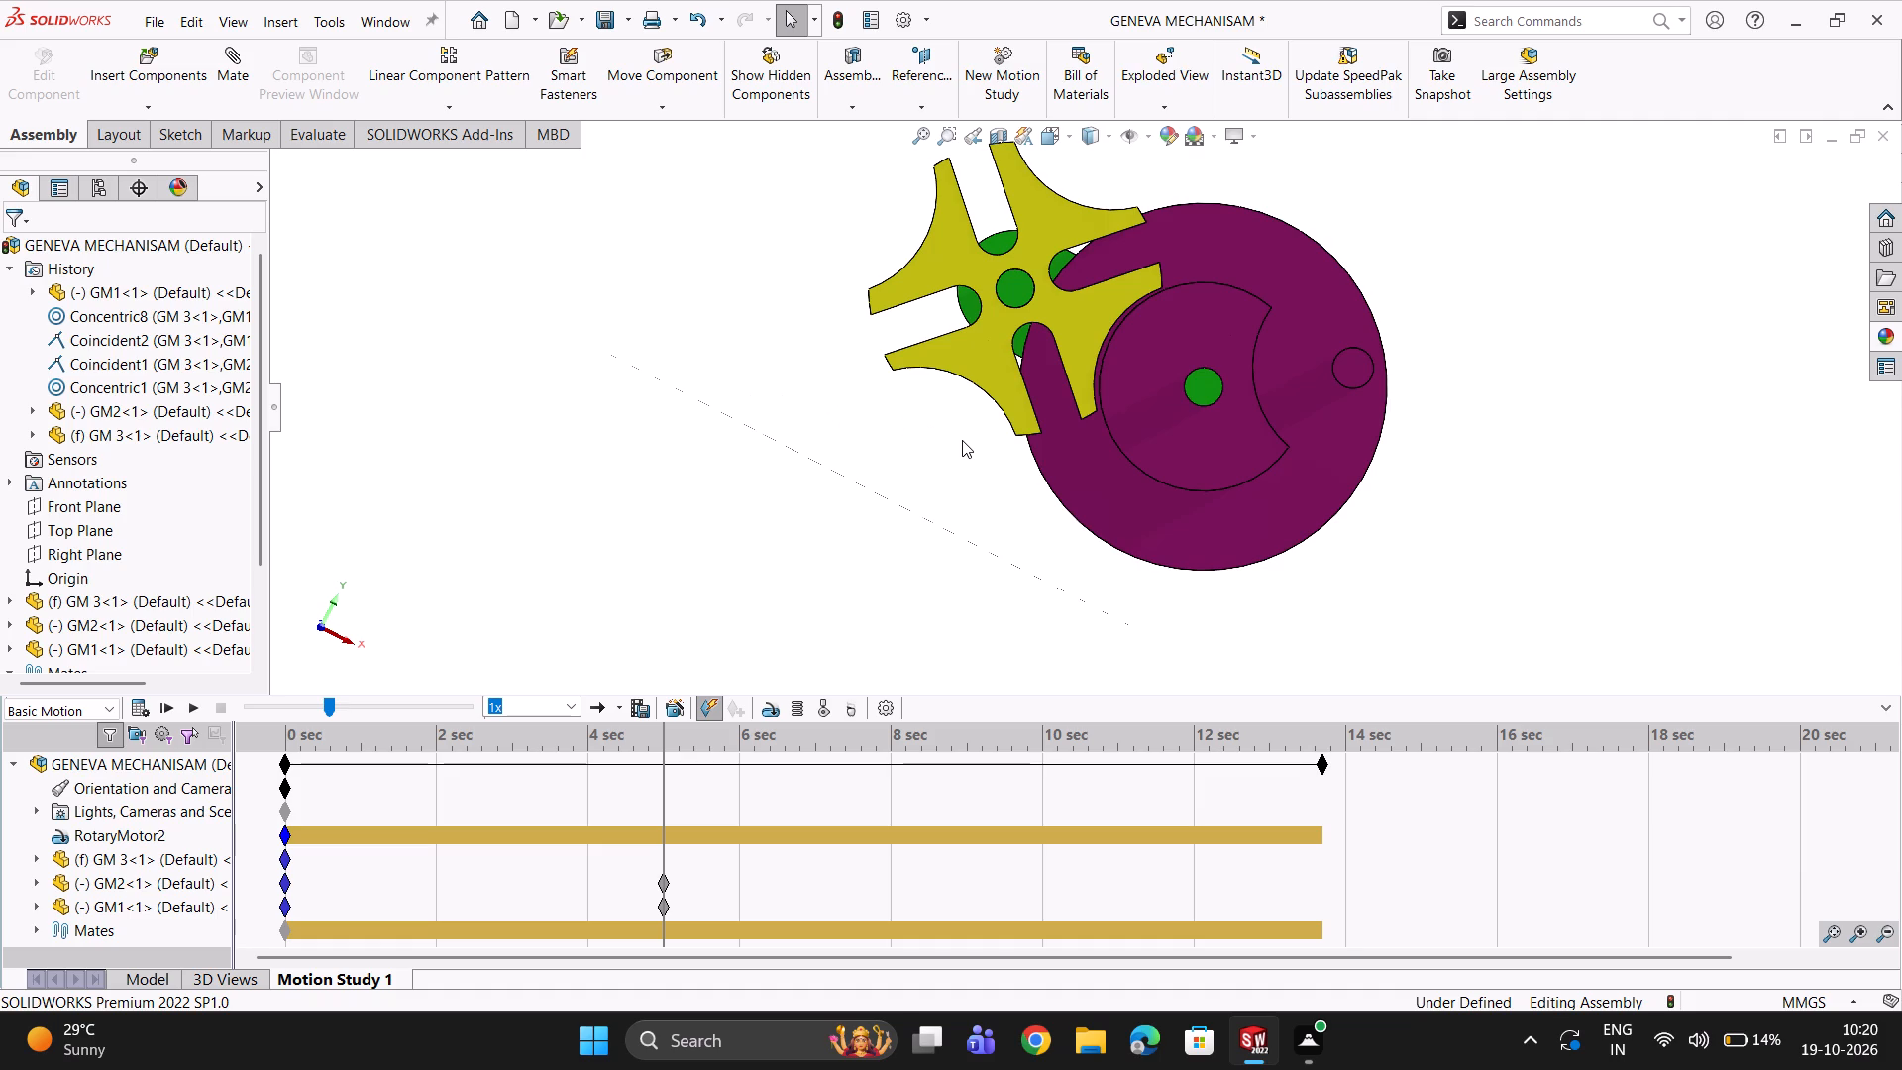
{"action": "left_click", "coordinate": [882, 699]}
{"action": "left_click", "coordinate": [94, 381]}
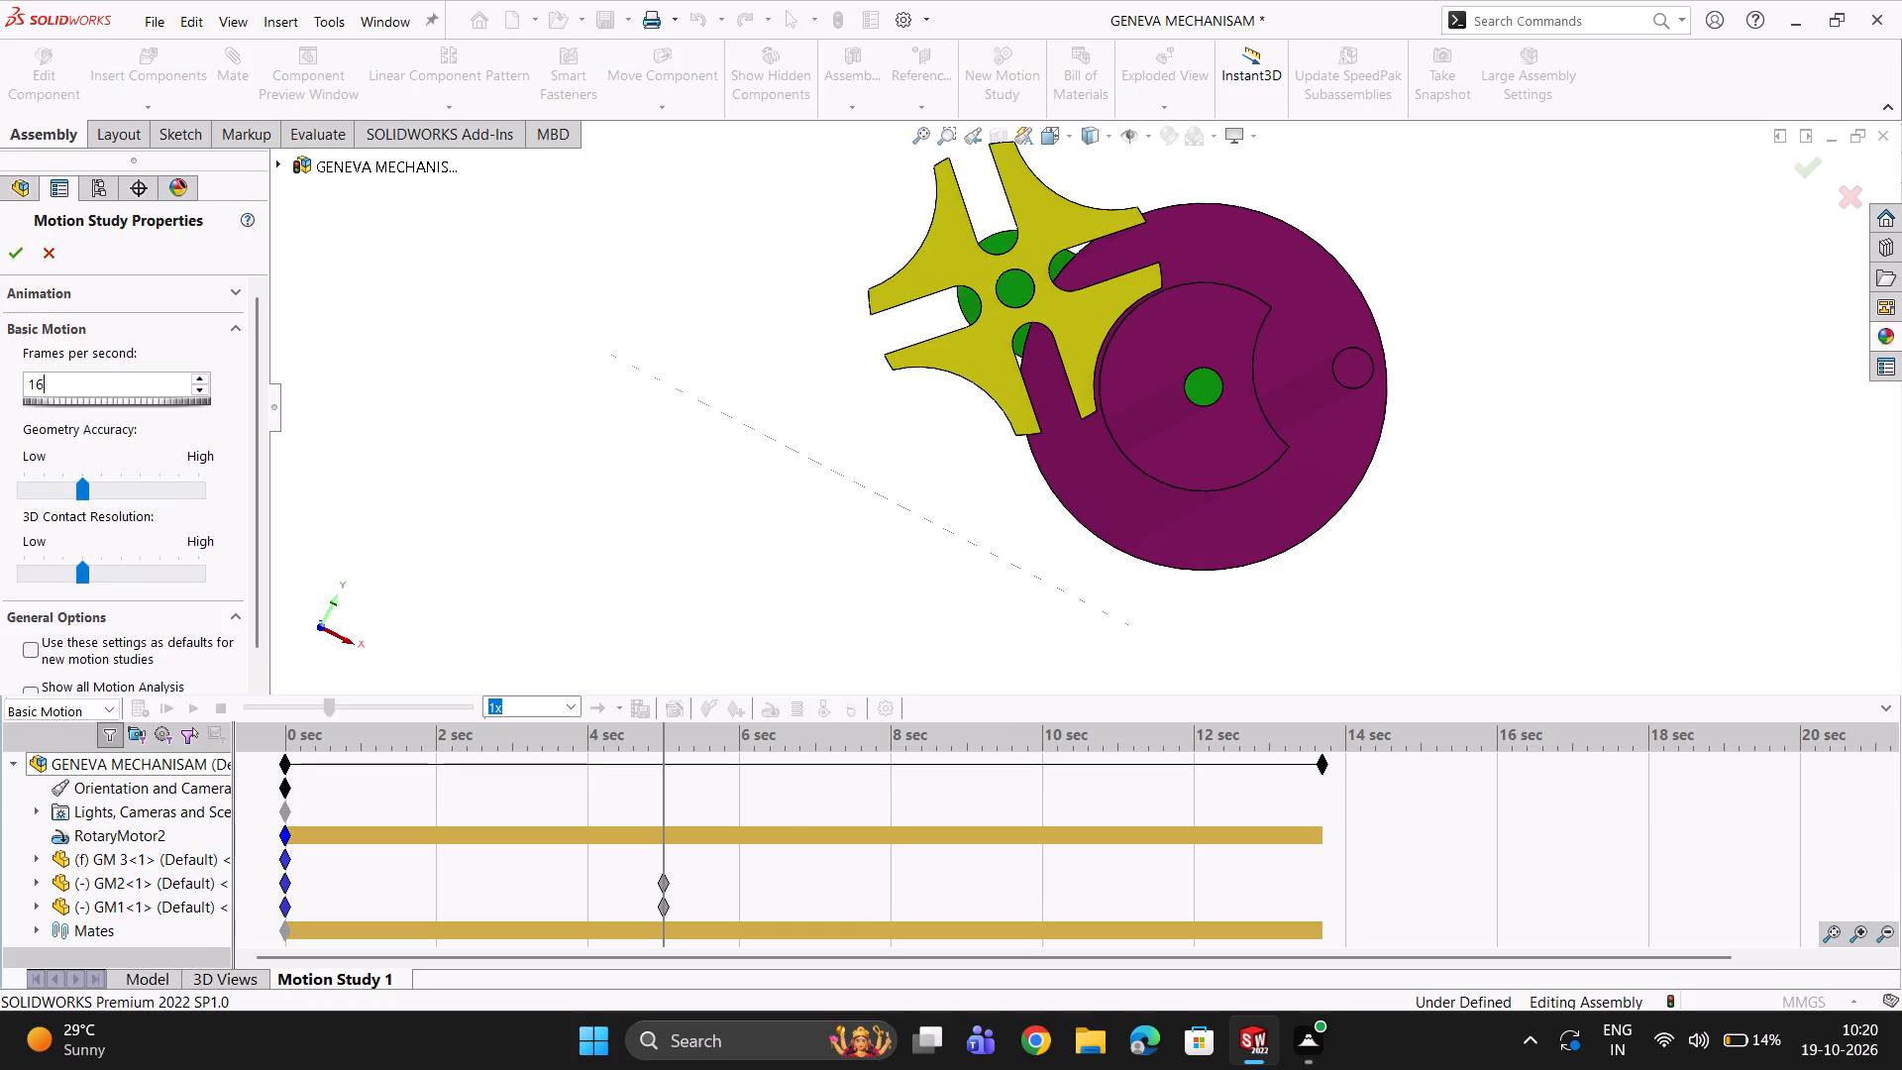
{"action": "left_click", "coordinate": [94, 390]}
{"action": "left_click", "coordinate": [94, 390]}
{"action": "type", "text": "30"}
{"action": "key", "text": "Return"}
Apply the motion study properties.
{"action": "left_click", "coordinate": [14, 256]}
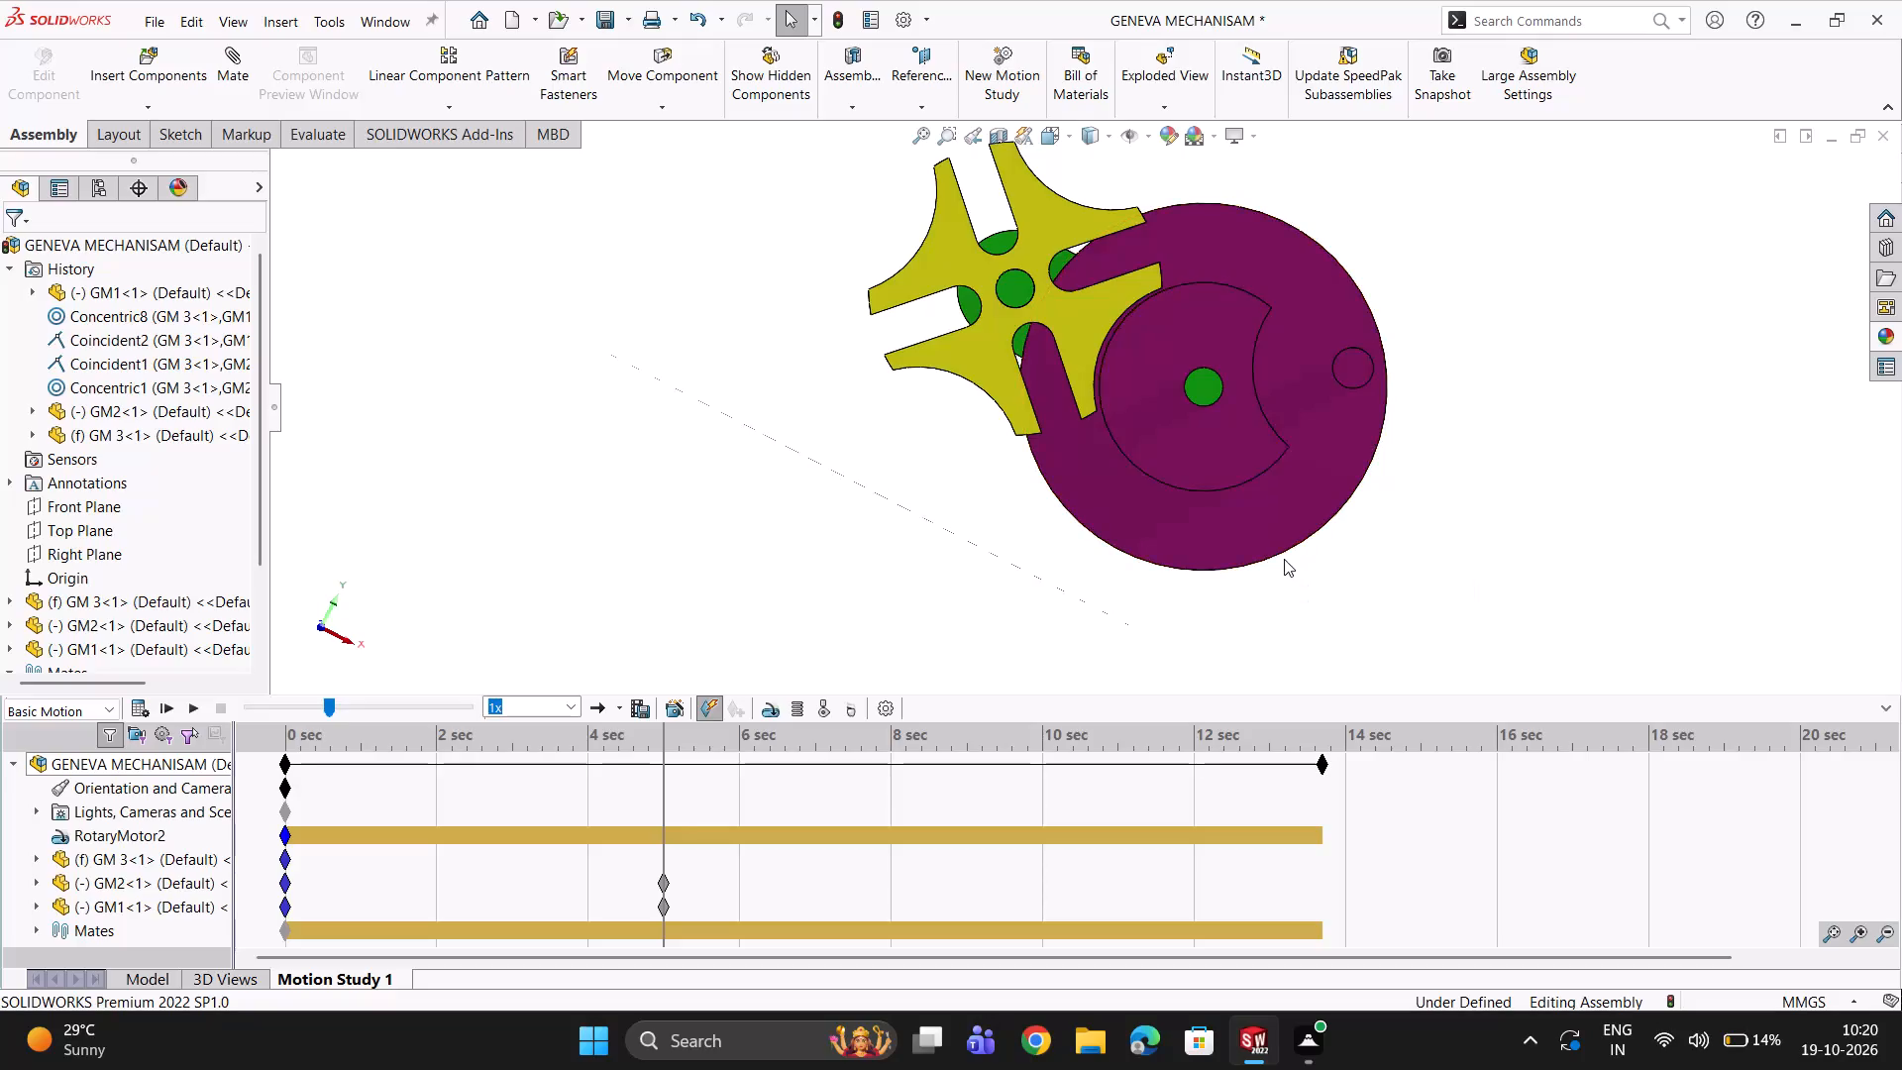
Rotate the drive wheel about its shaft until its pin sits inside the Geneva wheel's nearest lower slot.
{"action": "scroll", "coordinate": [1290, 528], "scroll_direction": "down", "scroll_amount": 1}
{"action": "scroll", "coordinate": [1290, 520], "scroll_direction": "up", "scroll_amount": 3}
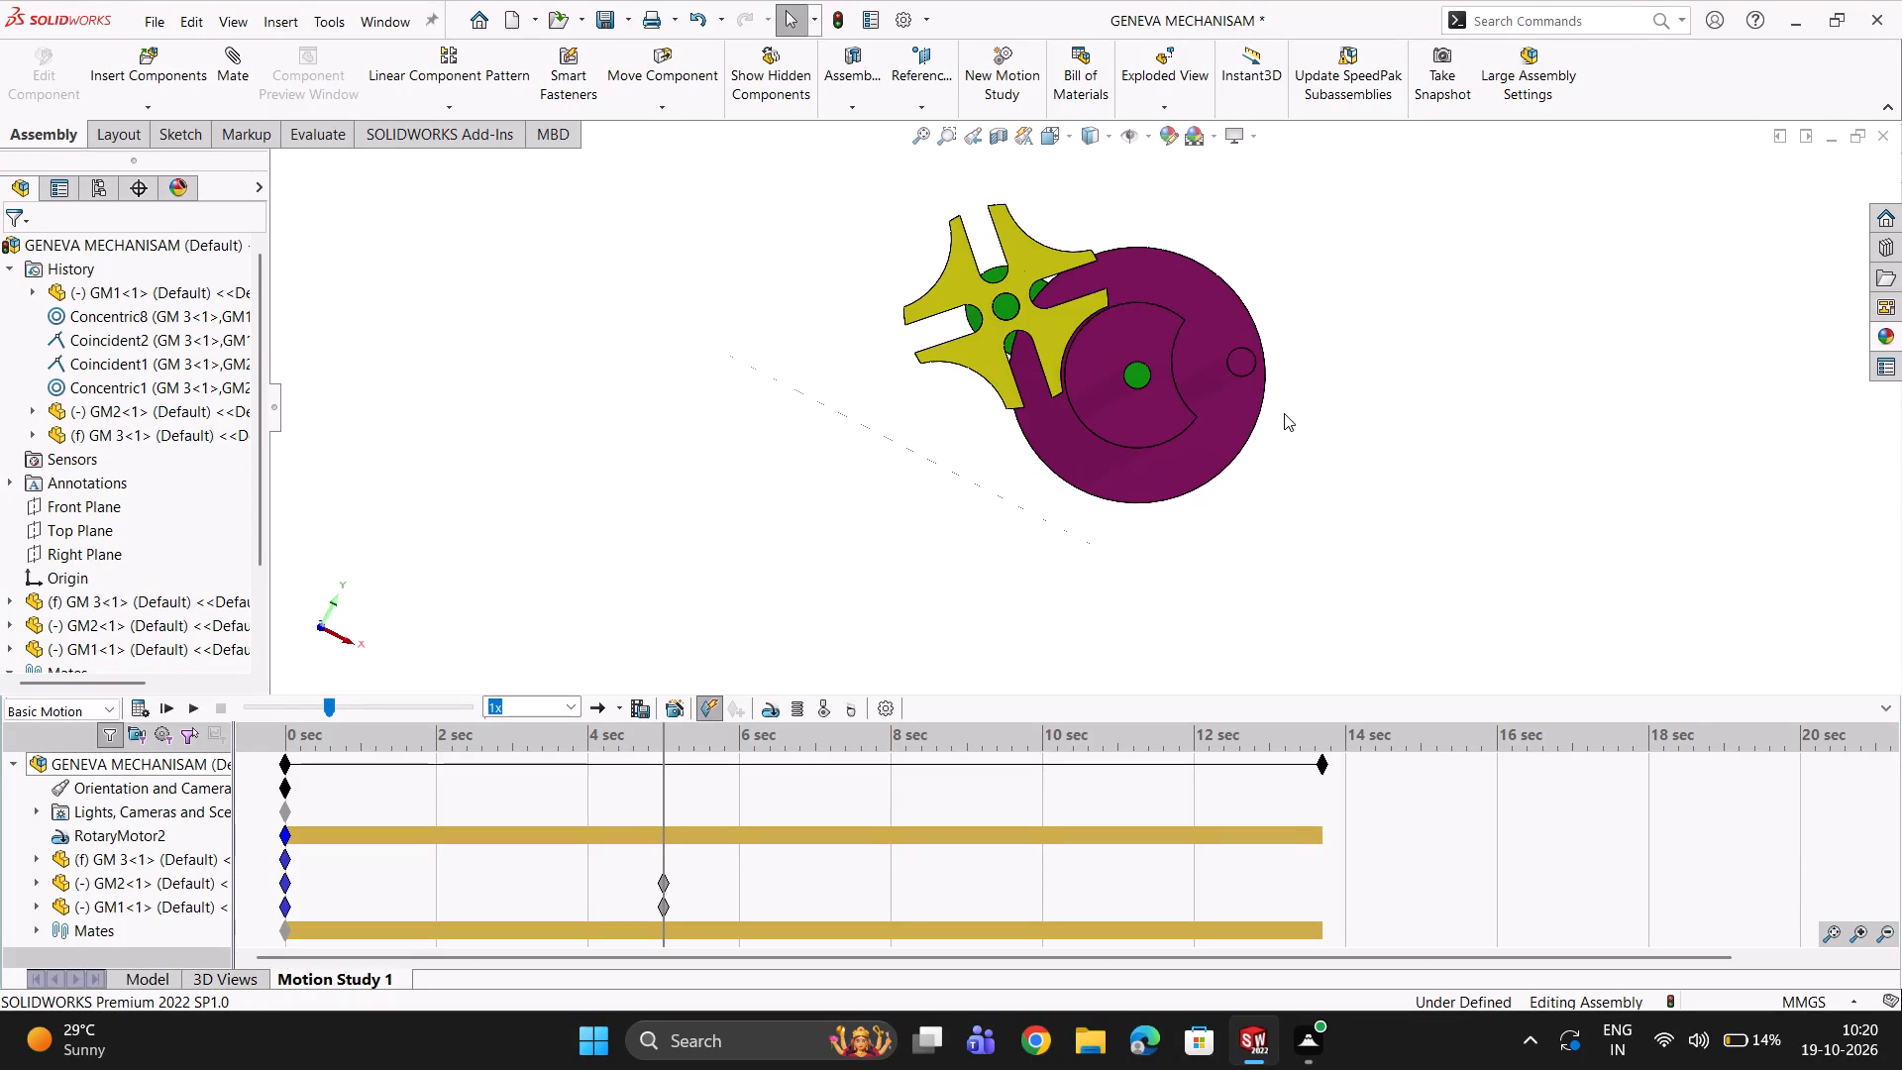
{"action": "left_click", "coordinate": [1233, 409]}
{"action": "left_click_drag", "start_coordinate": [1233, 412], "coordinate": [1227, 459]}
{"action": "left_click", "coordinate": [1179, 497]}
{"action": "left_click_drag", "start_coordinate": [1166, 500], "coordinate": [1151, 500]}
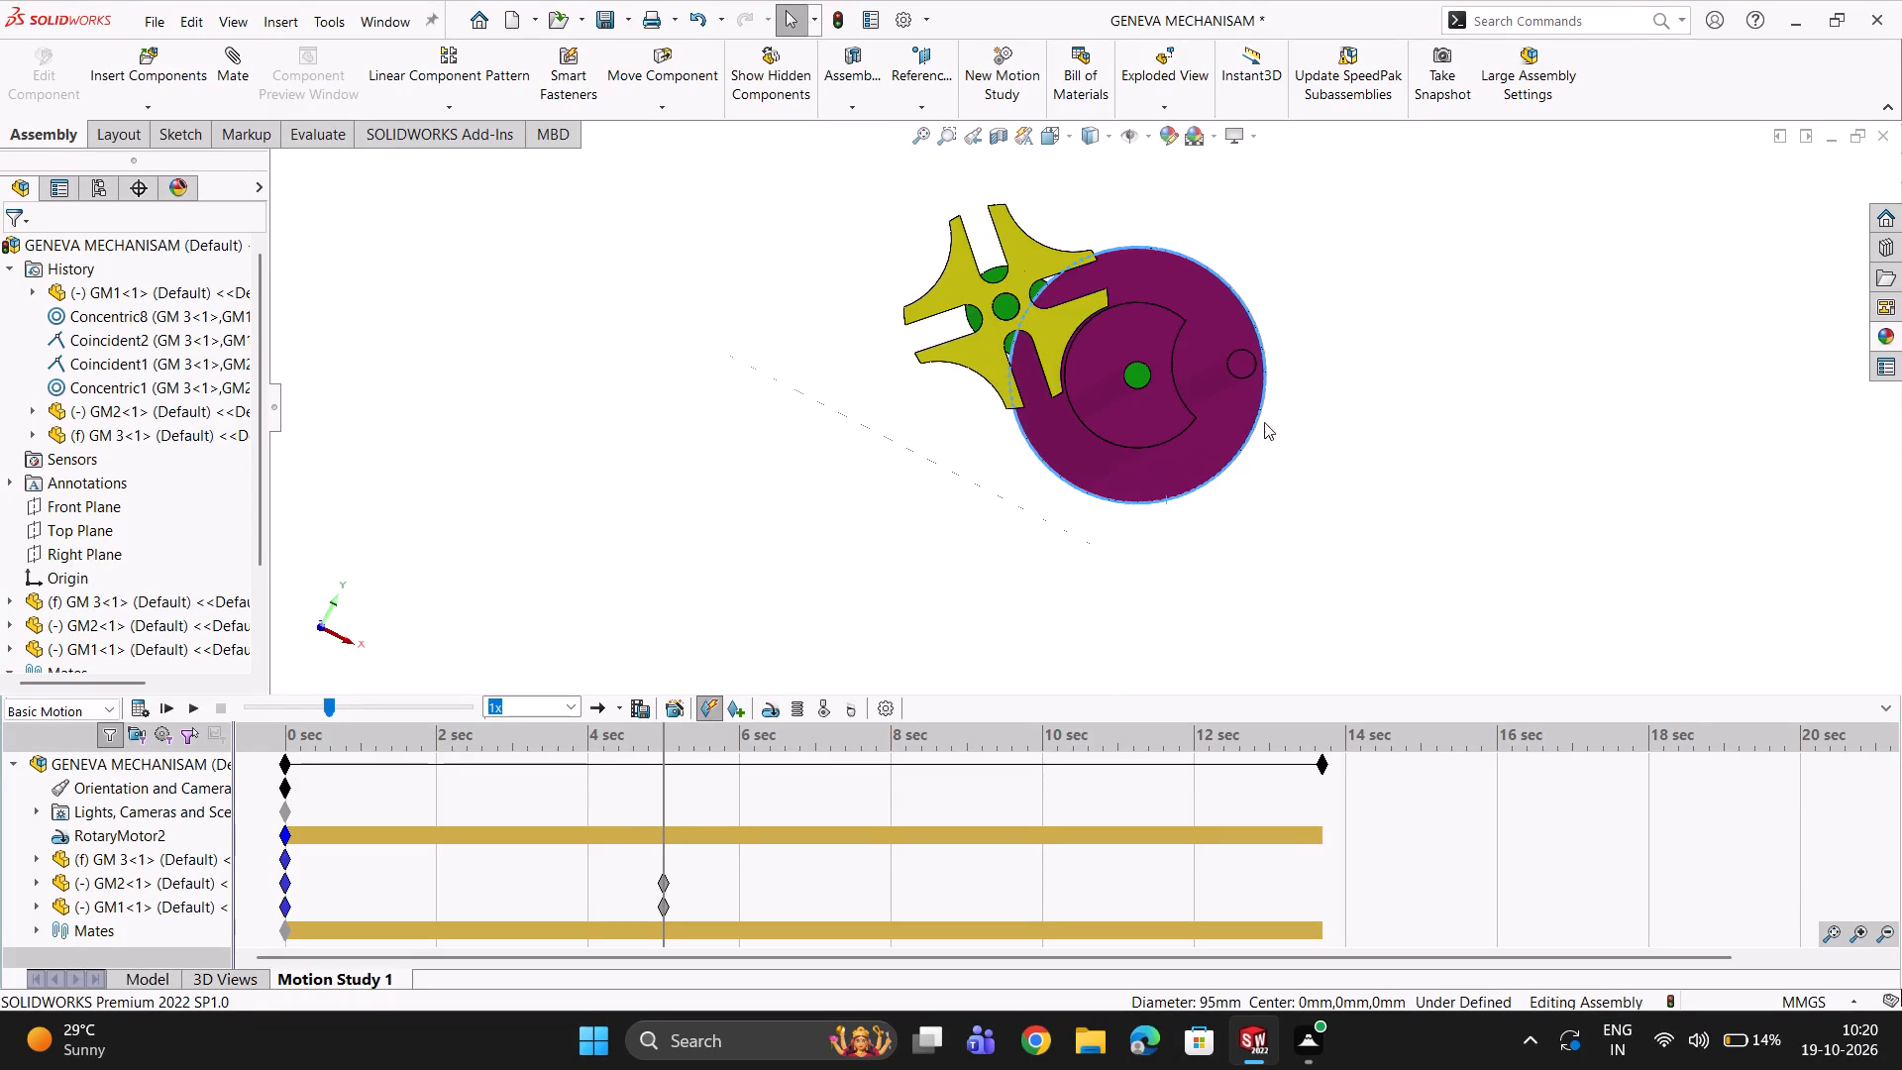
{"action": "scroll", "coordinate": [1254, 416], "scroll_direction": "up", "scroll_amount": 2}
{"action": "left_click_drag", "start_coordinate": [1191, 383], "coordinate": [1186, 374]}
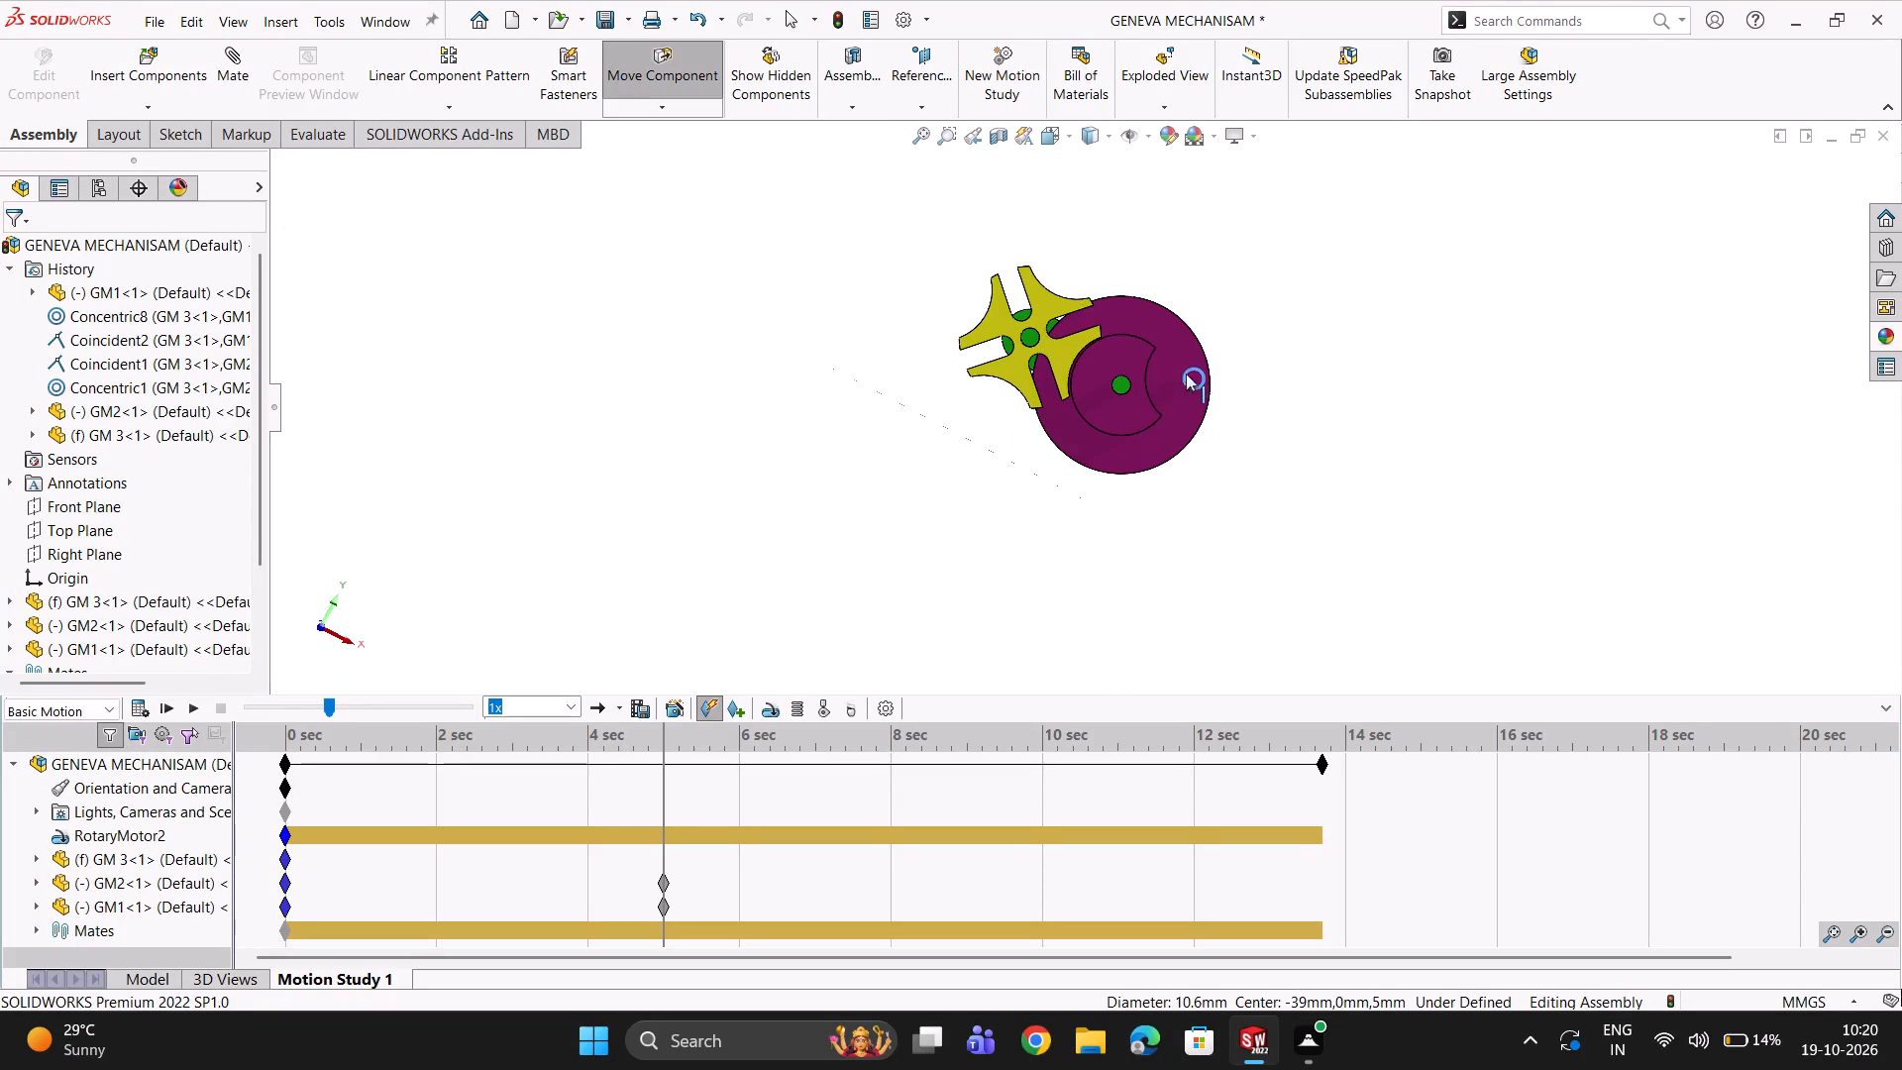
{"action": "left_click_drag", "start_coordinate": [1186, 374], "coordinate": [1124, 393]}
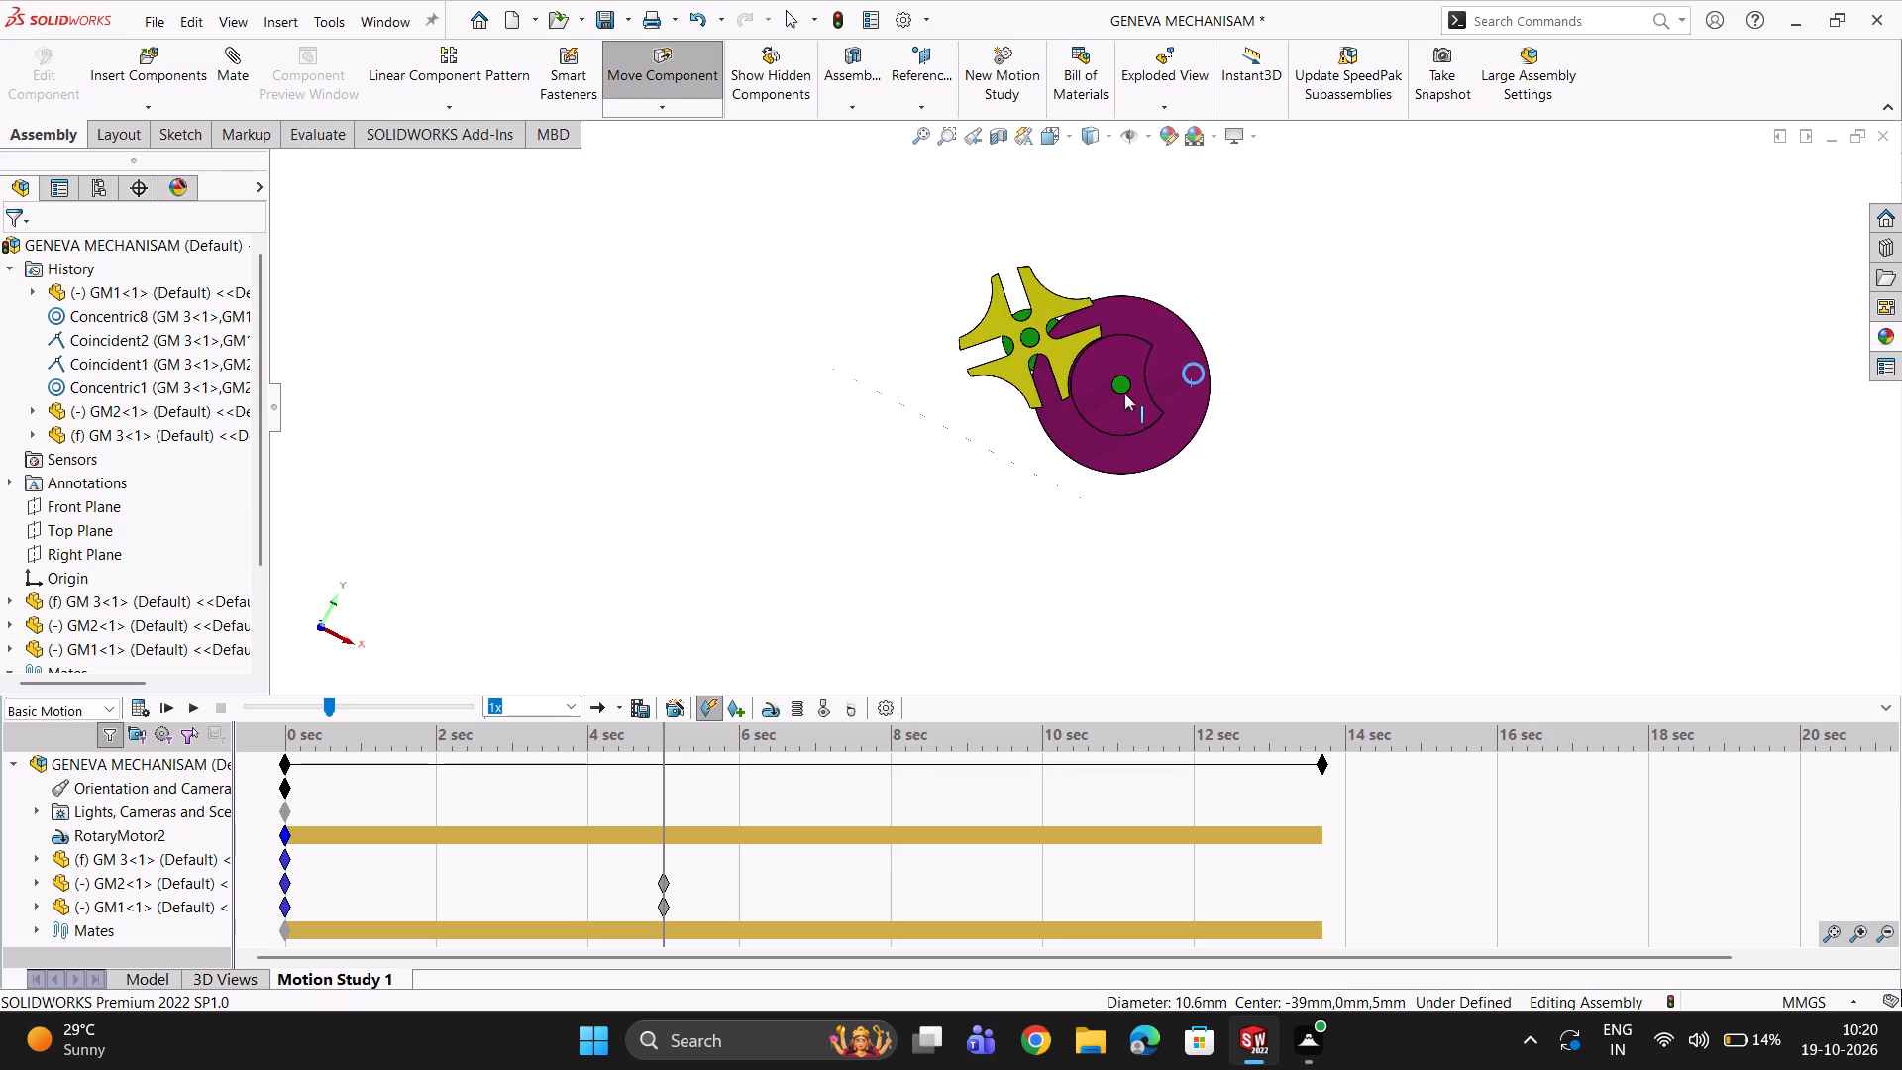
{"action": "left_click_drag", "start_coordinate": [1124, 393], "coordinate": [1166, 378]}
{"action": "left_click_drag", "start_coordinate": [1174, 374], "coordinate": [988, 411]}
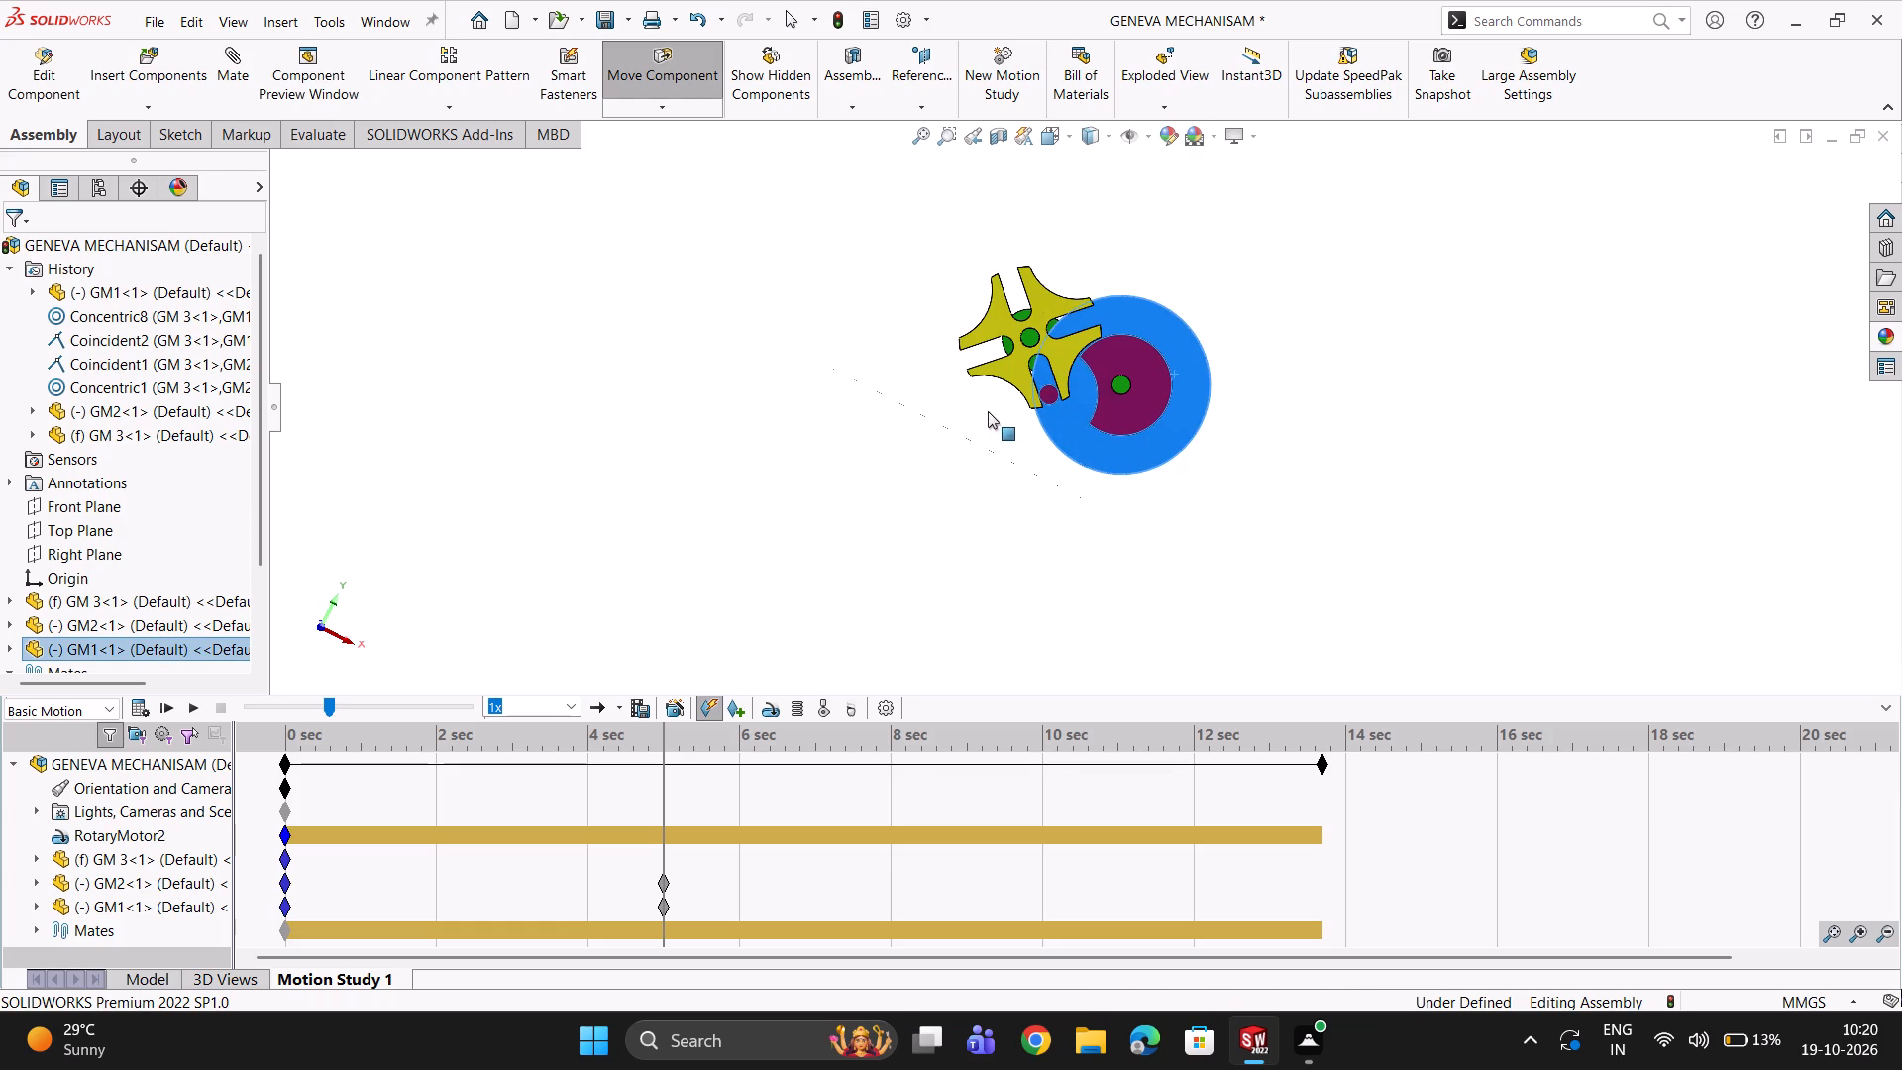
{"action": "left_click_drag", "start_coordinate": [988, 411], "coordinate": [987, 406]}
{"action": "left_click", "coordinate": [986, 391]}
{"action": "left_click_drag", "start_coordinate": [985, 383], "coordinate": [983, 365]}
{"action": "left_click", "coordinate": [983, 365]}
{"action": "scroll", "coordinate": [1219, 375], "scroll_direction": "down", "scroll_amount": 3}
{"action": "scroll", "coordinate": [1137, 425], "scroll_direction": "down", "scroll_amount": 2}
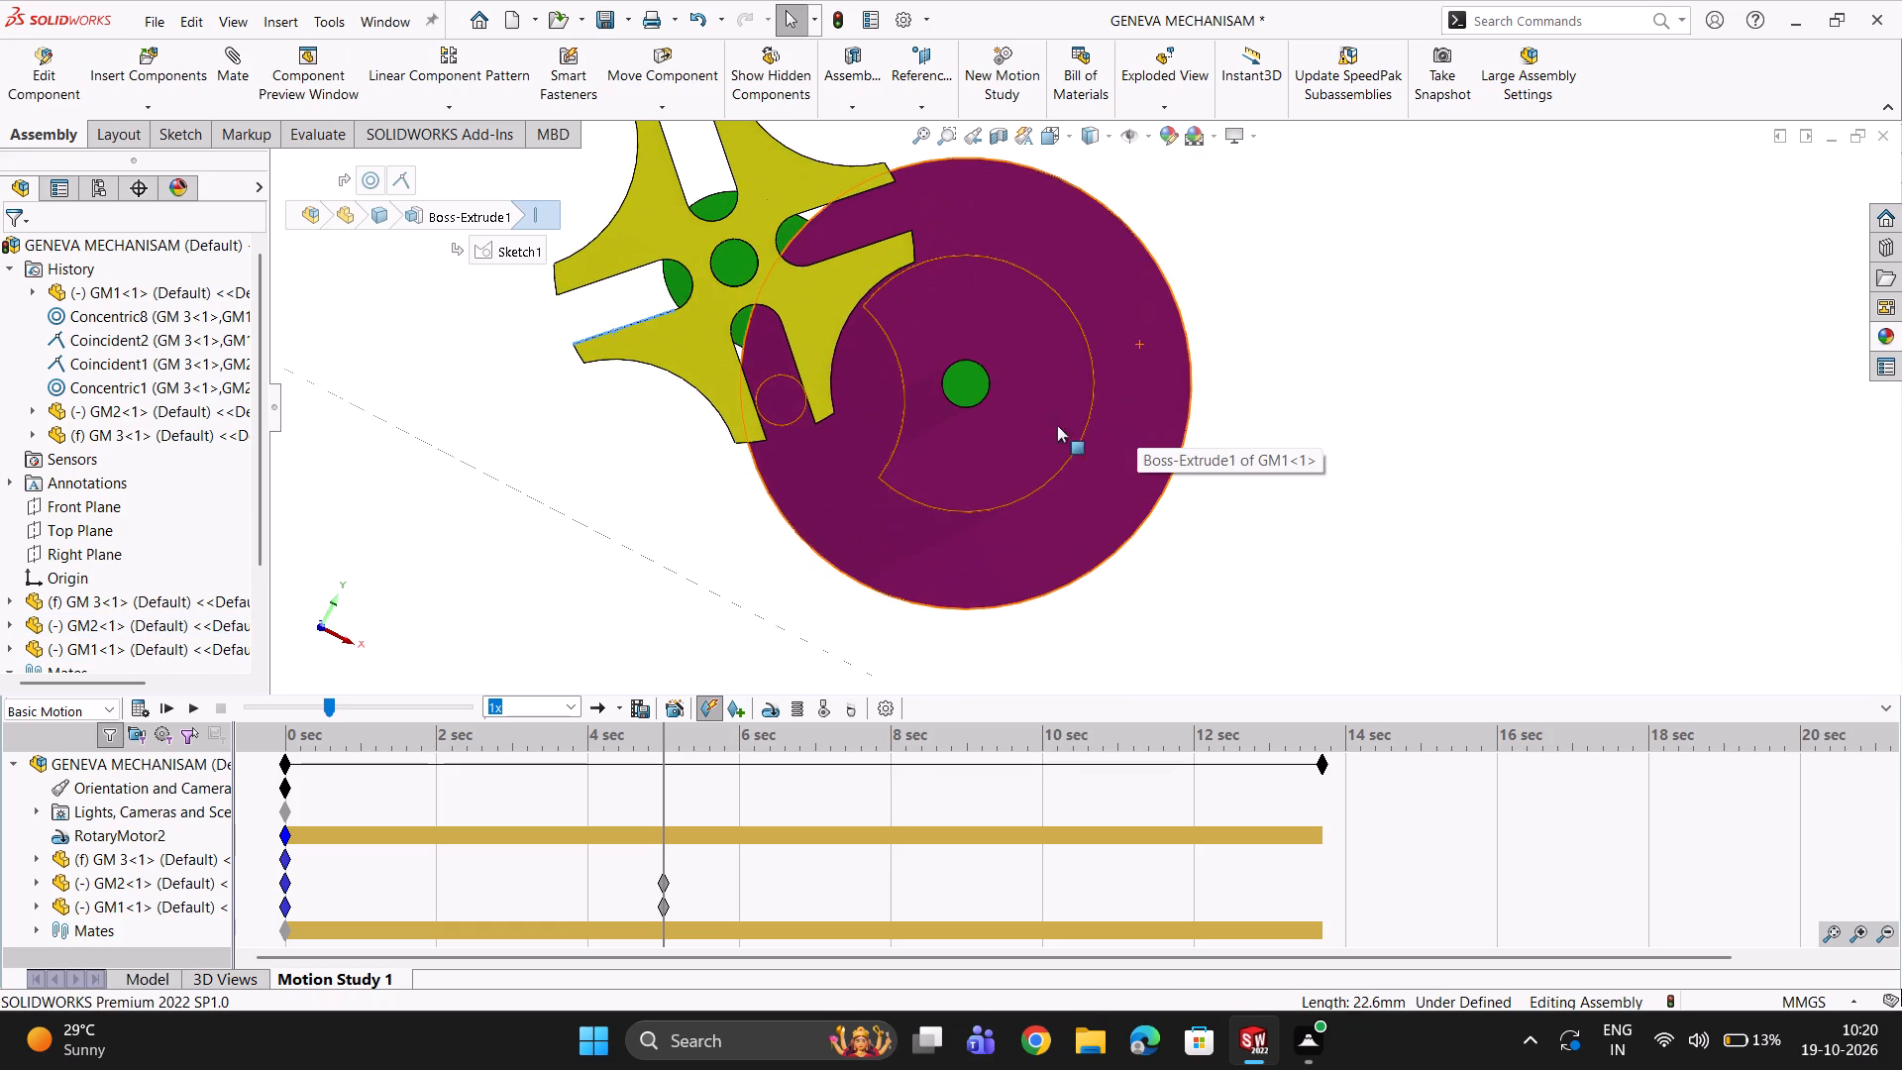
Add a linear spring between the Geneva wheel's front face and the drive wheel's flat disc face, clearing the preselected slot edge first.
{"action": "double_click", "coordinate": [792, 702]}
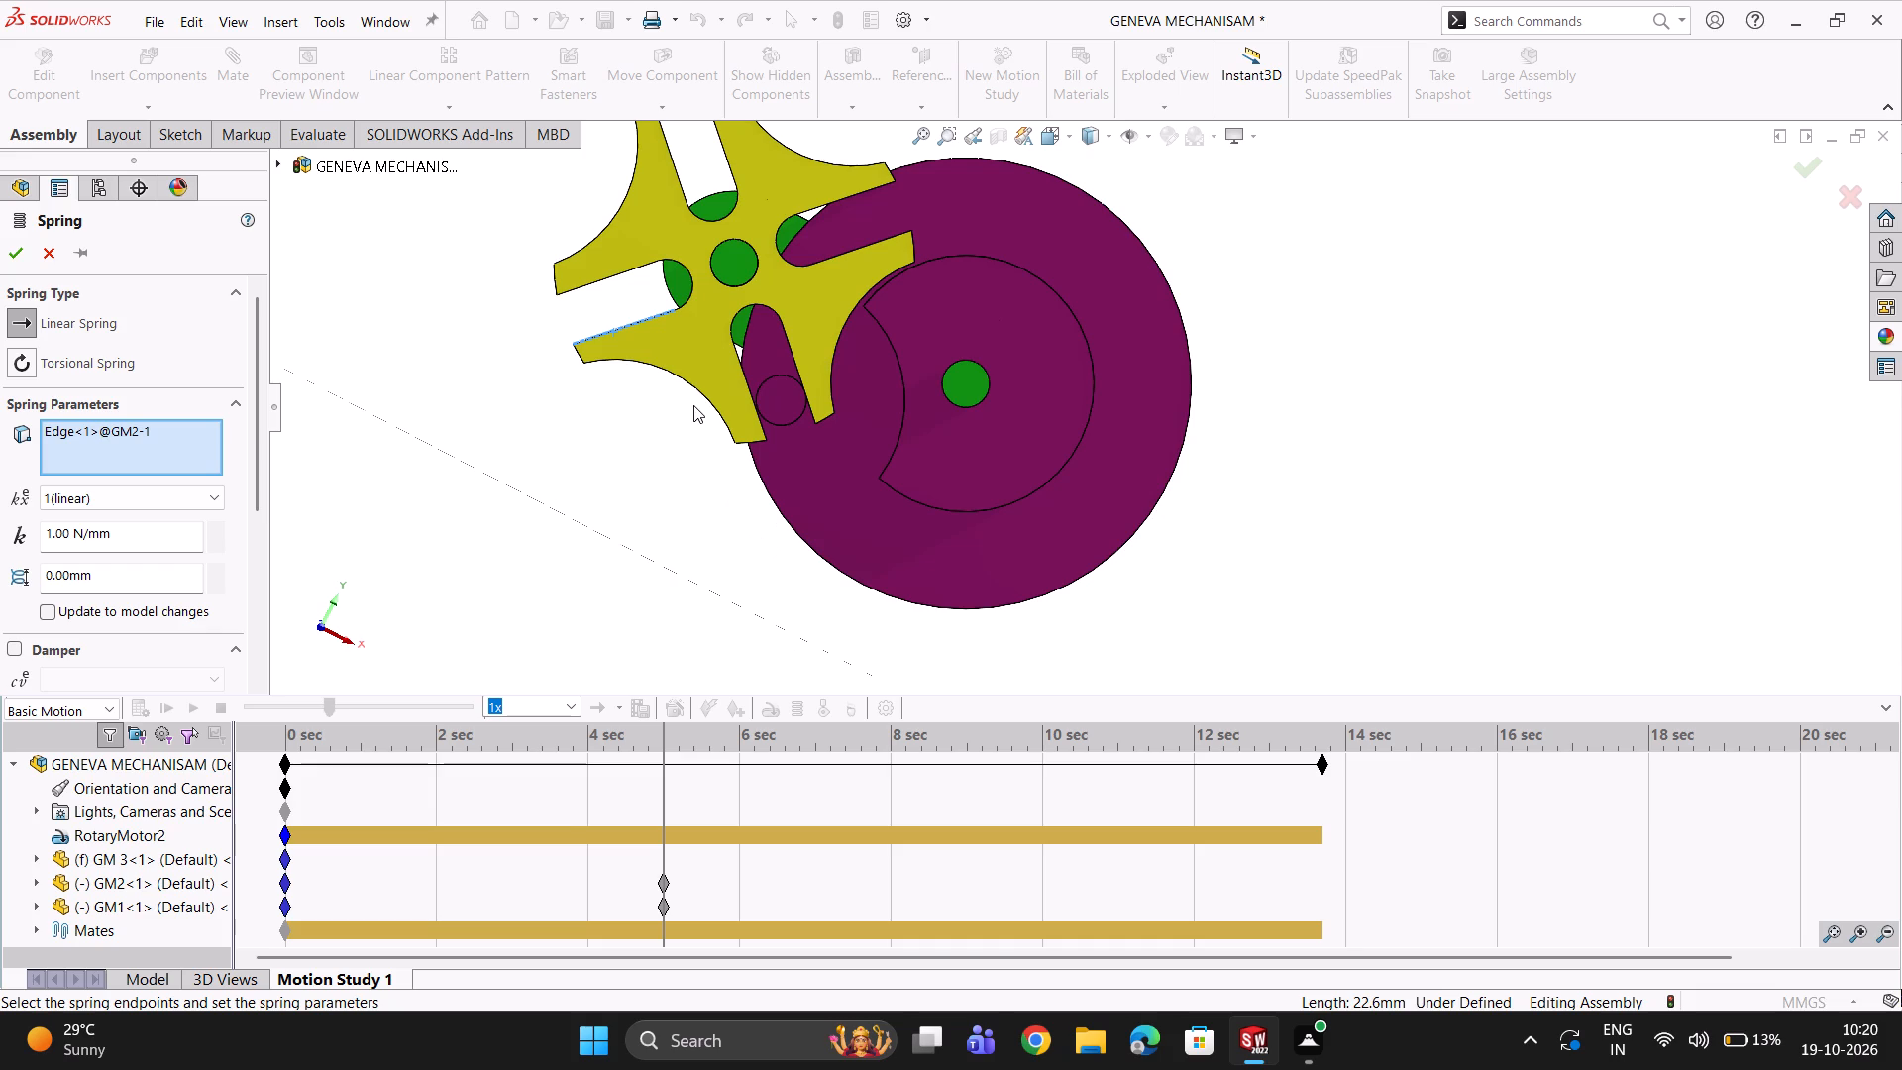
{"action": "left_click", "coordinate": [707, 357]}
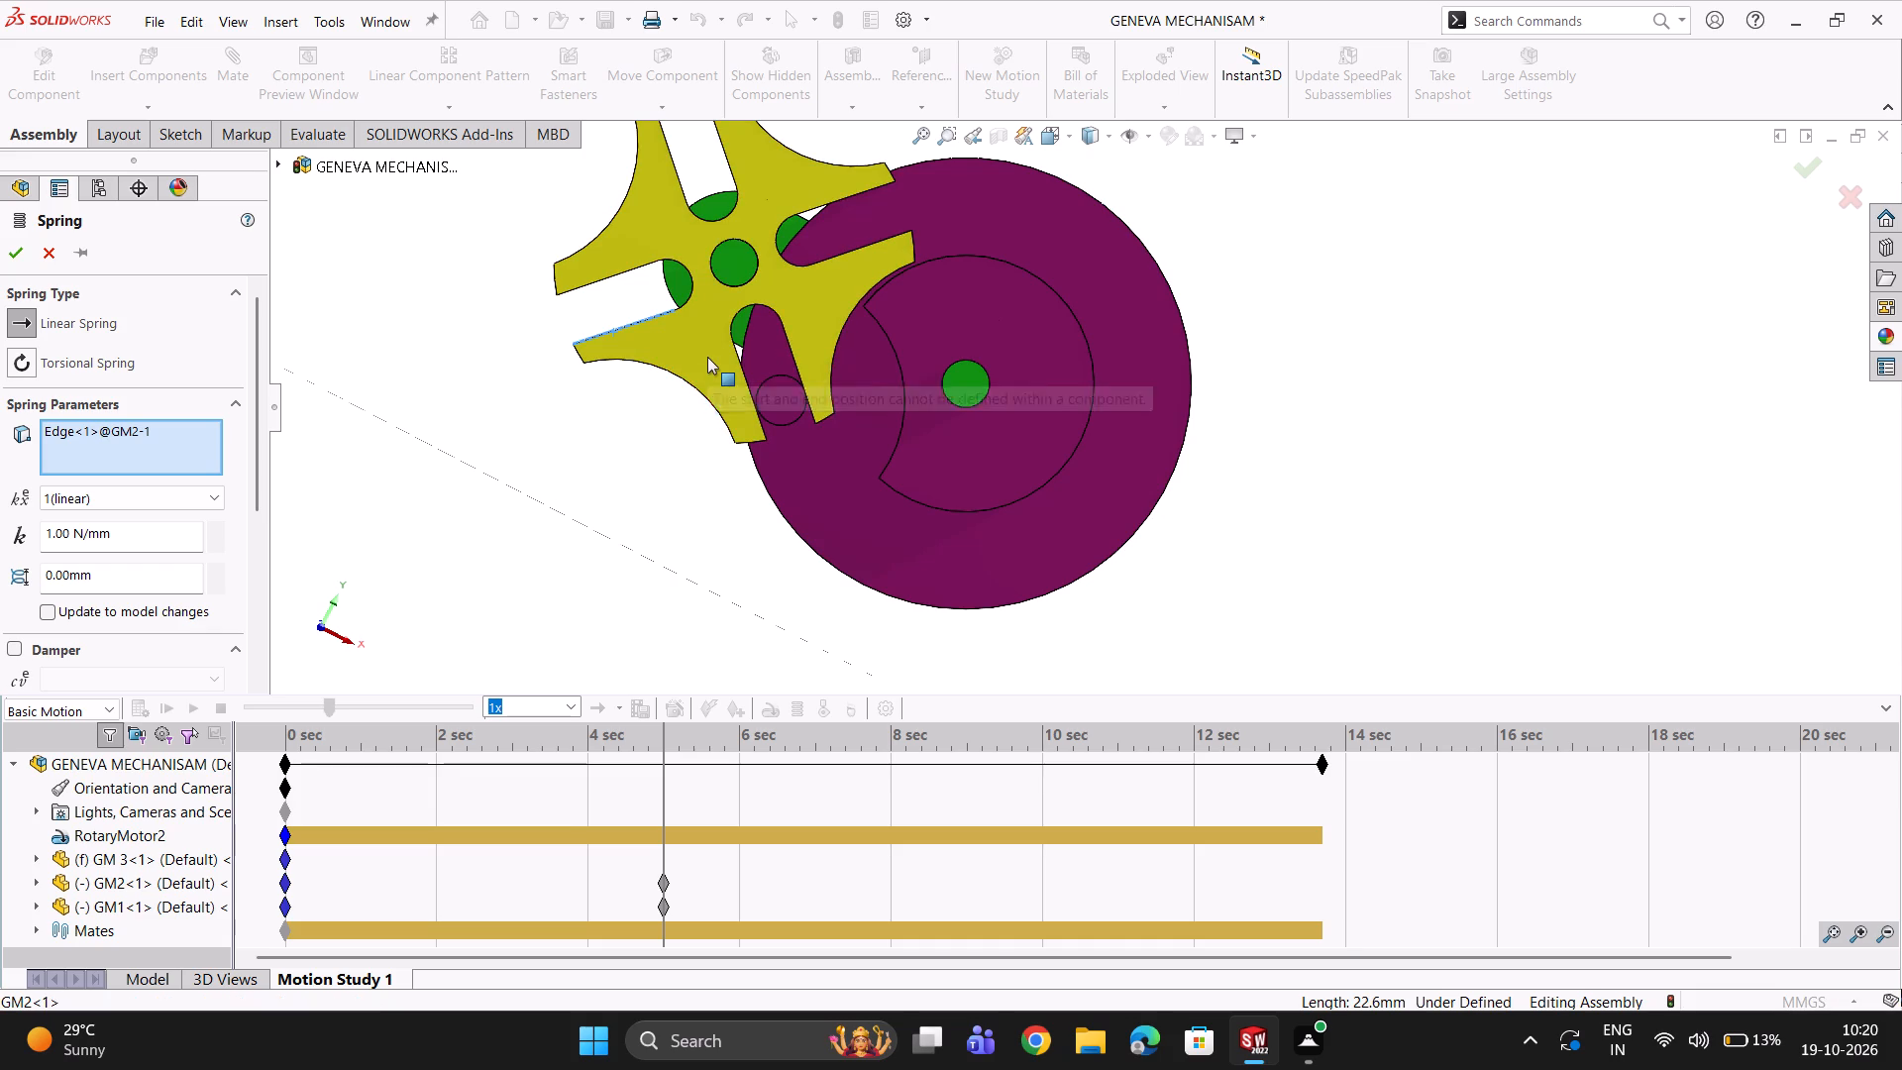
{"action": "left_click", "coordinate": [73, 426]}
{"action": "right_click", "coordinate": [73, 426]}
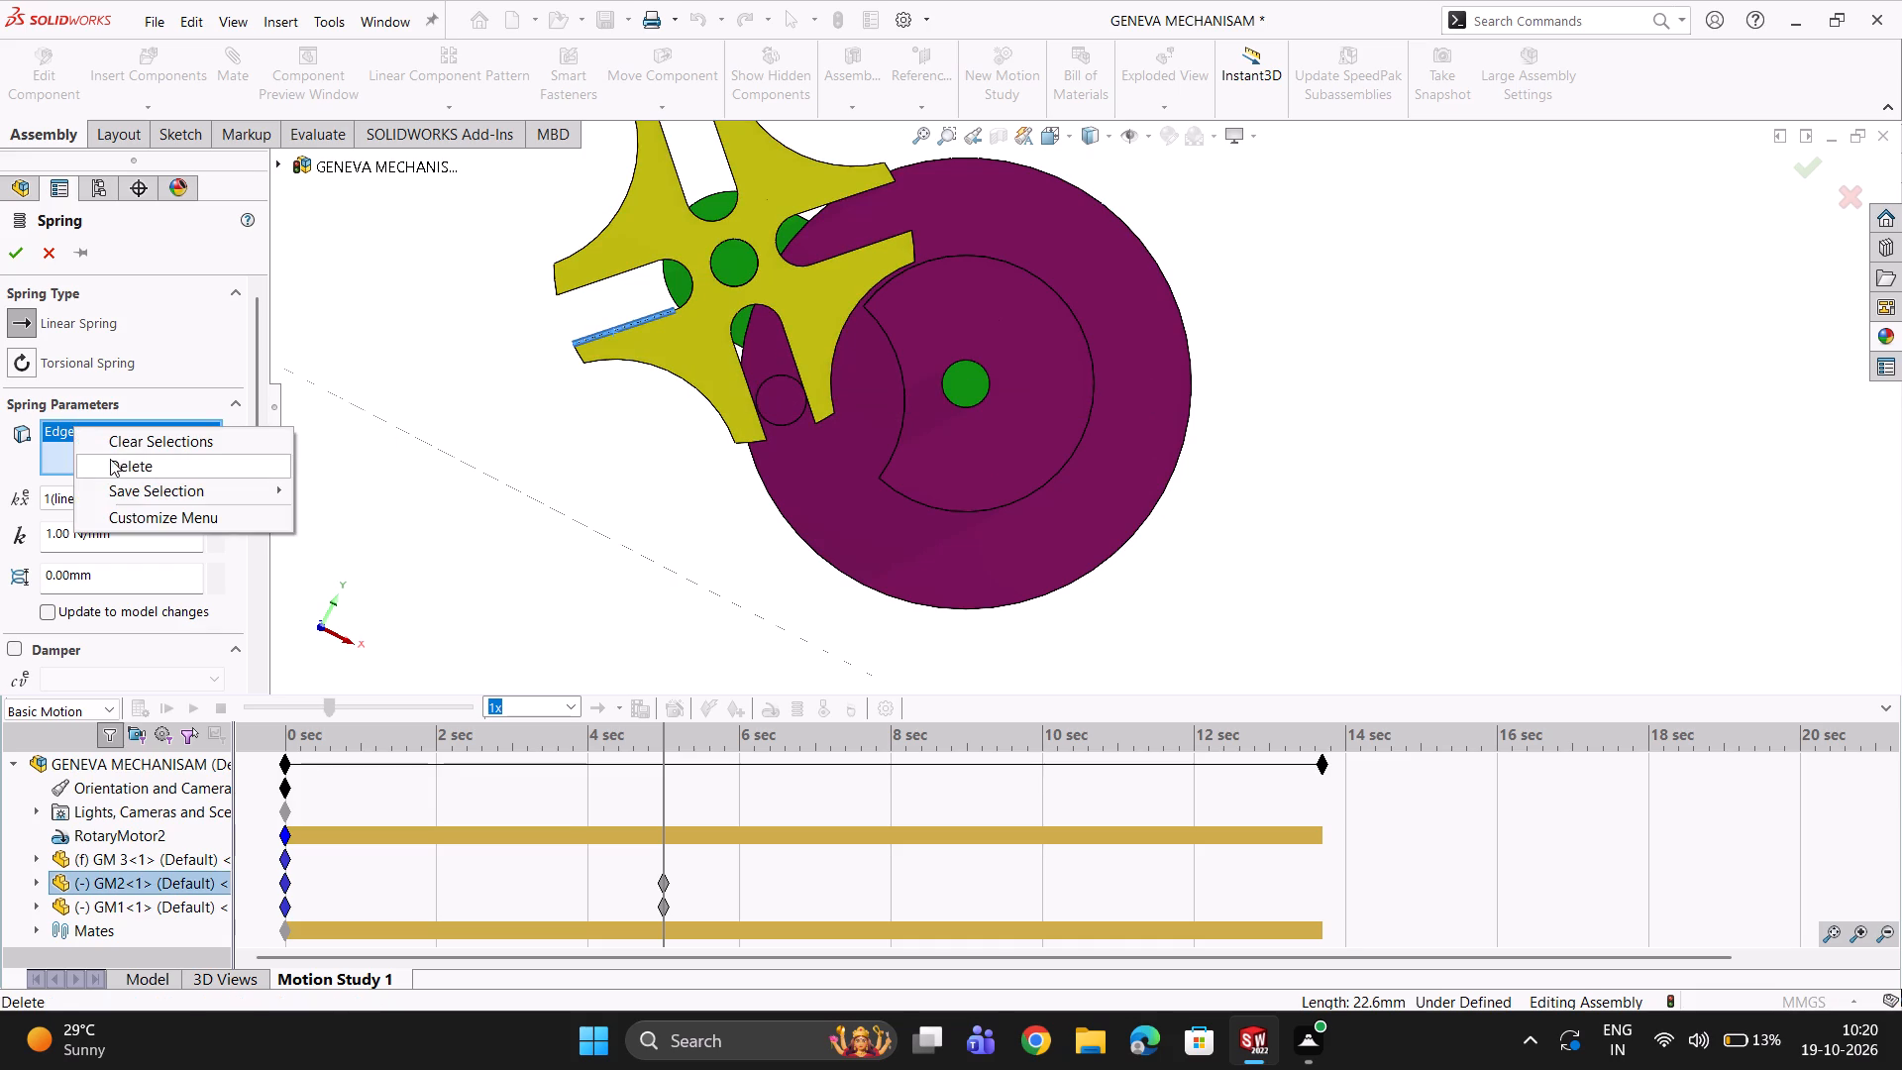
{"action": "left_click", "coordinate": [126, 465]}
{"action": "double_click", "coordinate": [696, 338]}
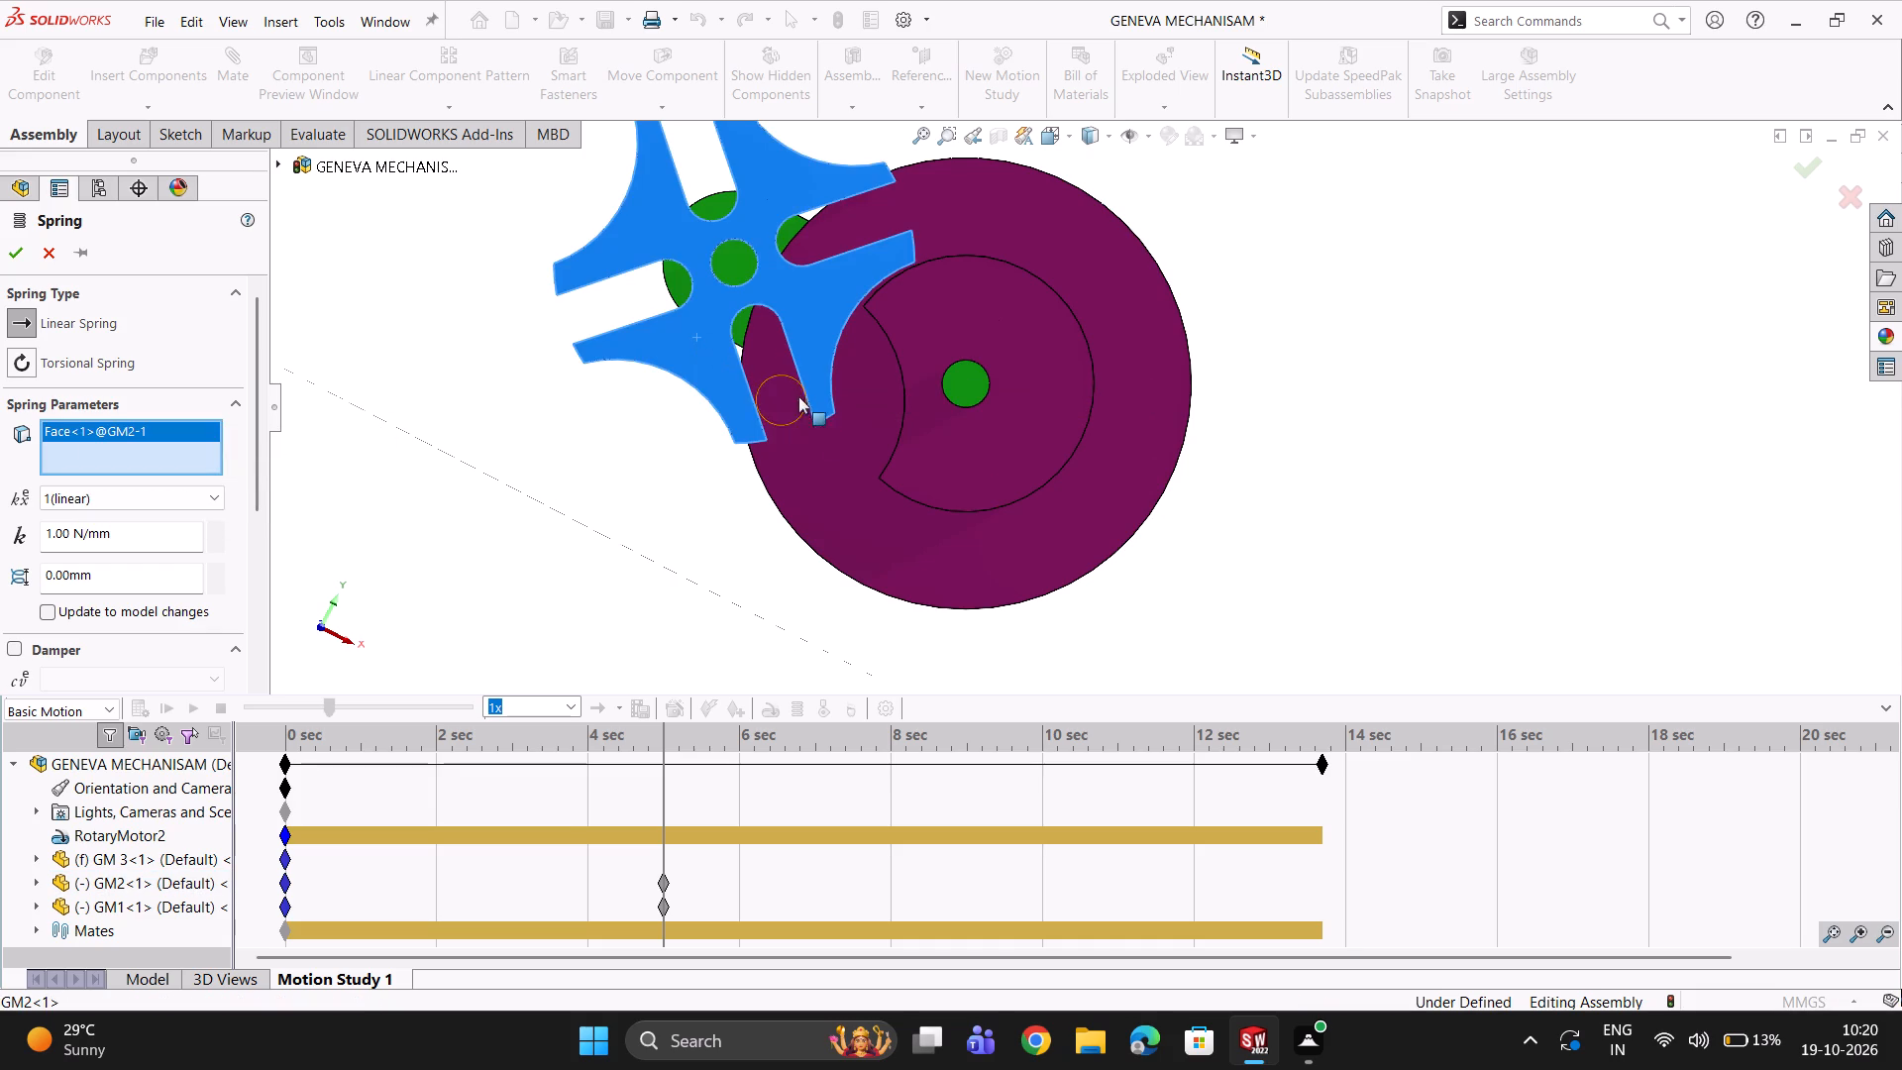
{"action": "left_click", "coordinate": [830, 459]}
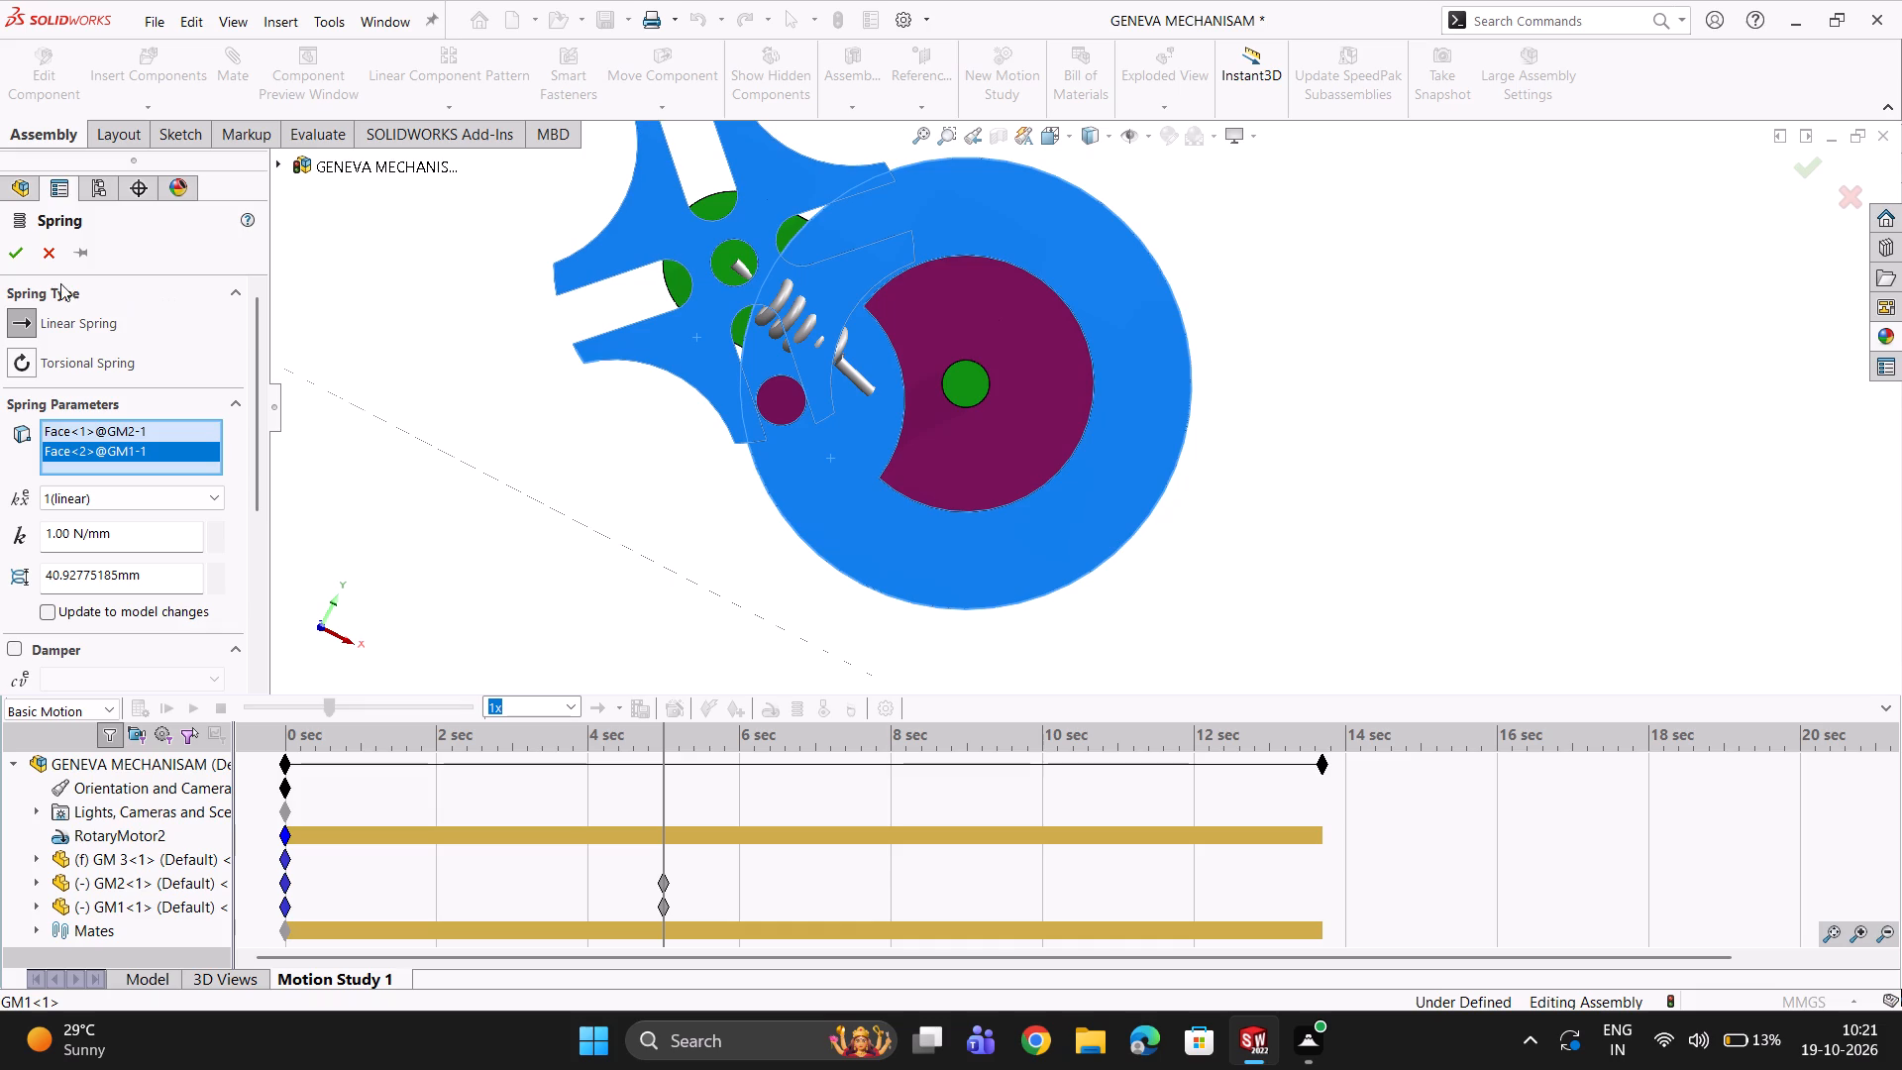
{"action": "left_click", "coordinate": [14, 253]}
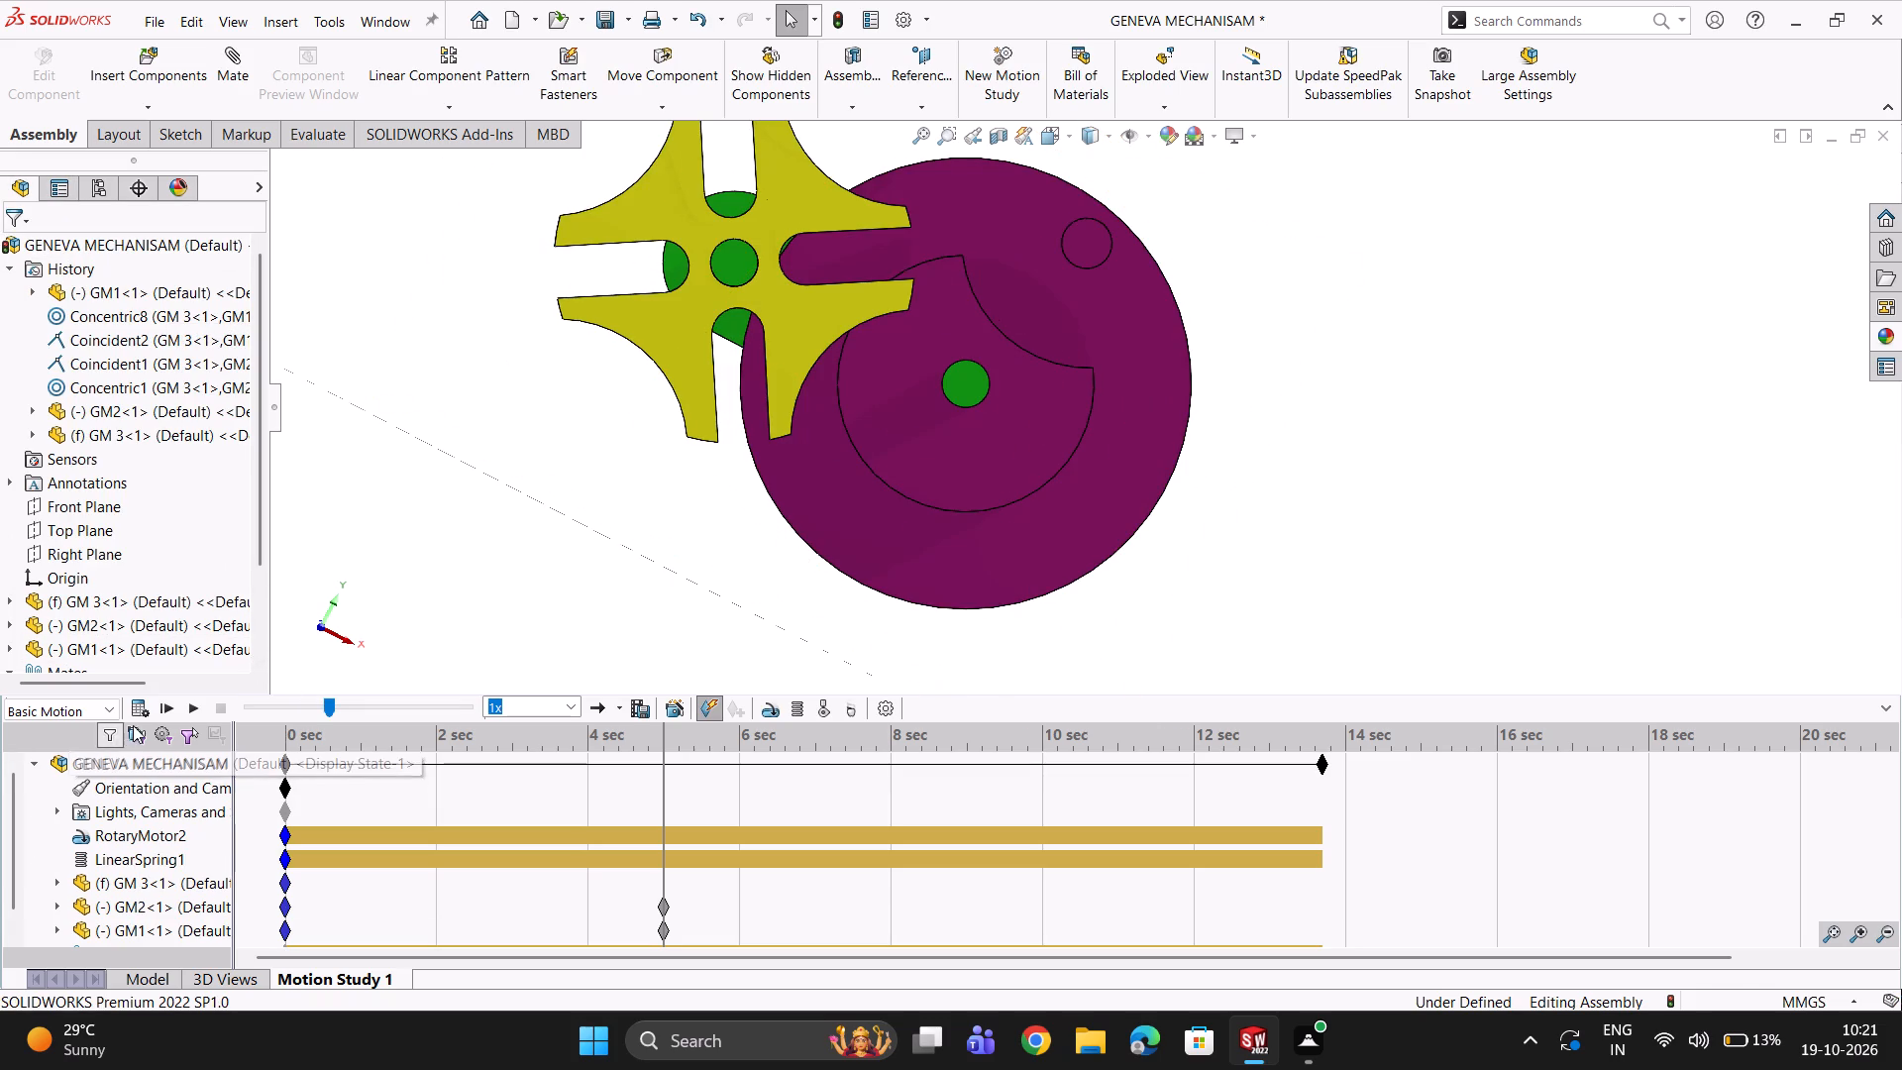
Run the motion study from the start and watch how the drive wheel and Geneva wheel move.
{"action": "left_click", "coordinate": [160, 703]}
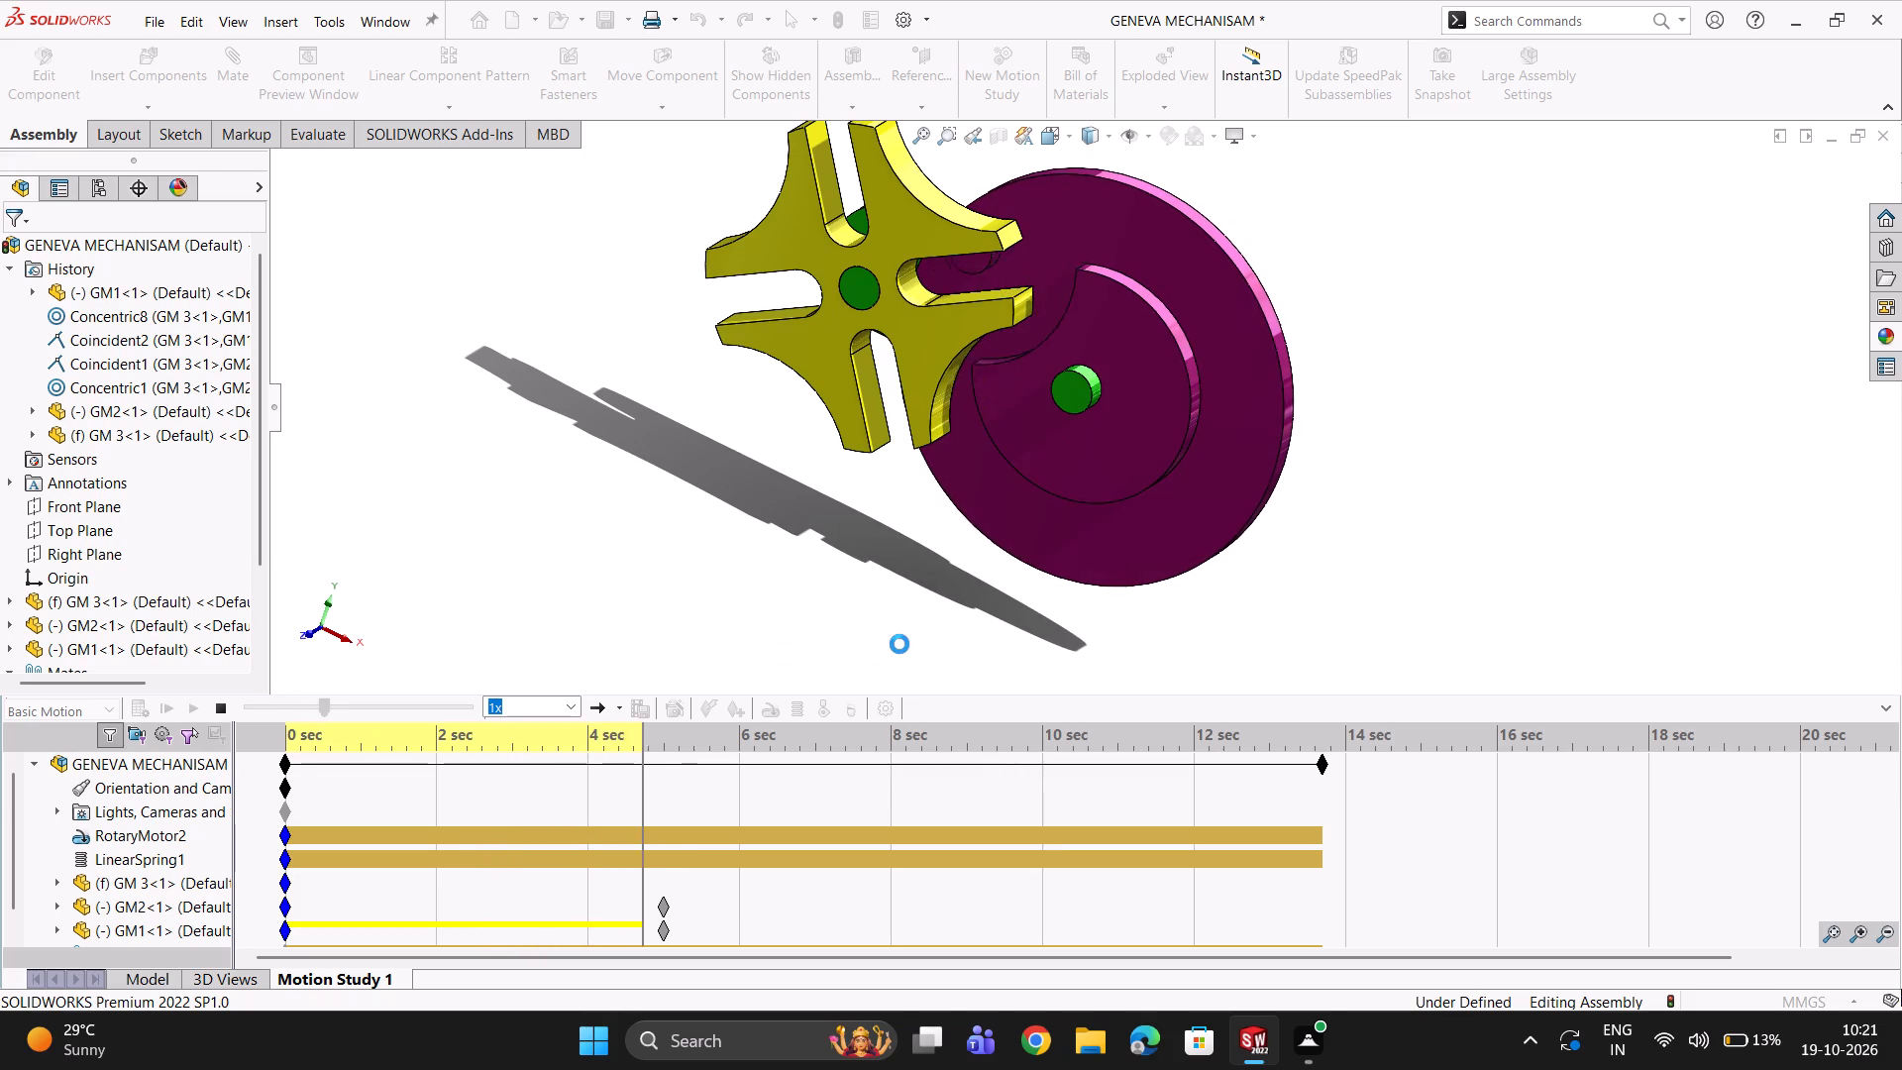
{"action": "scroll", "coordinate": [1037, 566], "scroll_direction": "down", "scroll_amount": 1}
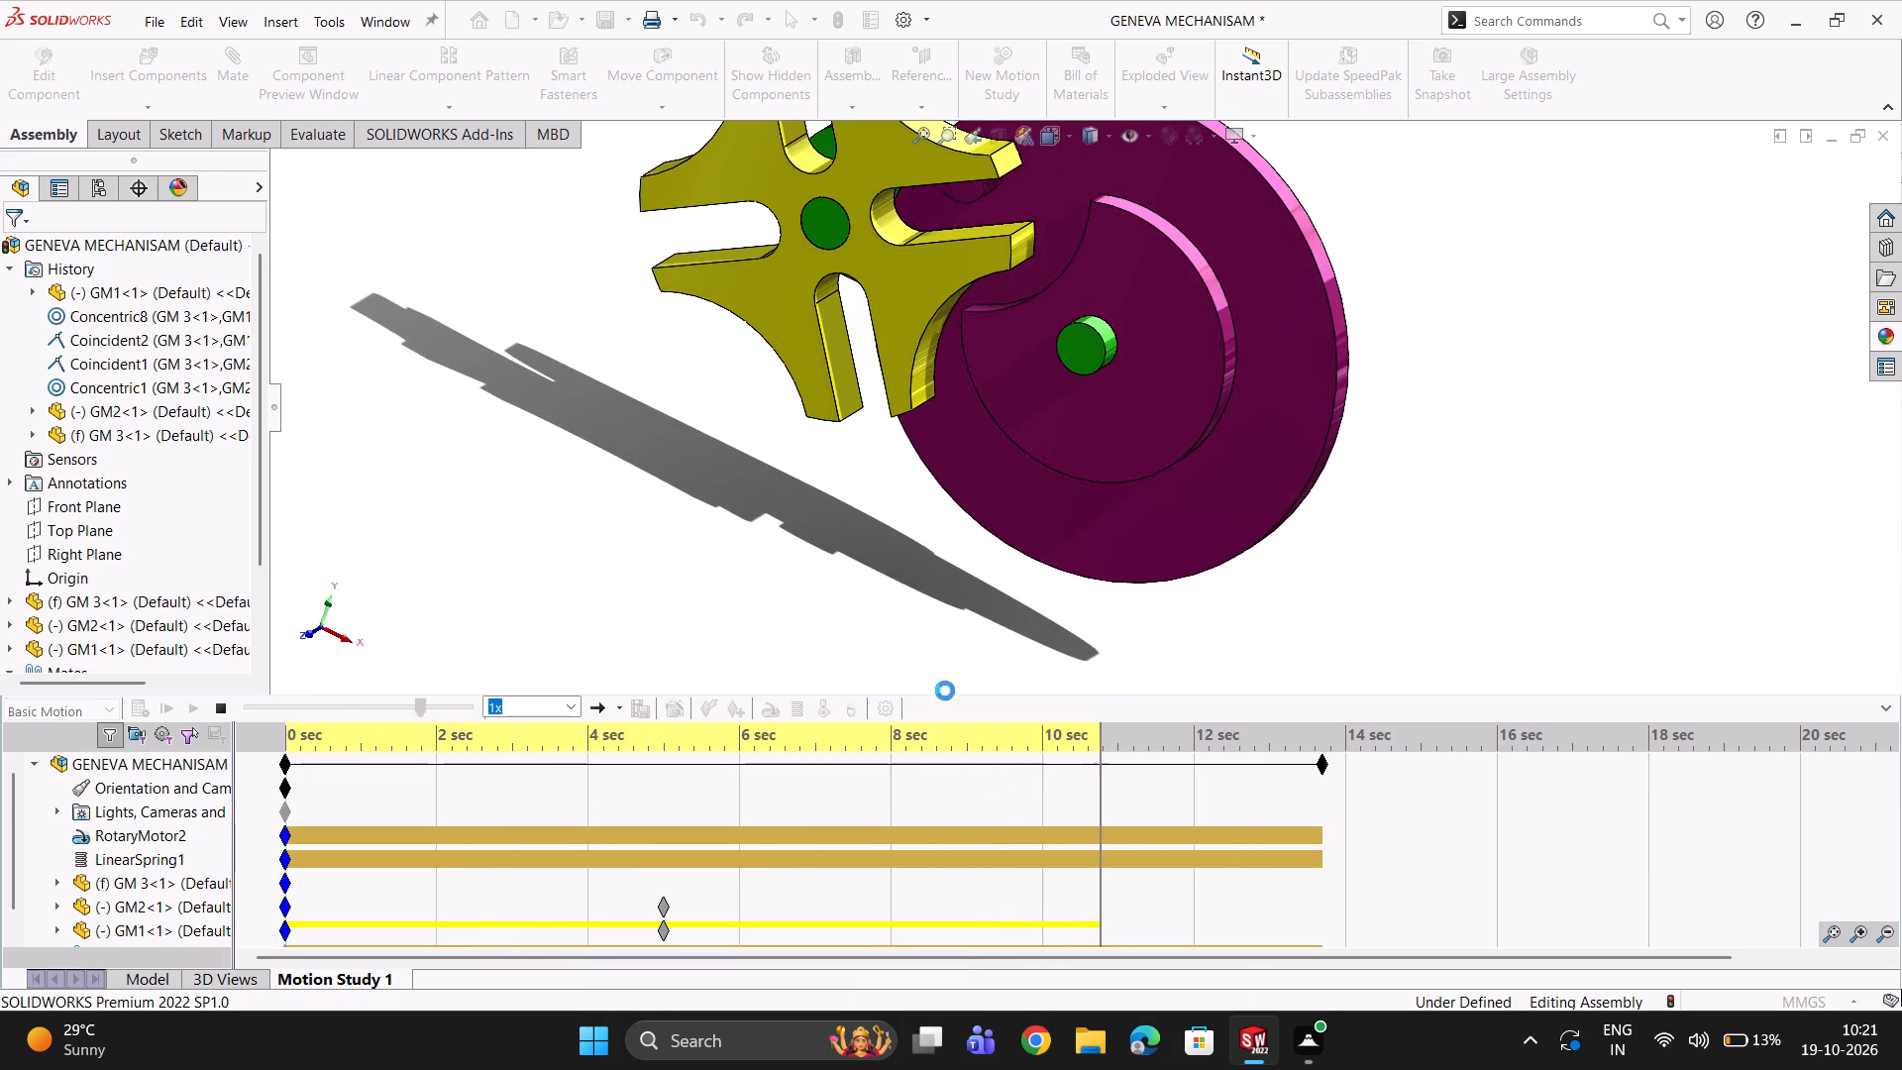
{"action": "scroll", "coordinate": [927, 547], "scroll_direction": "up", "scroll_amount": 2}
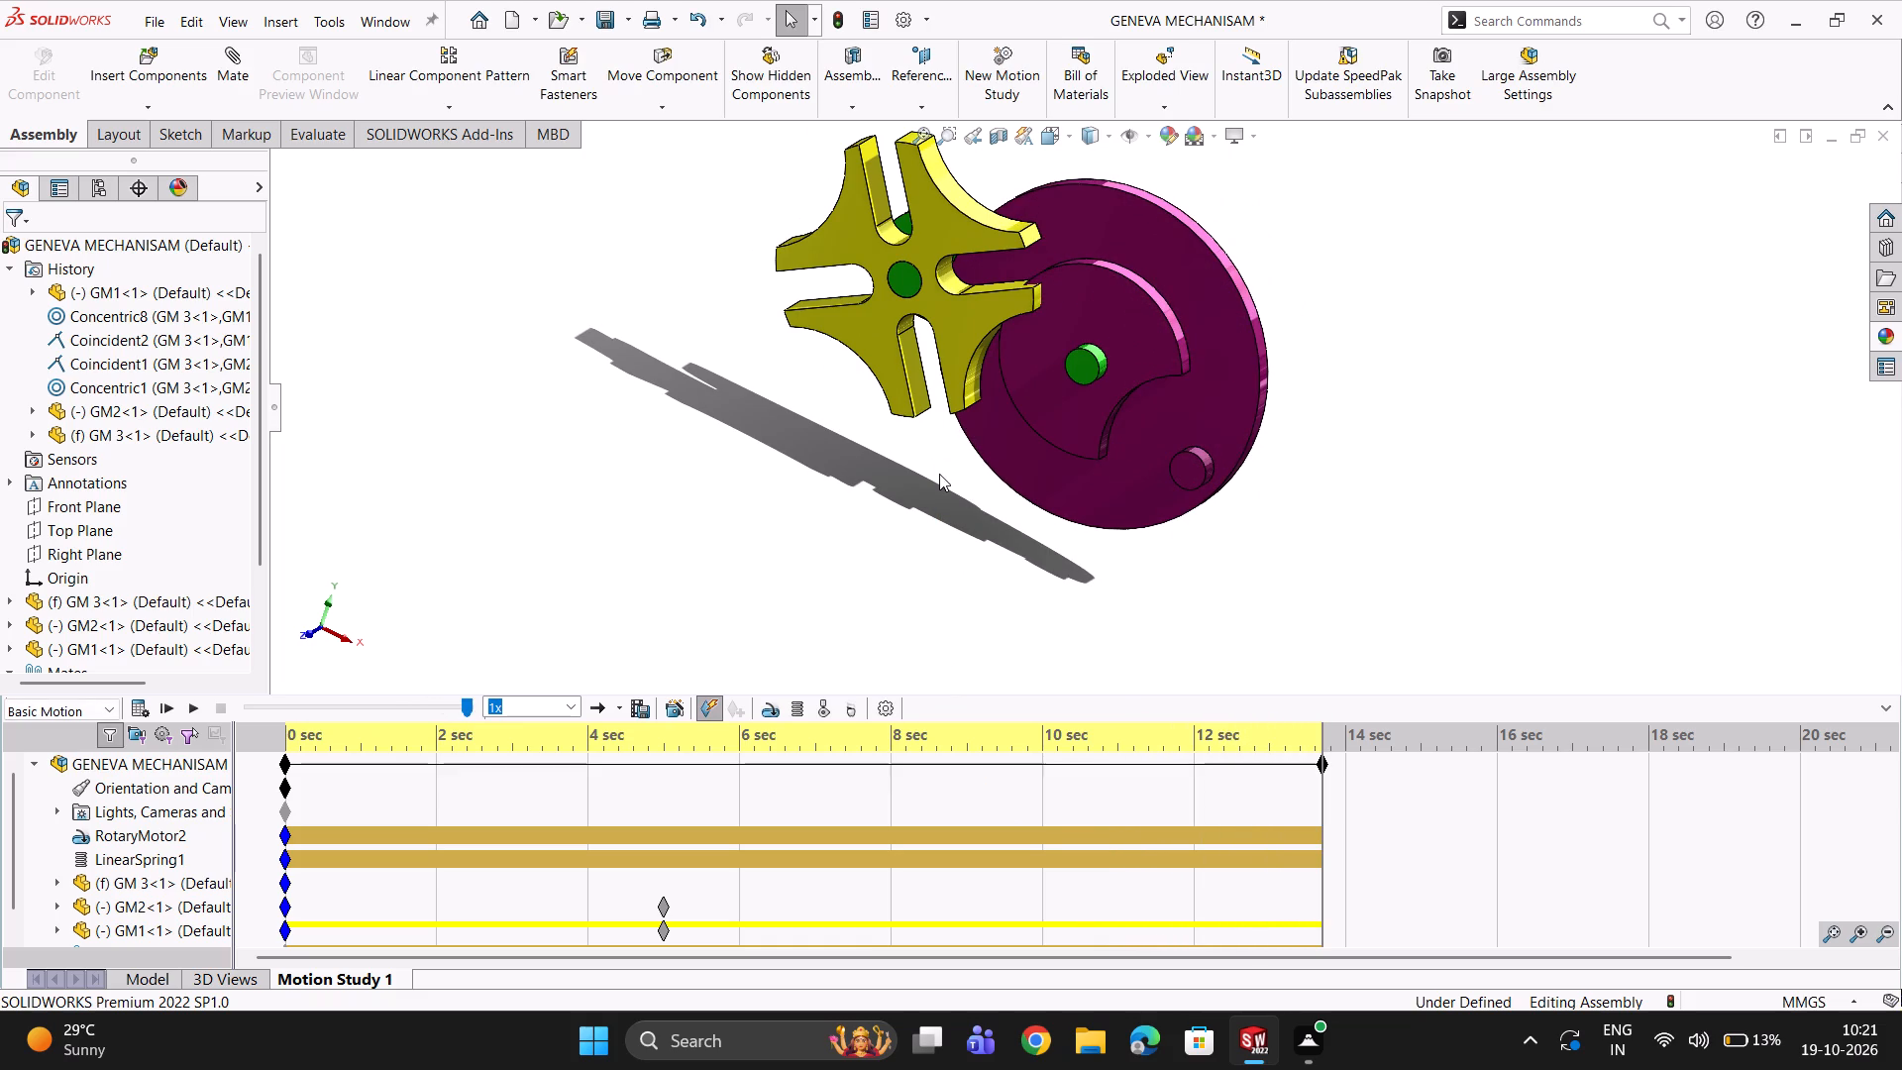
Open the linear spring for editing and remove both the drive wheel face and the Geneva wheel face from its endpoints.
{"action": "double_click", "coordinate": [168, 850]}
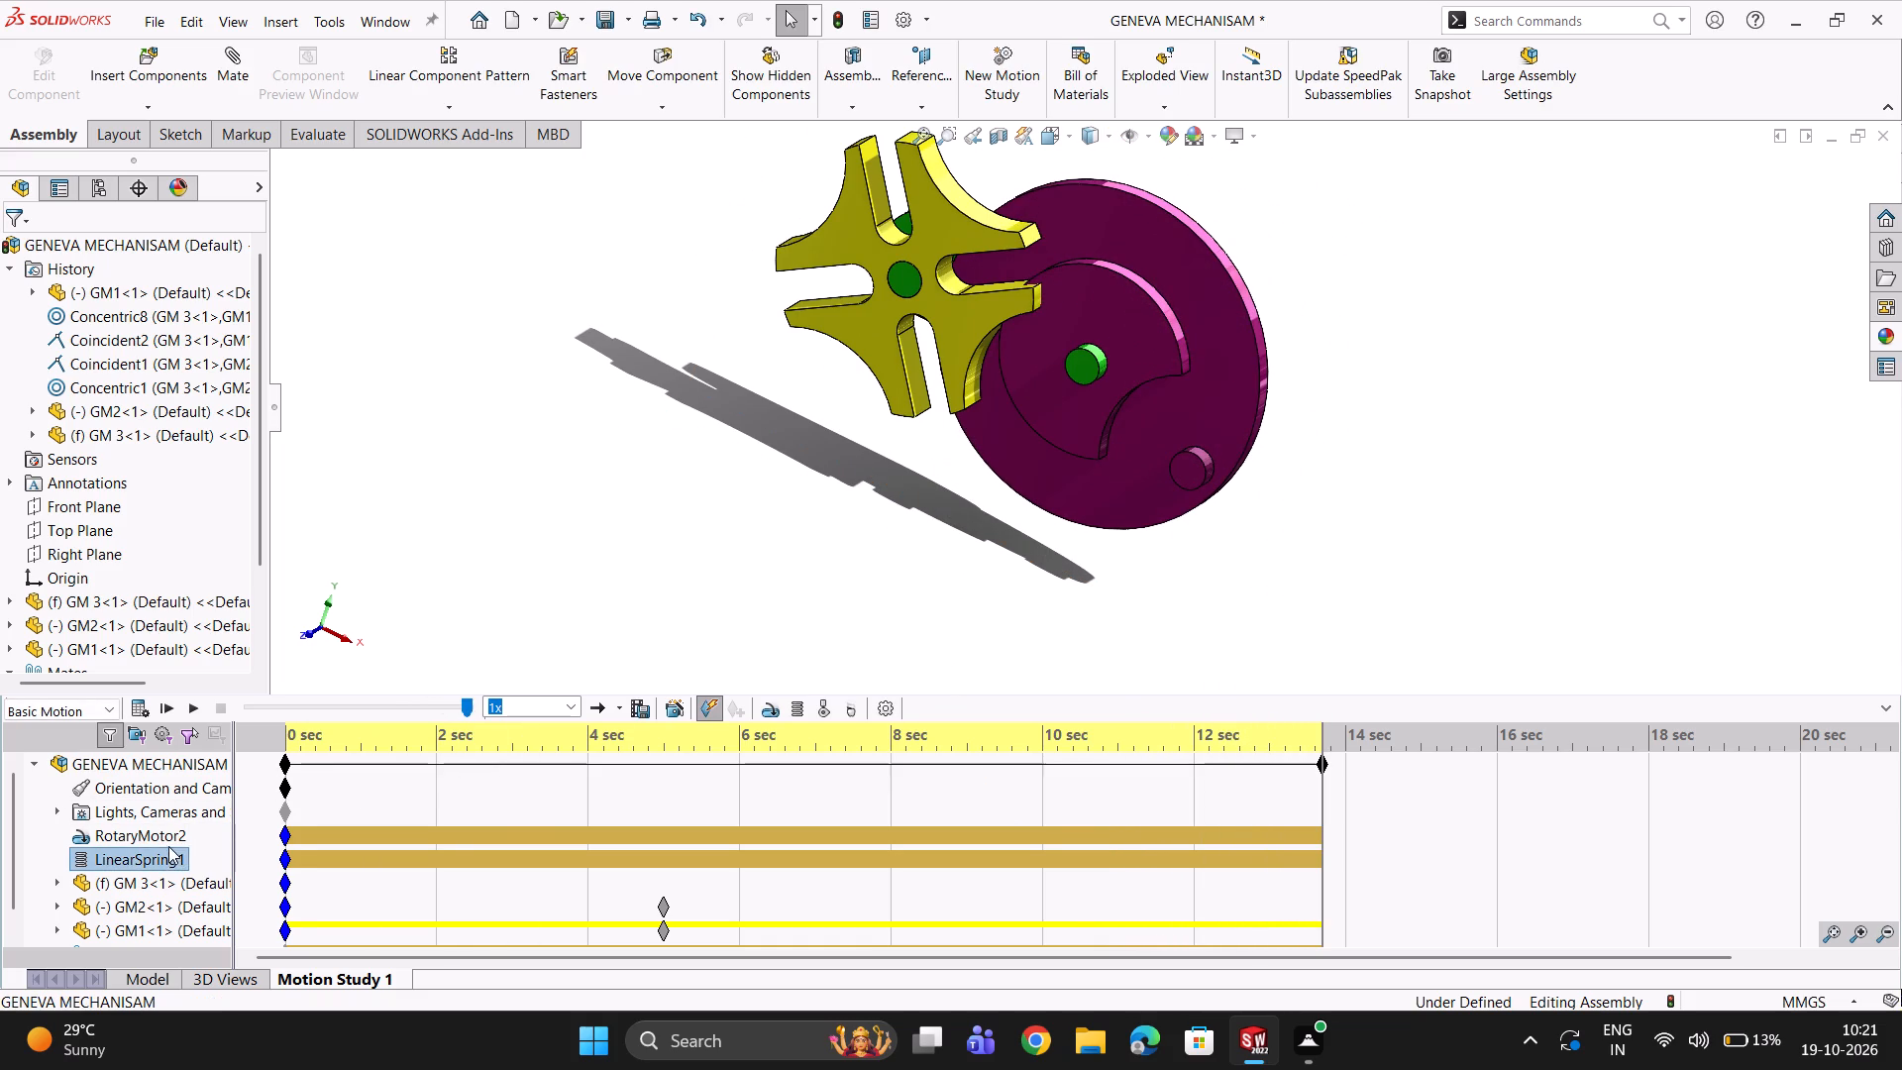
{"action": "left_click", "coordinate": [169, 860]}
{"action": "right_click", "coordinate": [170, 860]}
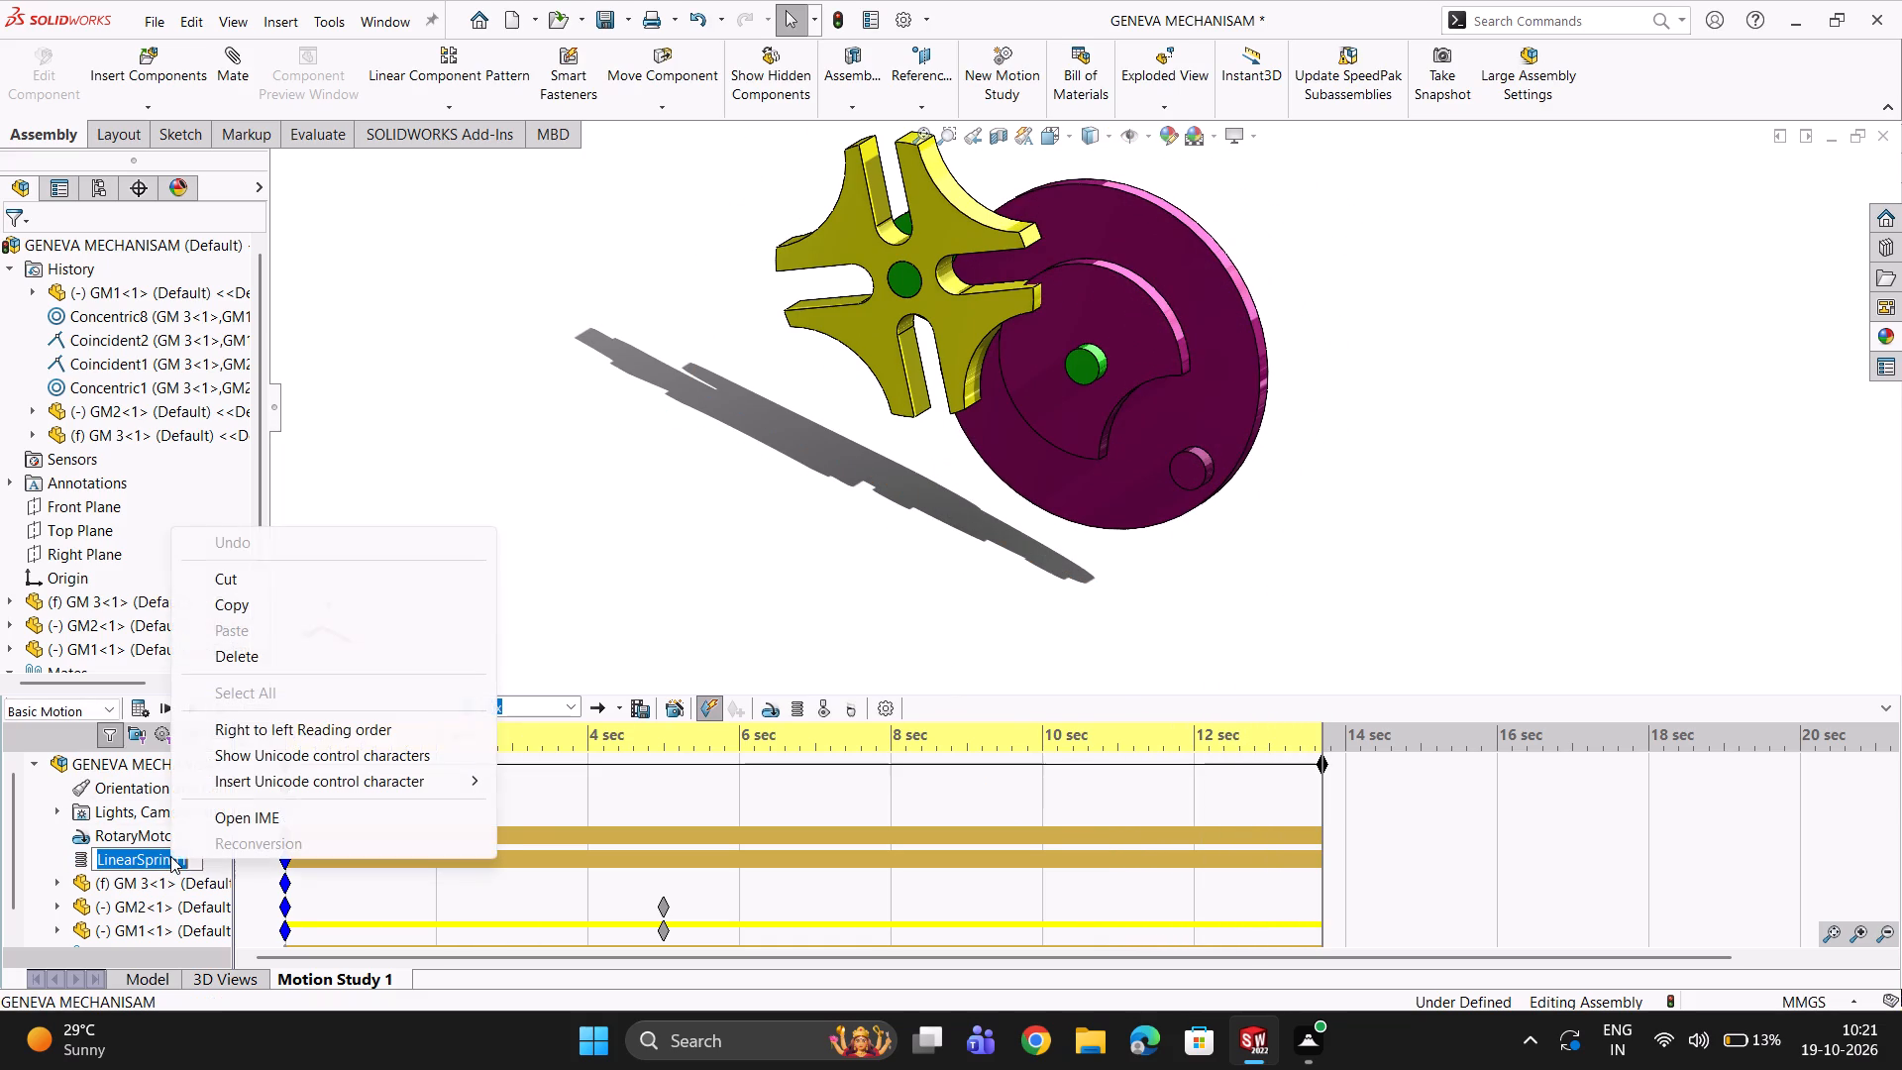
{"action": "double_click", "coordinate": [86, 853]}
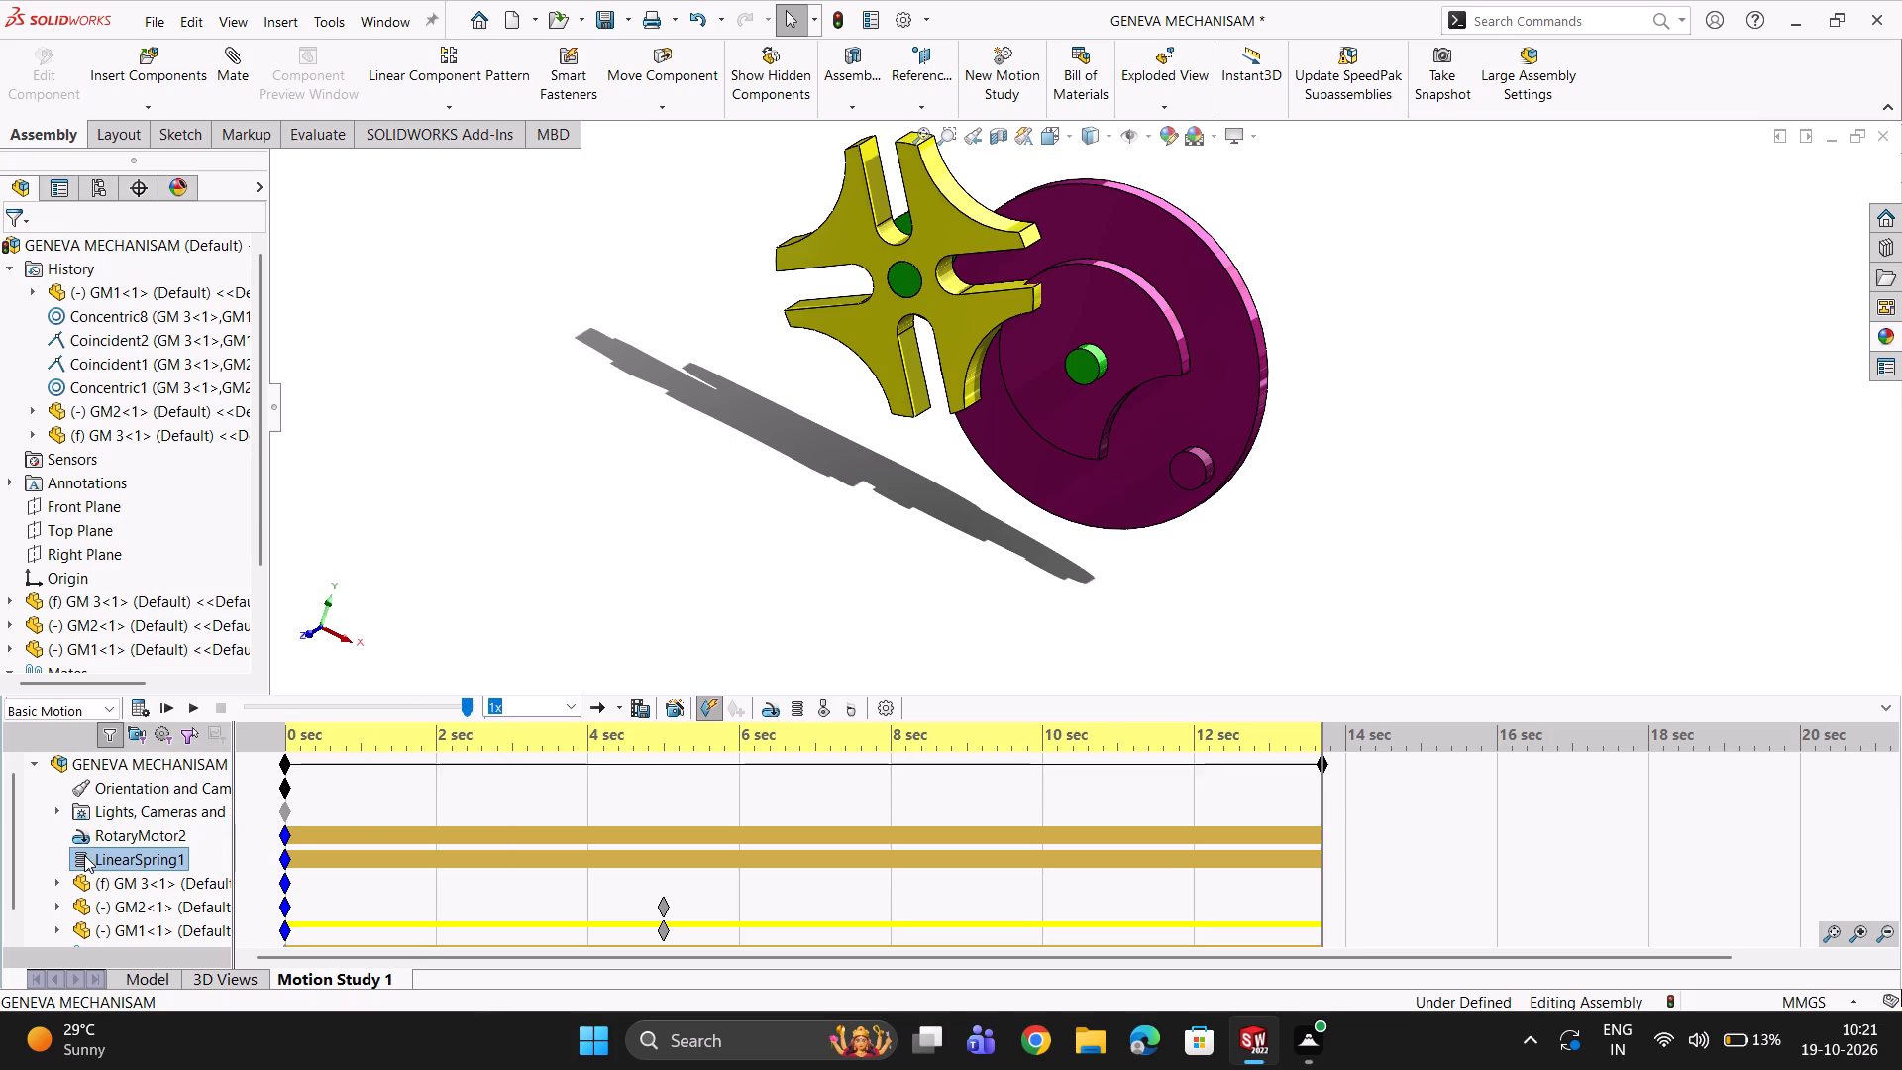
{"action": "left_click", "coordinate": [84, 855]}
{"action": "right_click", "coordinate": [84, 854]}
{"action": "double_click", "coordinate": [144, 627]}
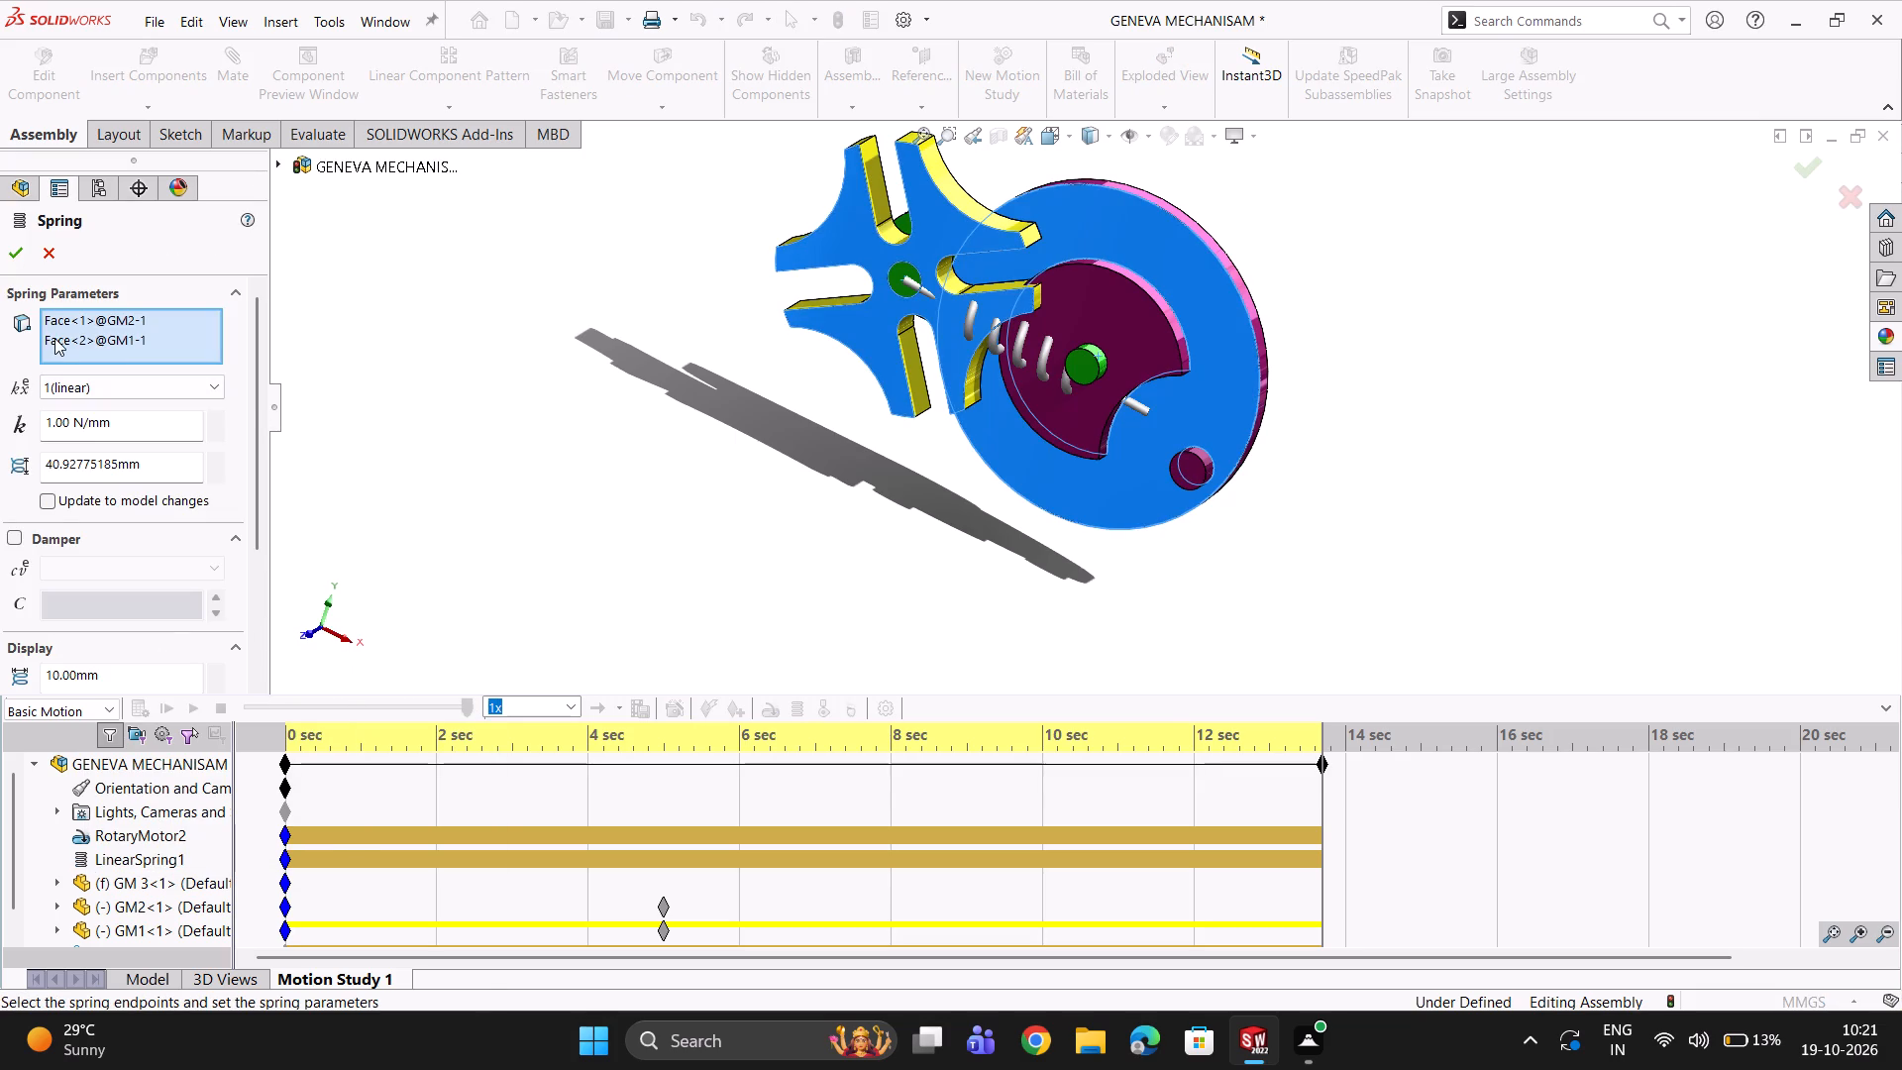
{"action": "left_click", "coordinate": [54, 338]}
{"action": "right_click", "coordinate": [55, 338]}
{"action": "left_click", "coordinate": [121, 379]}
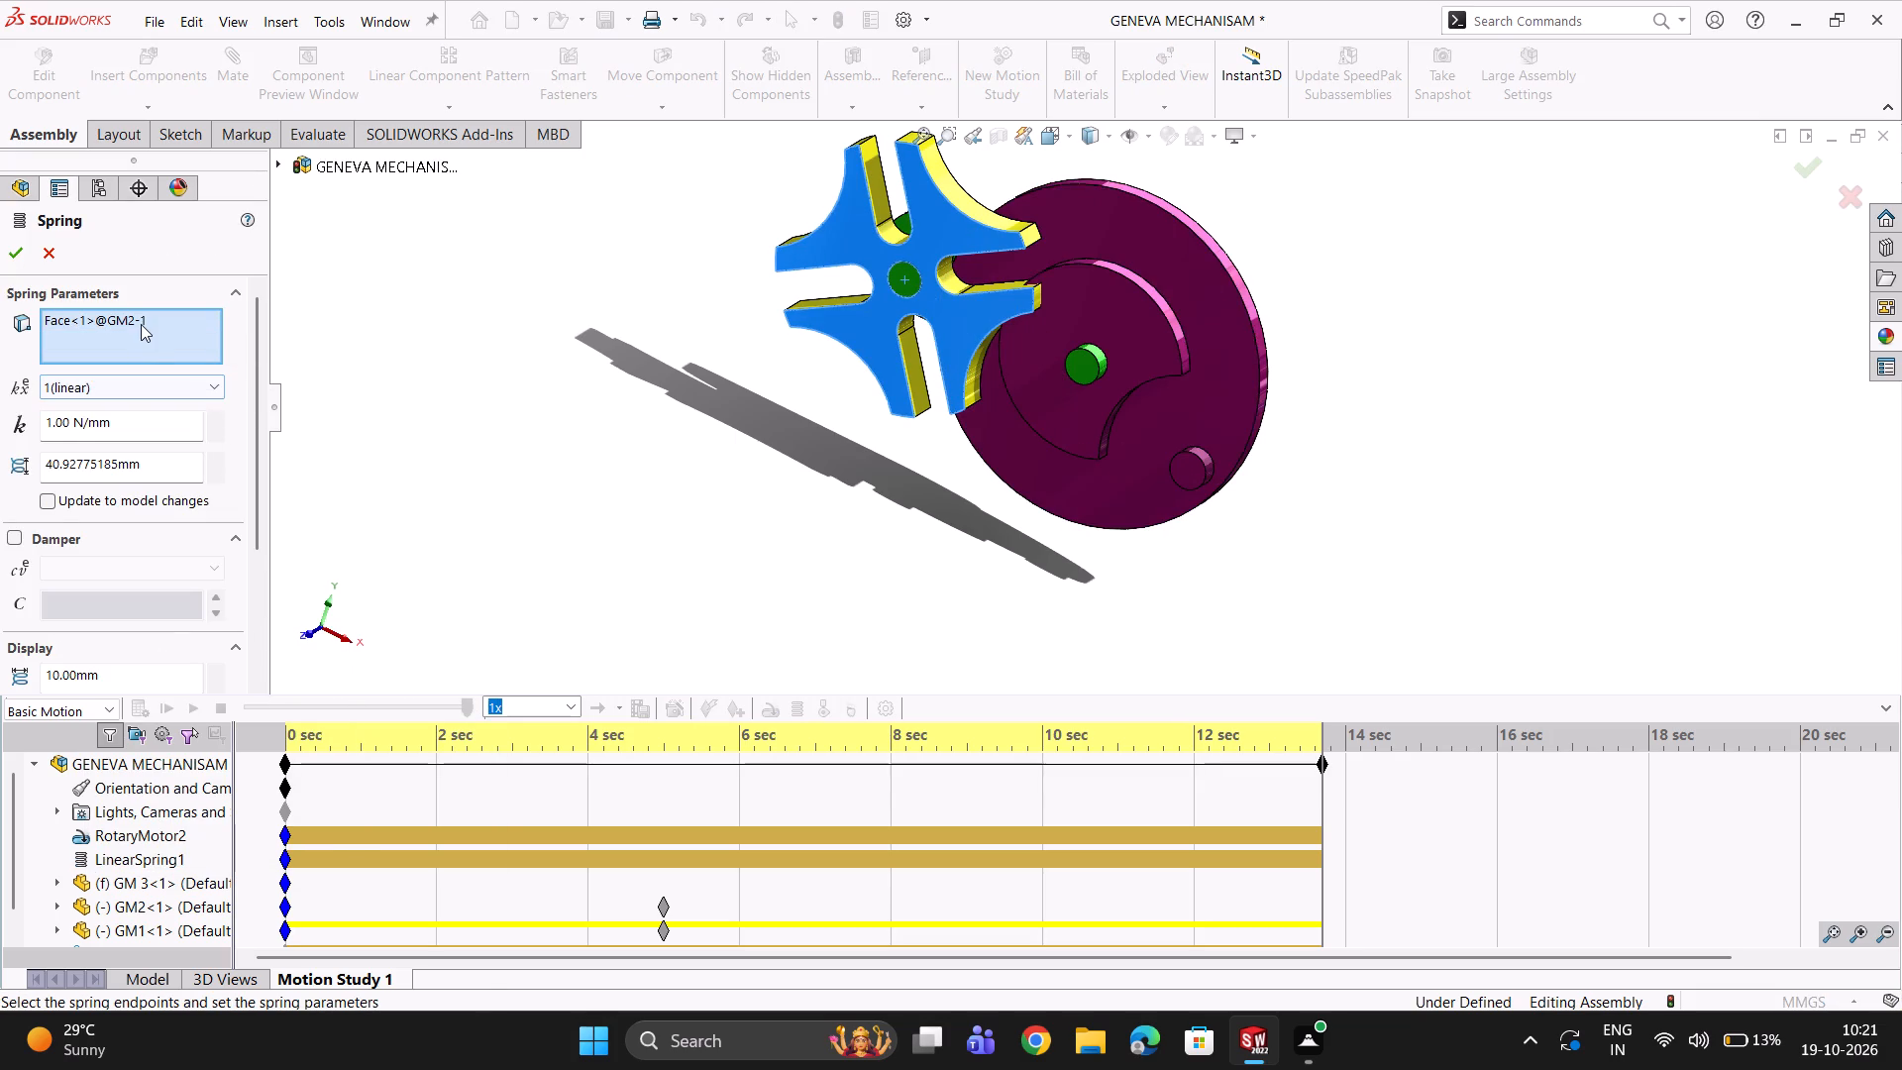
{"action": "left_click", "coordinate": [125, 314]}
{"action": "right_click", "coordinate": [124, 315]}
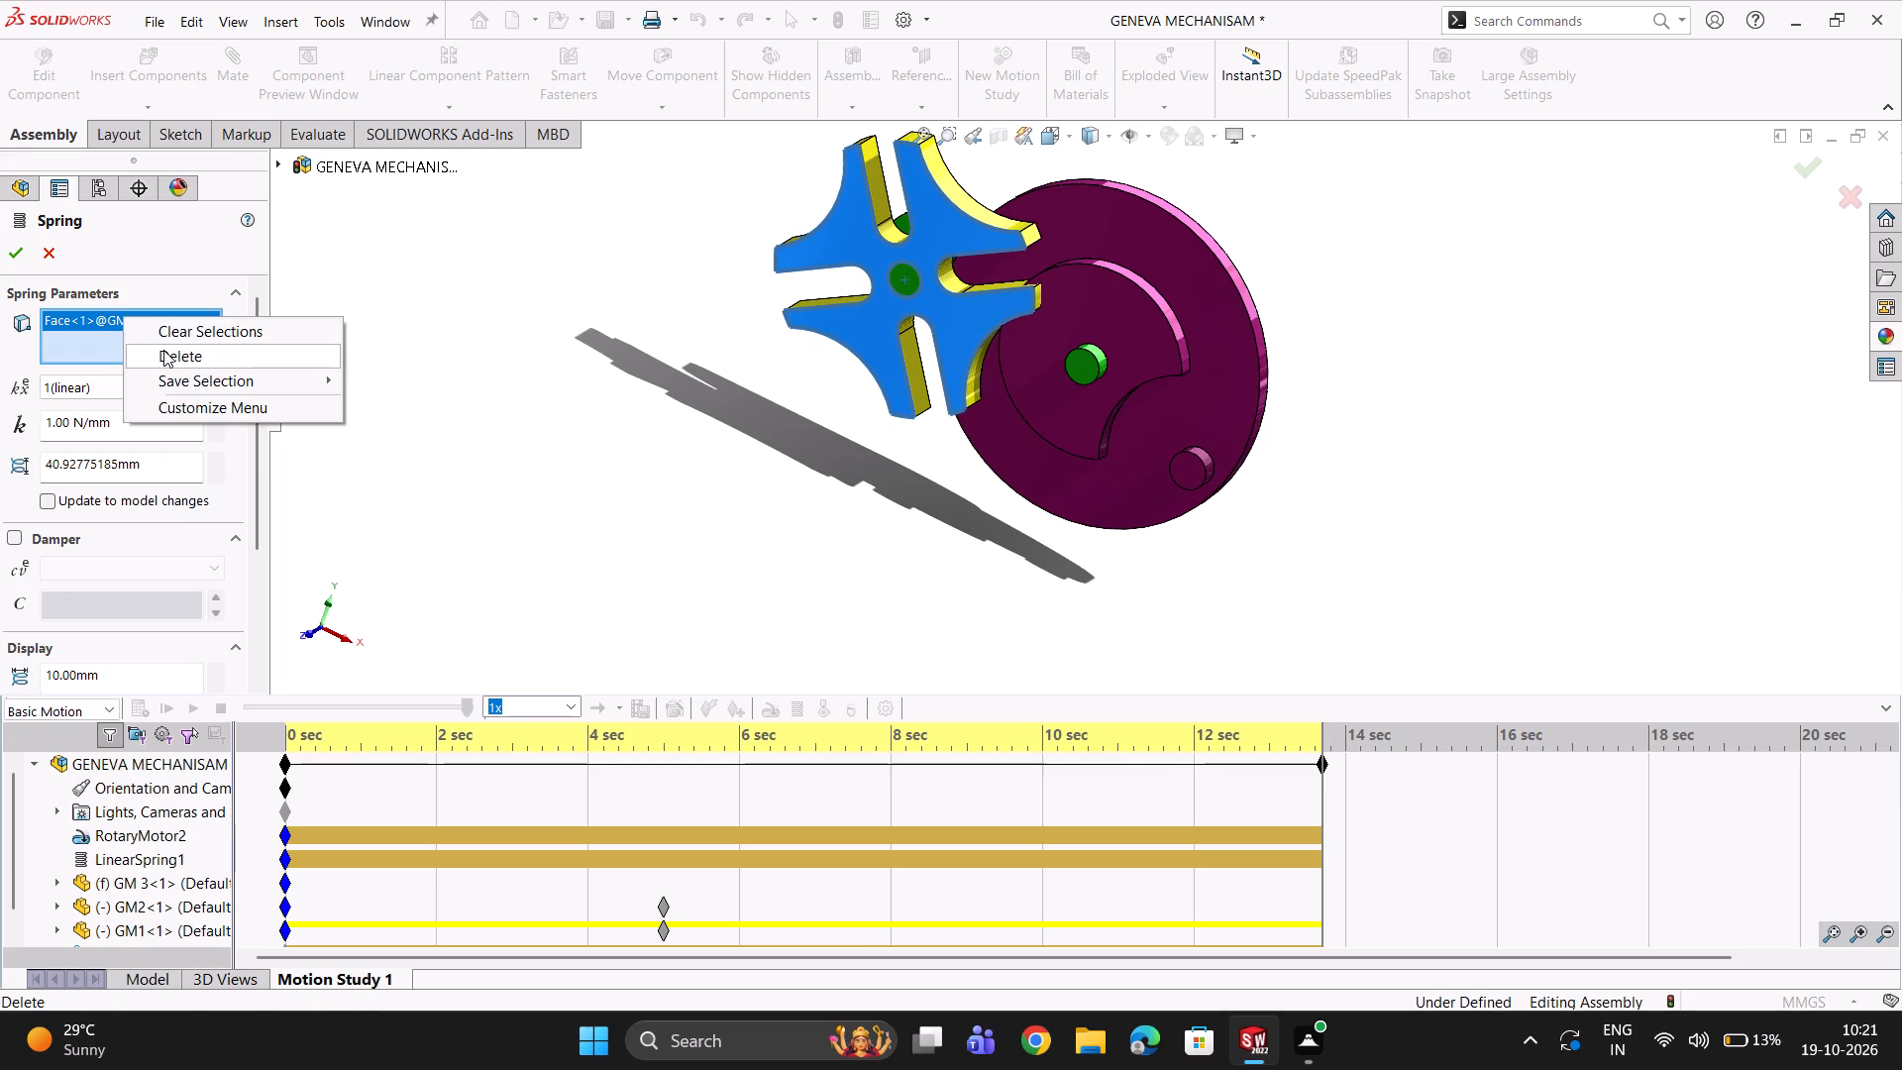
{"action": "left_click", "coordinate": [163, 351]}
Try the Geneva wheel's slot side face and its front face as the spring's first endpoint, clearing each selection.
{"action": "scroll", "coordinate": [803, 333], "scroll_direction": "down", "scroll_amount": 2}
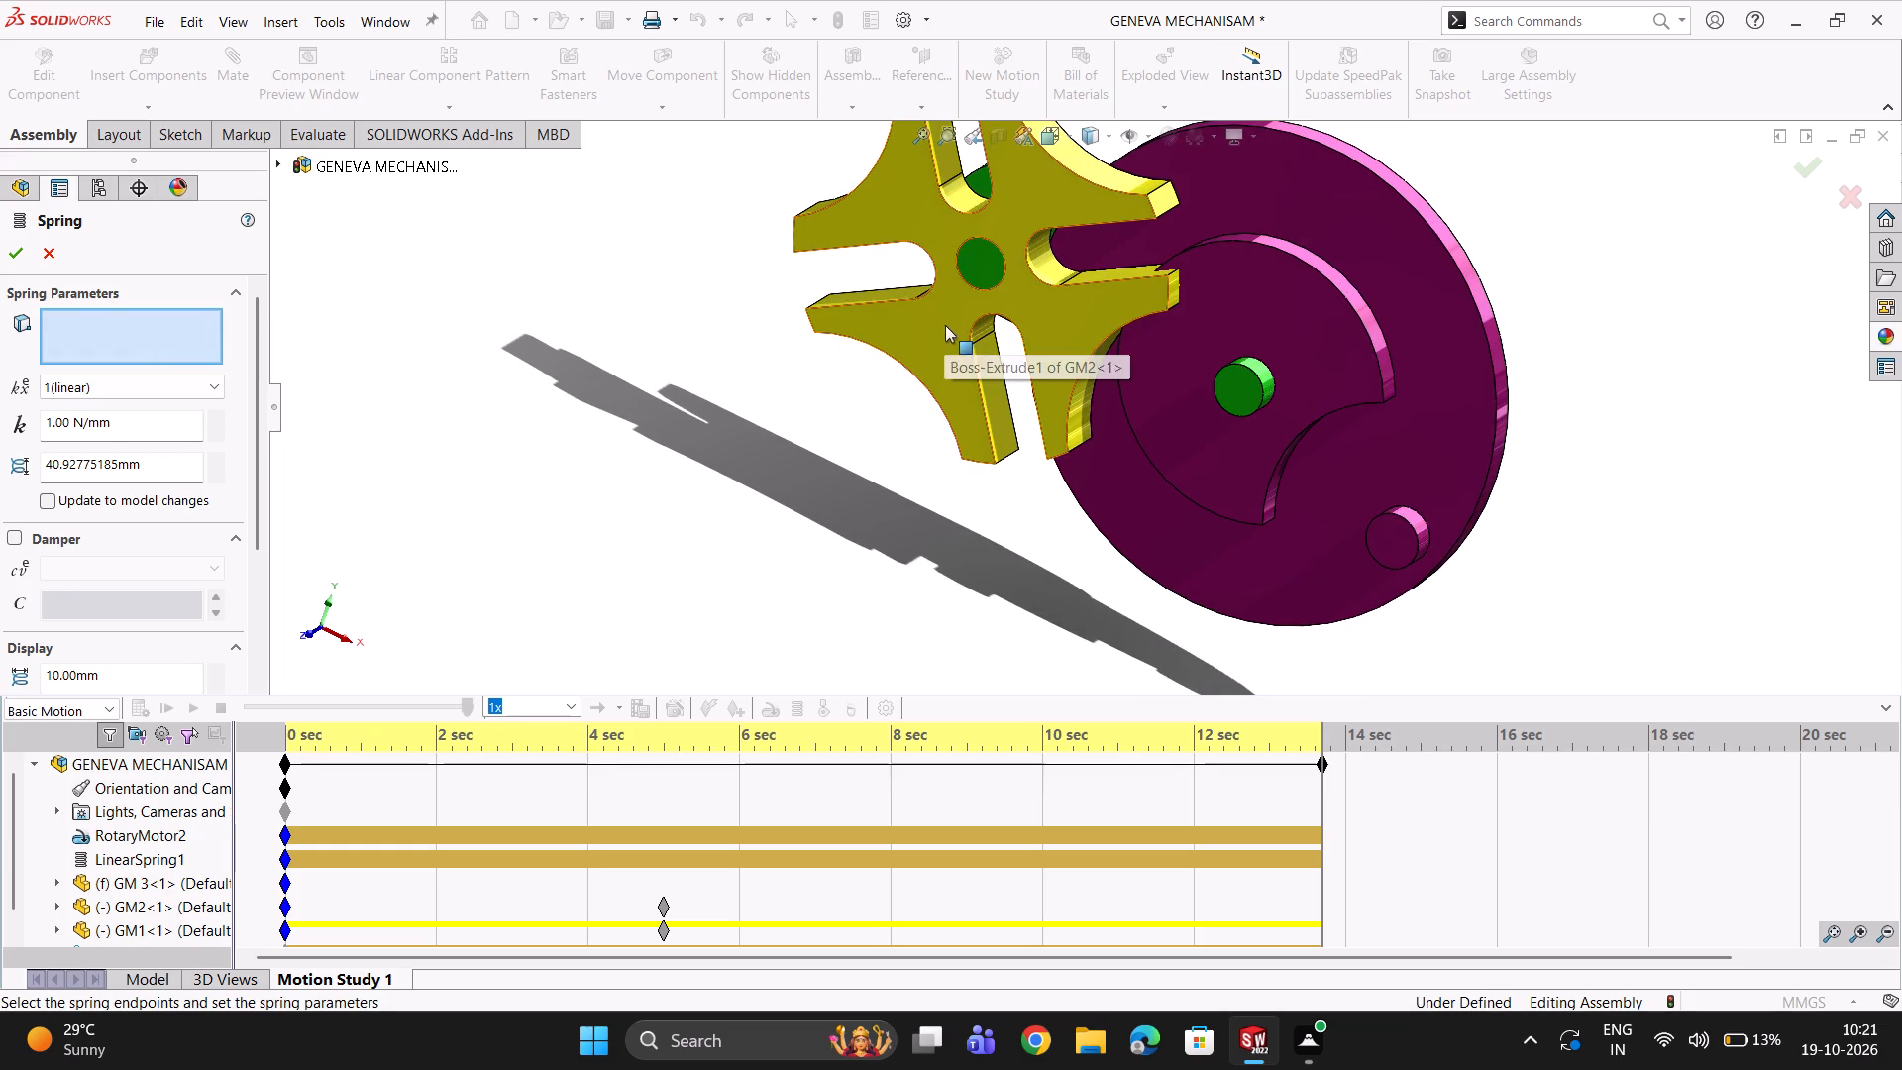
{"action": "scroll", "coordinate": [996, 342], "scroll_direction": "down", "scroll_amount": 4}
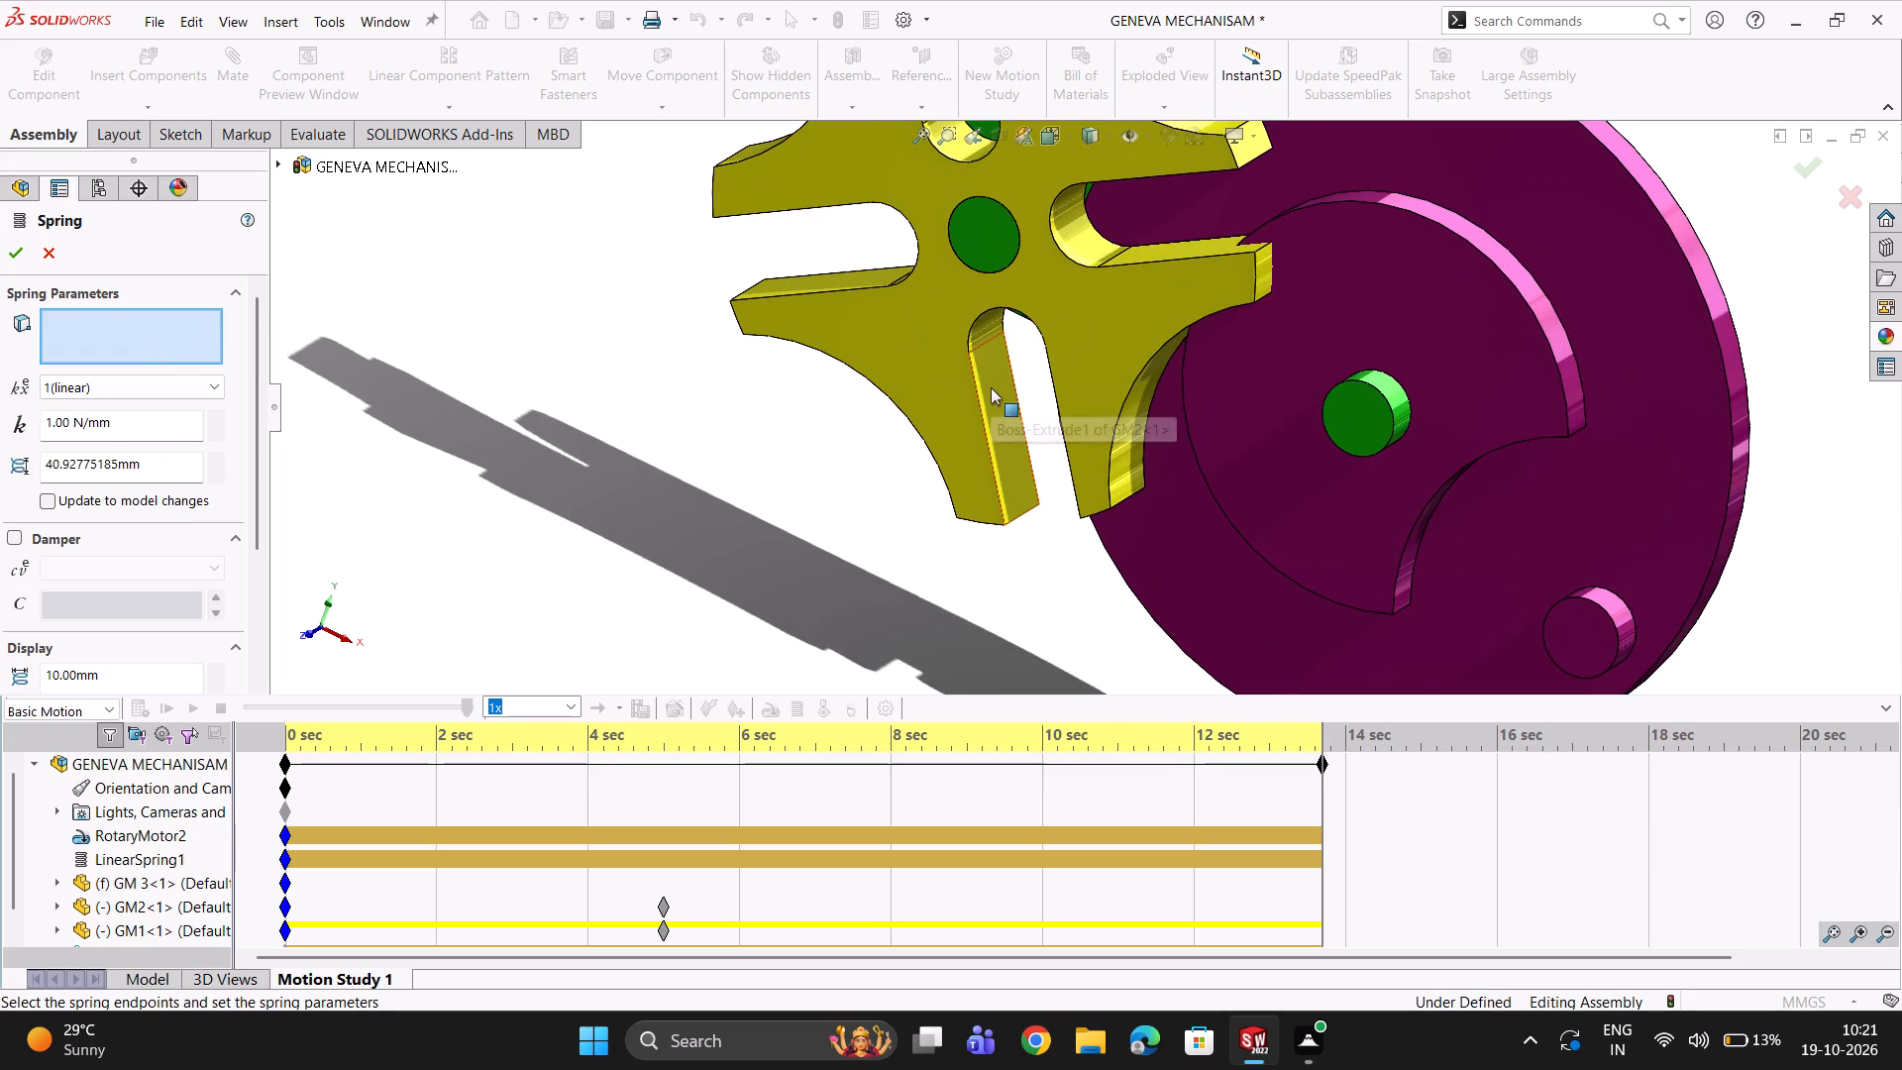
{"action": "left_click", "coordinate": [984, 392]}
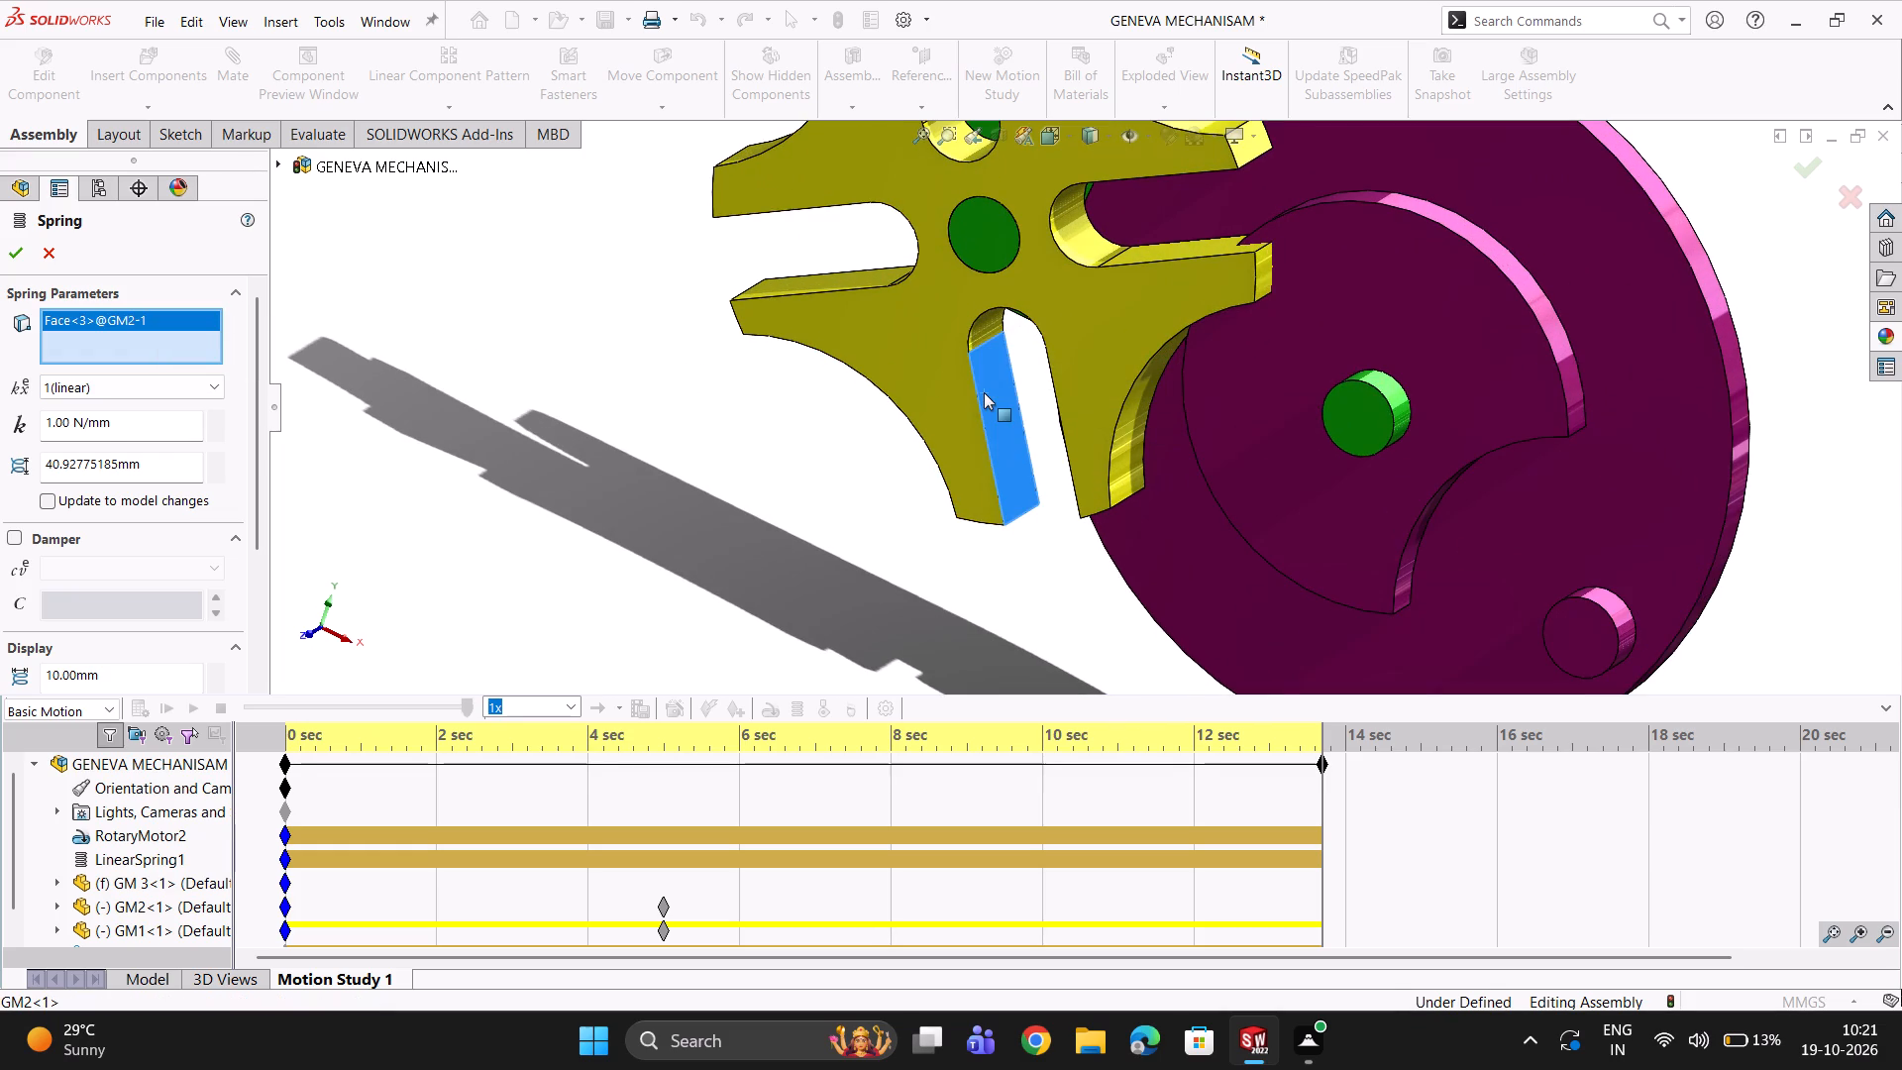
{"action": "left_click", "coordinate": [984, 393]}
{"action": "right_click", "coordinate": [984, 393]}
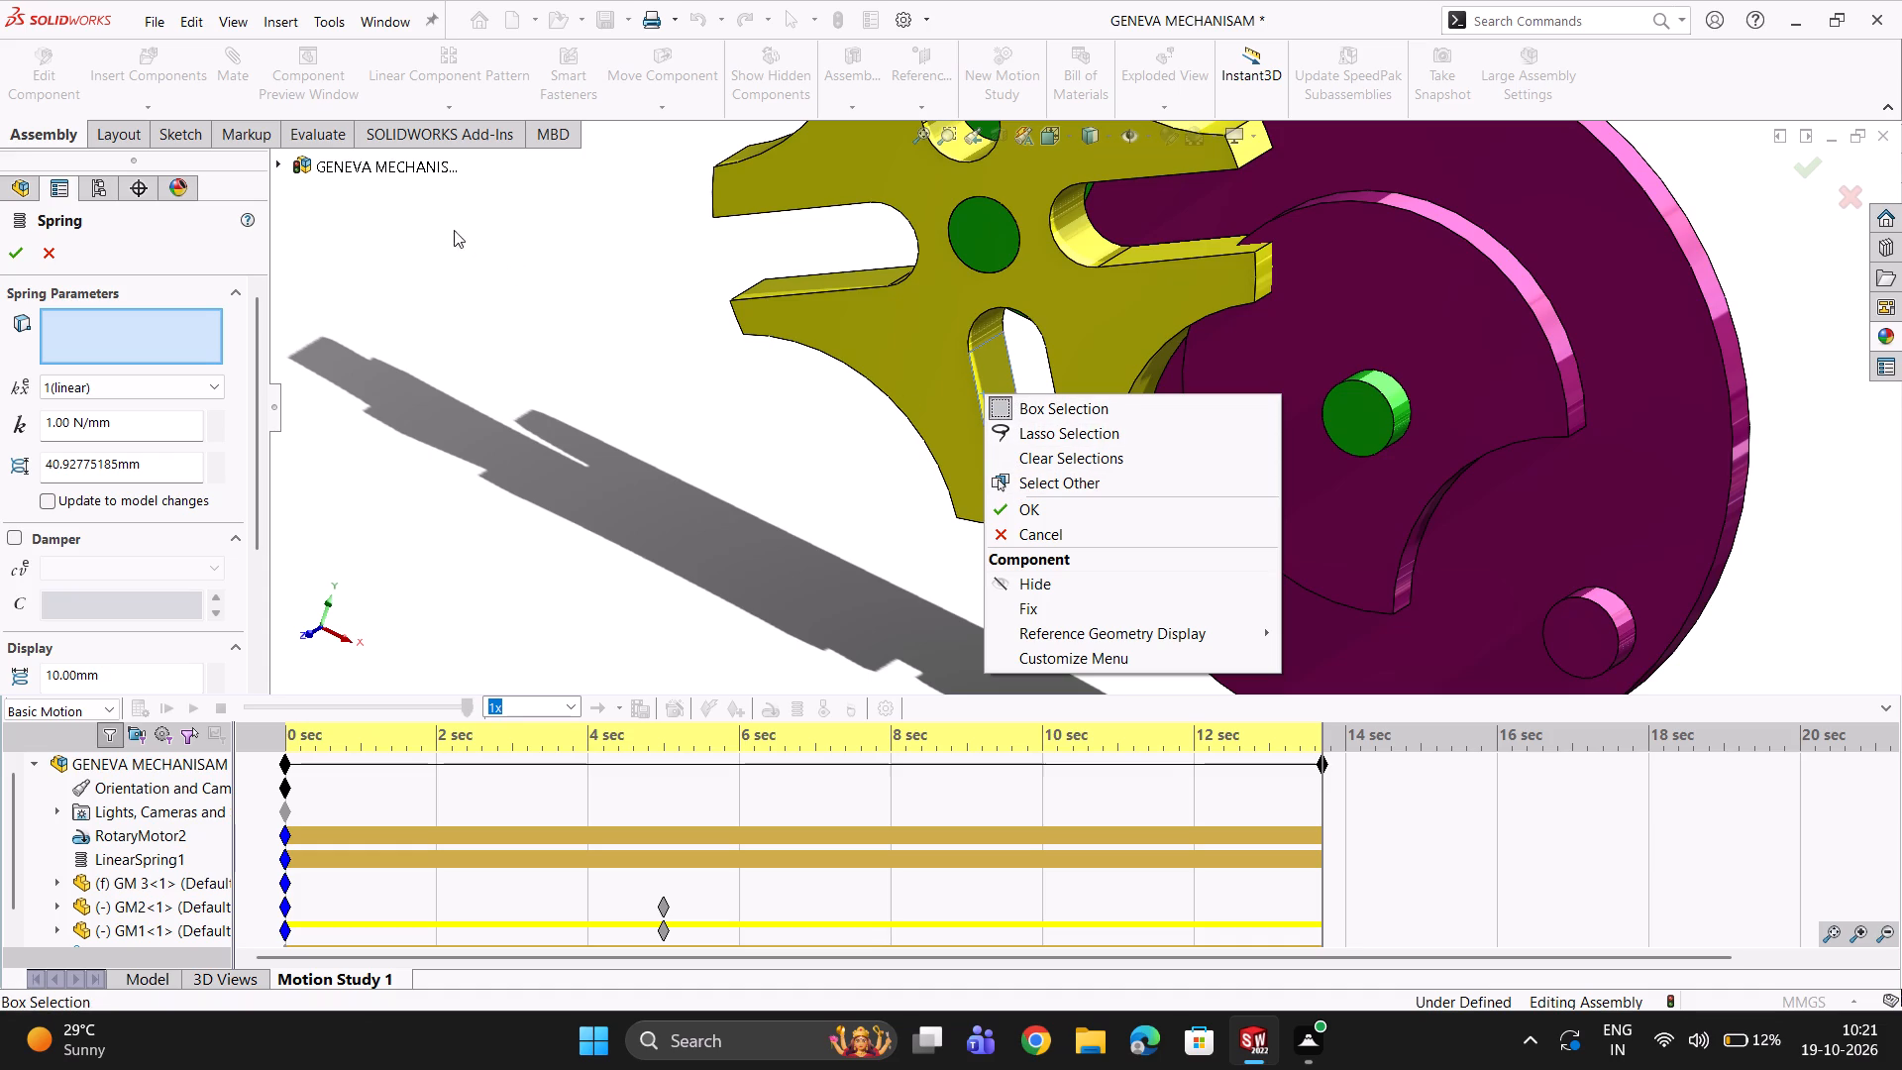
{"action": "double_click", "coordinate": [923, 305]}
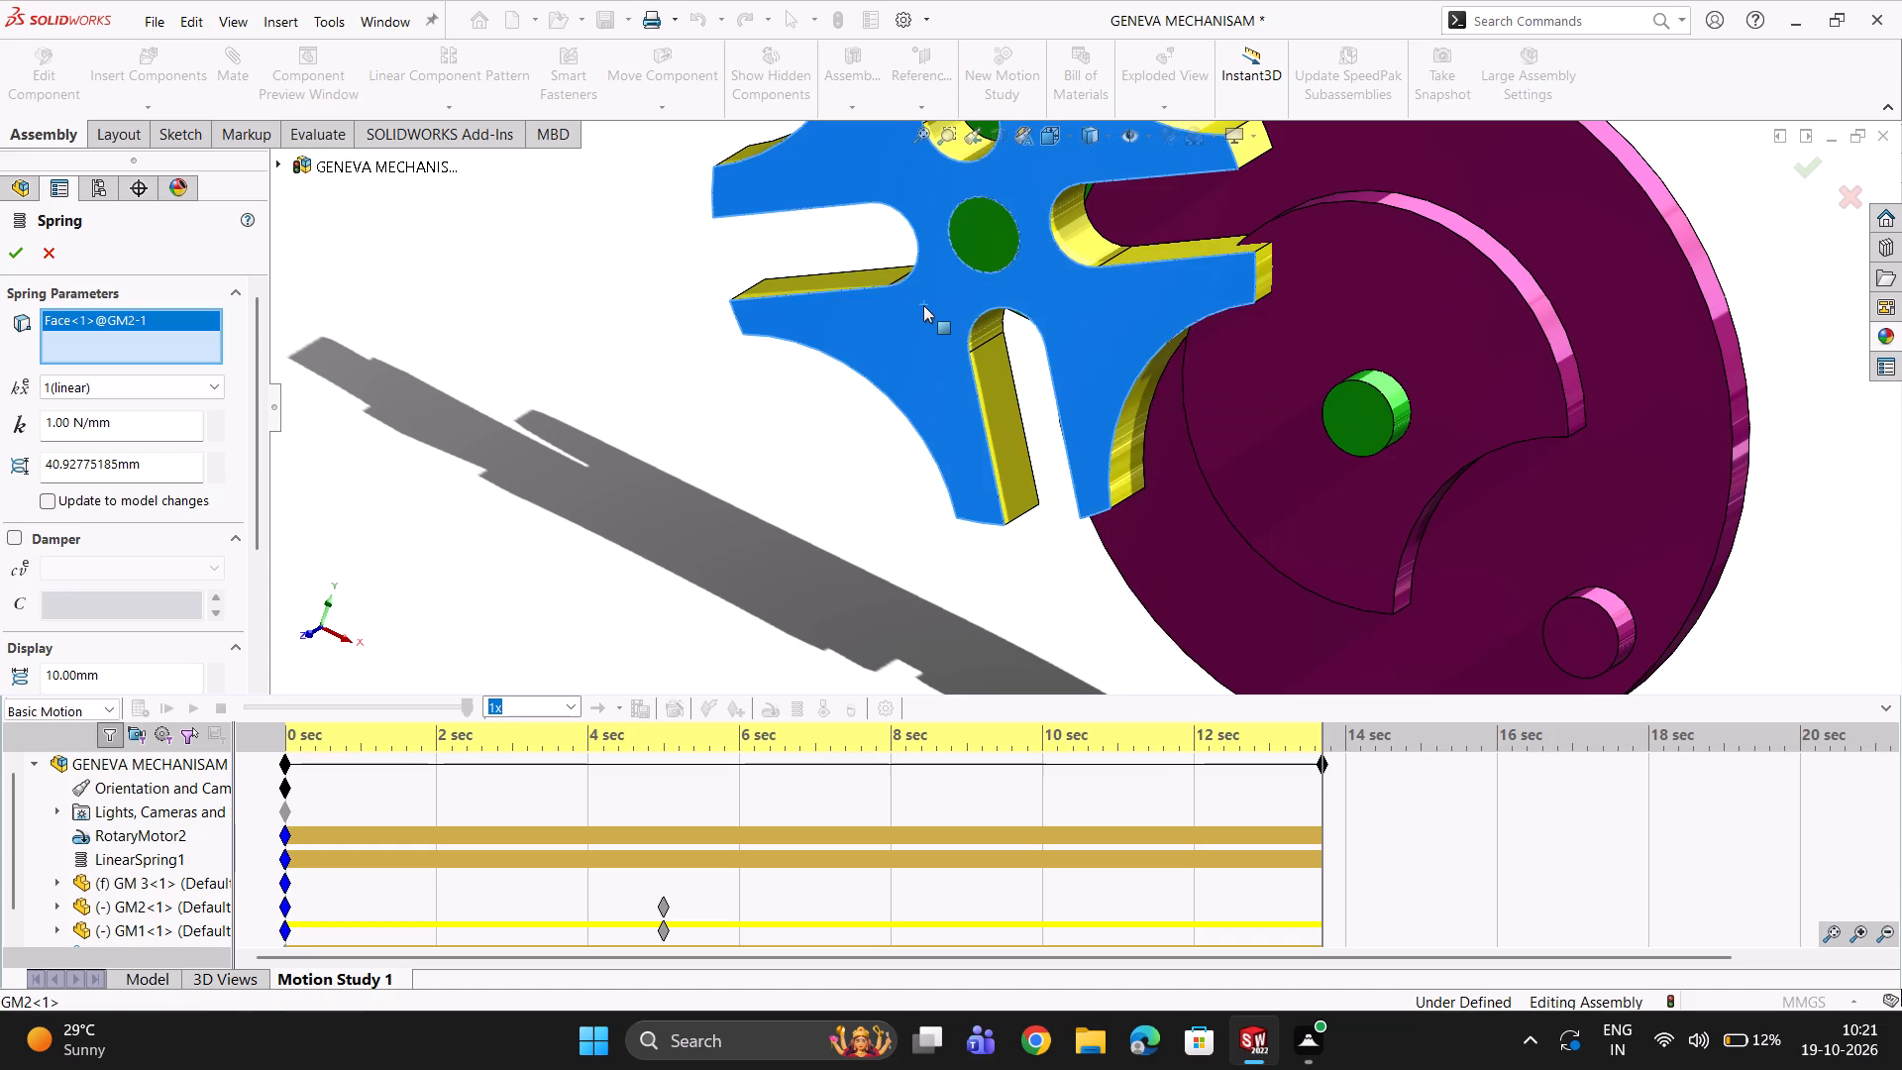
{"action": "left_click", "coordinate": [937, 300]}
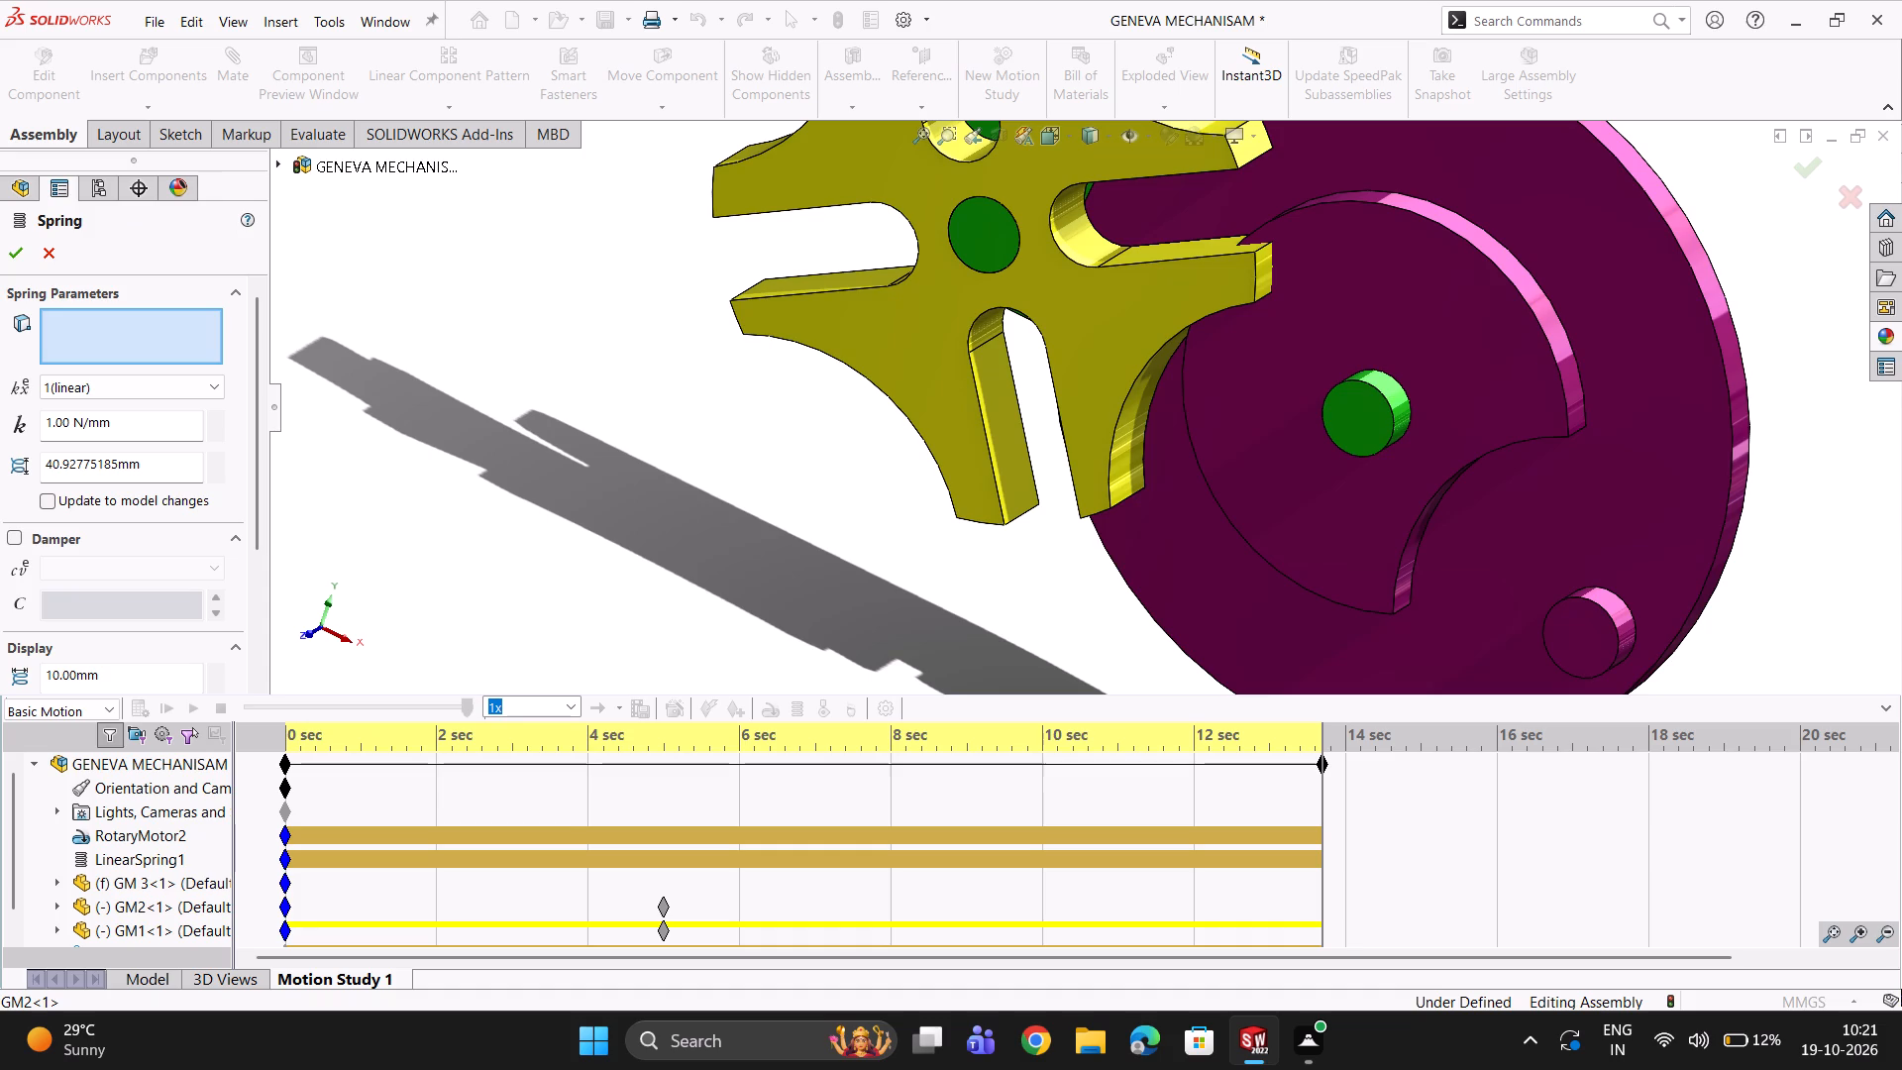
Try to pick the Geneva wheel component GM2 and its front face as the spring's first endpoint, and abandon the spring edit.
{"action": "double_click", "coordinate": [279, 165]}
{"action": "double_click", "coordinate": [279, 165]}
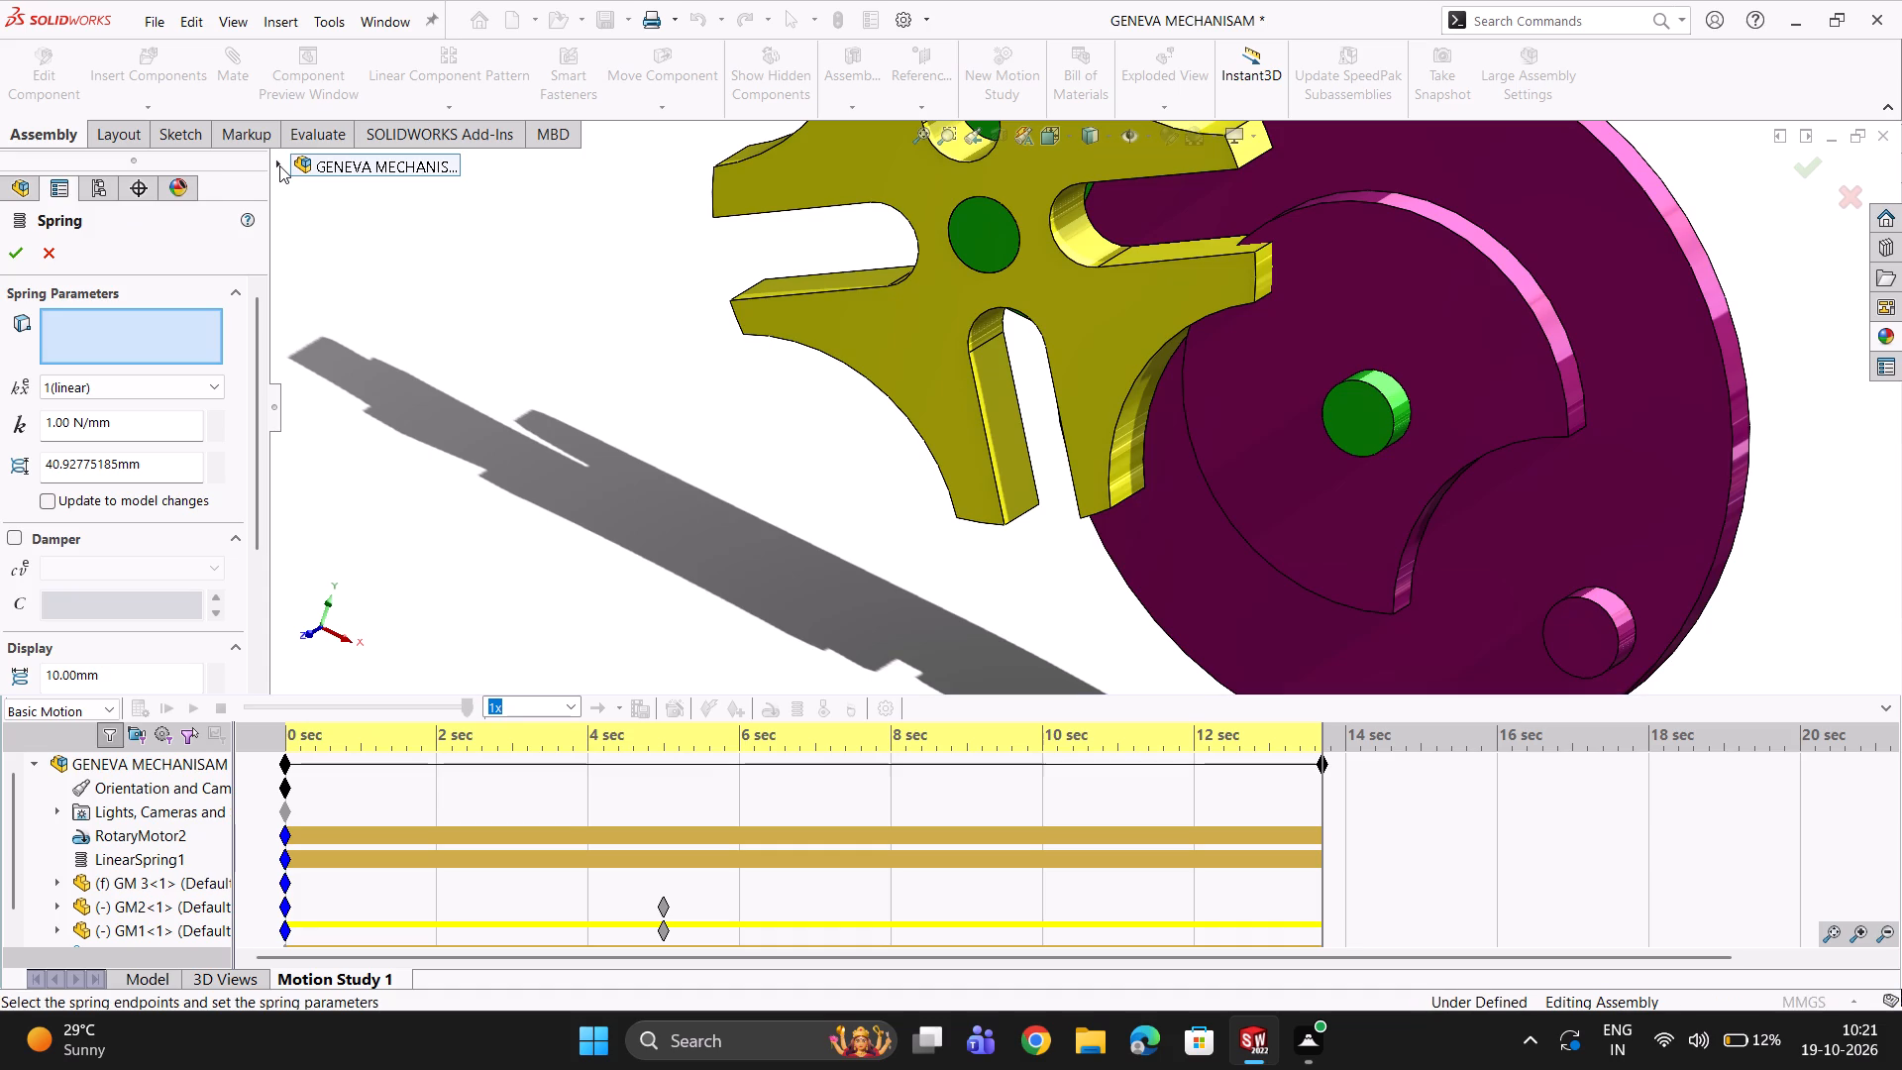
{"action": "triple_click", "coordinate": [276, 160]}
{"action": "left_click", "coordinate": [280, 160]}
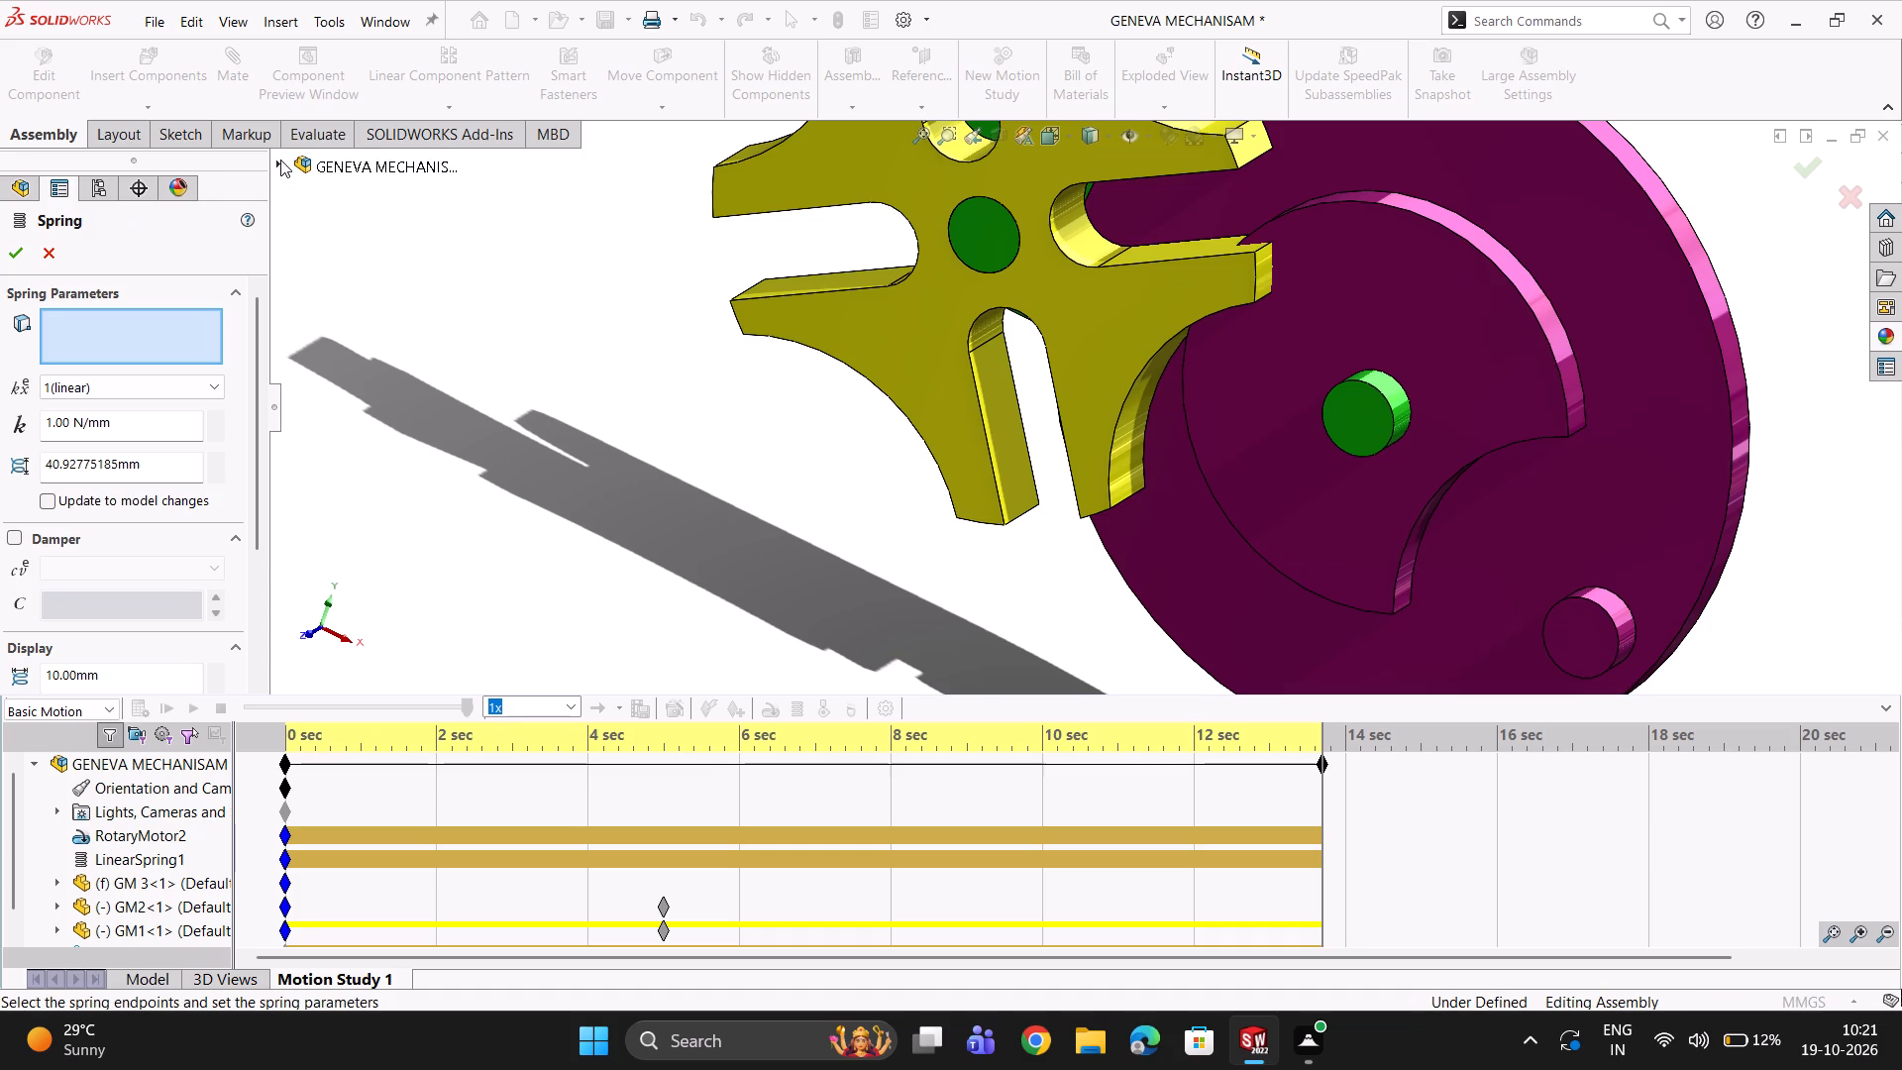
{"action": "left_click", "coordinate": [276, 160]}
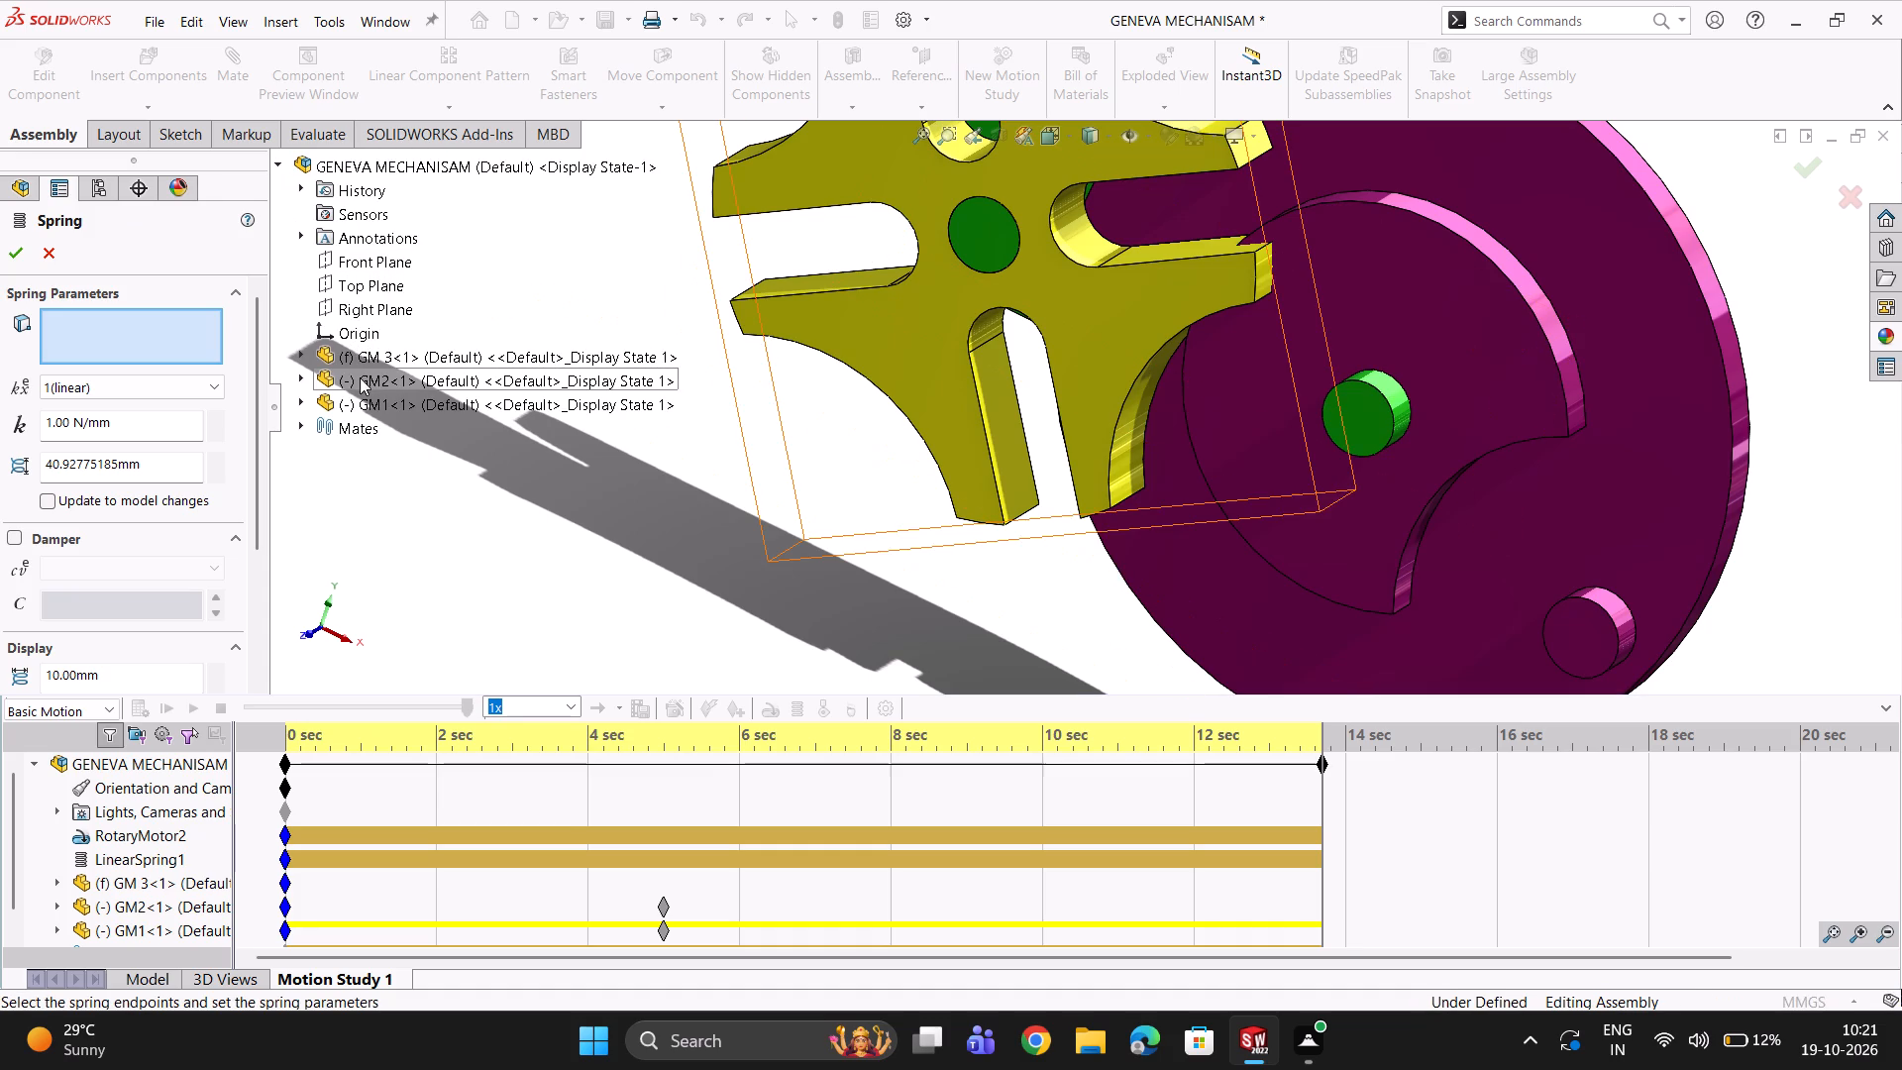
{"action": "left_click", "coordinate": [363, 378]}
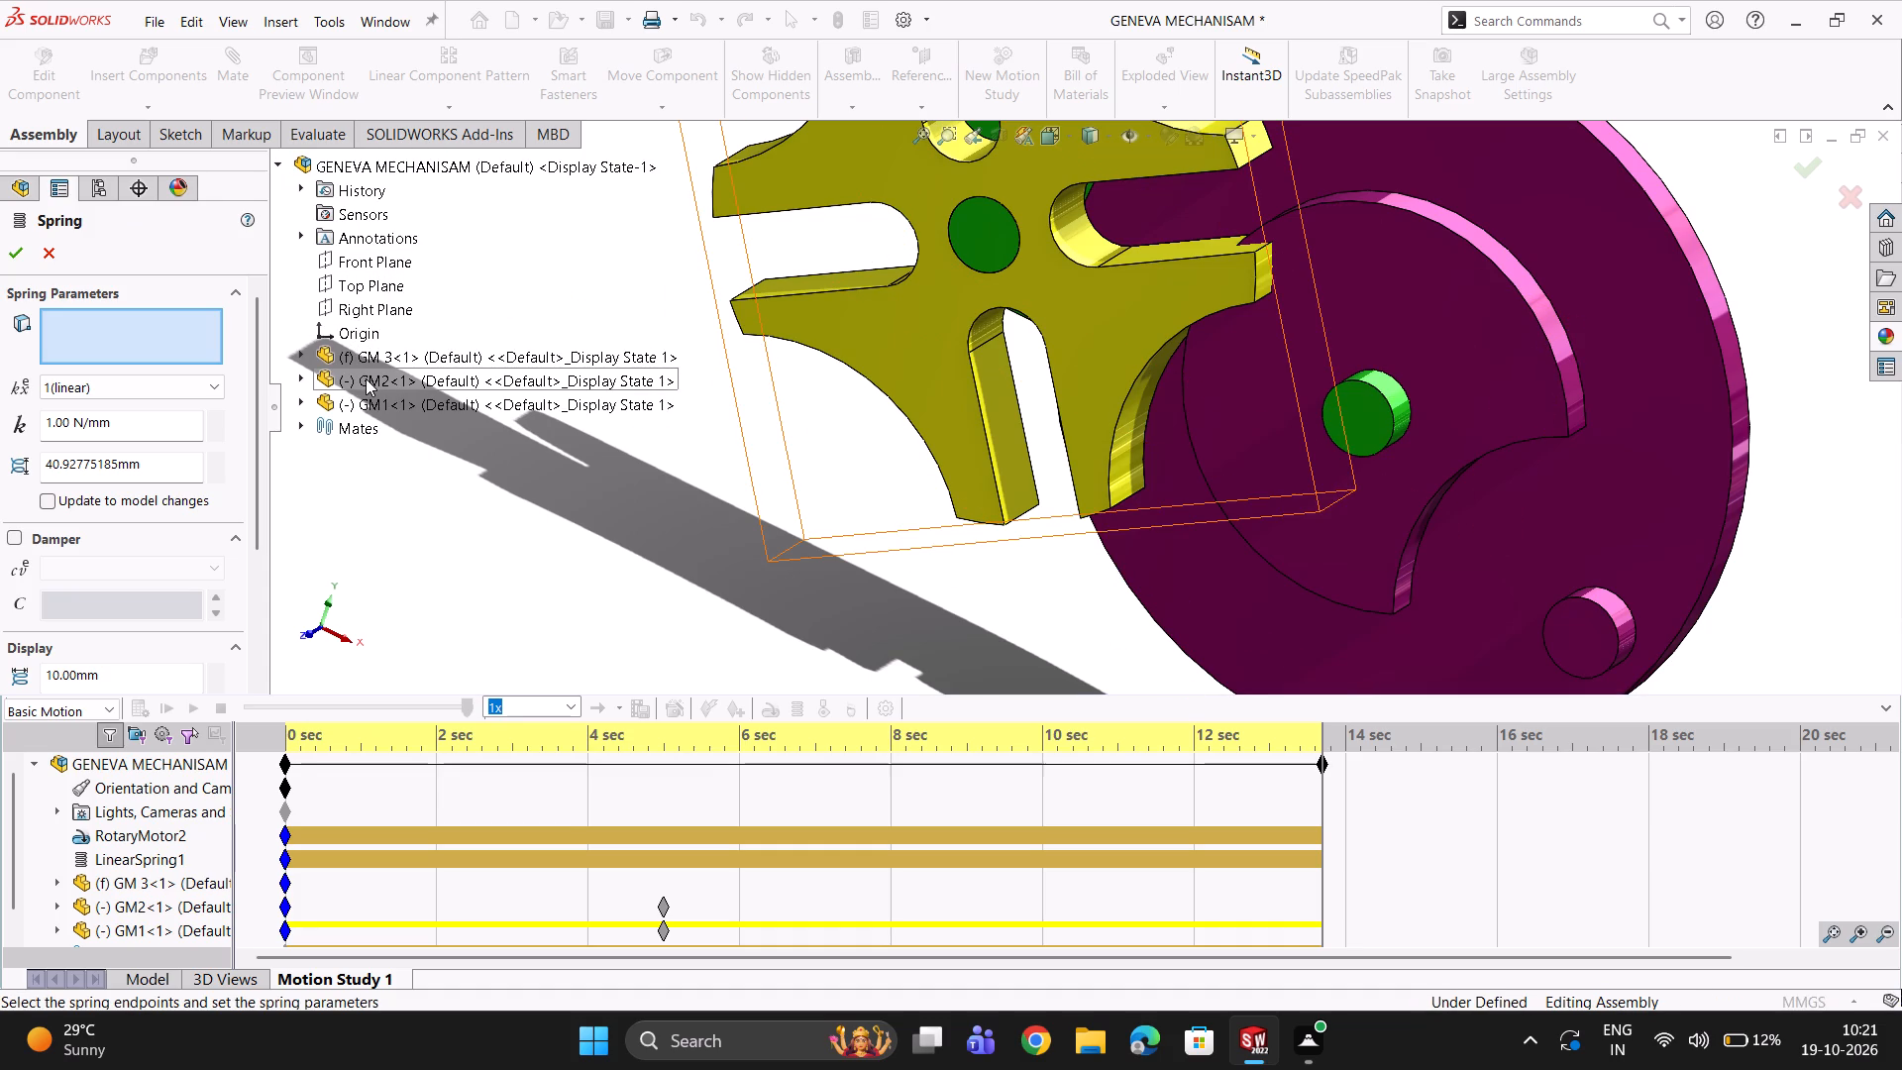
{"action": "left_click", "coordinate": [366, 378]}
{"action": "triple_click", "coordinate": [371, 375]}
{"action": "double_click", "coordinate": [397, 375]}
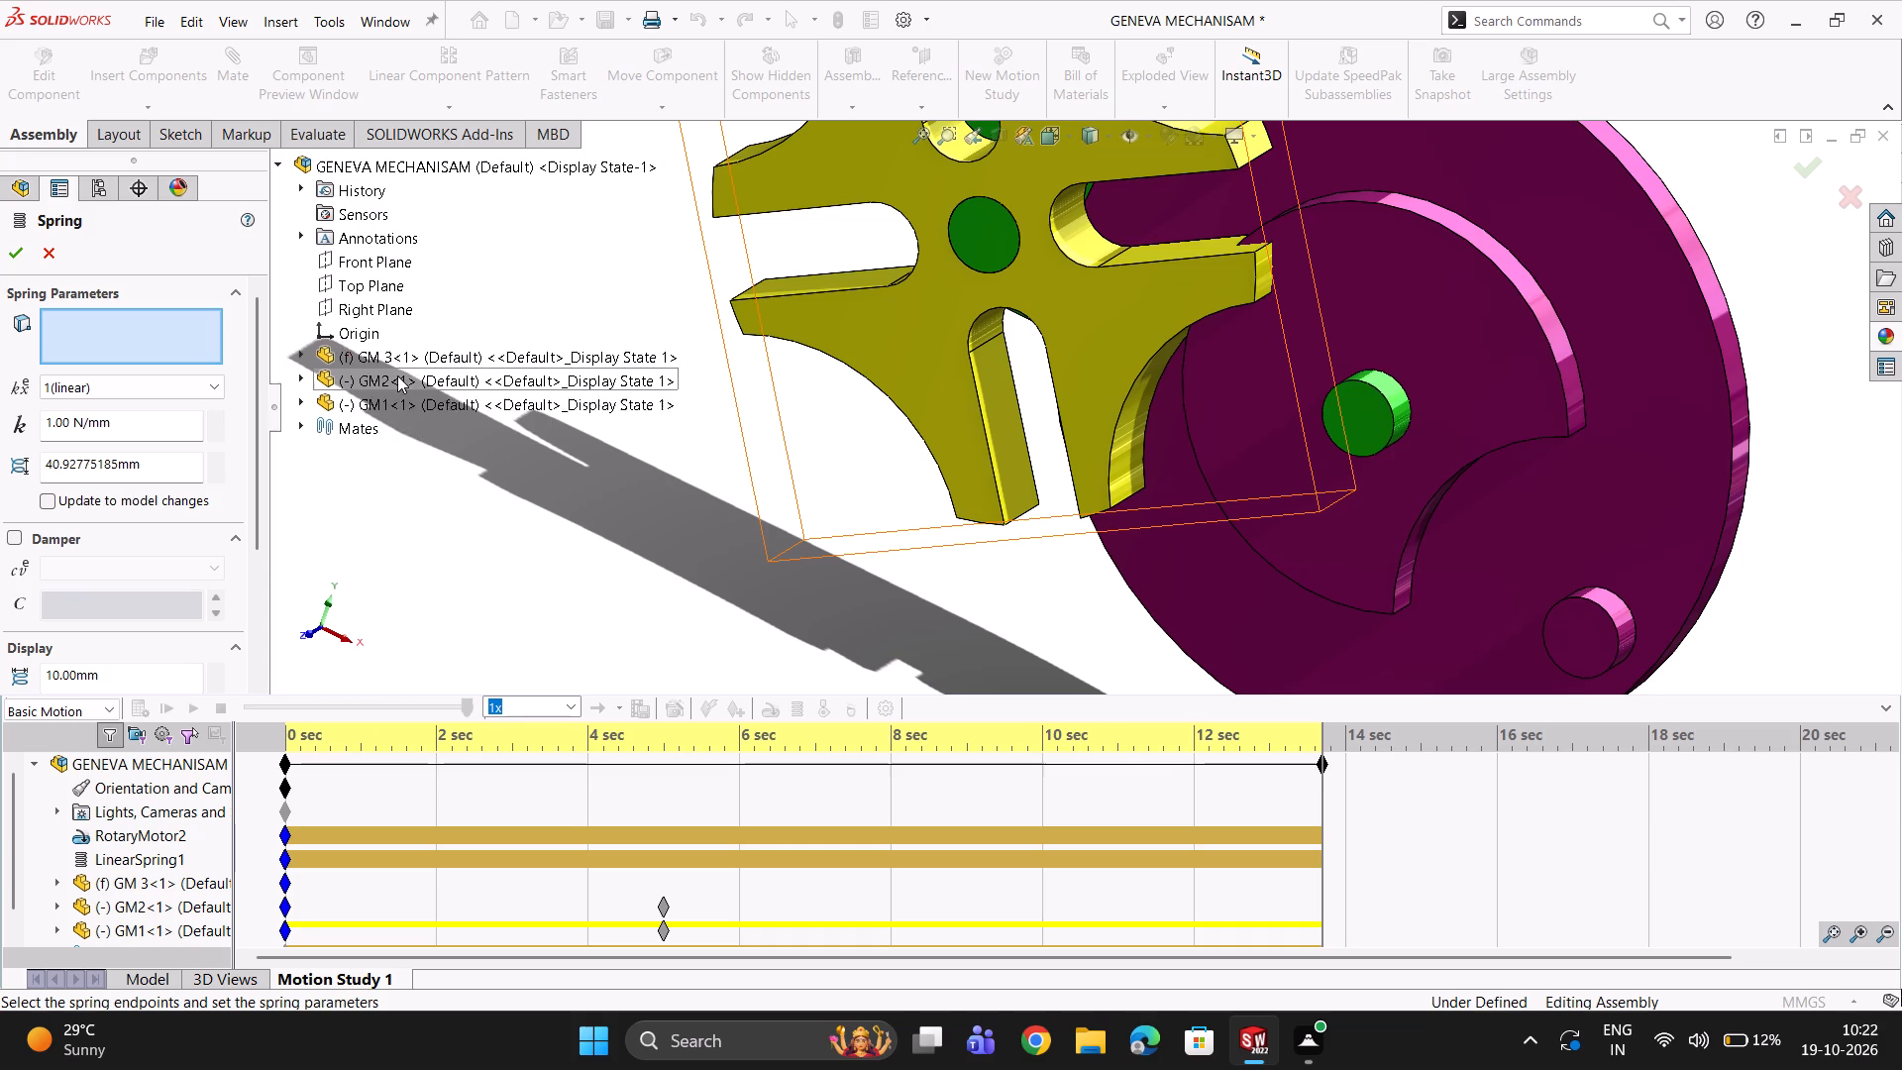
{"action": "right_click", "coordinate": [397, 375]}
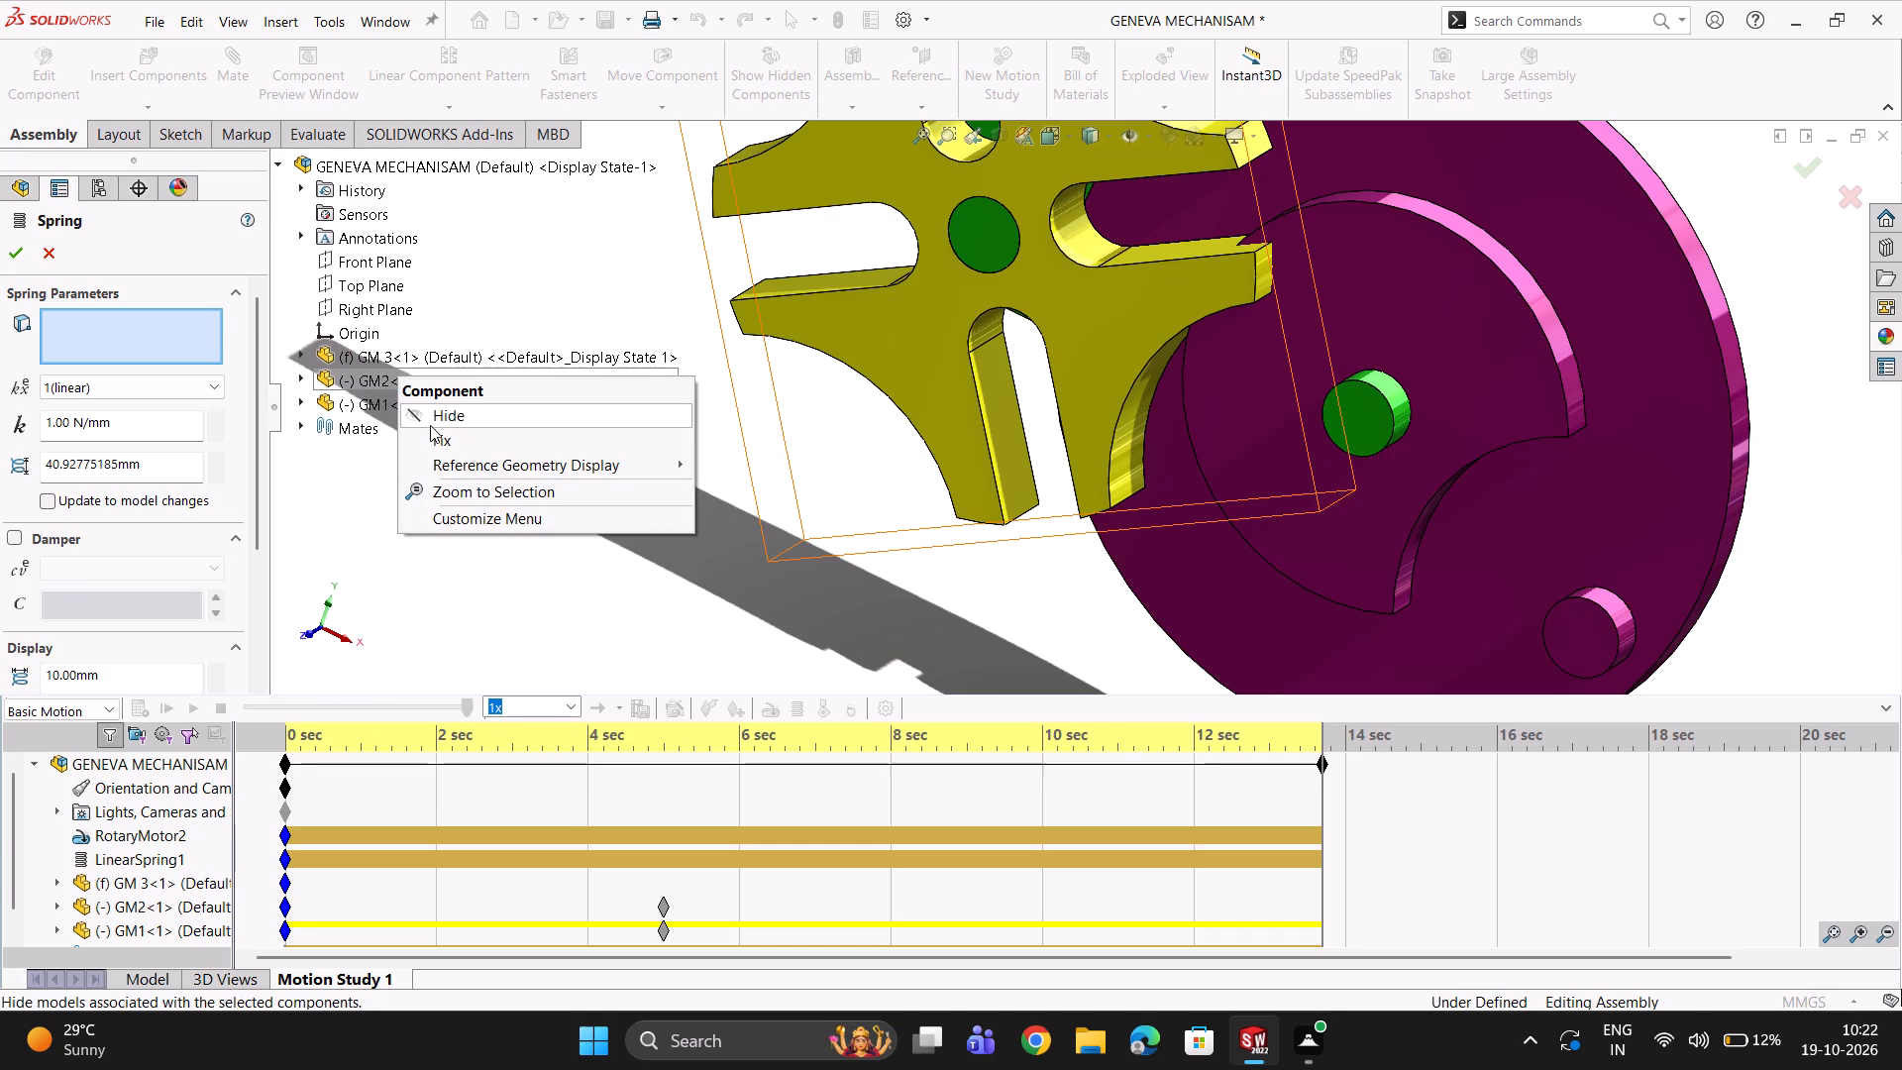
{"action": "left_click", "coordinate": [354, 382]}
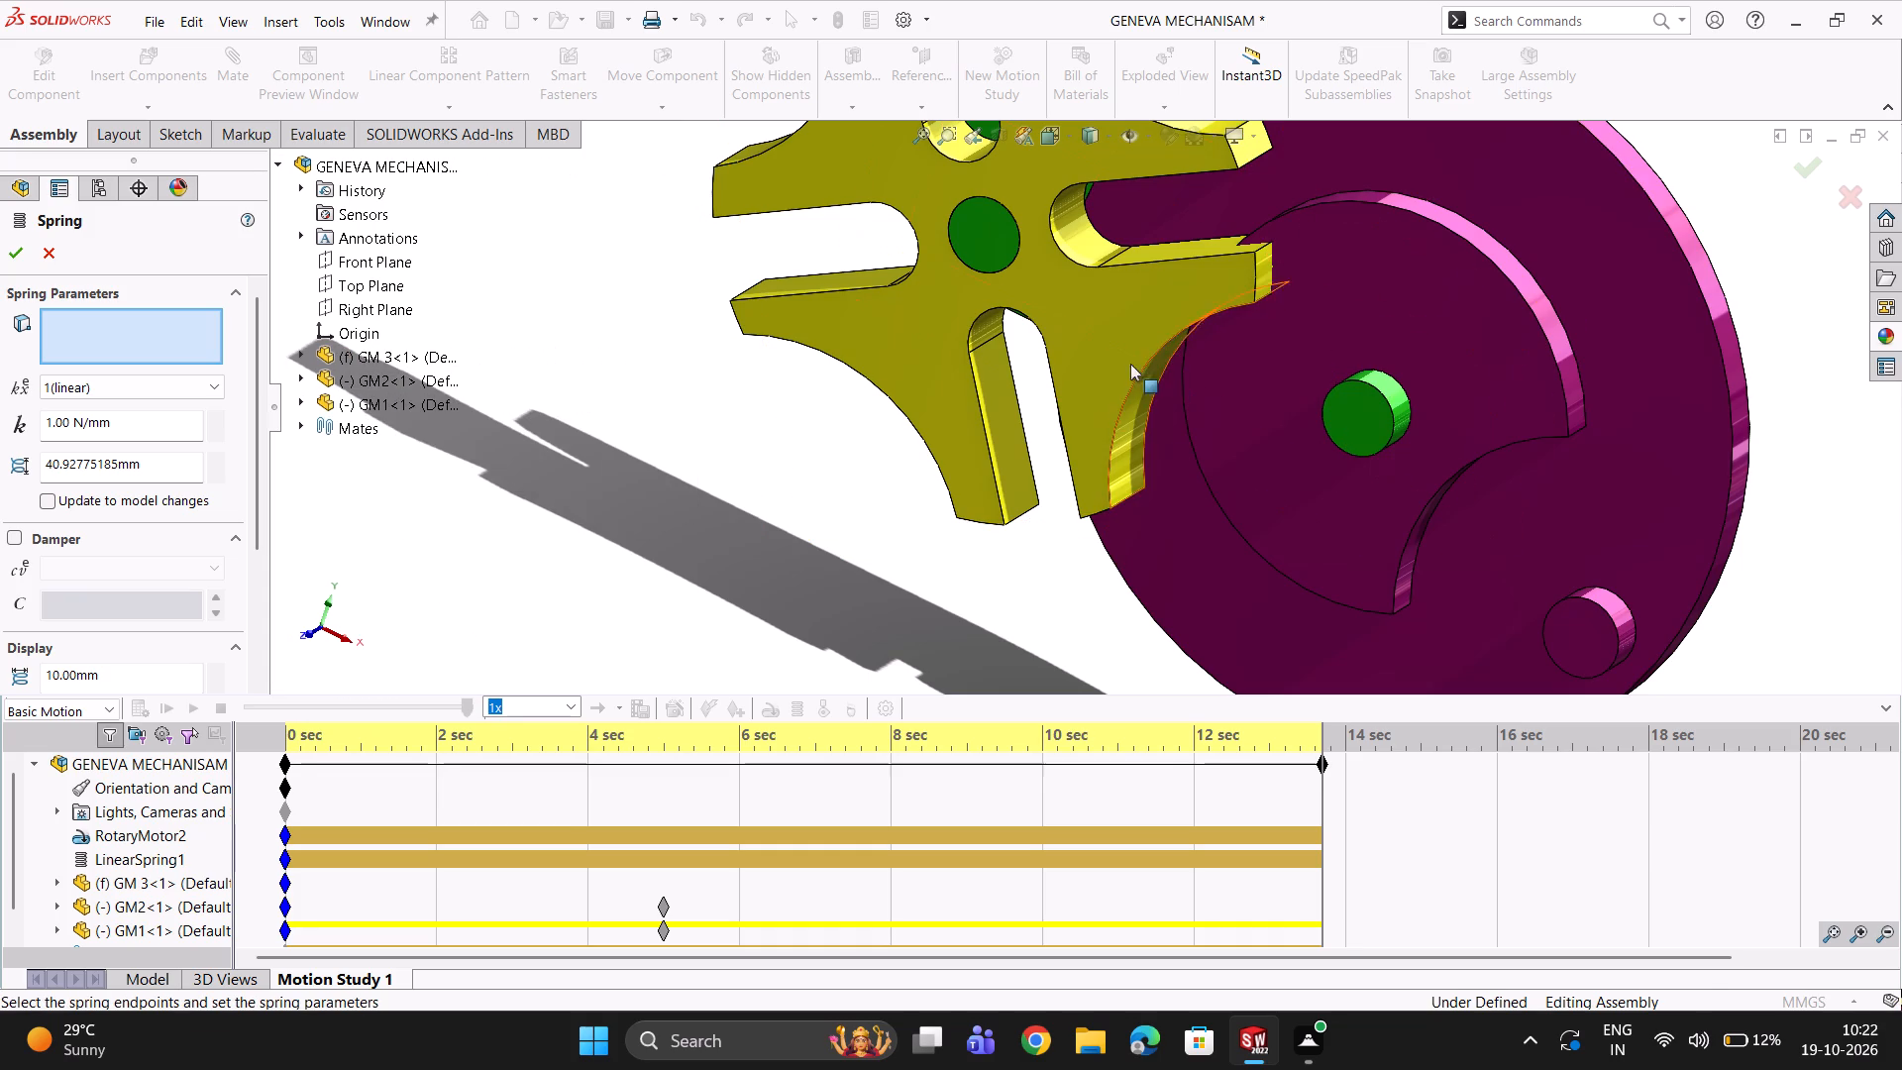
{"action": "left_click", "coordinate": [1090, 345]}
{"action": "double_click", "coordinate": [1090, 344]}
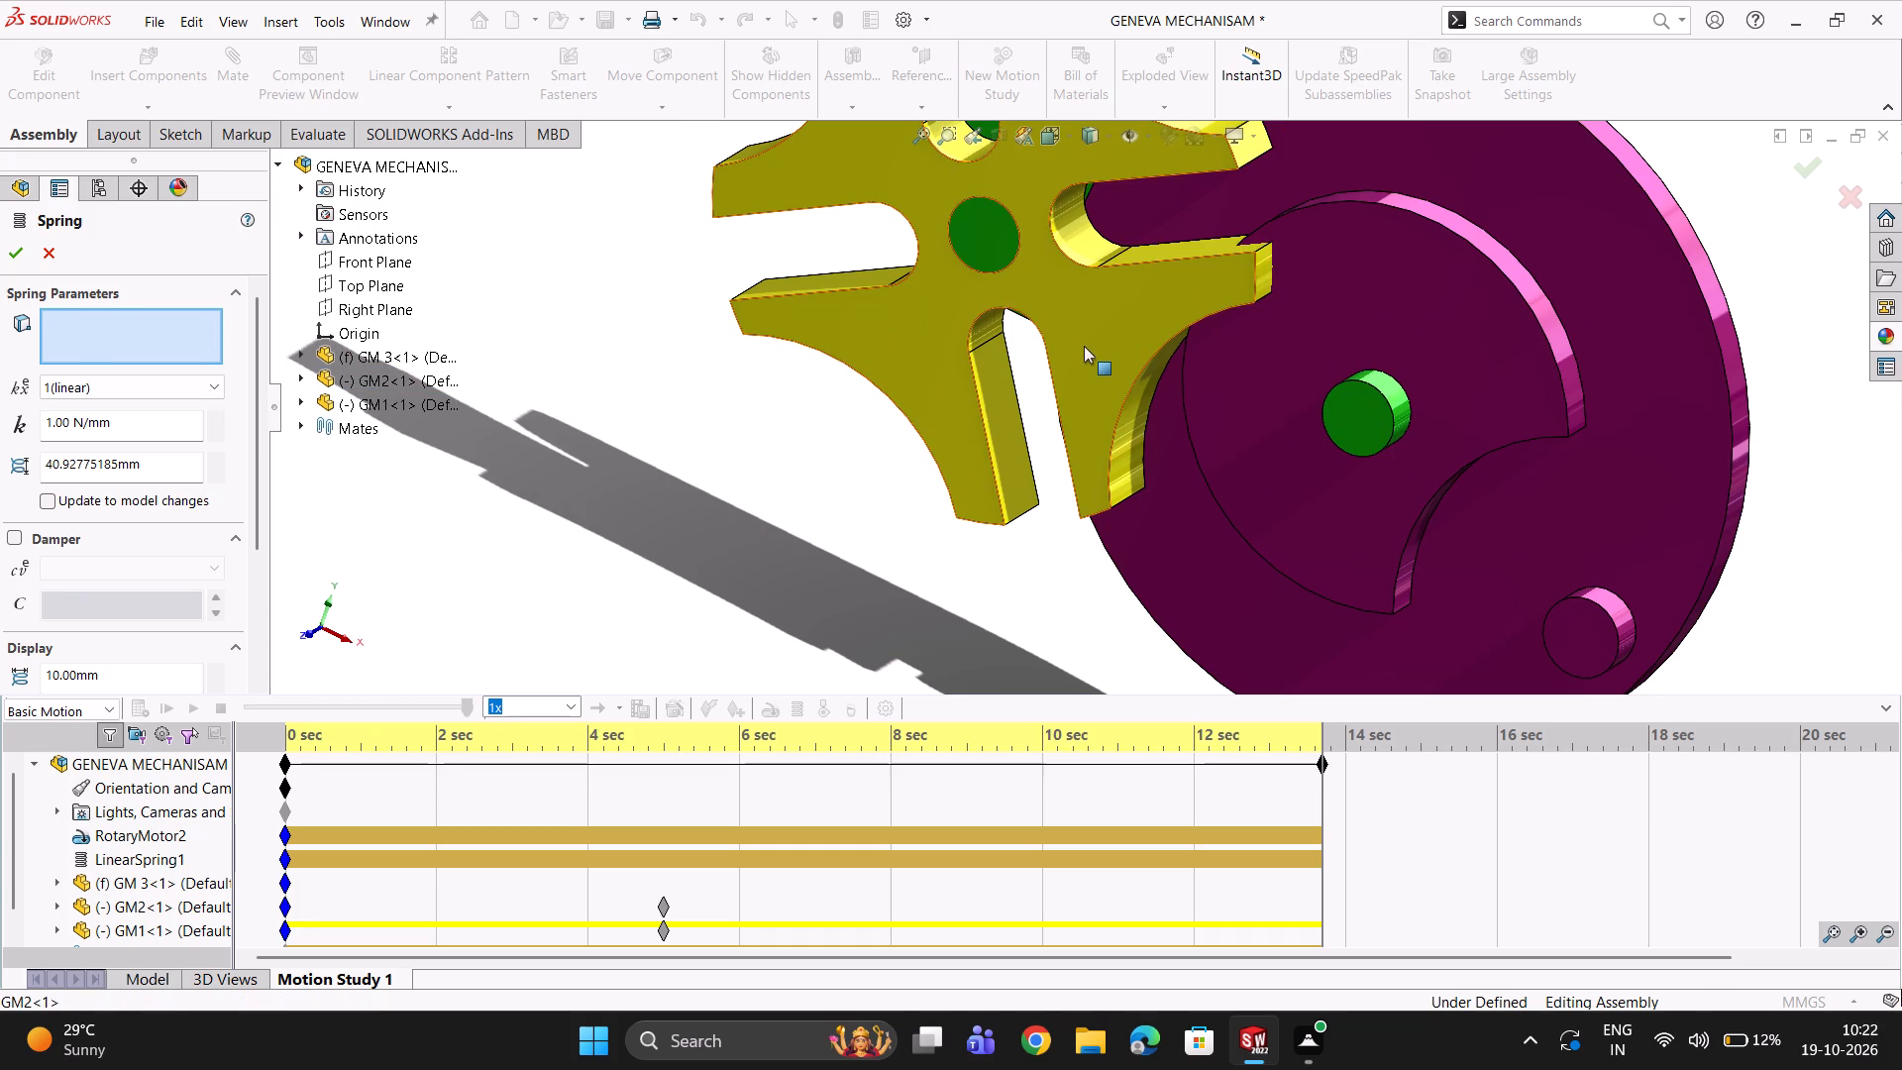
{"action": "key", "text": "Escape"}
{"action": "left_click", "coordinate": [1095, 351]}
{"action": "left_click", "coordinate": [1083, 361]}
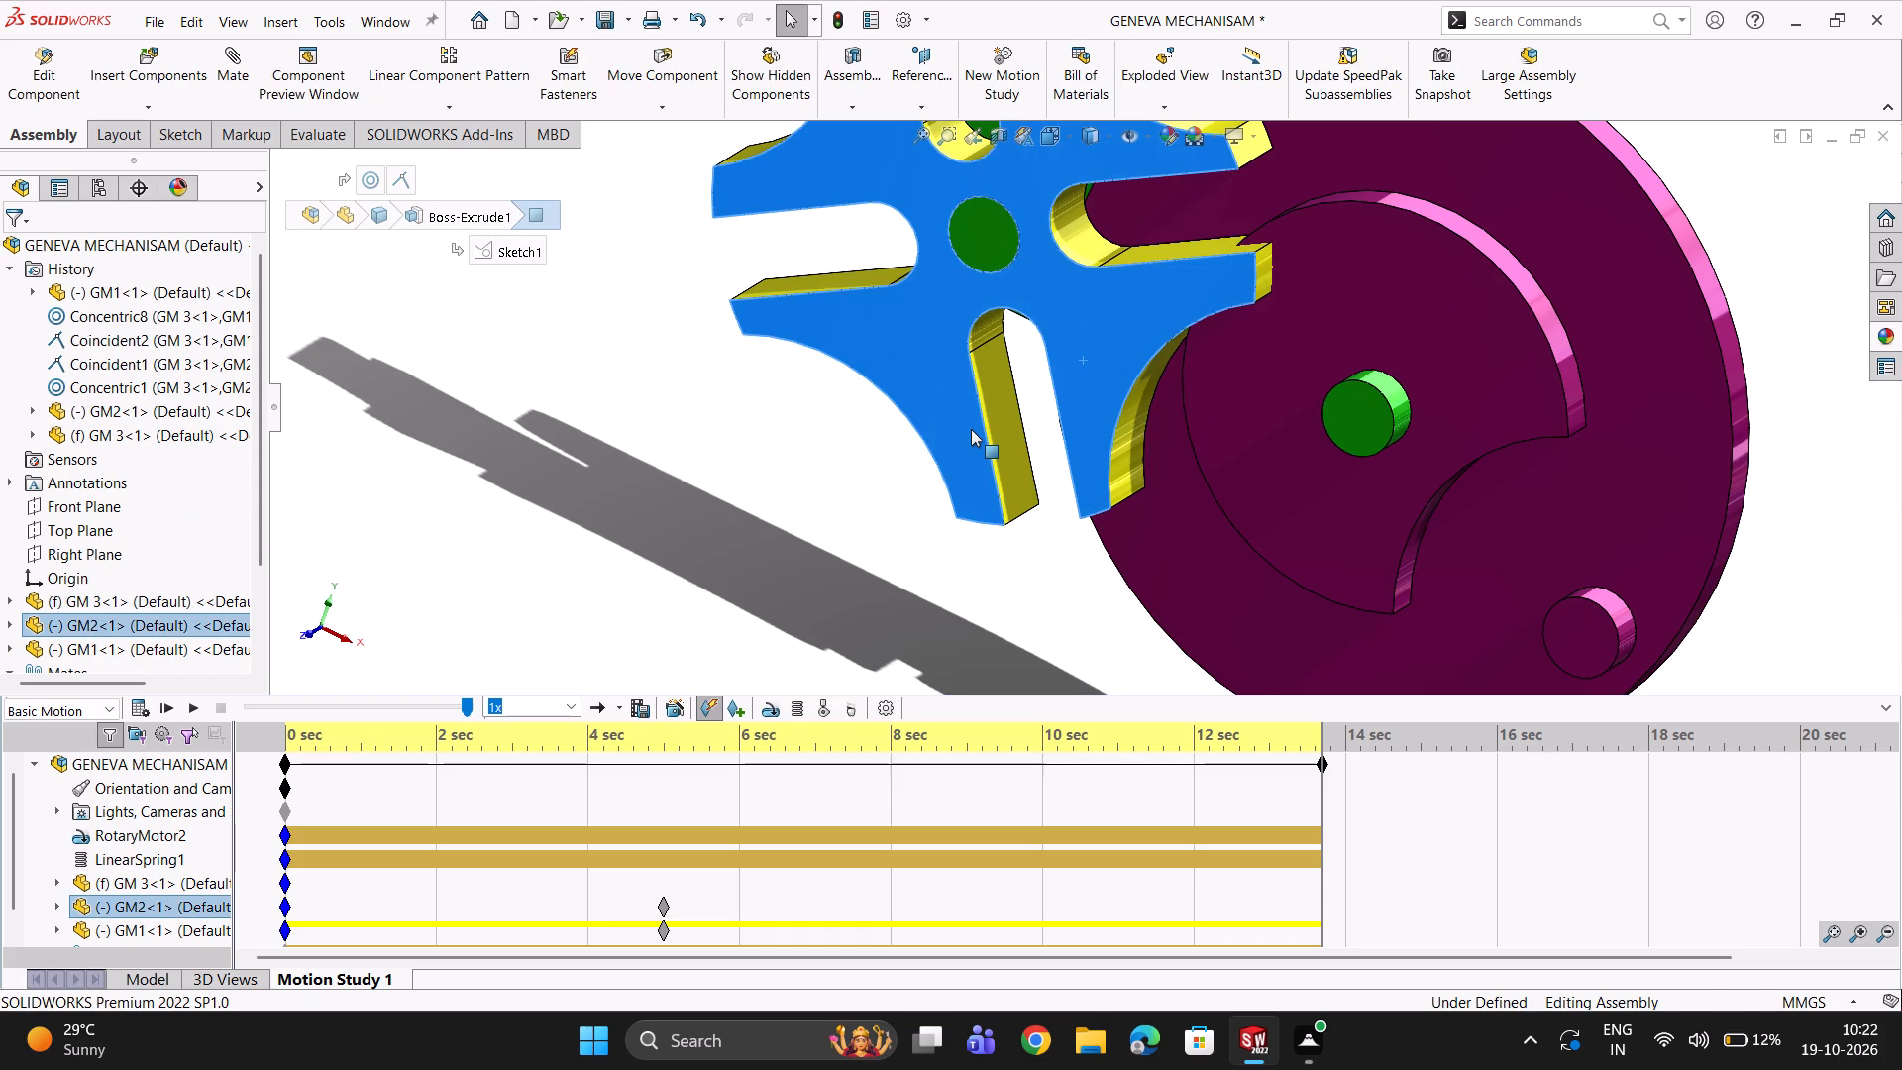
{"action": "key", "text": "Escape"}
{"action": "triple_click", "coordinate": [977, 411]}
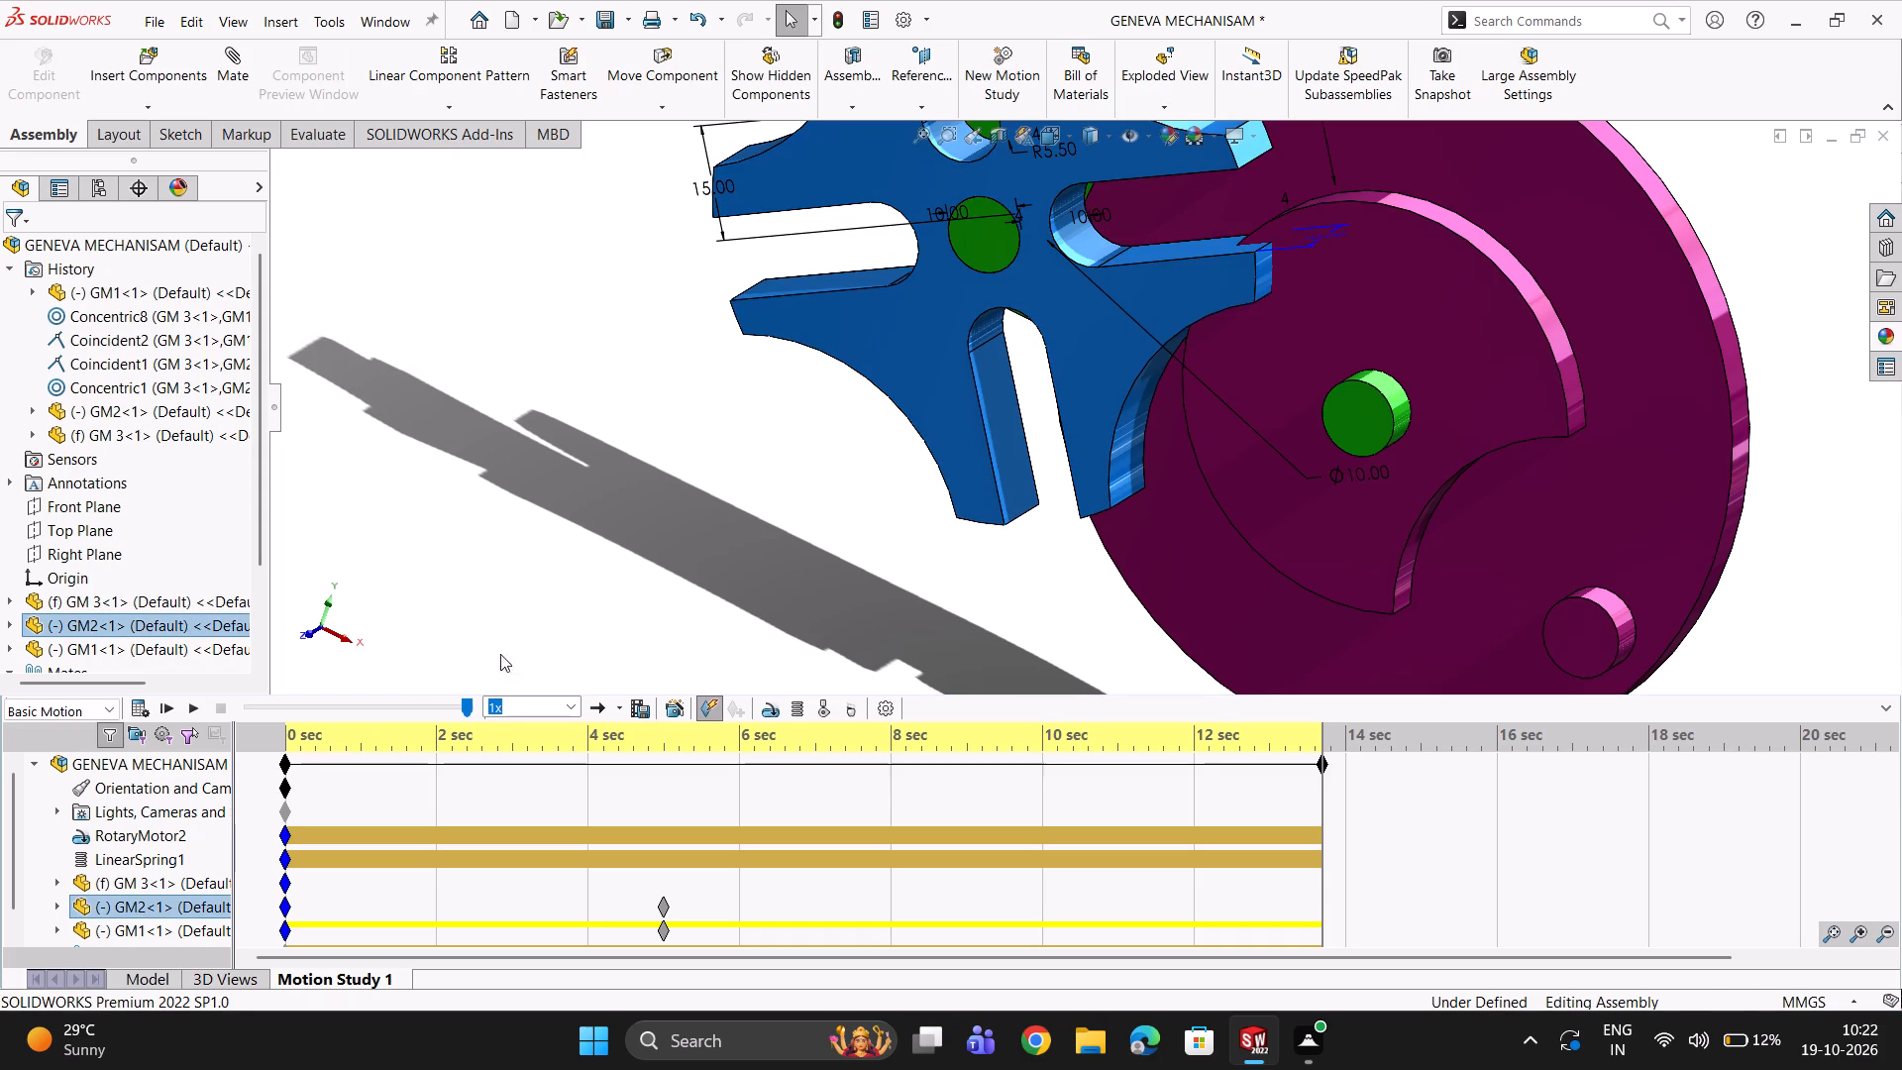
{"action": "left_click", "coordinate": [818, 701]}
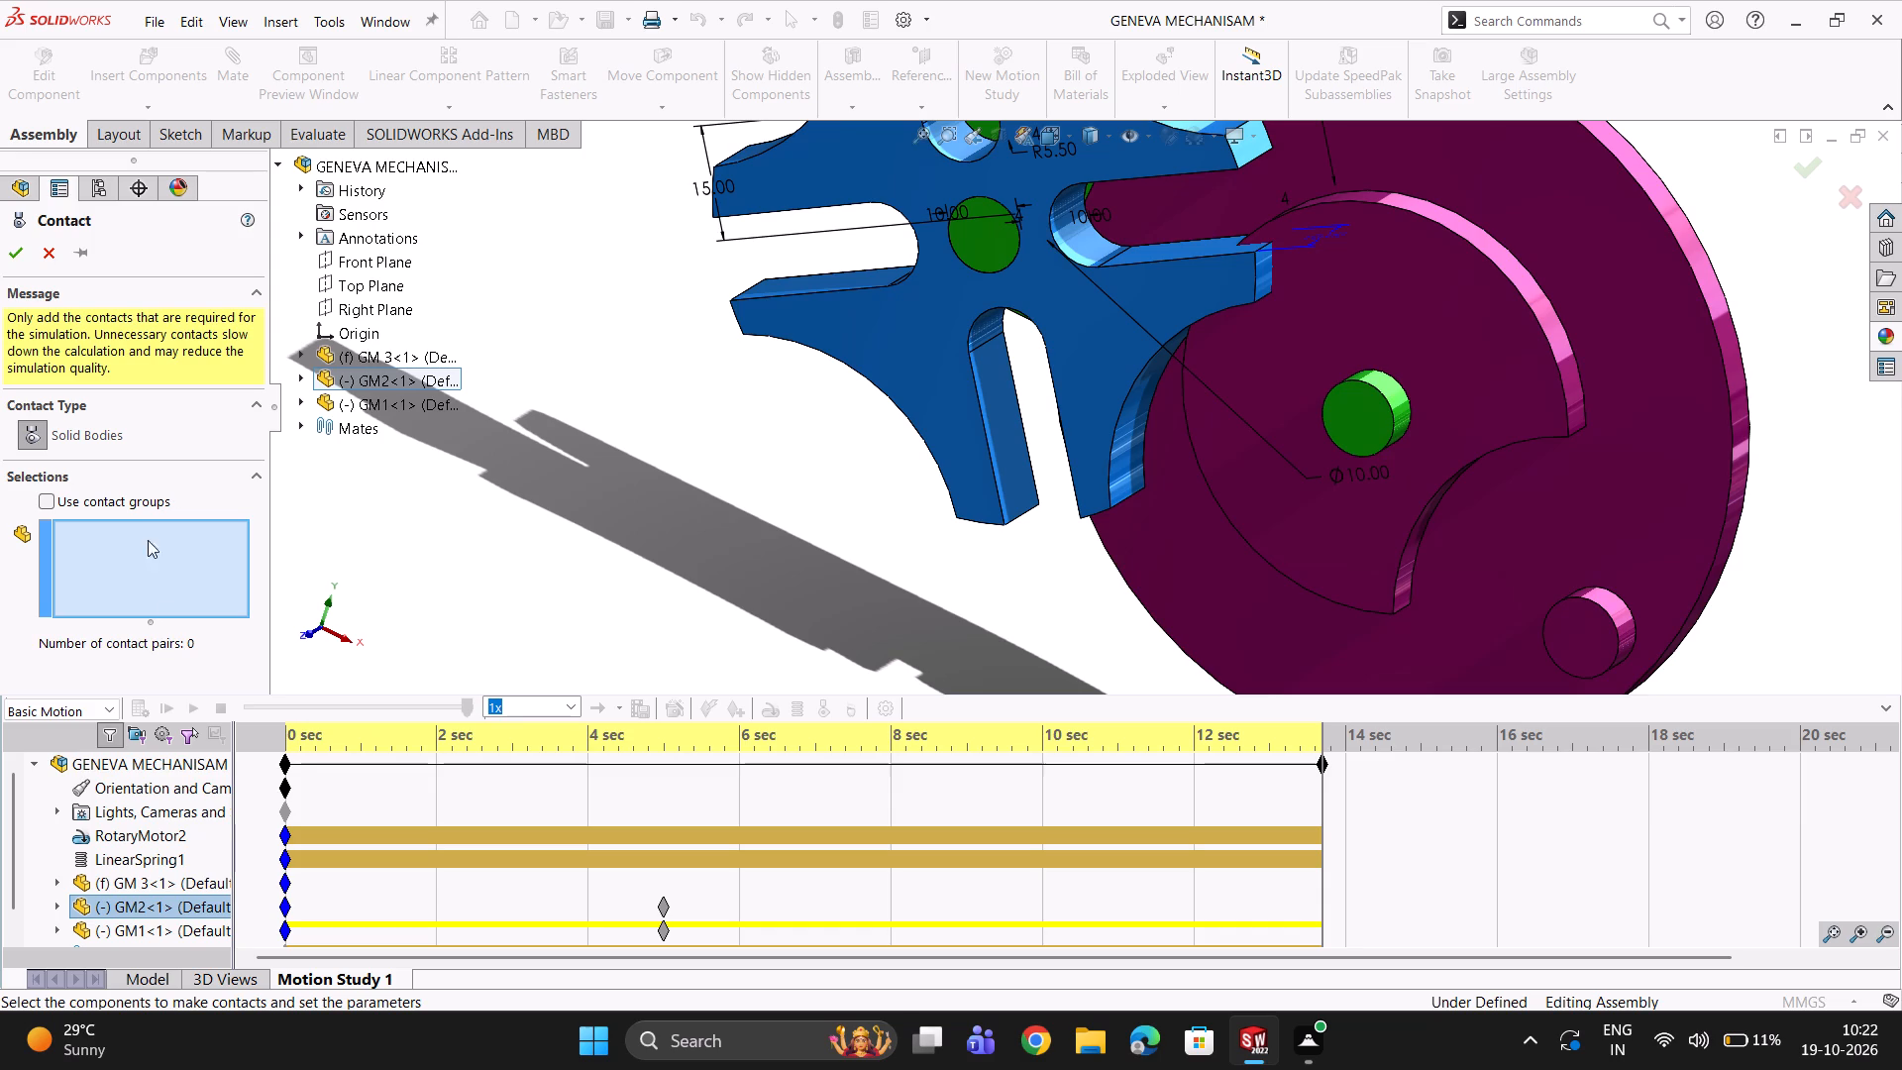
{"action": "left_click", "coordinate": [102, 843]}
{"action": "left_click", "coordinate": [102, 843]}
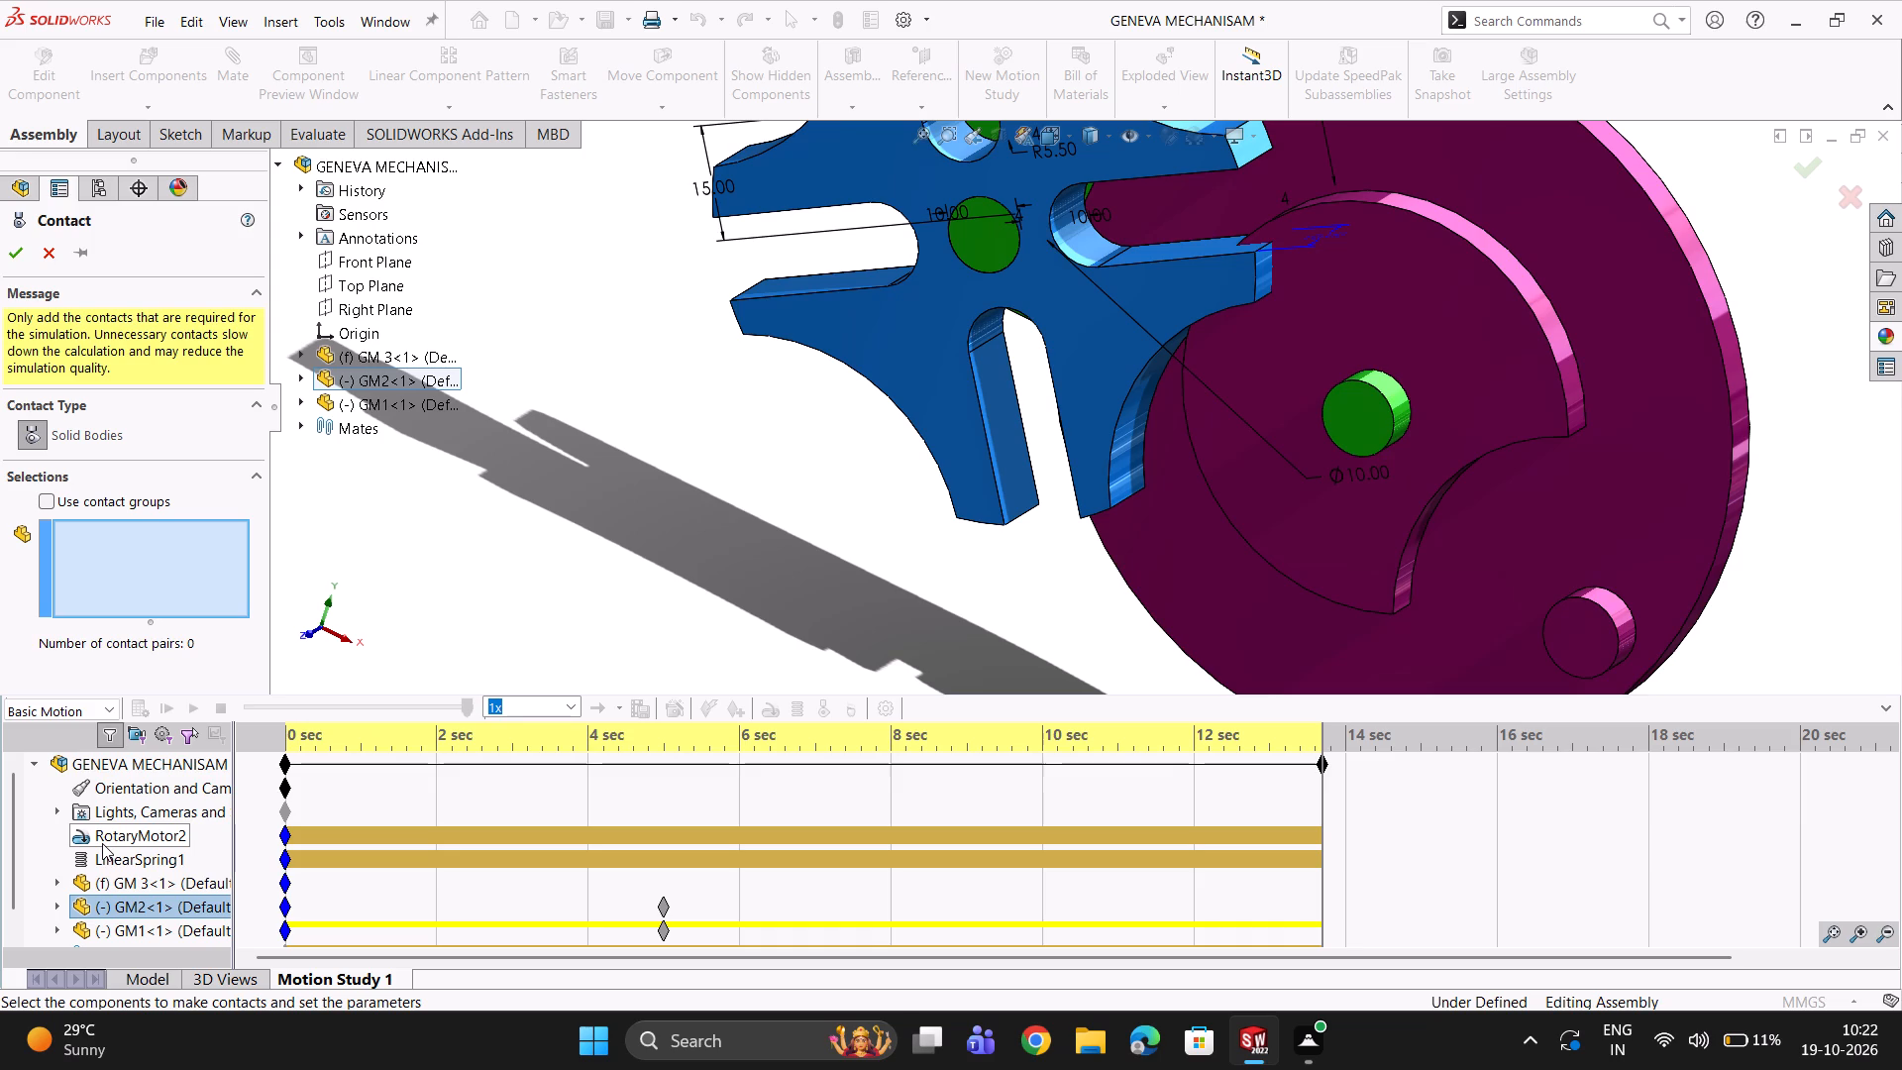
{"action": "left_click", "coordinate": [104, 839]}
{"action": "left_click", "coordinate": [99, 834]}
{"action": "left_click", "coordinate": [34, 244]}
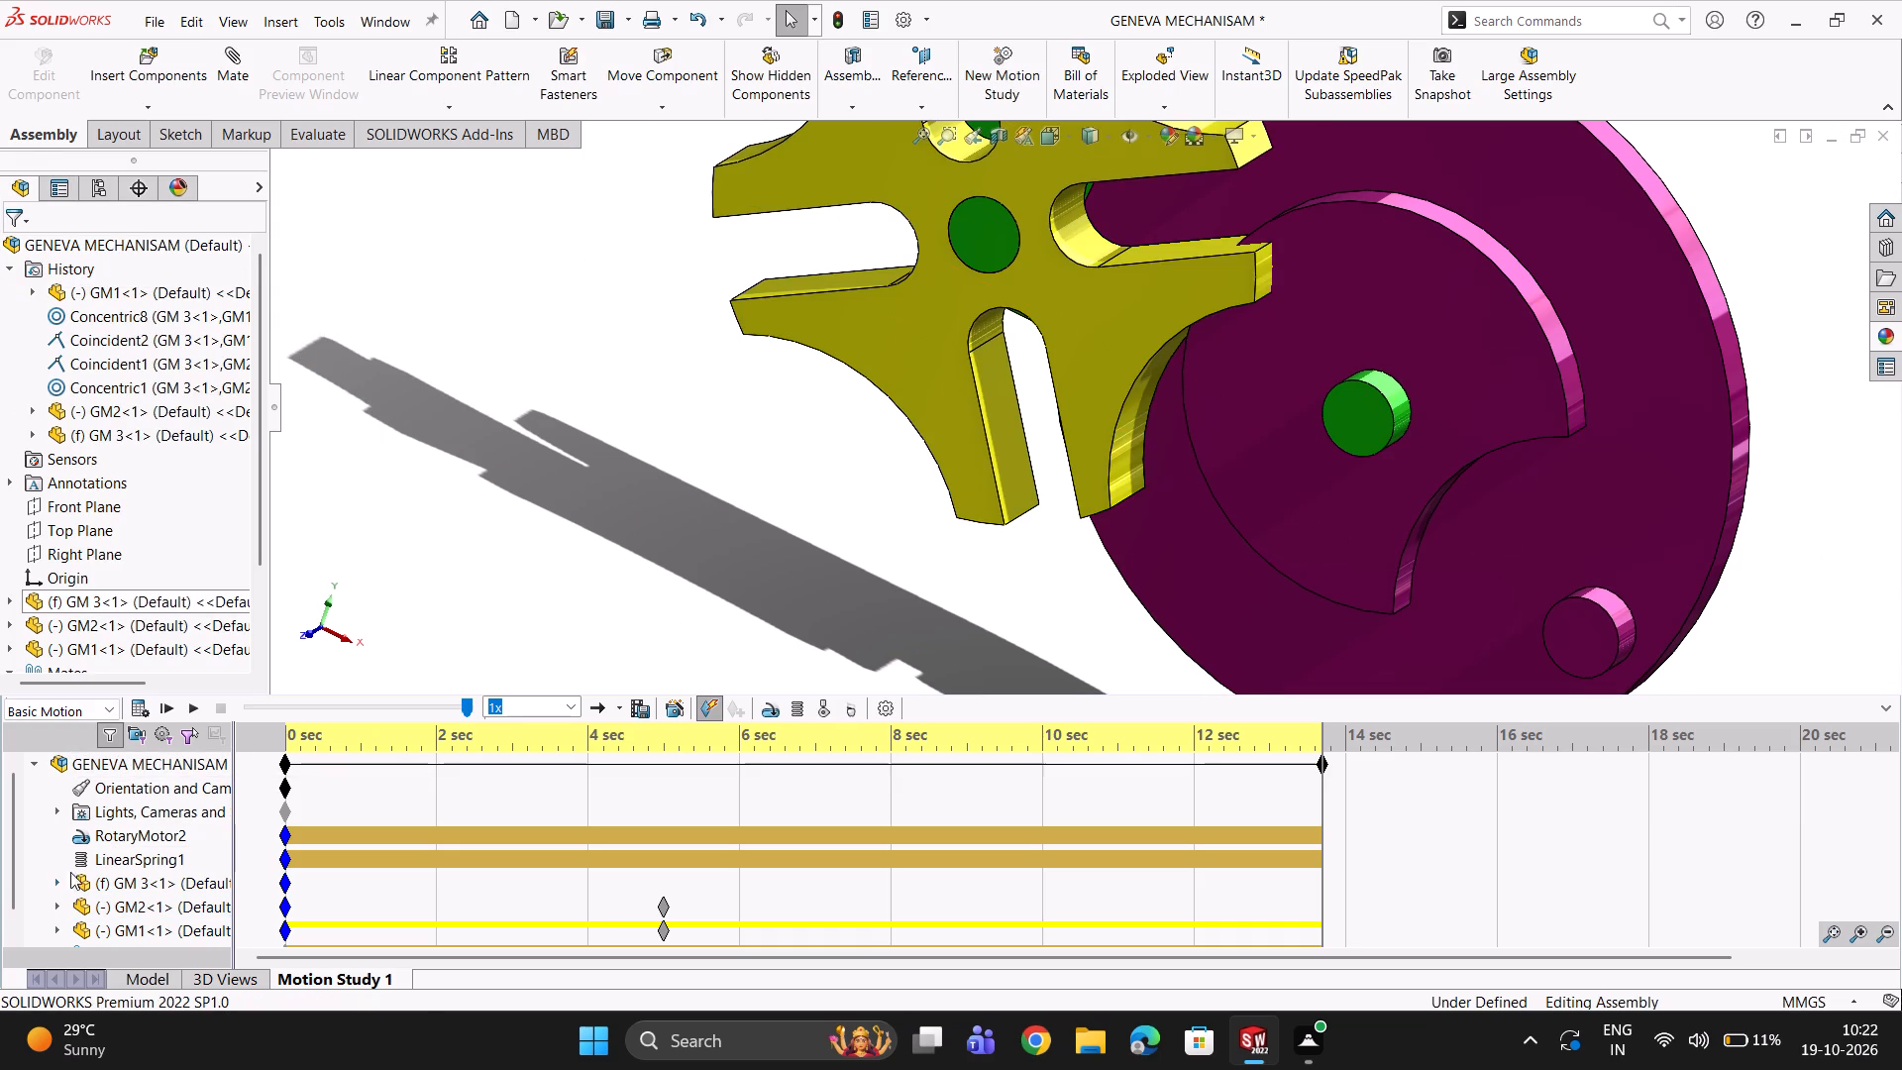
Edit RotaryMotor2, replacing its component face with the curved side face of the drive wheel's raised locking hub.
{"action": "double_click", "coordinate": [77, 840]}
{"action": "right_click", "coordinate": [77, 840]}
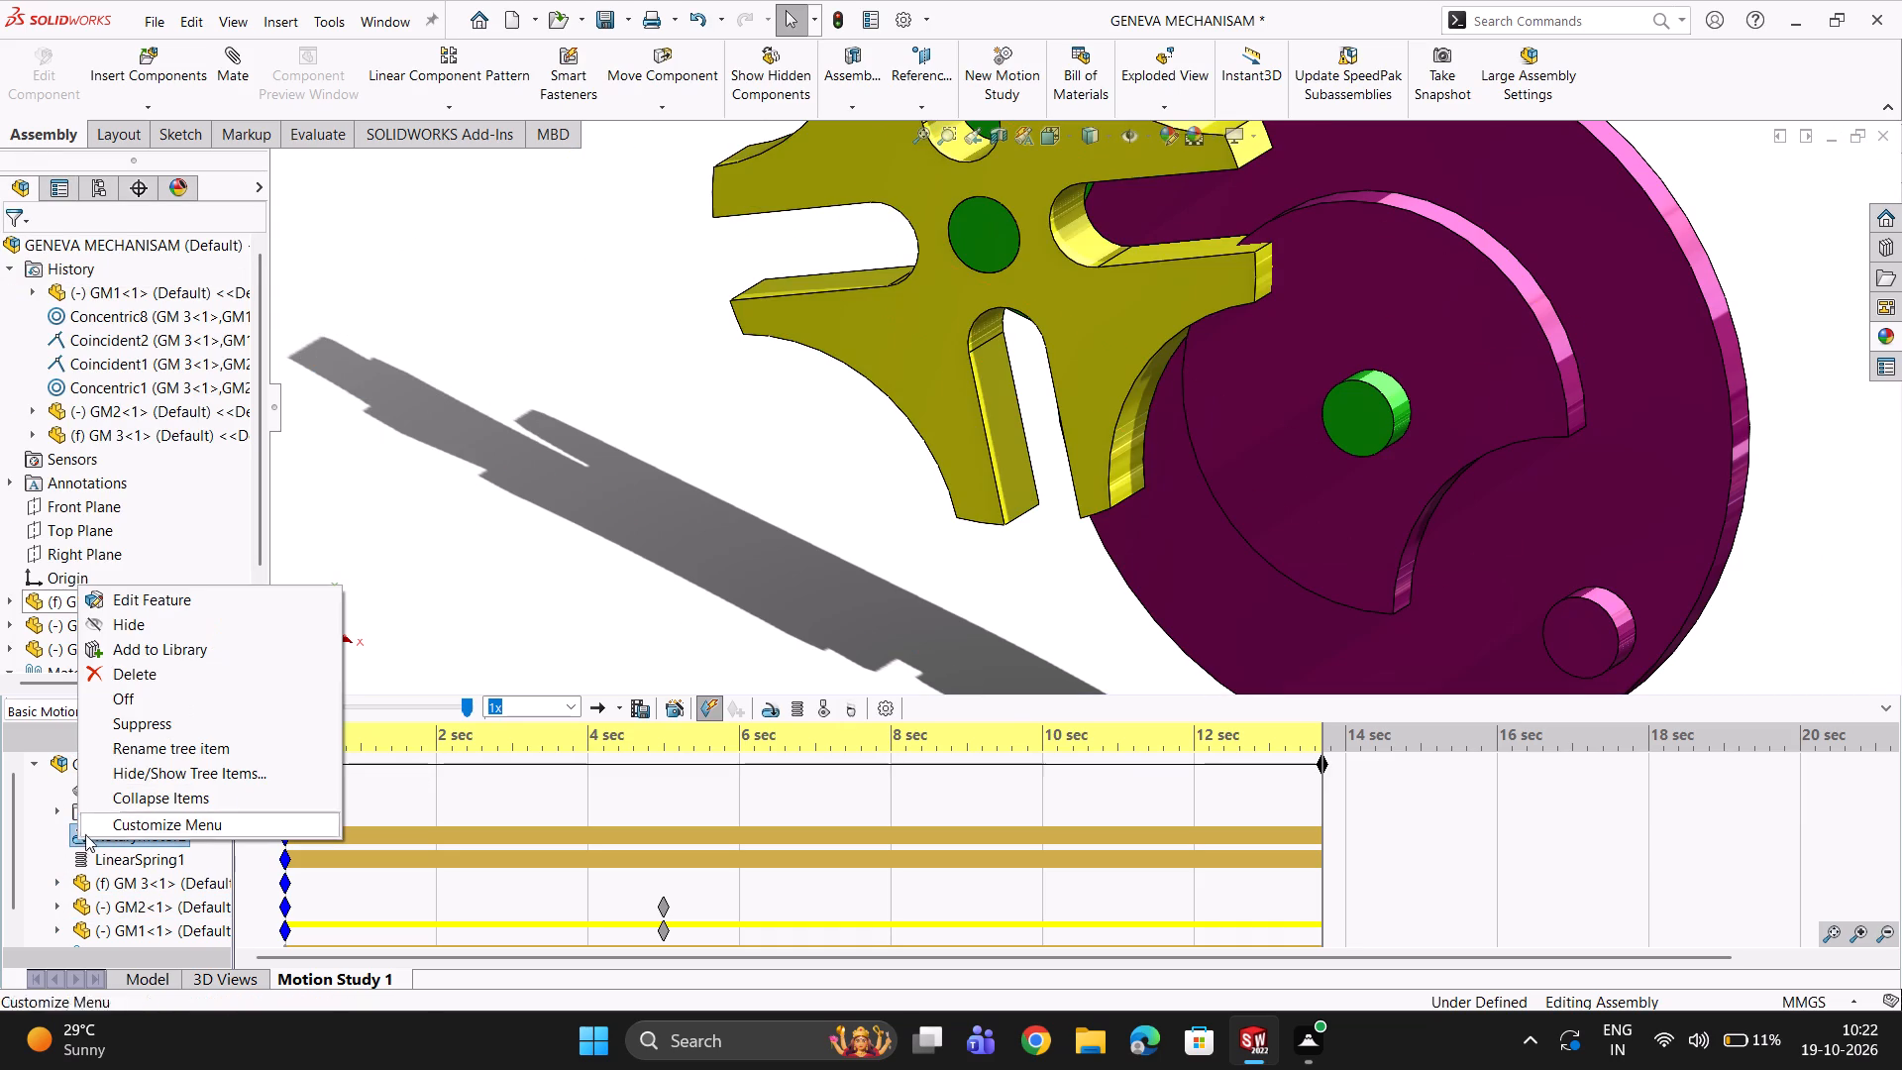
{"action": "double_click", "coordinate": [127, 600]}
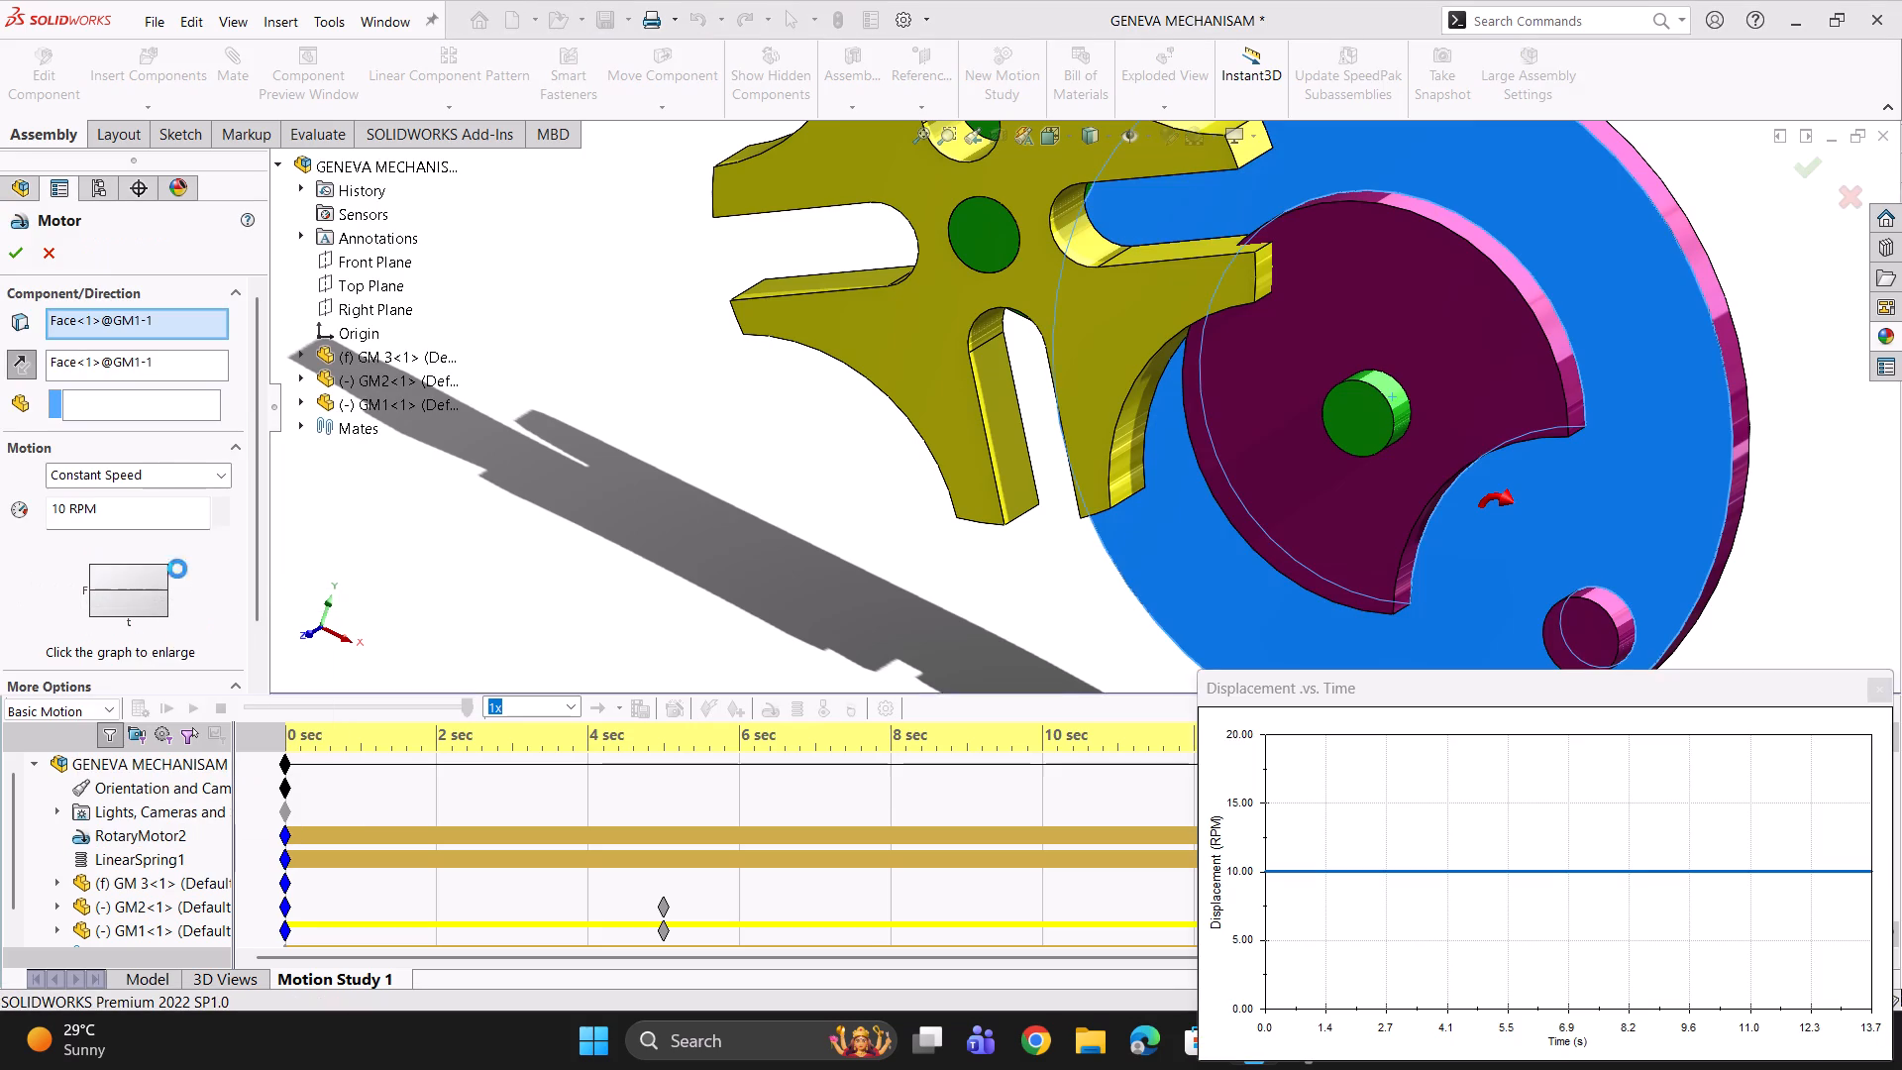
{"action": "double_click", "coordinate": [109, 313]}
{"action": "right_click", "coordinate": [109, 314]}
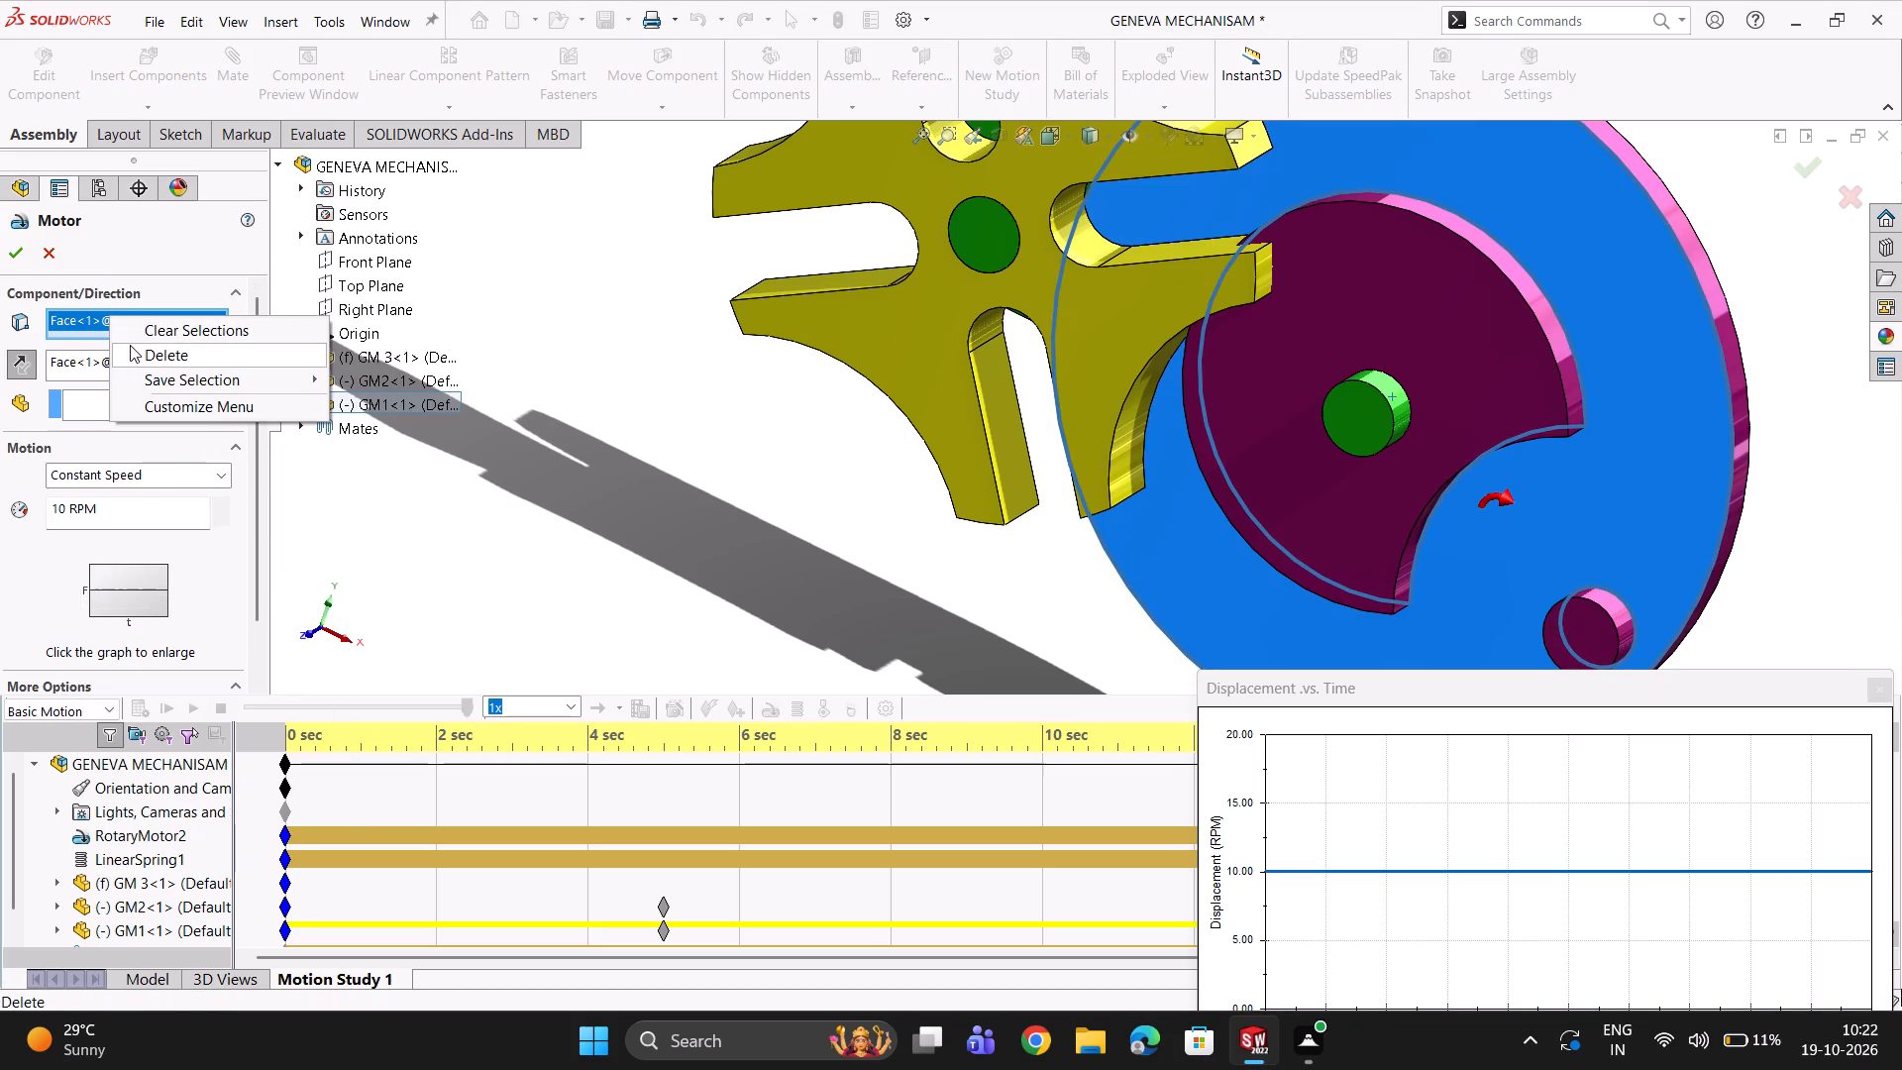
{"action": "left_click", "coordinate": [150, 354]}
{"action": "scroll", "coordinate": [737, 470], "scroll_direction": "down", "scroll_amount": 2}
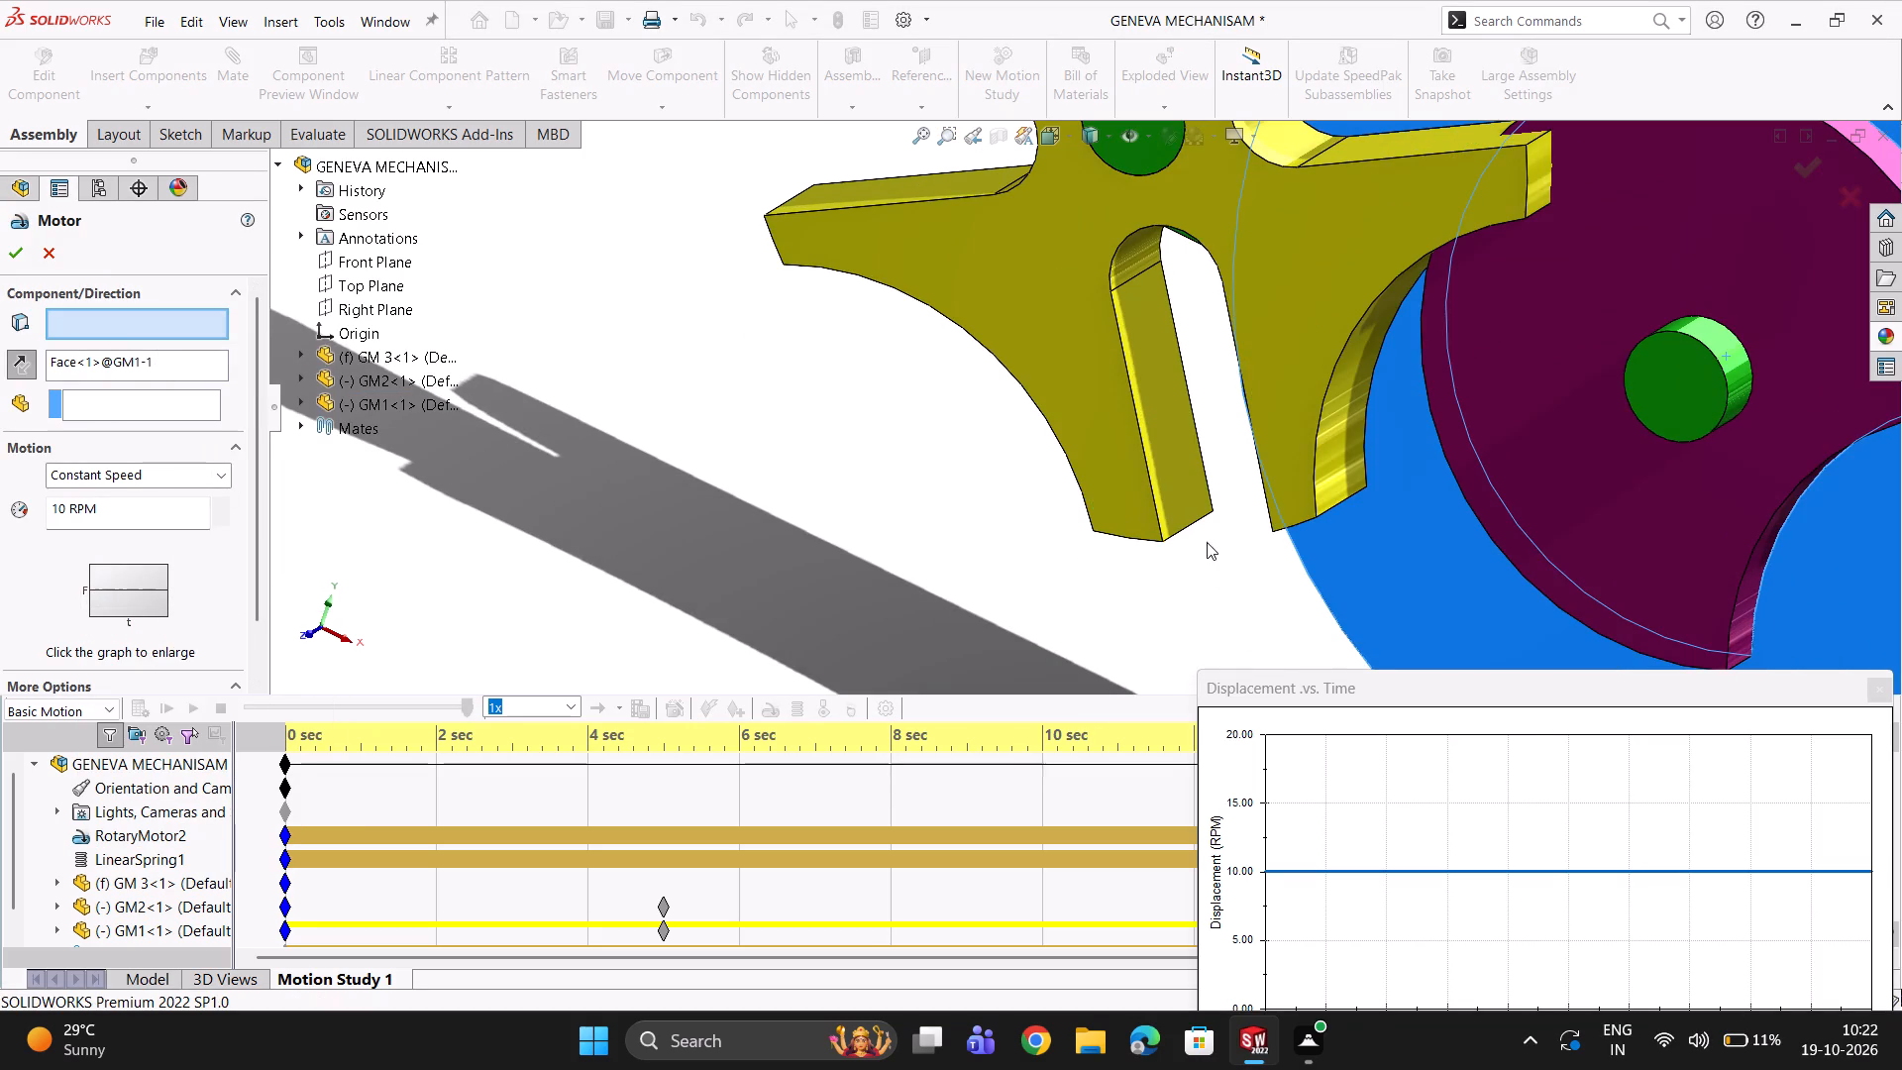
{"action": "middle_click_drag", "start_coordinate": [1208, 542], "coordinate": [1311, 308]}
{"action": "scroll", "coordinate": [1311, 308], "scroll_direction": "up", "scroll_amount": 1}
{"action": "double_click", "coordinate": [1347, 593]}
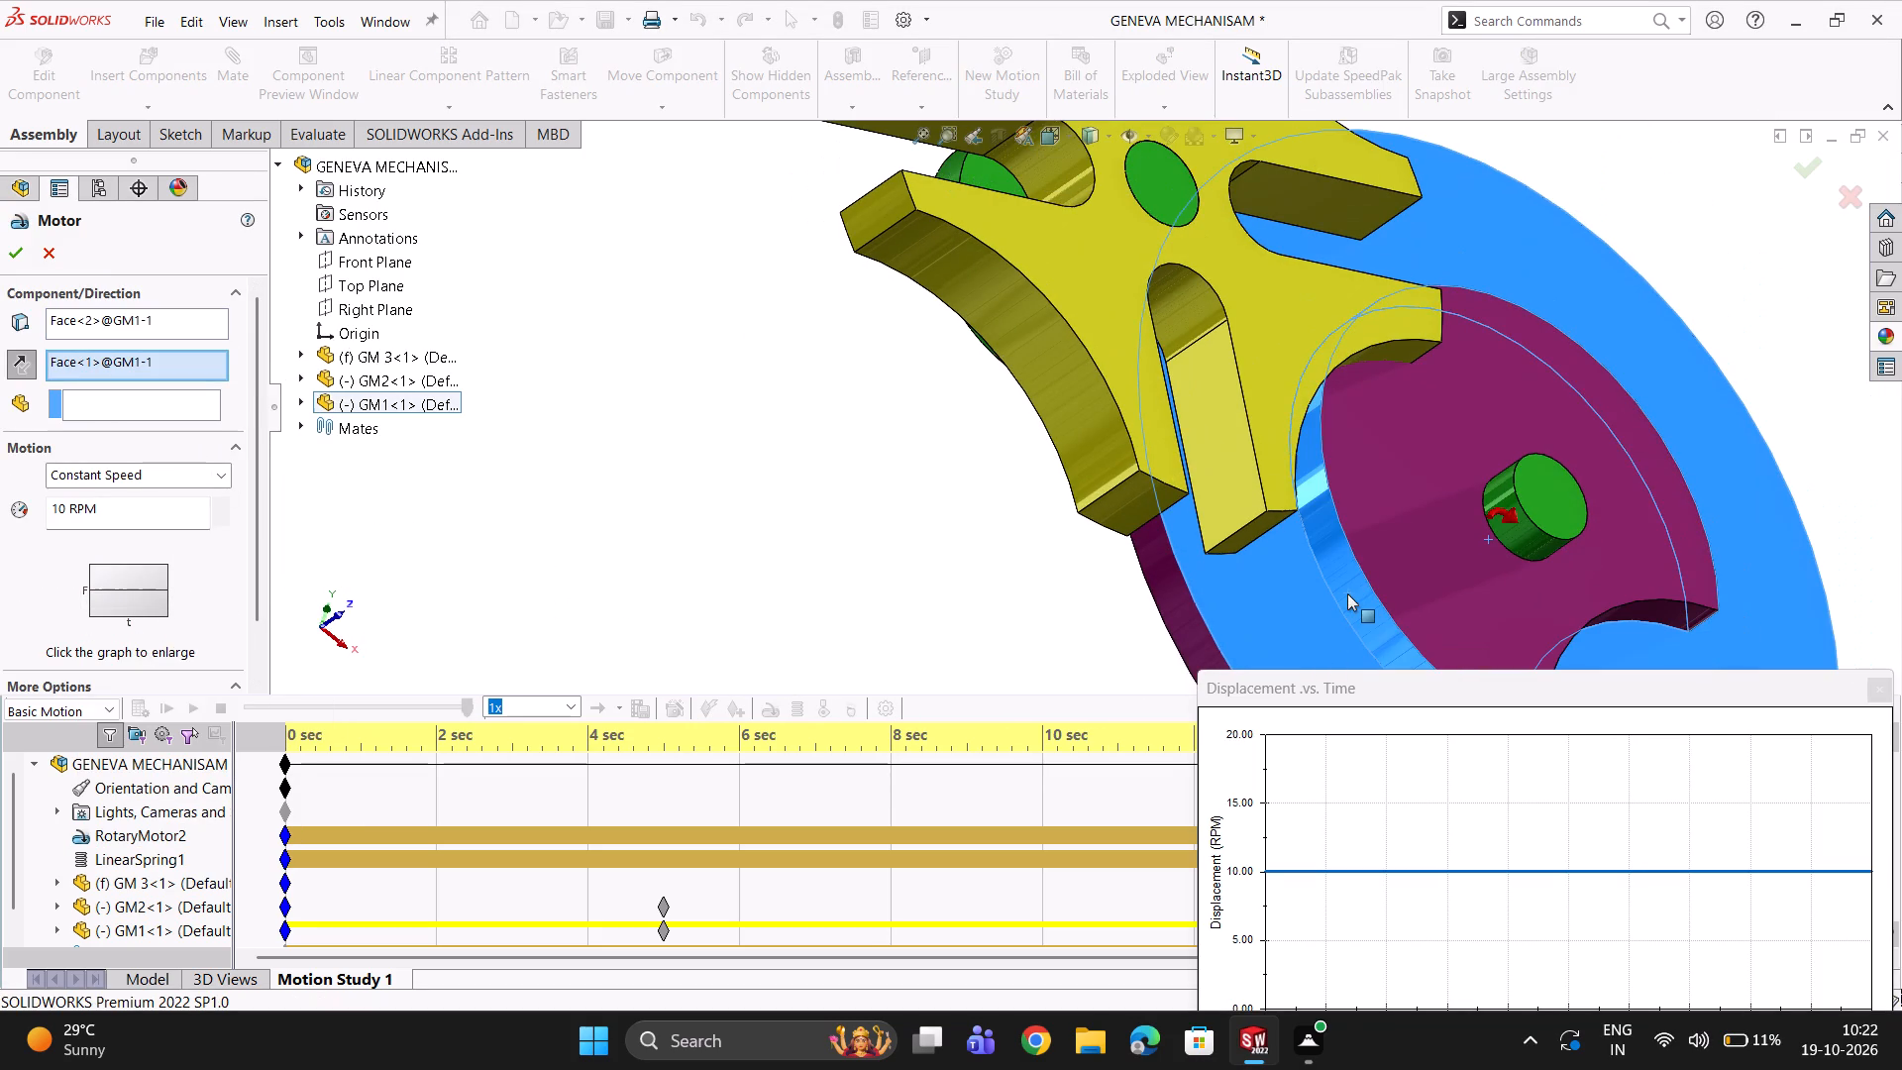
{"action": "scroll", "coordinate": [1341, 481], "scroll_direction": "up", "scroll_amount": 1}
{"action": "middle_click_drag", "start_coordinate": [1340, 494], "coordinate": [1319, 568]}
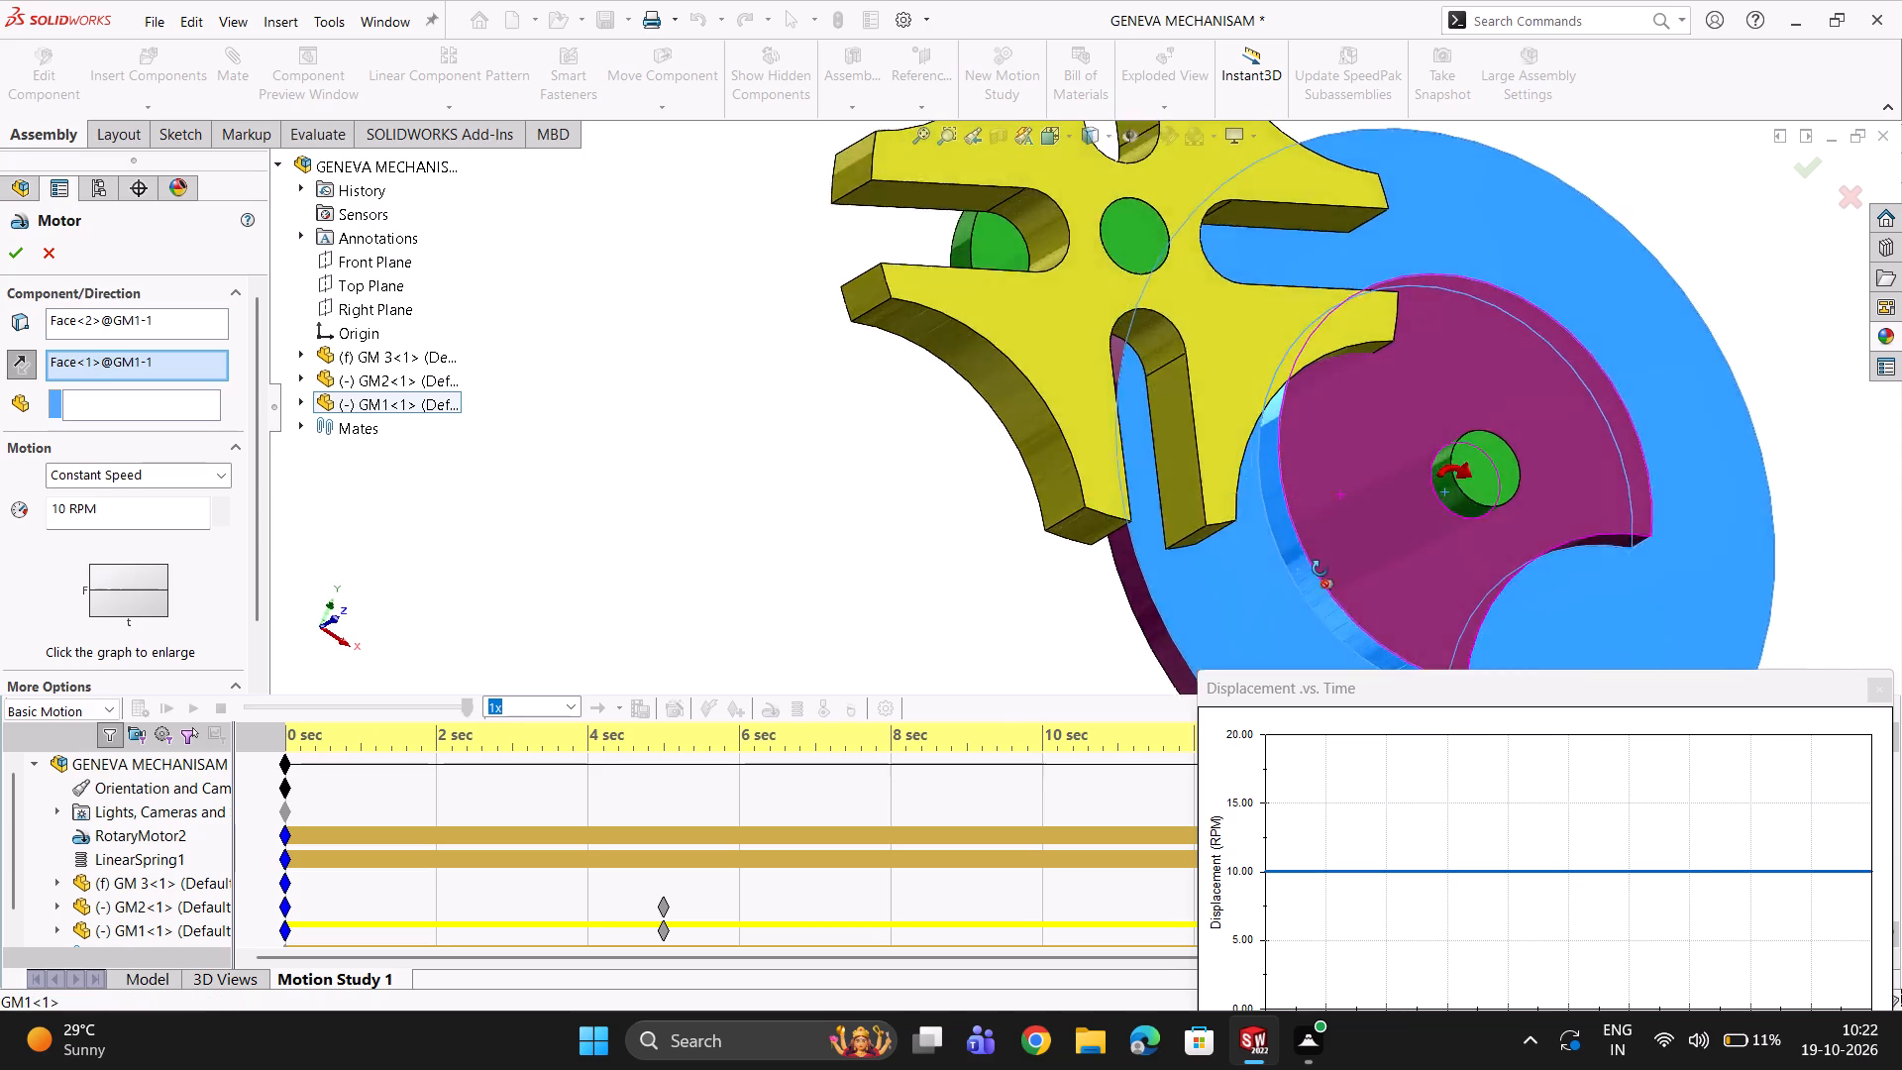
{"action": "middle_click_drag", "start_coordinate": [1319, 568], "coordinate": [1245, 649]}
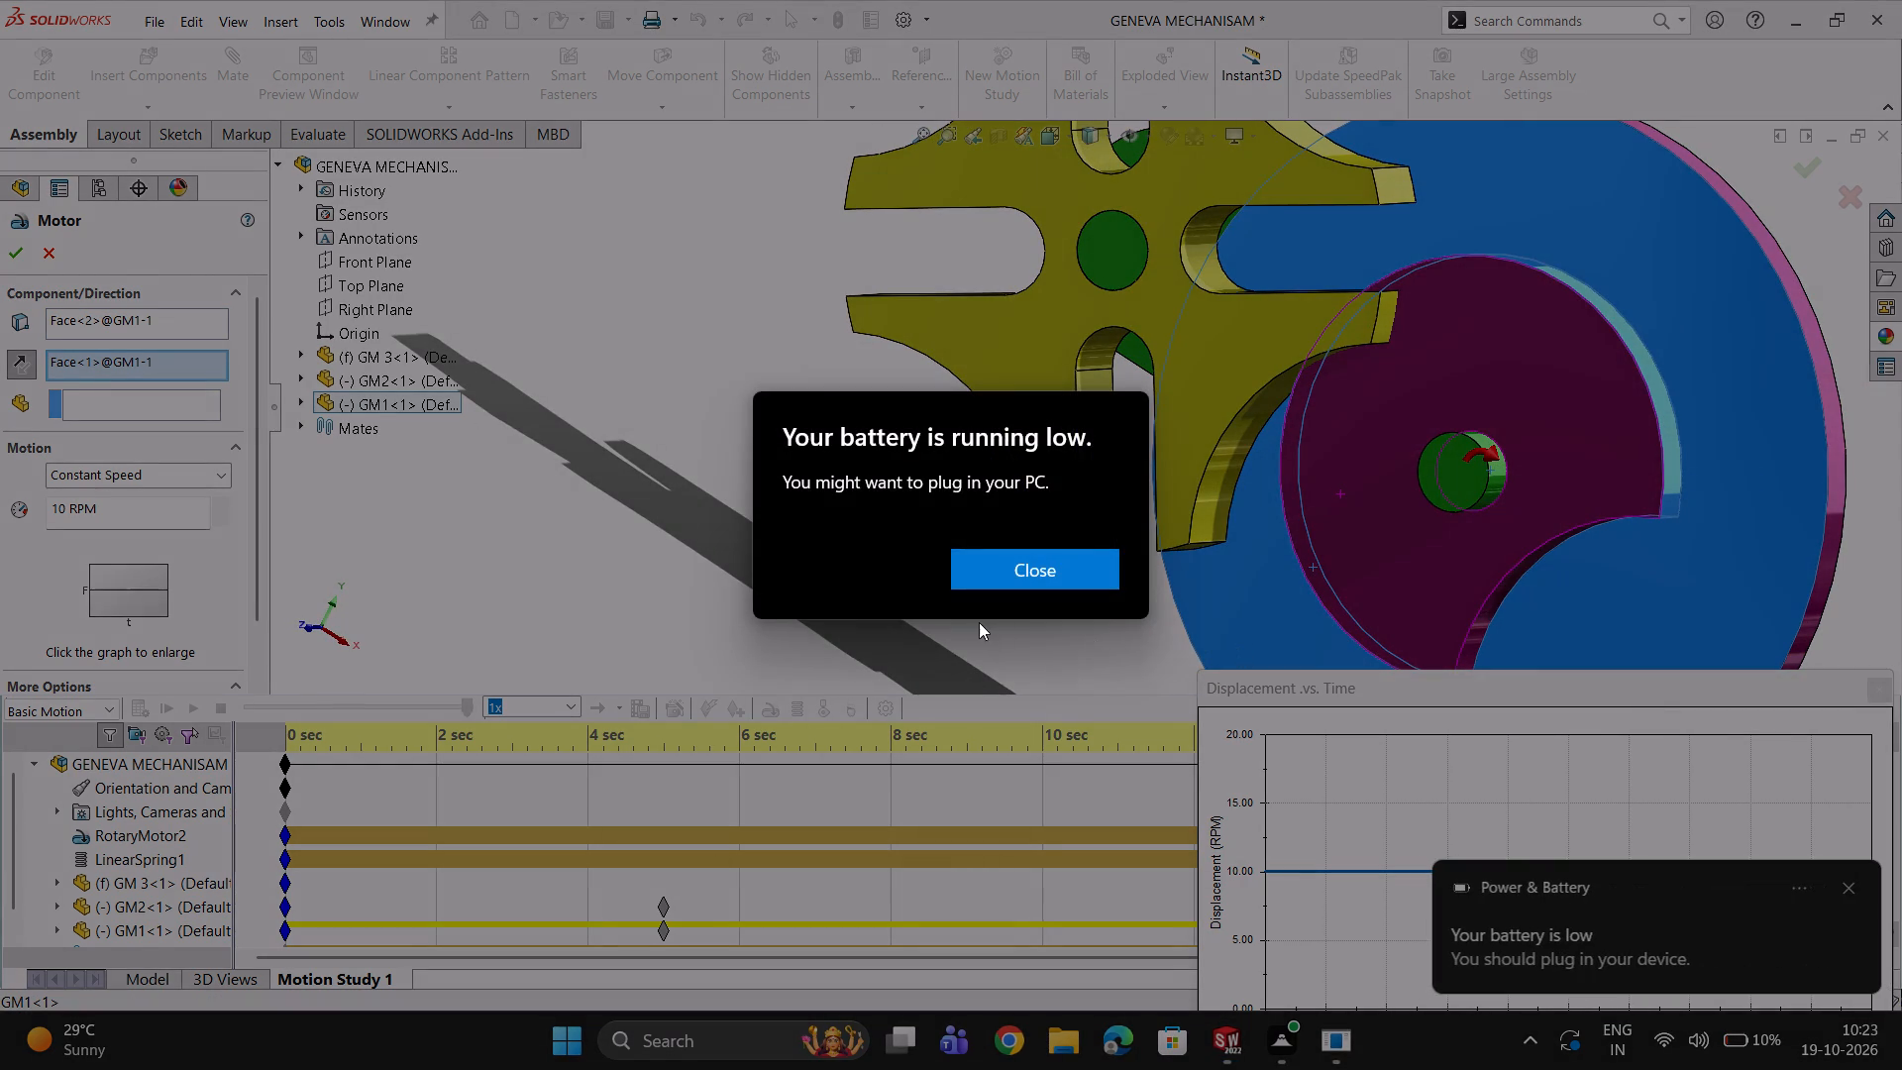
{"action": "left_click", "coordinate": [1021, 565]}
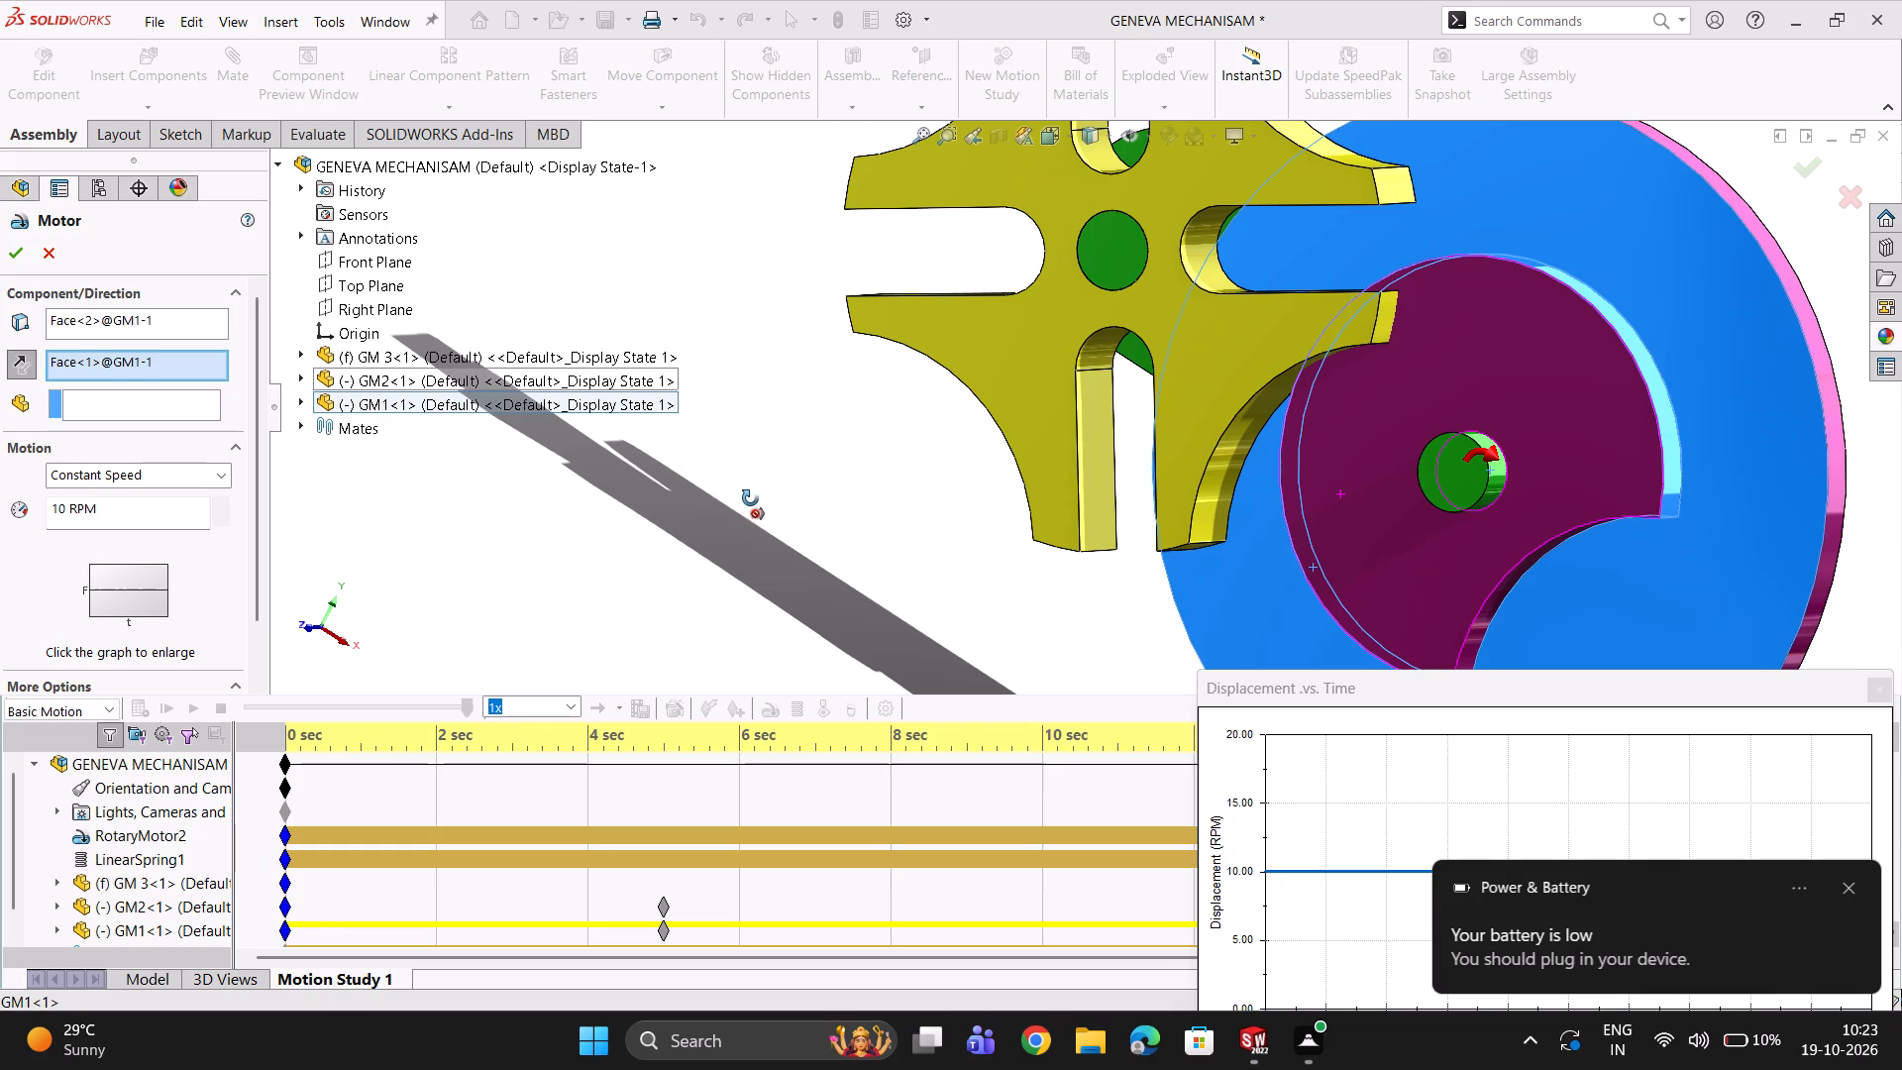
{"action": "left_click", "coordinate": [7, 260]}
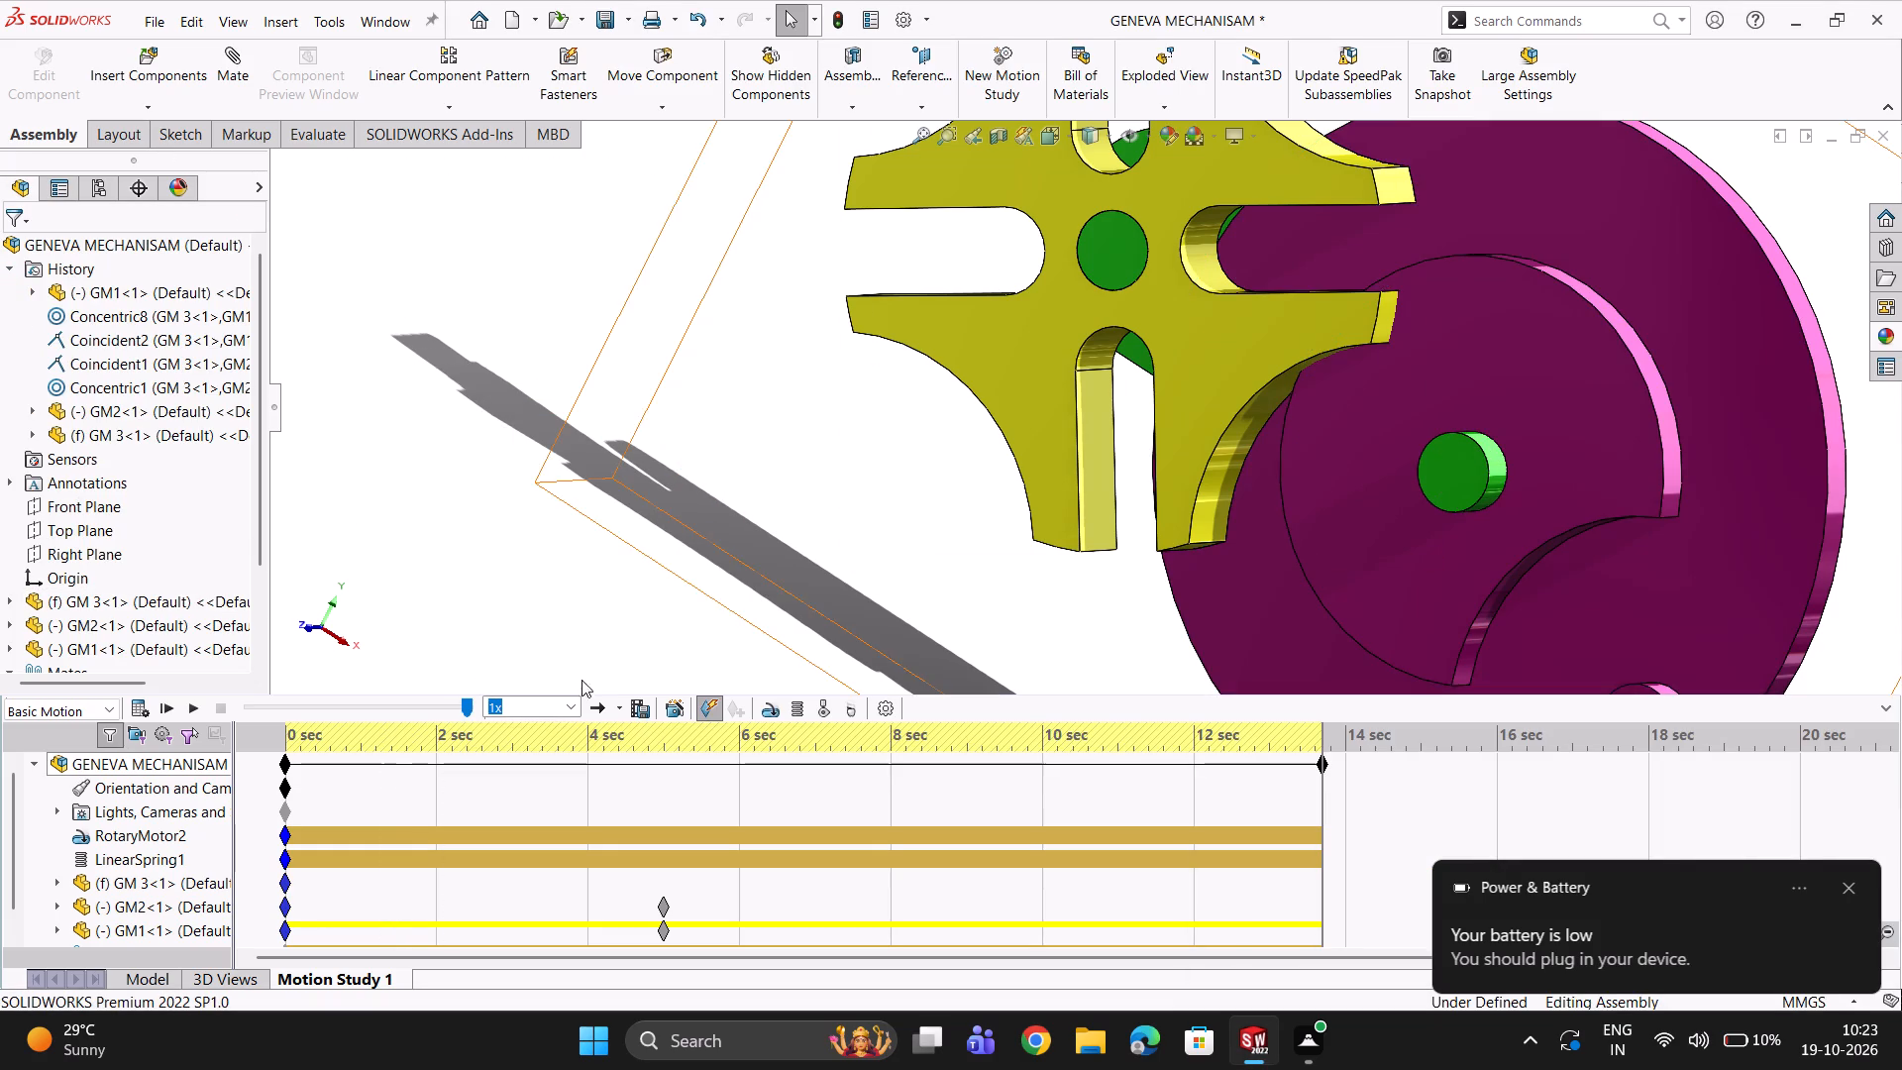
Add a solid body contact between the Geneva wheel GM2 and the drive wheel GM1.
{"action": "scroll", "coordinate": [882, 587], "scroll_direction": "up", "scroll_amount": 2}
{"action": "scroll", "coordinate": [1076, 507], "scroll_direction": "down", "scroll_amount": 1}
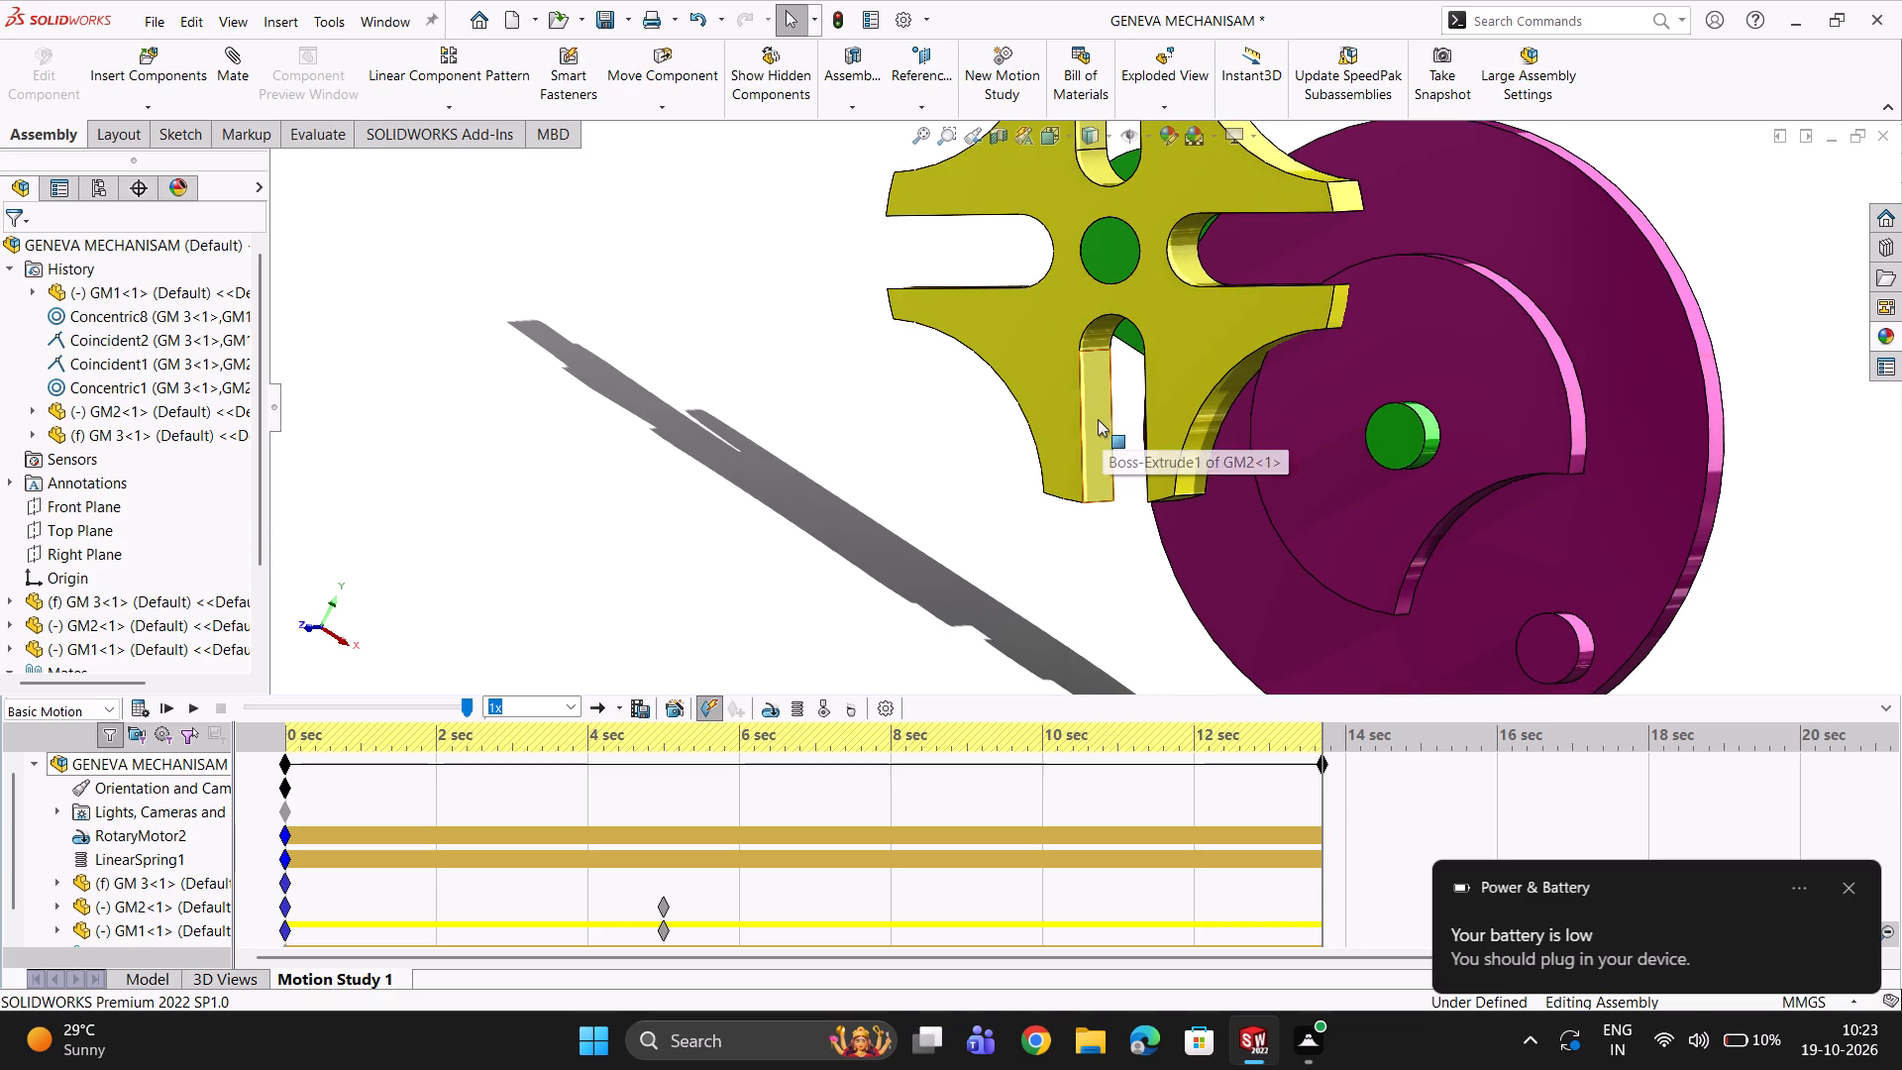
{"action": "left_click", "coordinate": [826, 705]}
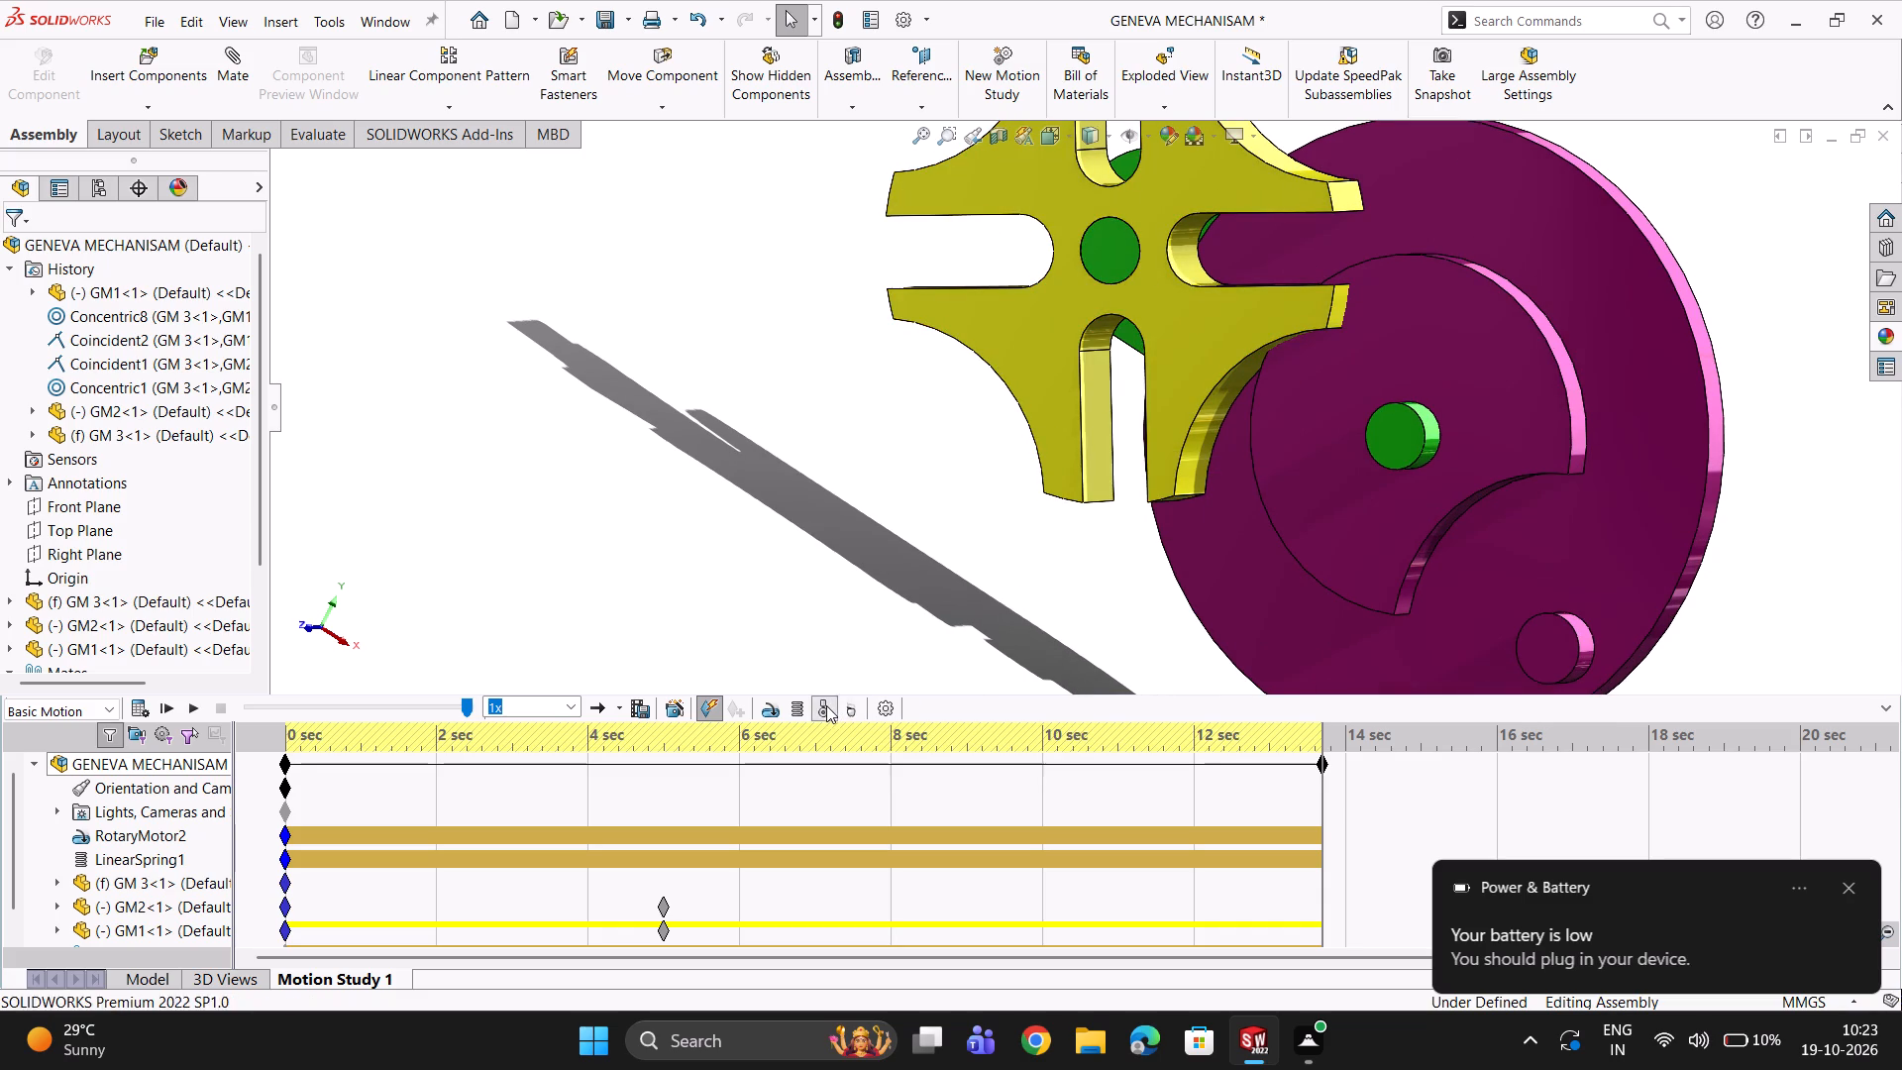
{"action": "left_click", "coordinate": [1092, 287]}
{"action": "left_click", "coordinate": [1218, 485]}
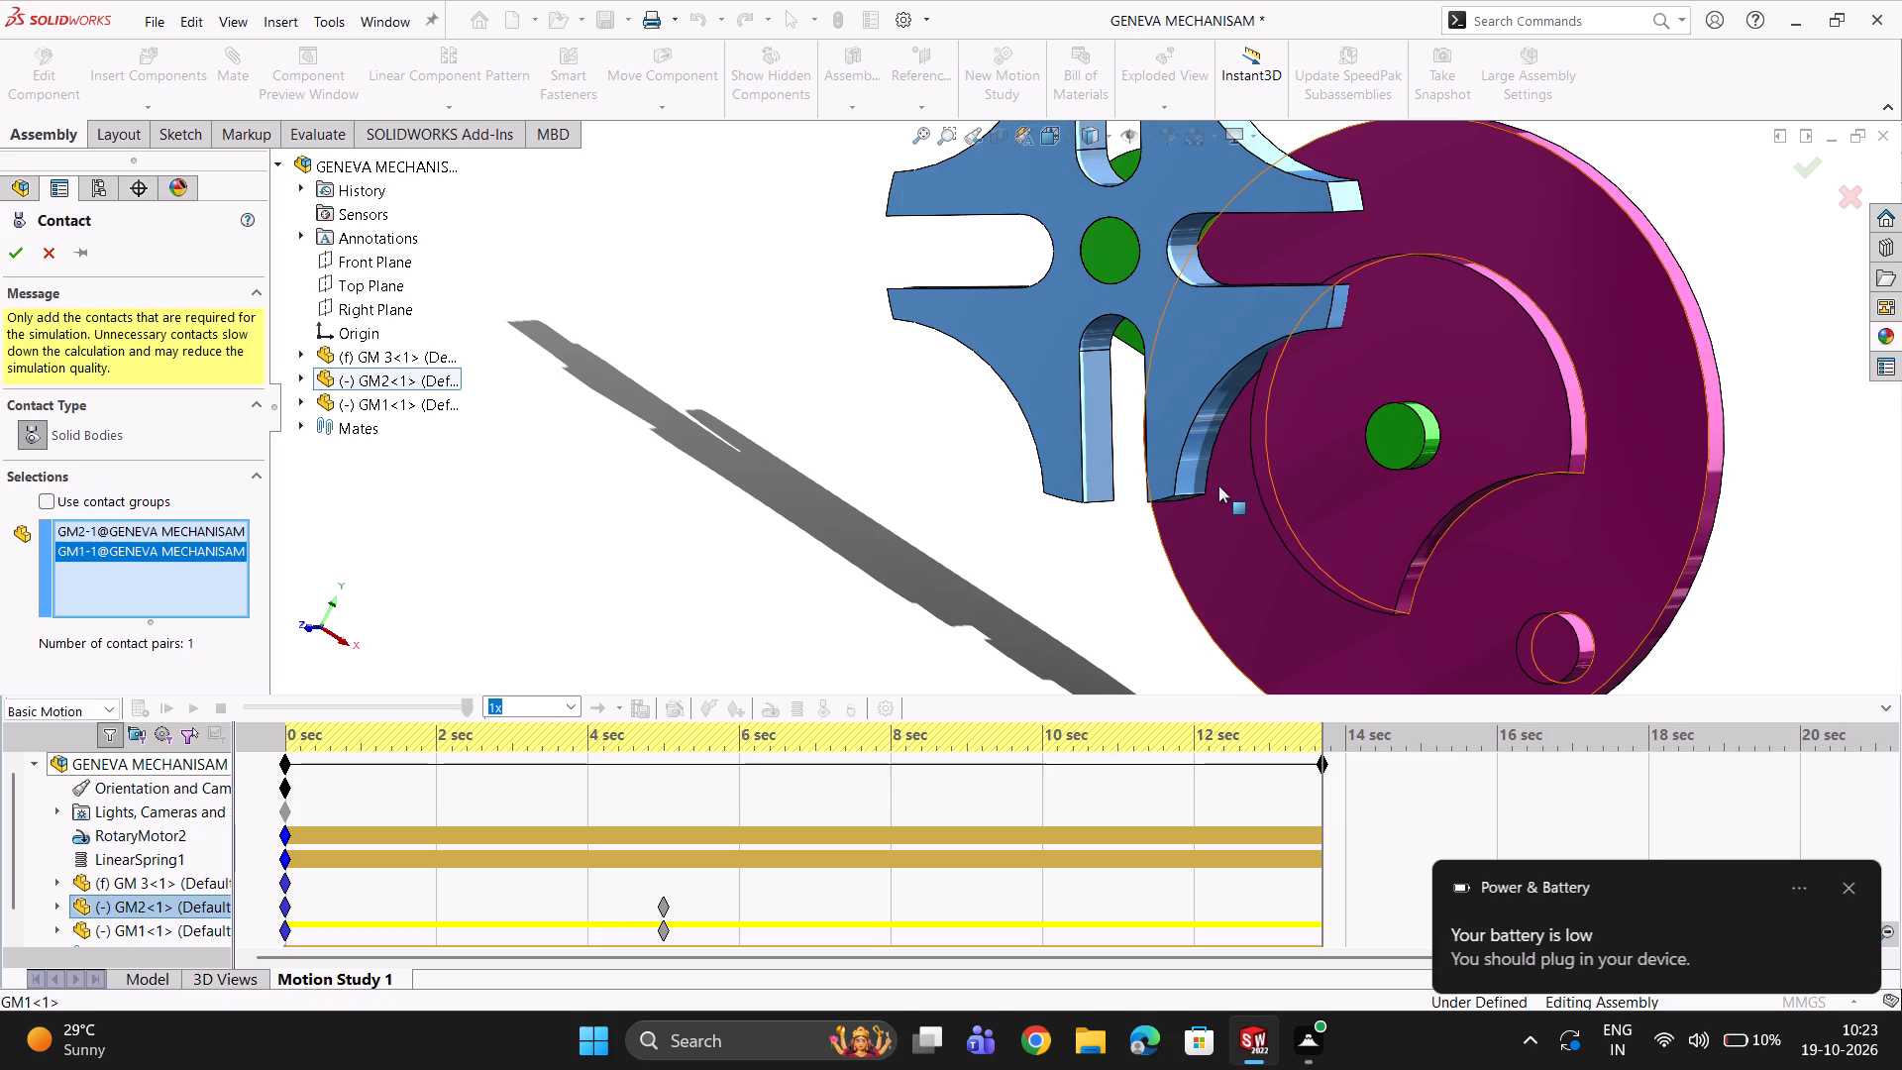
{"action": "left_click", "coordinate": [19, 255]}
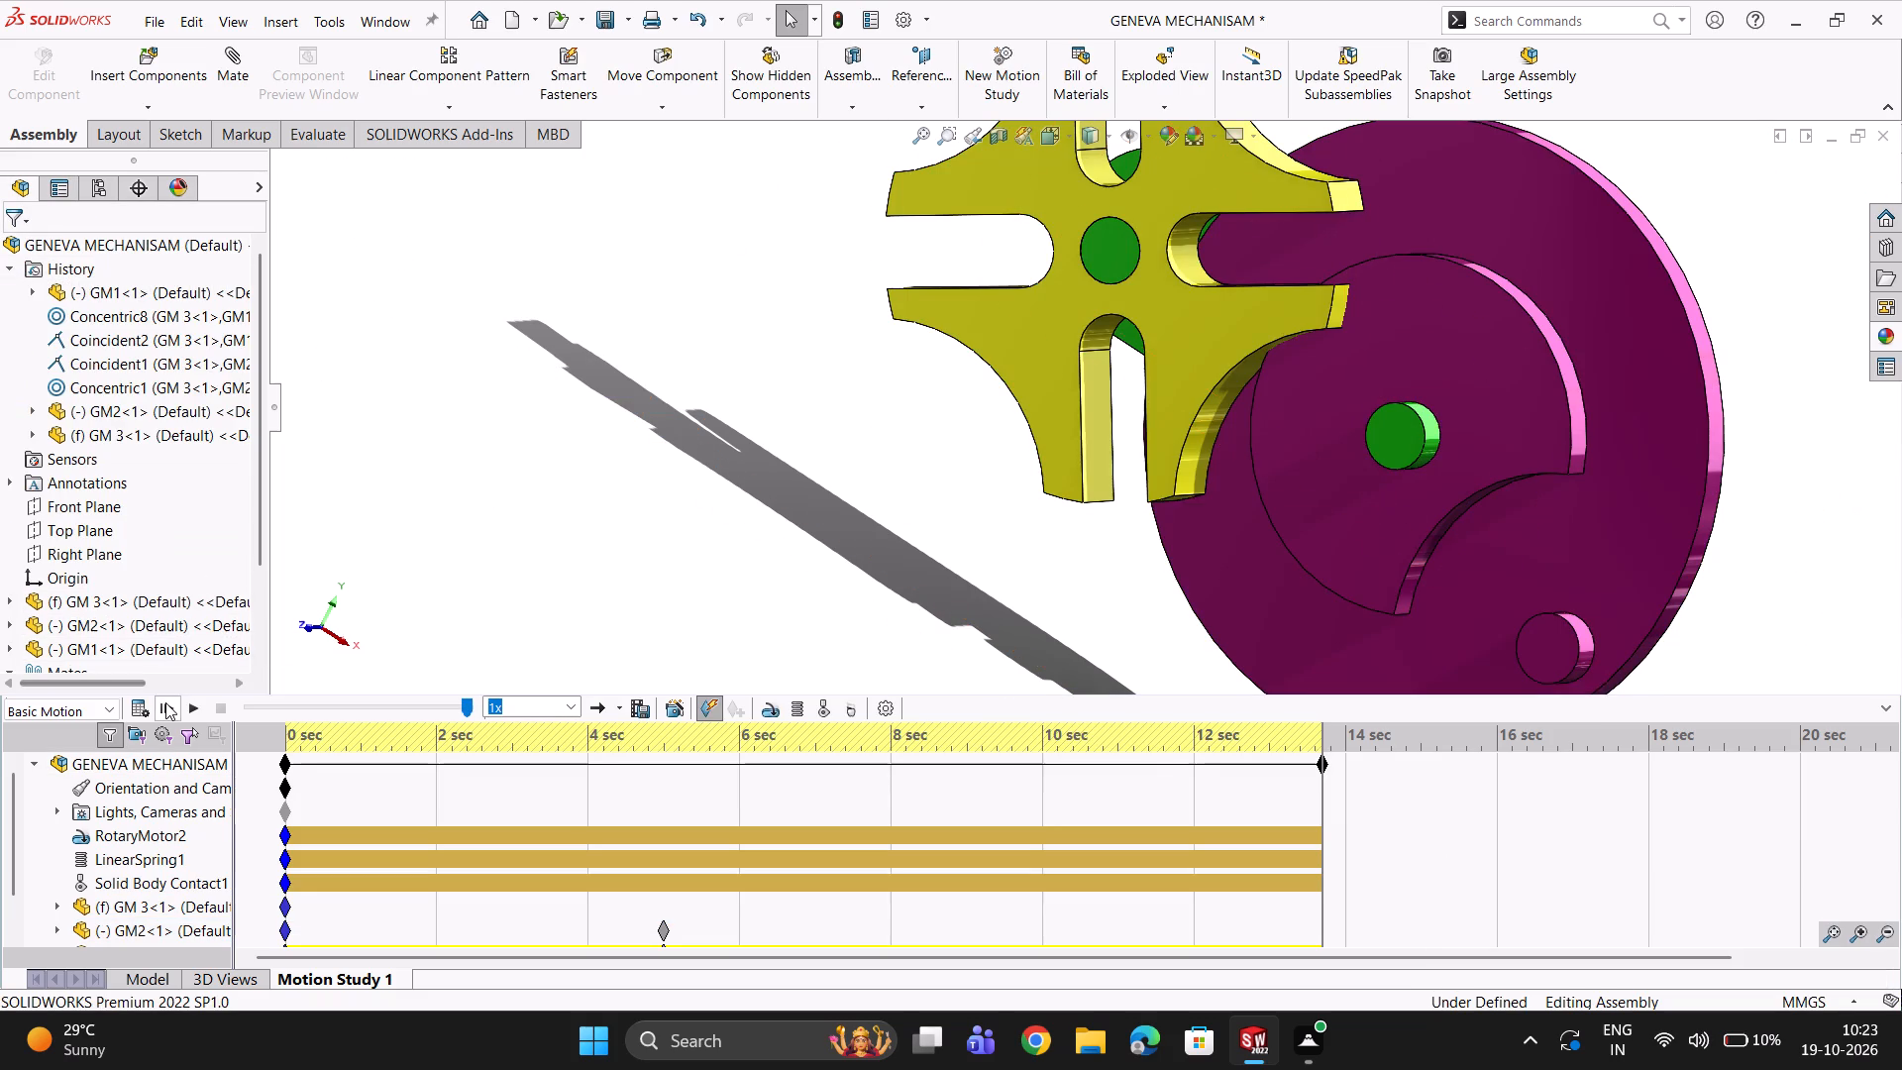
Run the motion study from the start and watch whether the drive pin indexes the Geneva wheel.
{"action": "left_click", "coordinate": [165, 702]}
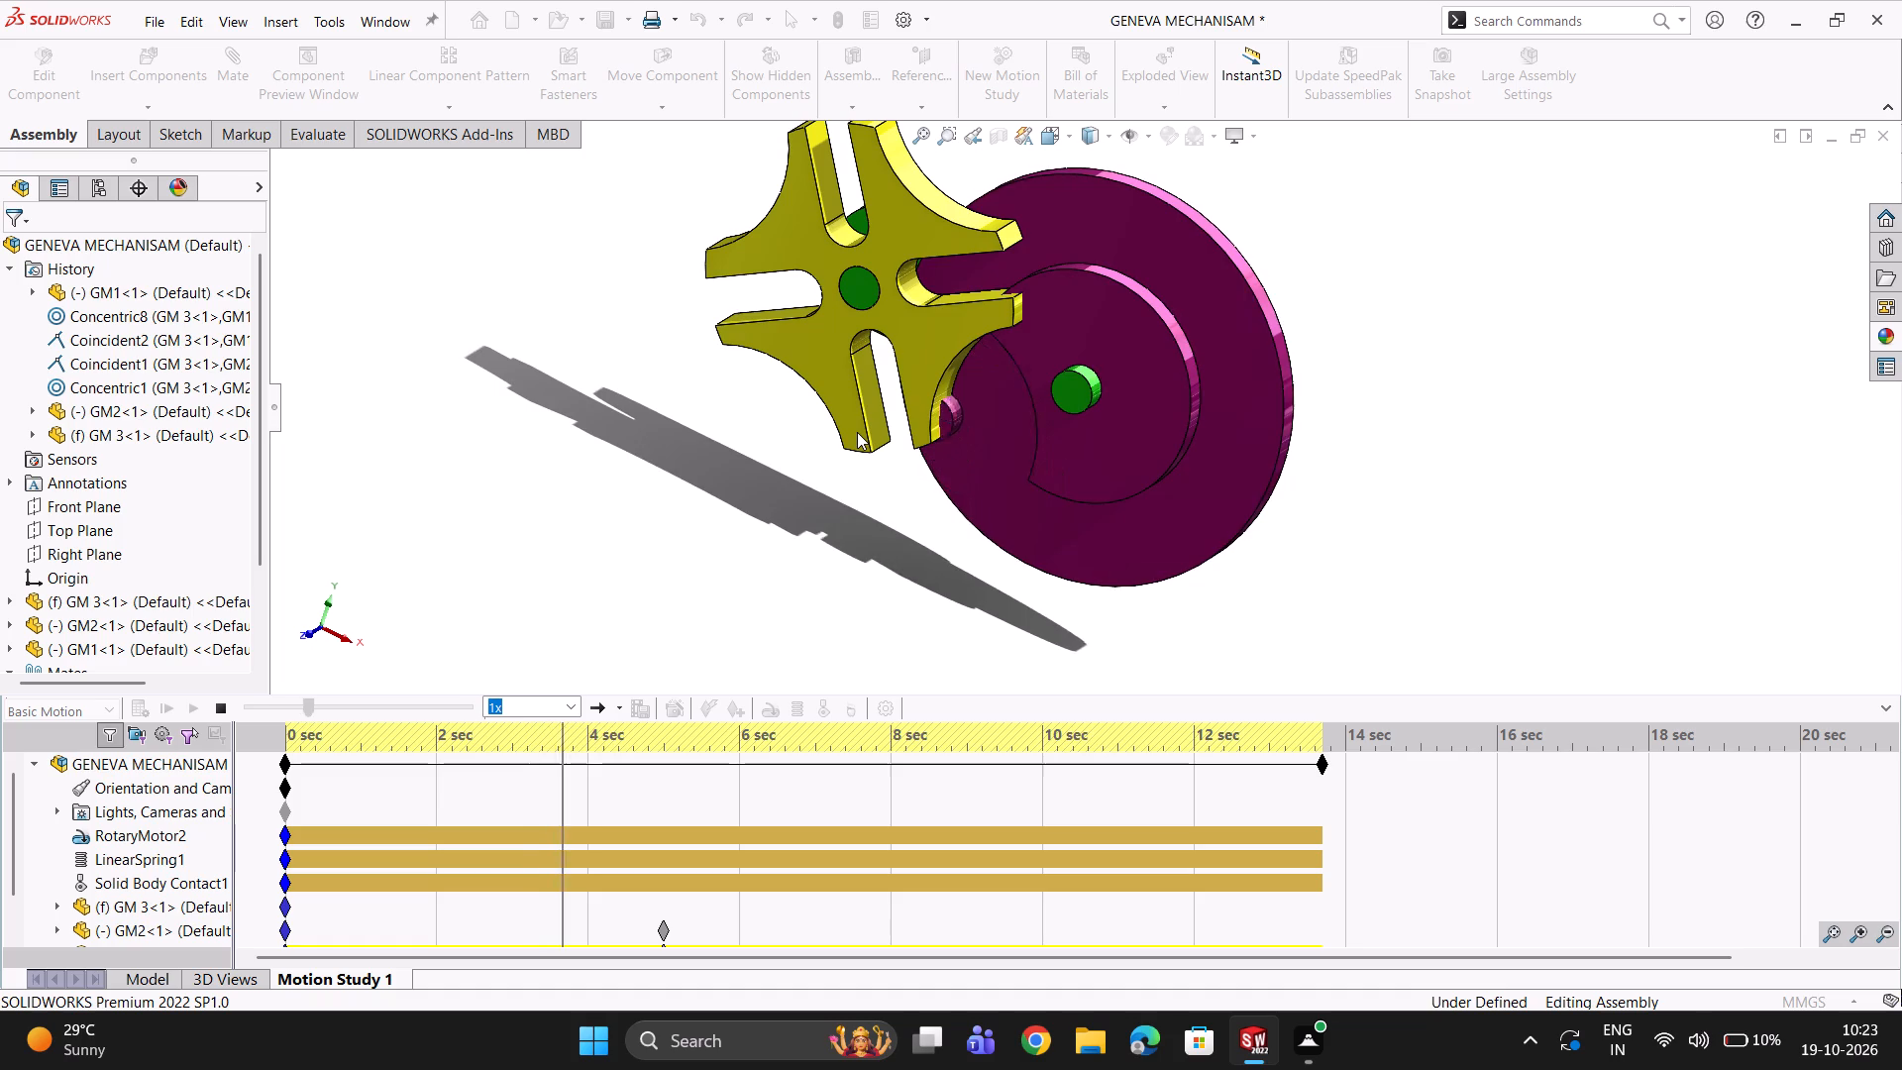
{"action": "scroll", "coordinate": [909, 372], "scroll_direction": "up", "scroll_amount": 2}
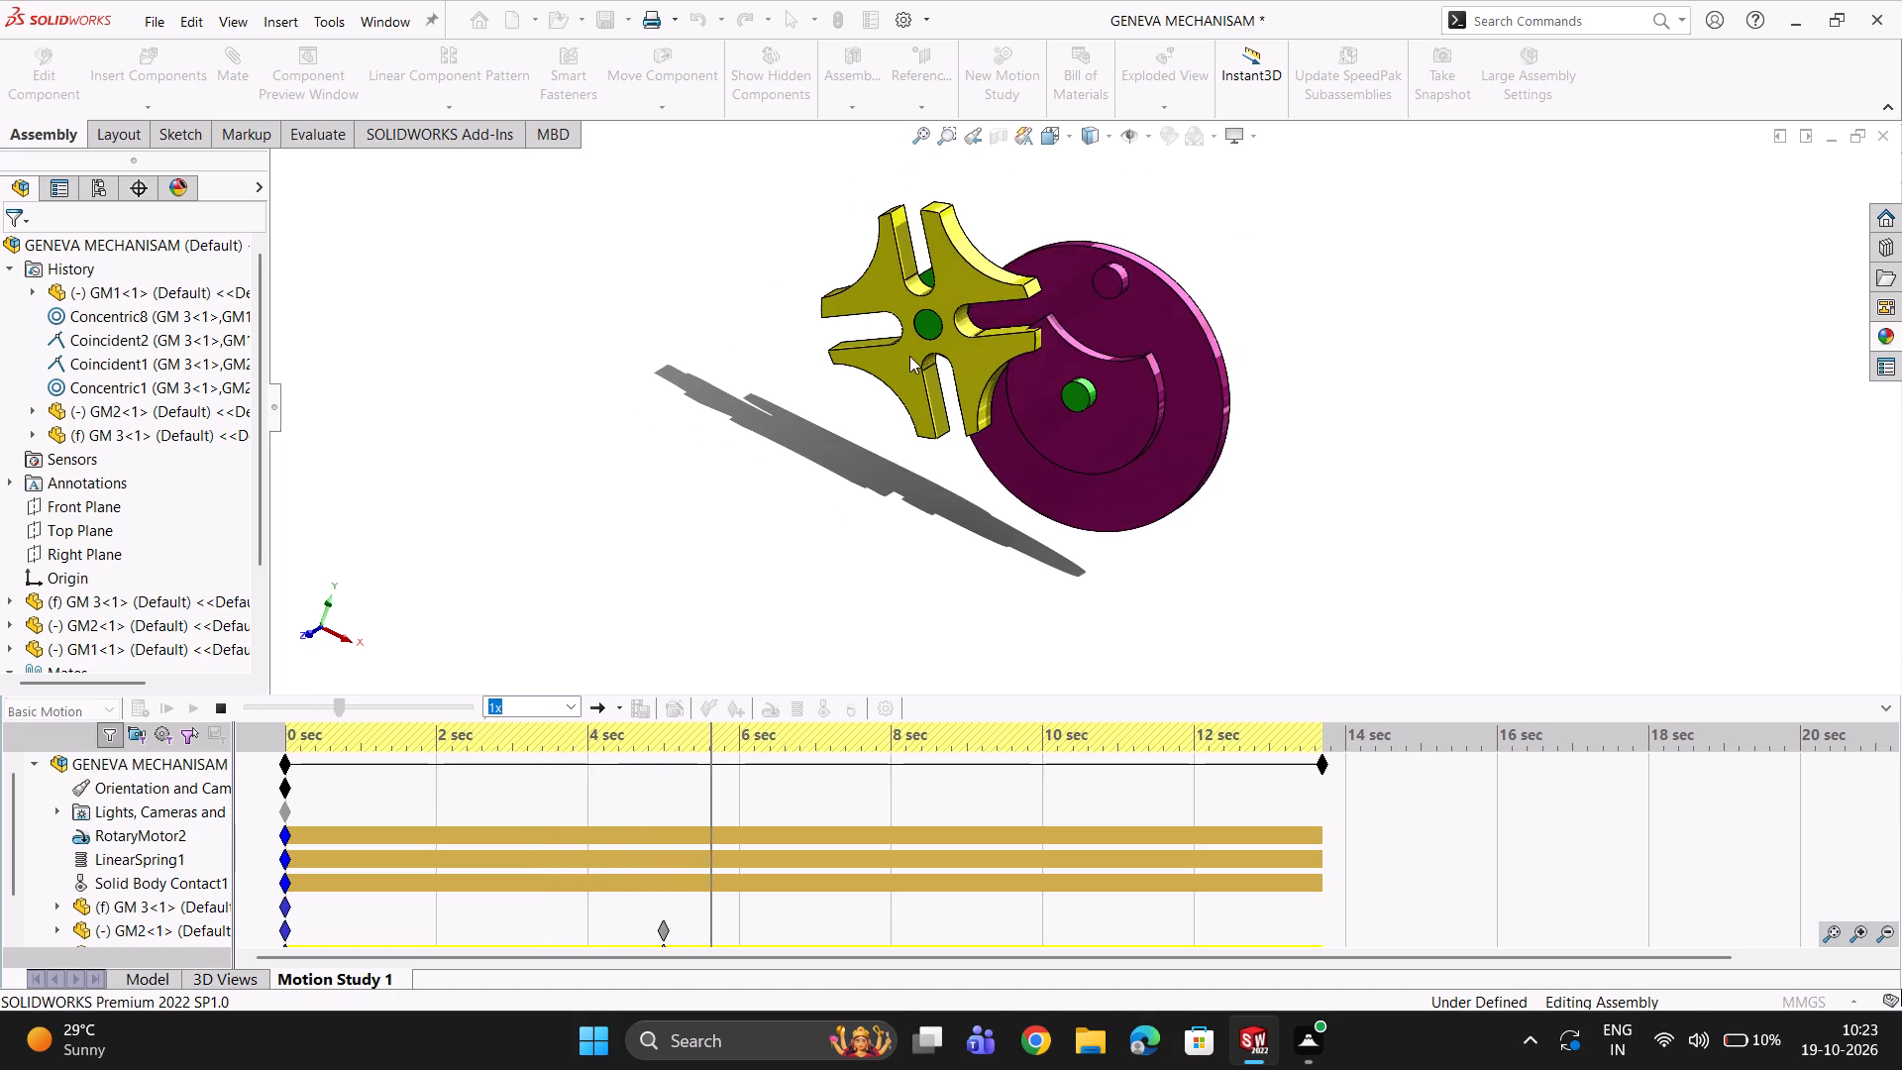
{"action": "left_click", "coordinate": [883, 295]}
{"action": "left_click_drag", "start_coordinate": [883, 298], "coordinate": [875, 310]}
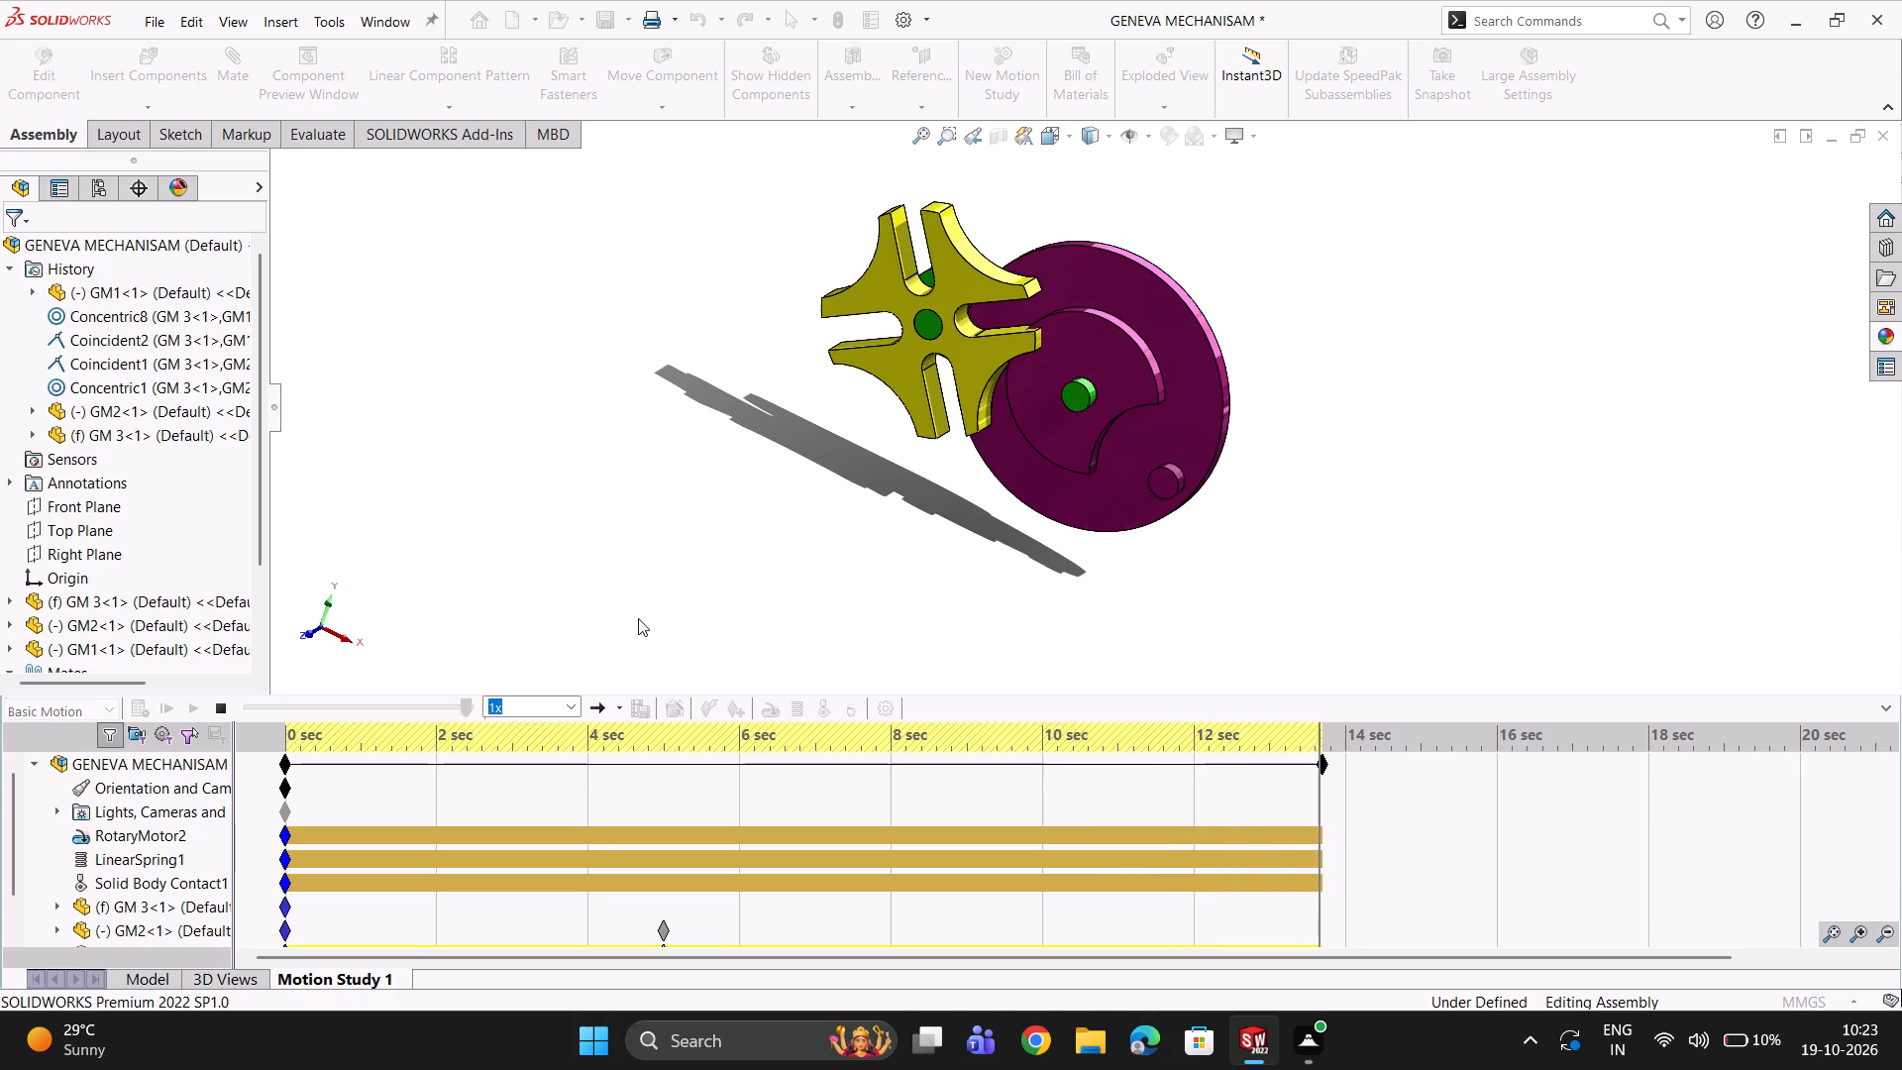
Nudge the Geneva wheel about its shaft and turn the drive wheel by hand until its pin sits near the disc's lower edge.
{"action": "scroll", "coordinate": [786, 489], "scroll_direction": "down", "scroll_amount": 2}
{"action": "scroll", "coordinate": [990, 349], "scroll_direction": "up", "scroll_amount": 2}
{"action": "left_click_drag", "start_coordinate": [1008, 325], "coordinate": [1013, 359]}
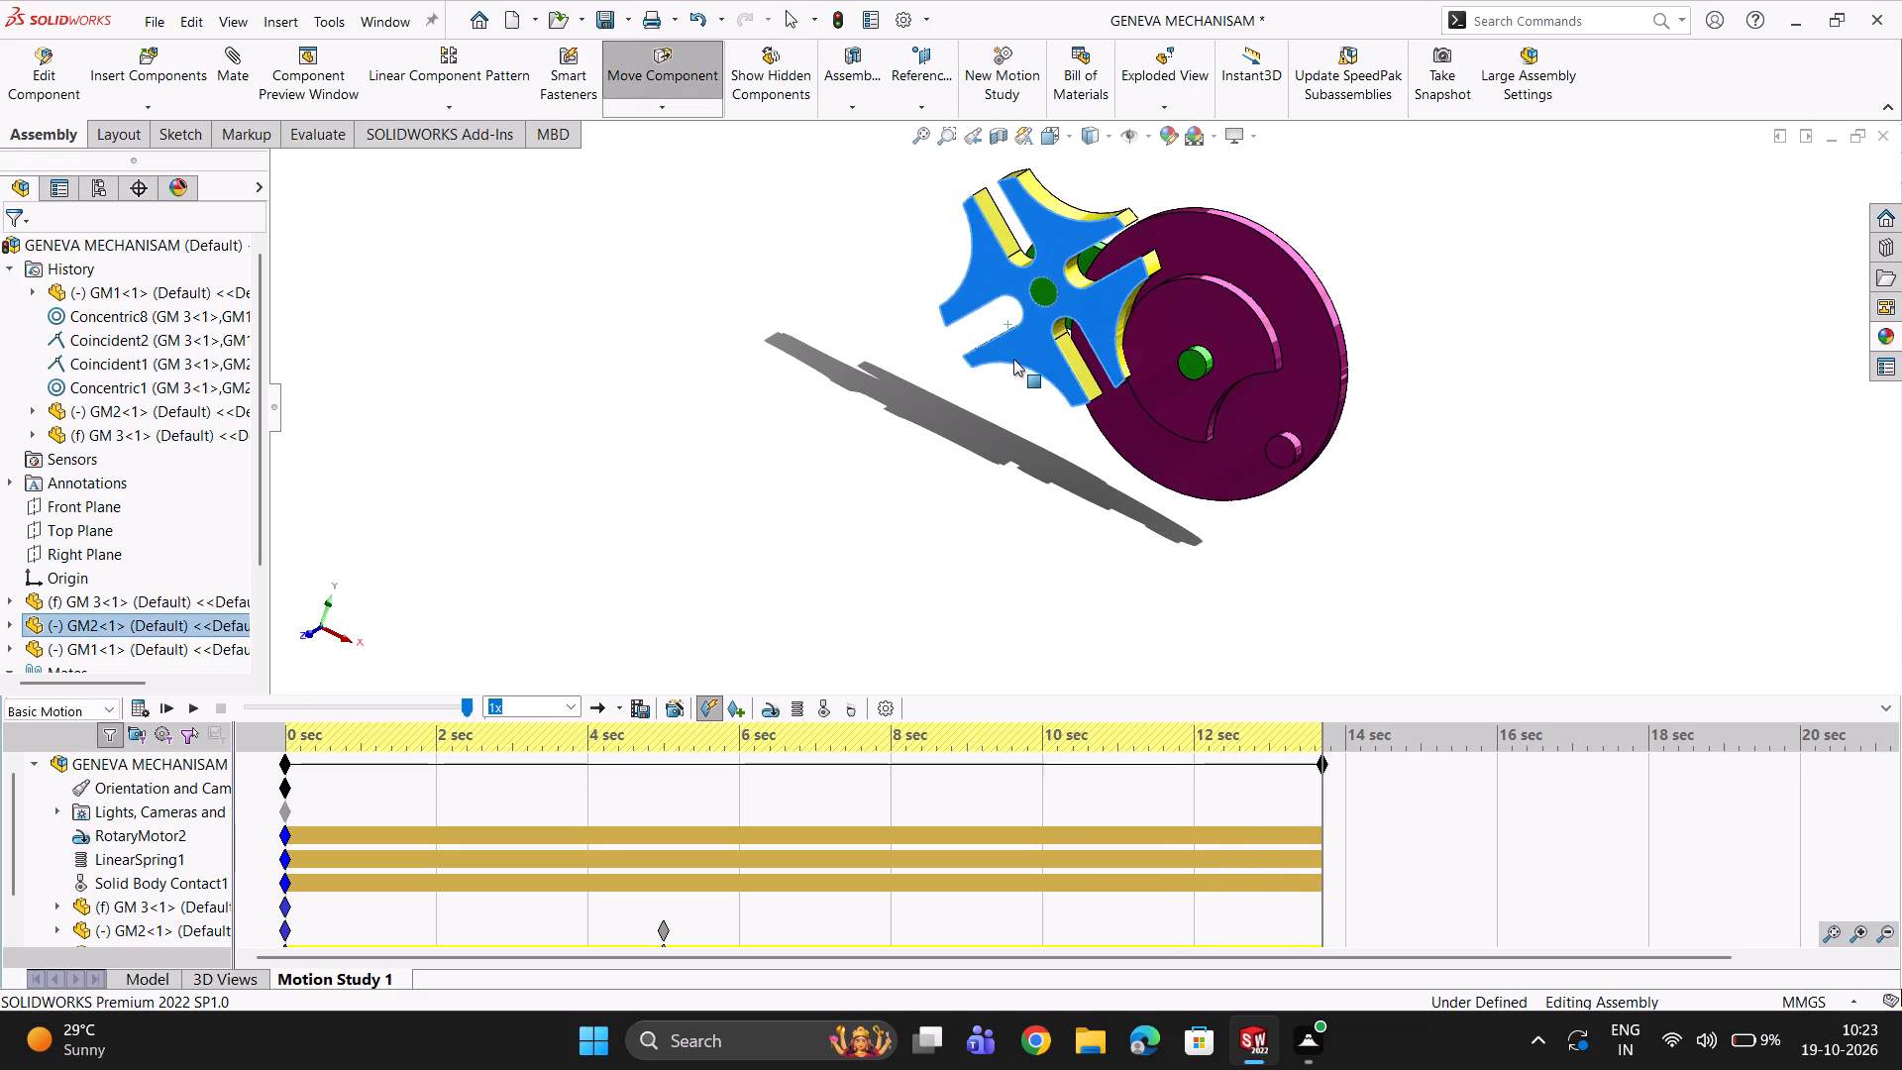
{"action": "left_click_drag", "start_coordinate": [1013, 359], "coordinate": [1005, 358]}
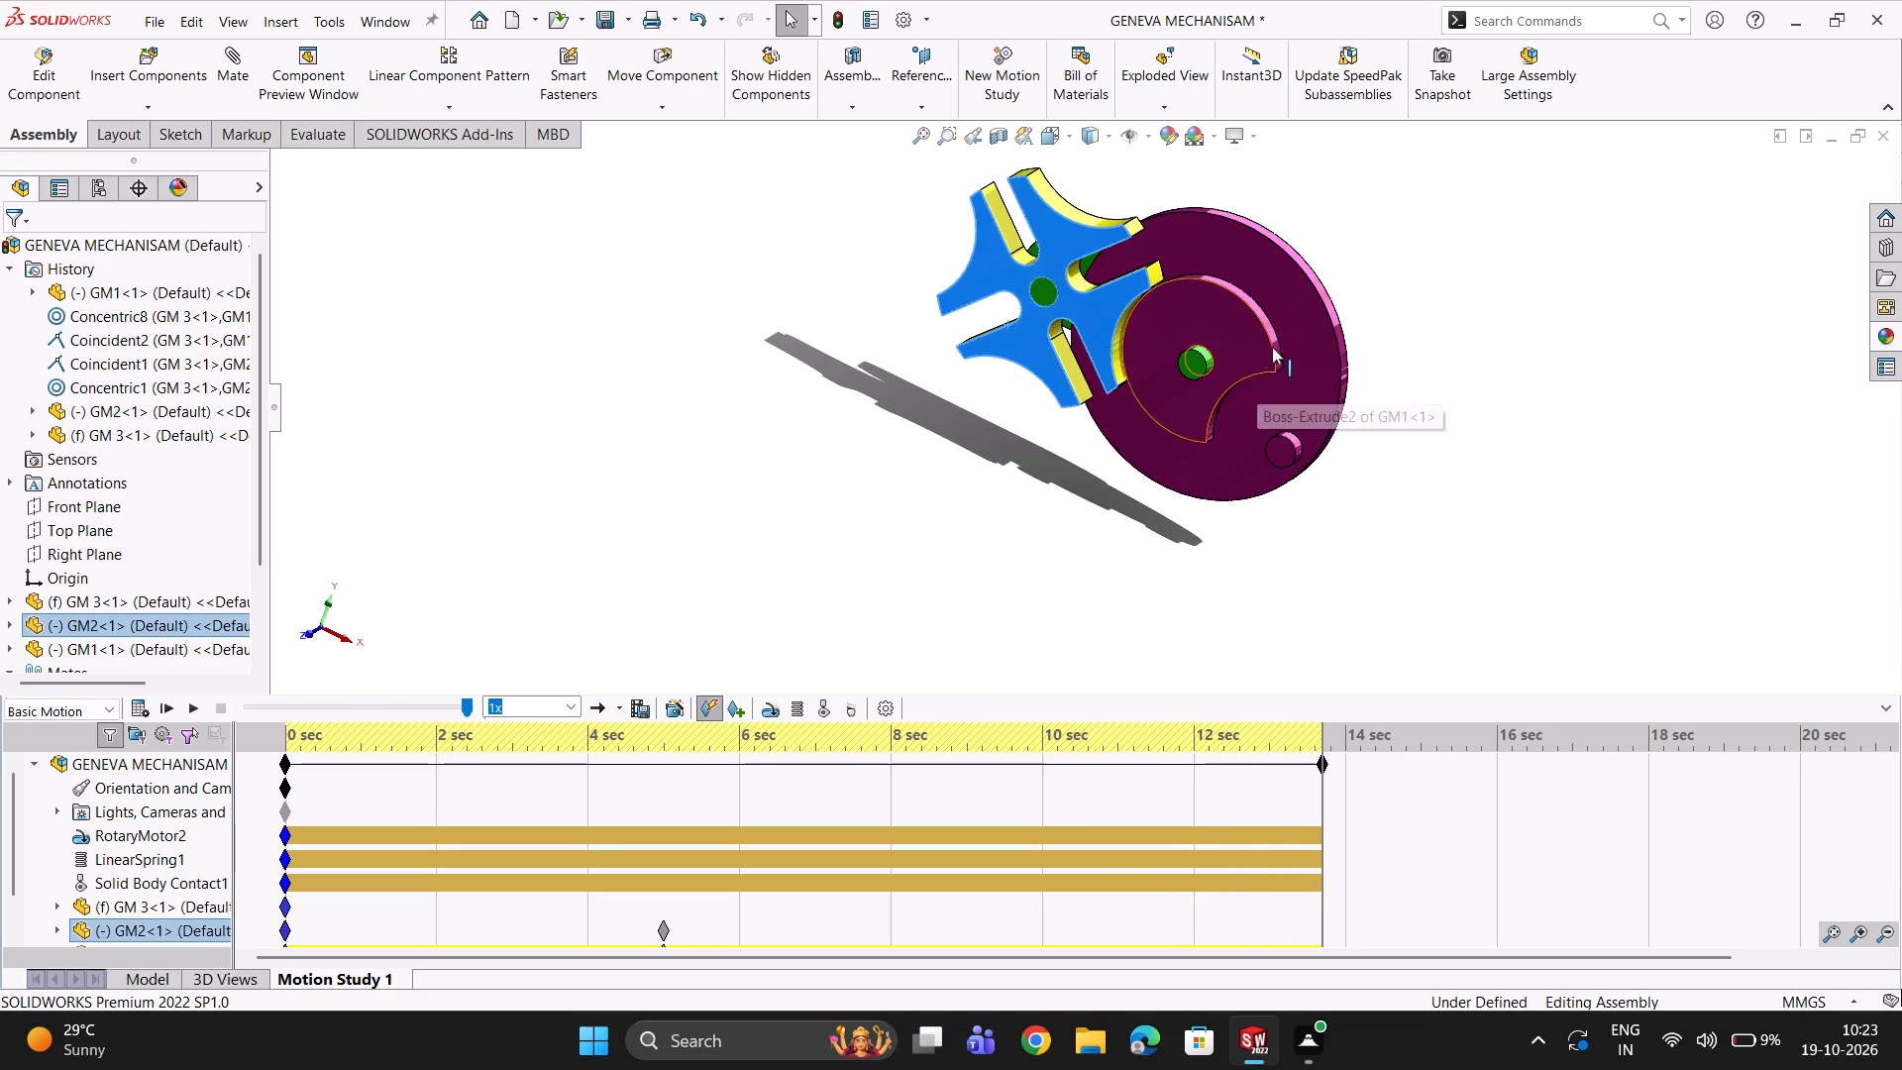
{"action": "left_click_drag", "start_coordinate": [1303, 328], "coordinate": [1273, 615]}
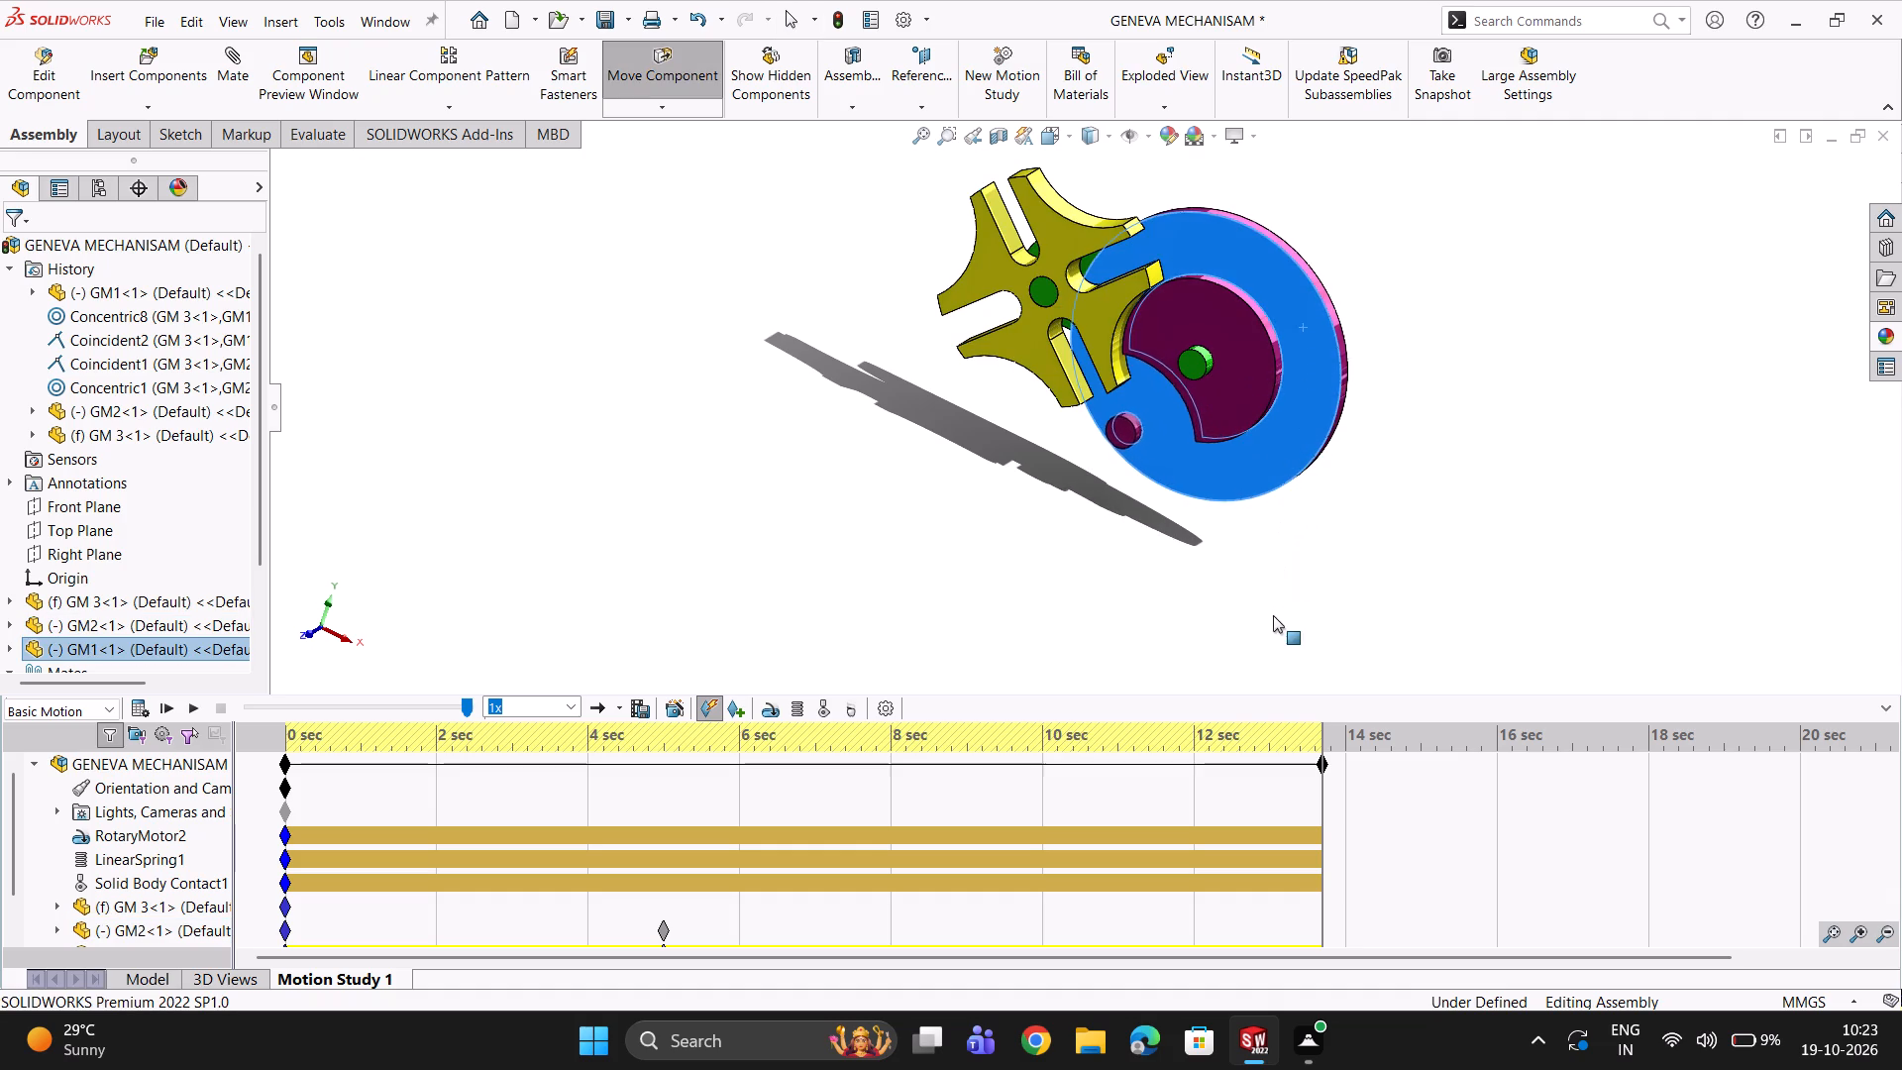
{"action": "left_click_drag", "start_coordinate": [1273, 615], "coordinate": [1278, 707]}
{"action": "left_click_drag", "start_coordinate": [1282, 731], "coordinate": [1284, 786]}
{"action": "left_click", "coordinate": [1284, 791]}
{"action": "left_click_drag", "start_coordinate": [1224, 278], "coordinate": [1231, 369]}
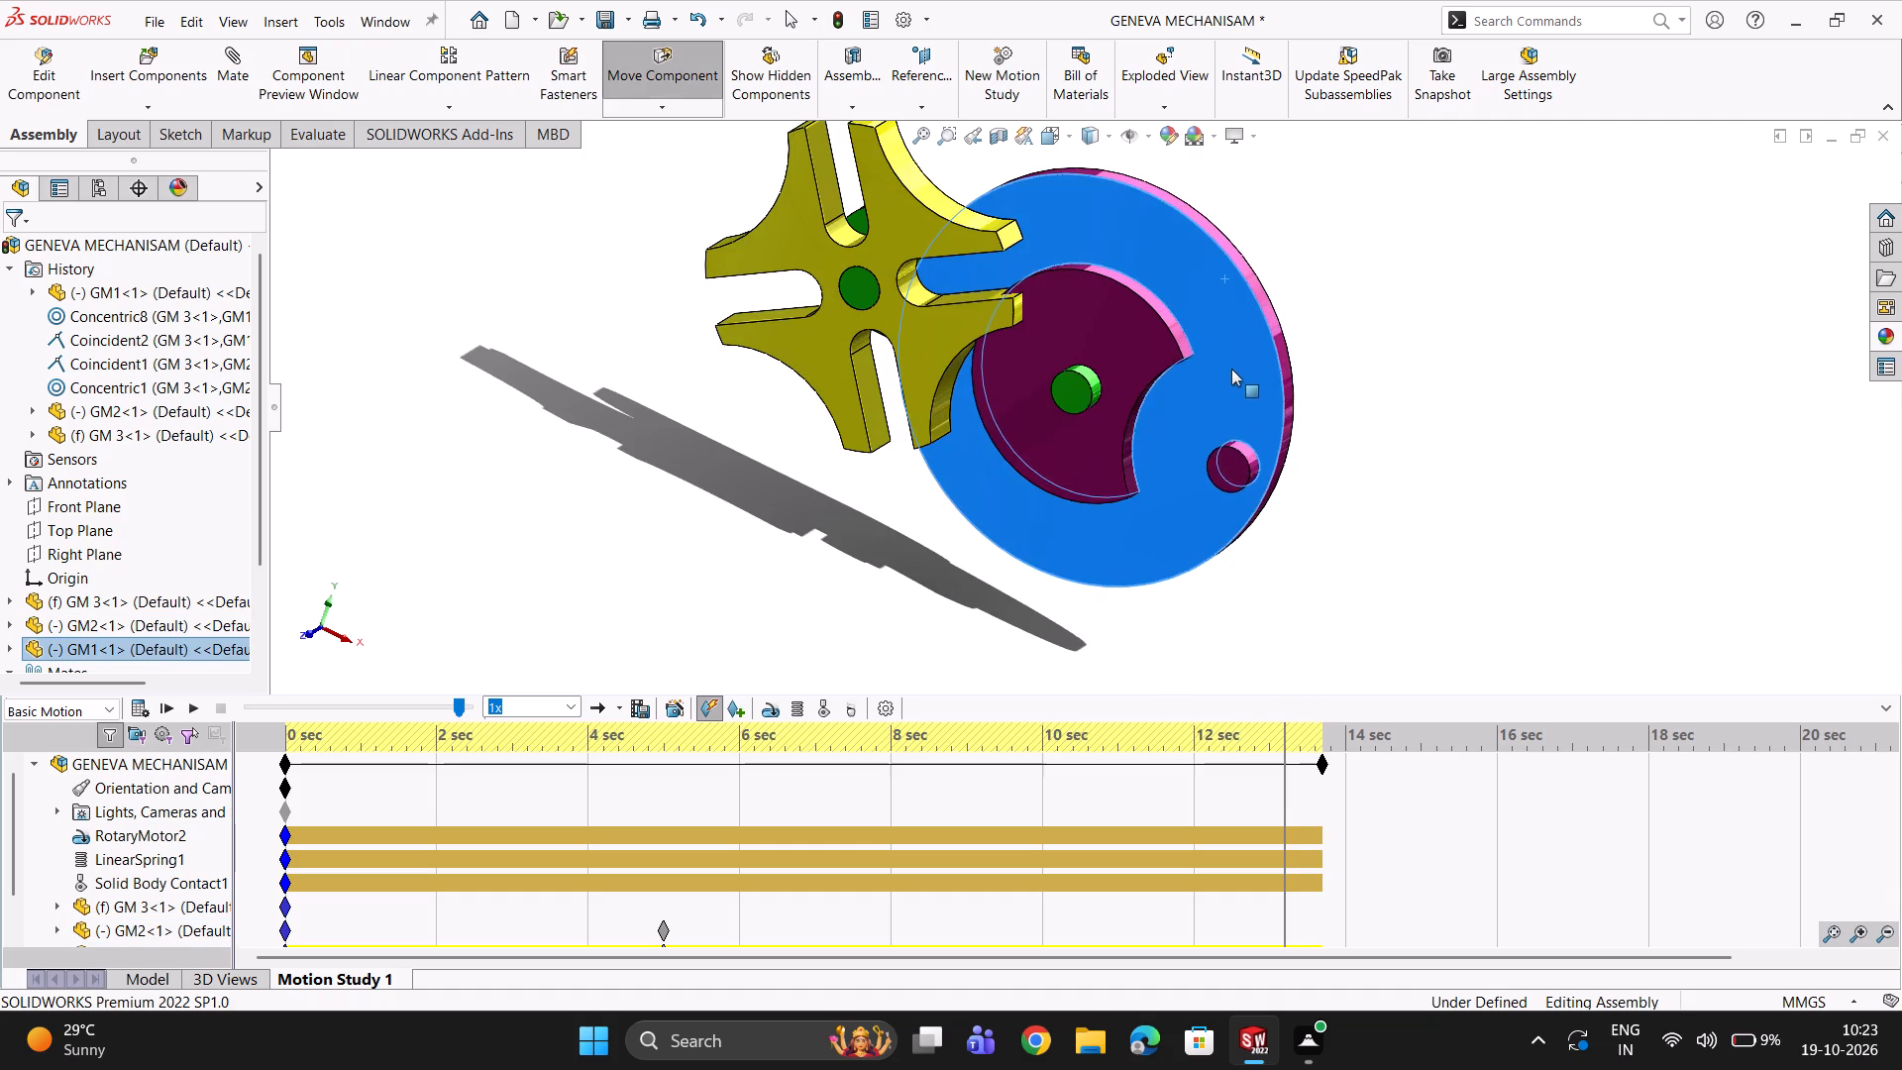
{"action": "left_click_drag", "start_coordinate": [1231, 369], "coordinate": [1192, 524]}
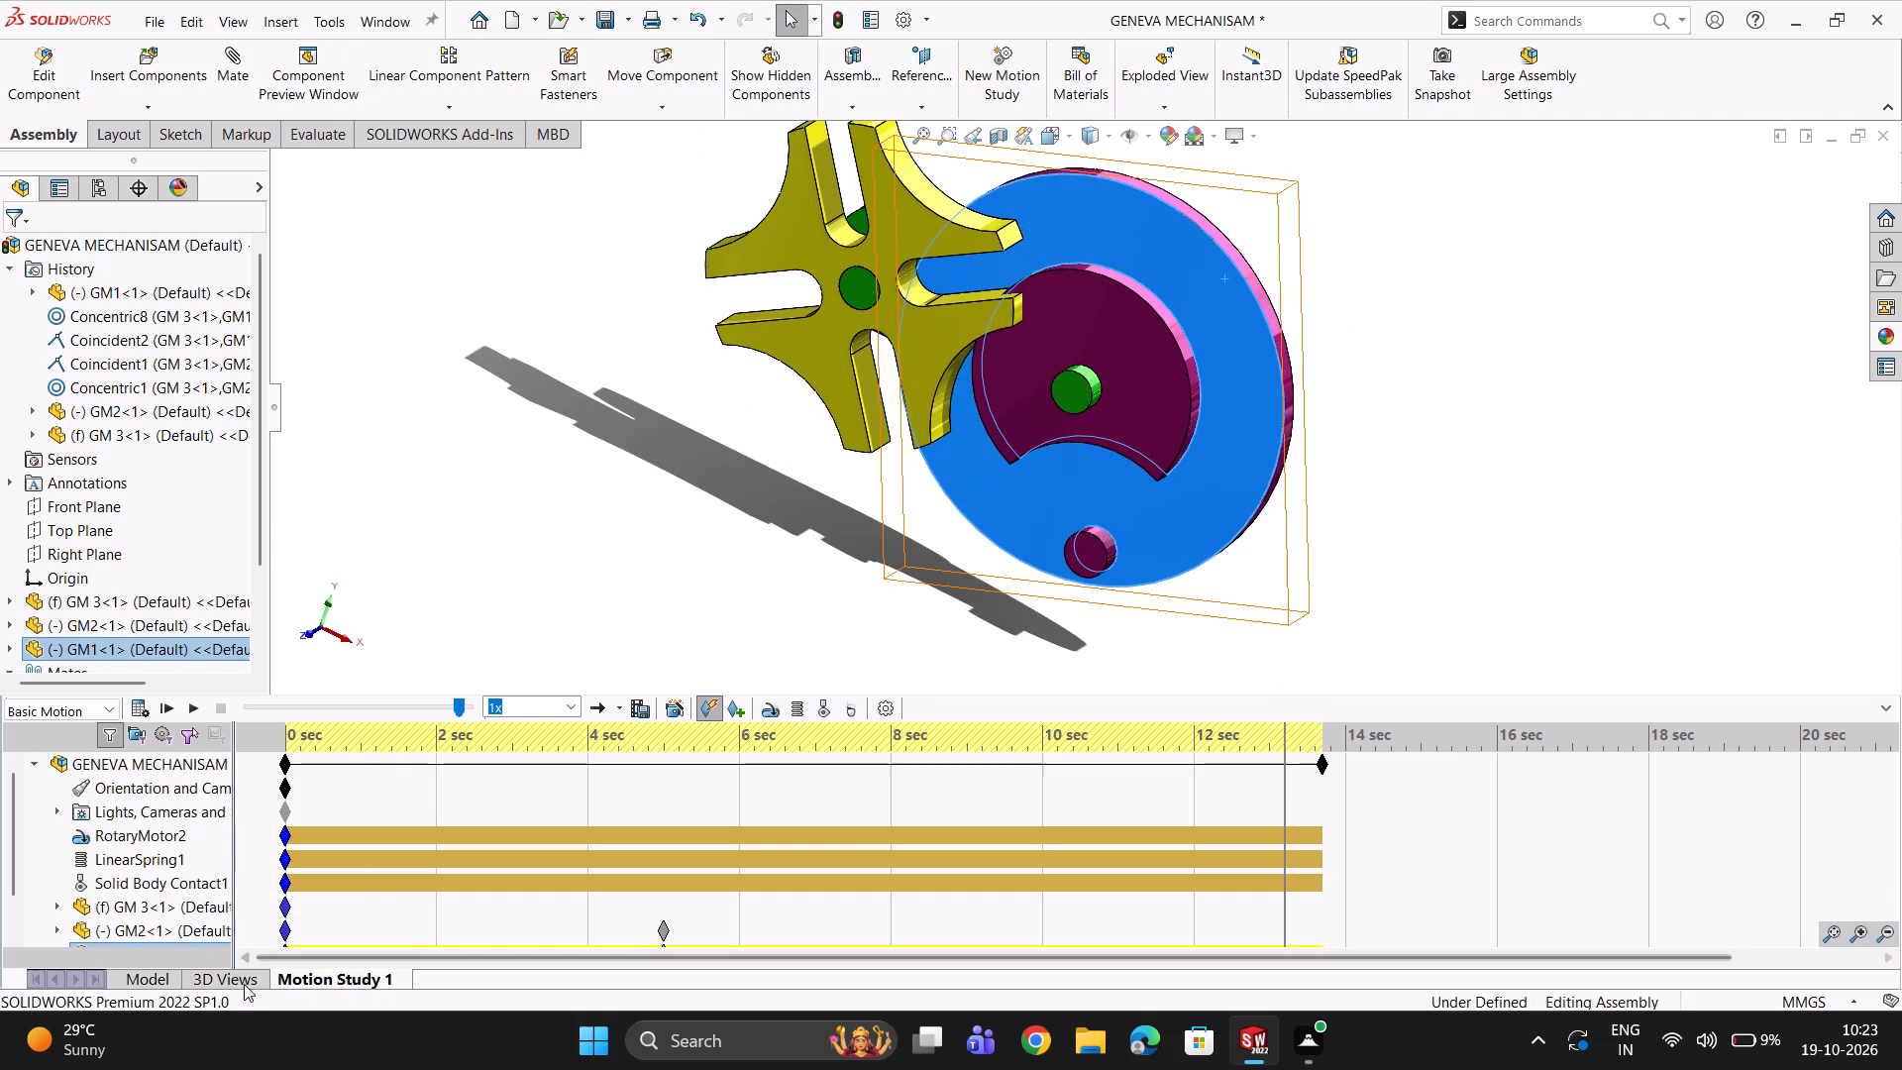
Delete RotaryMotor2 from the motion study.
{"action": "left_click", "coordinate": [165, 835]}
{"action": "right_click", "coordinate": [165, 835]}
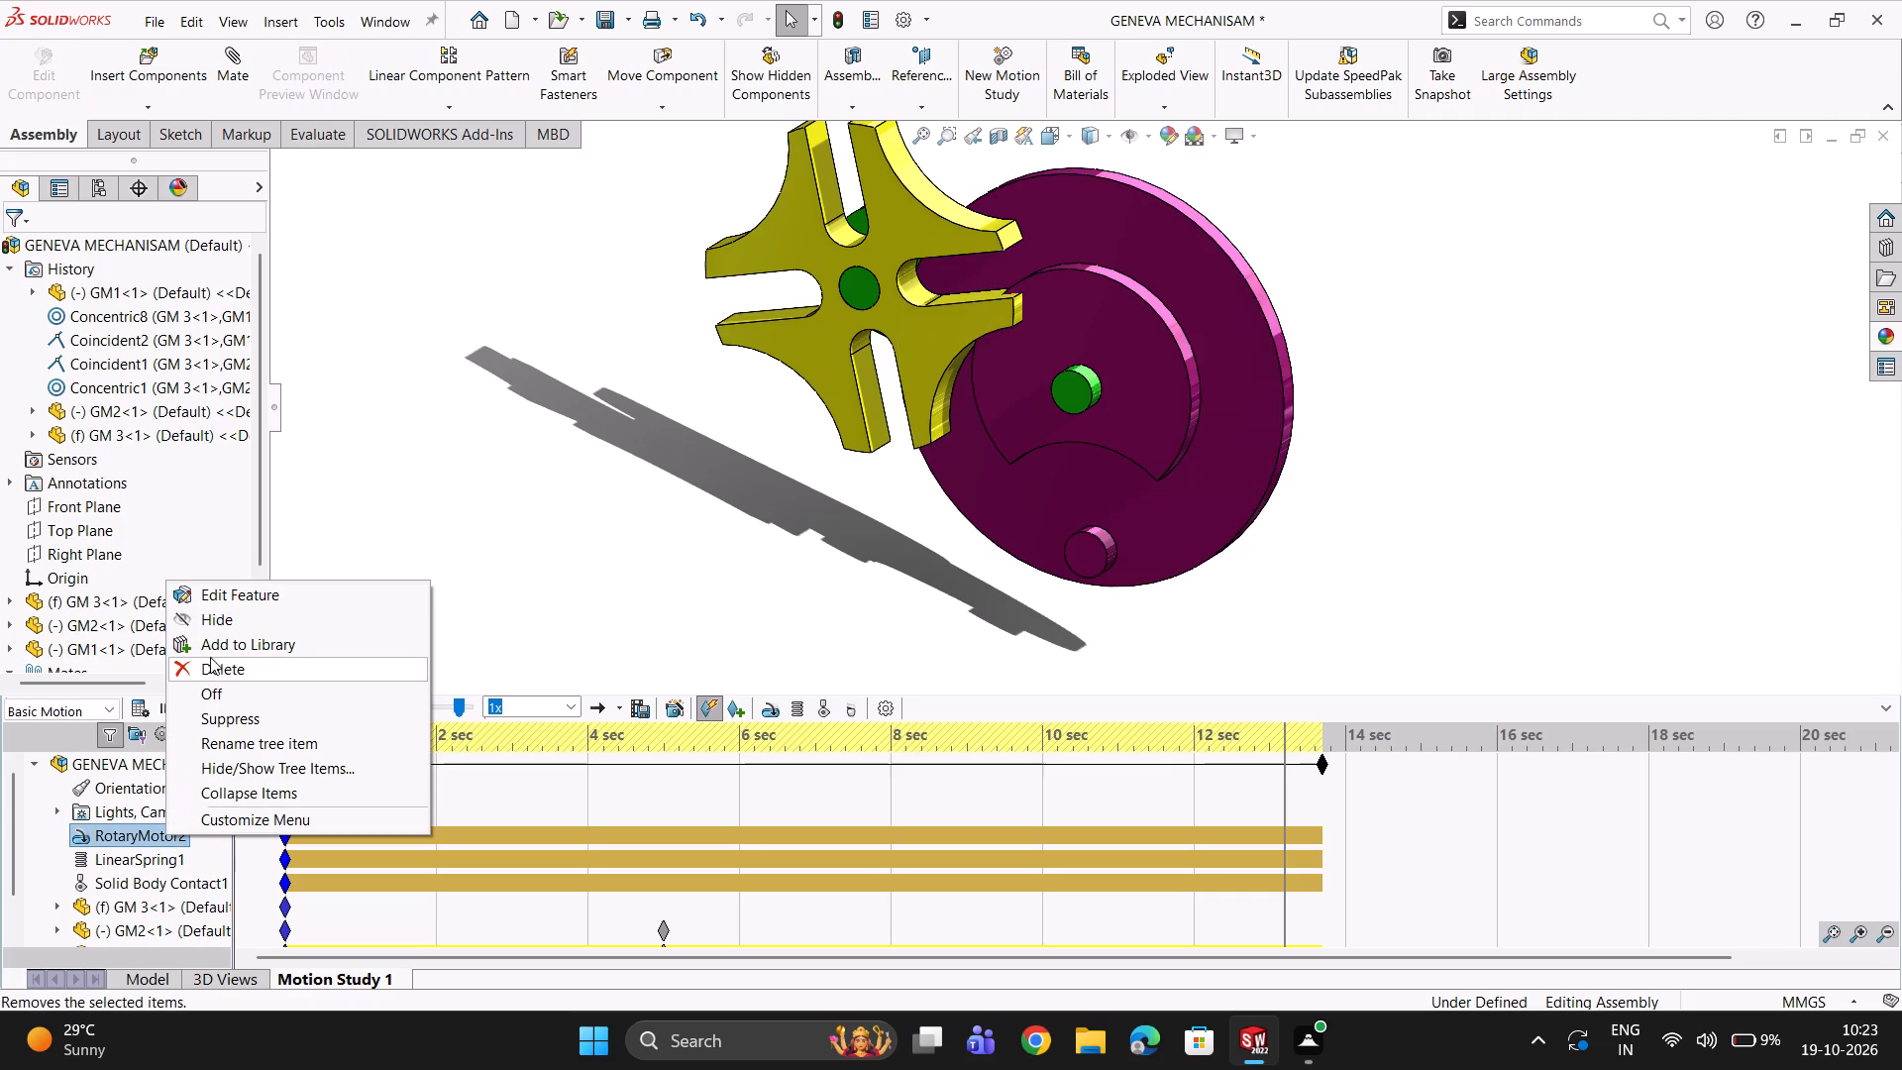
{"action": "left_click", "coordinate": [203, 668]}
{"action": "left_click", "coordinate": [1110, 391]}
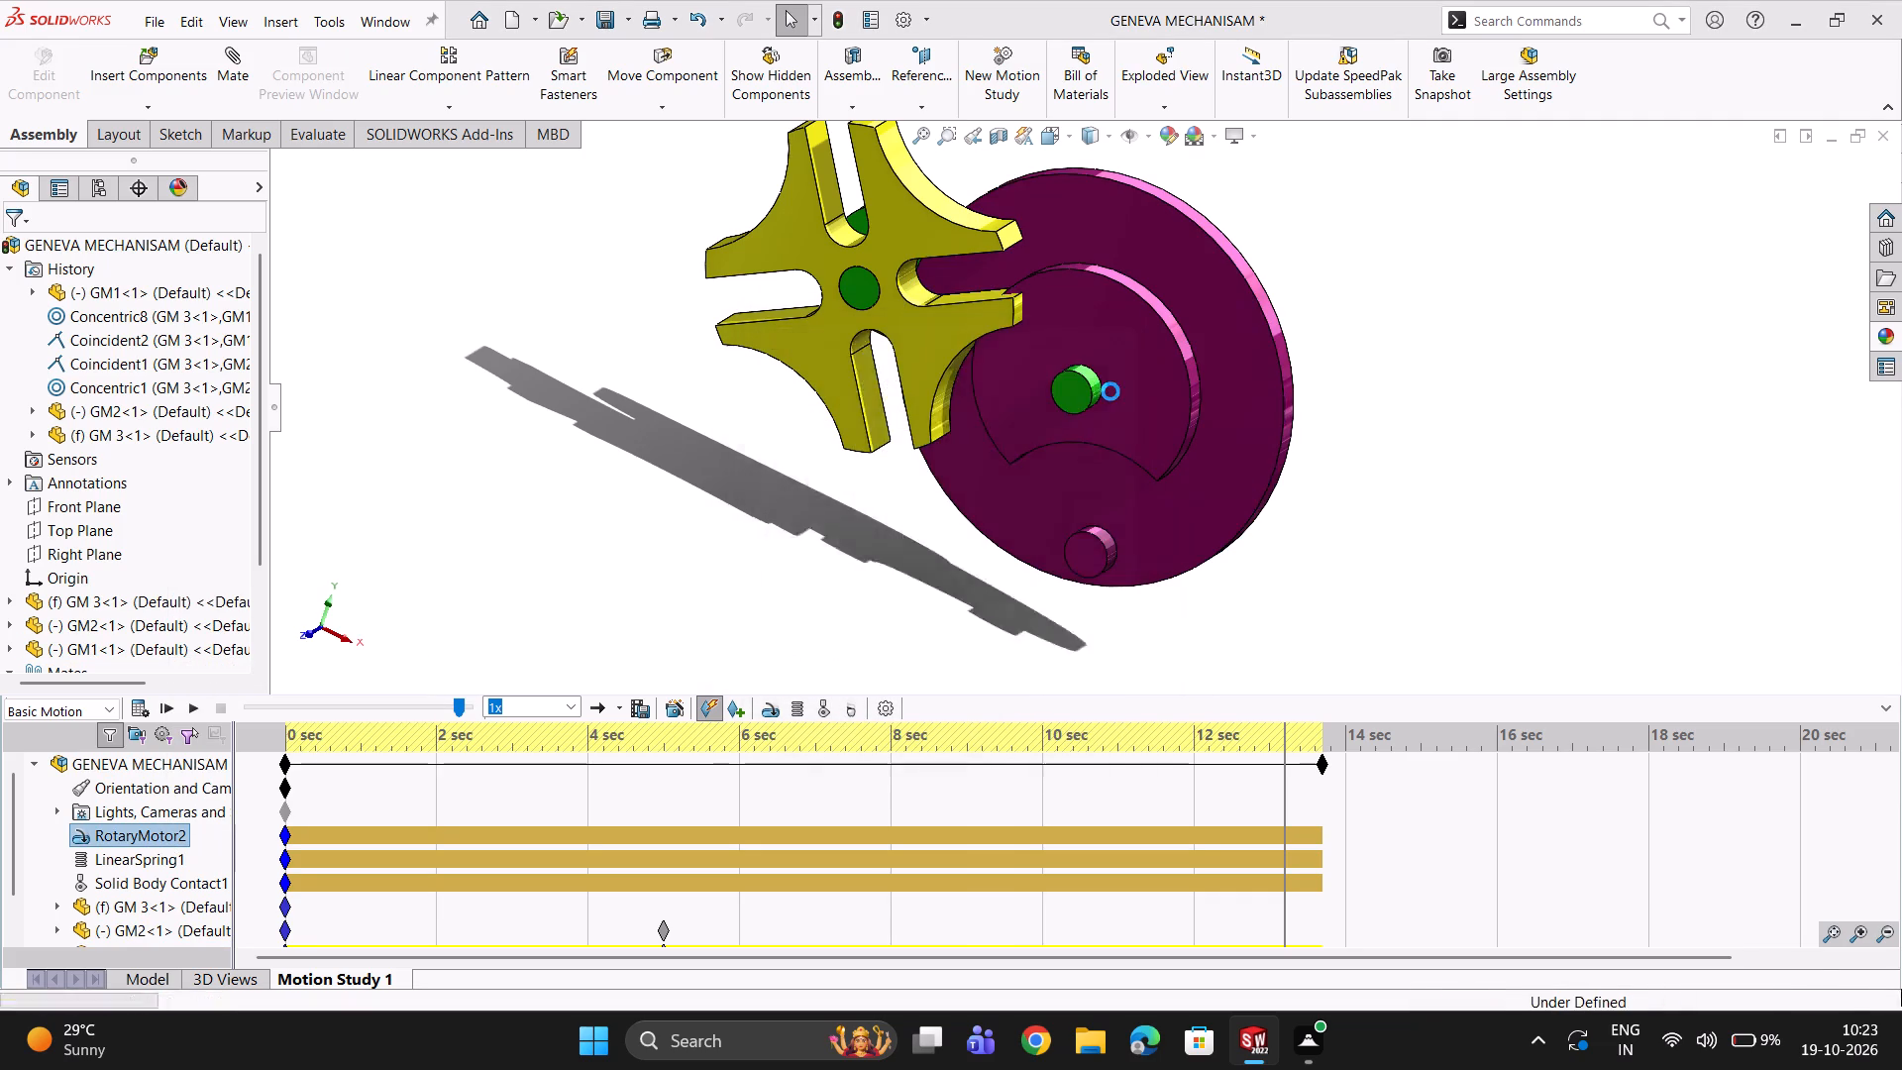
Delete LinearSpring1 from the motion study.
{"action": "left_click", "coordinate": [128, 830]}
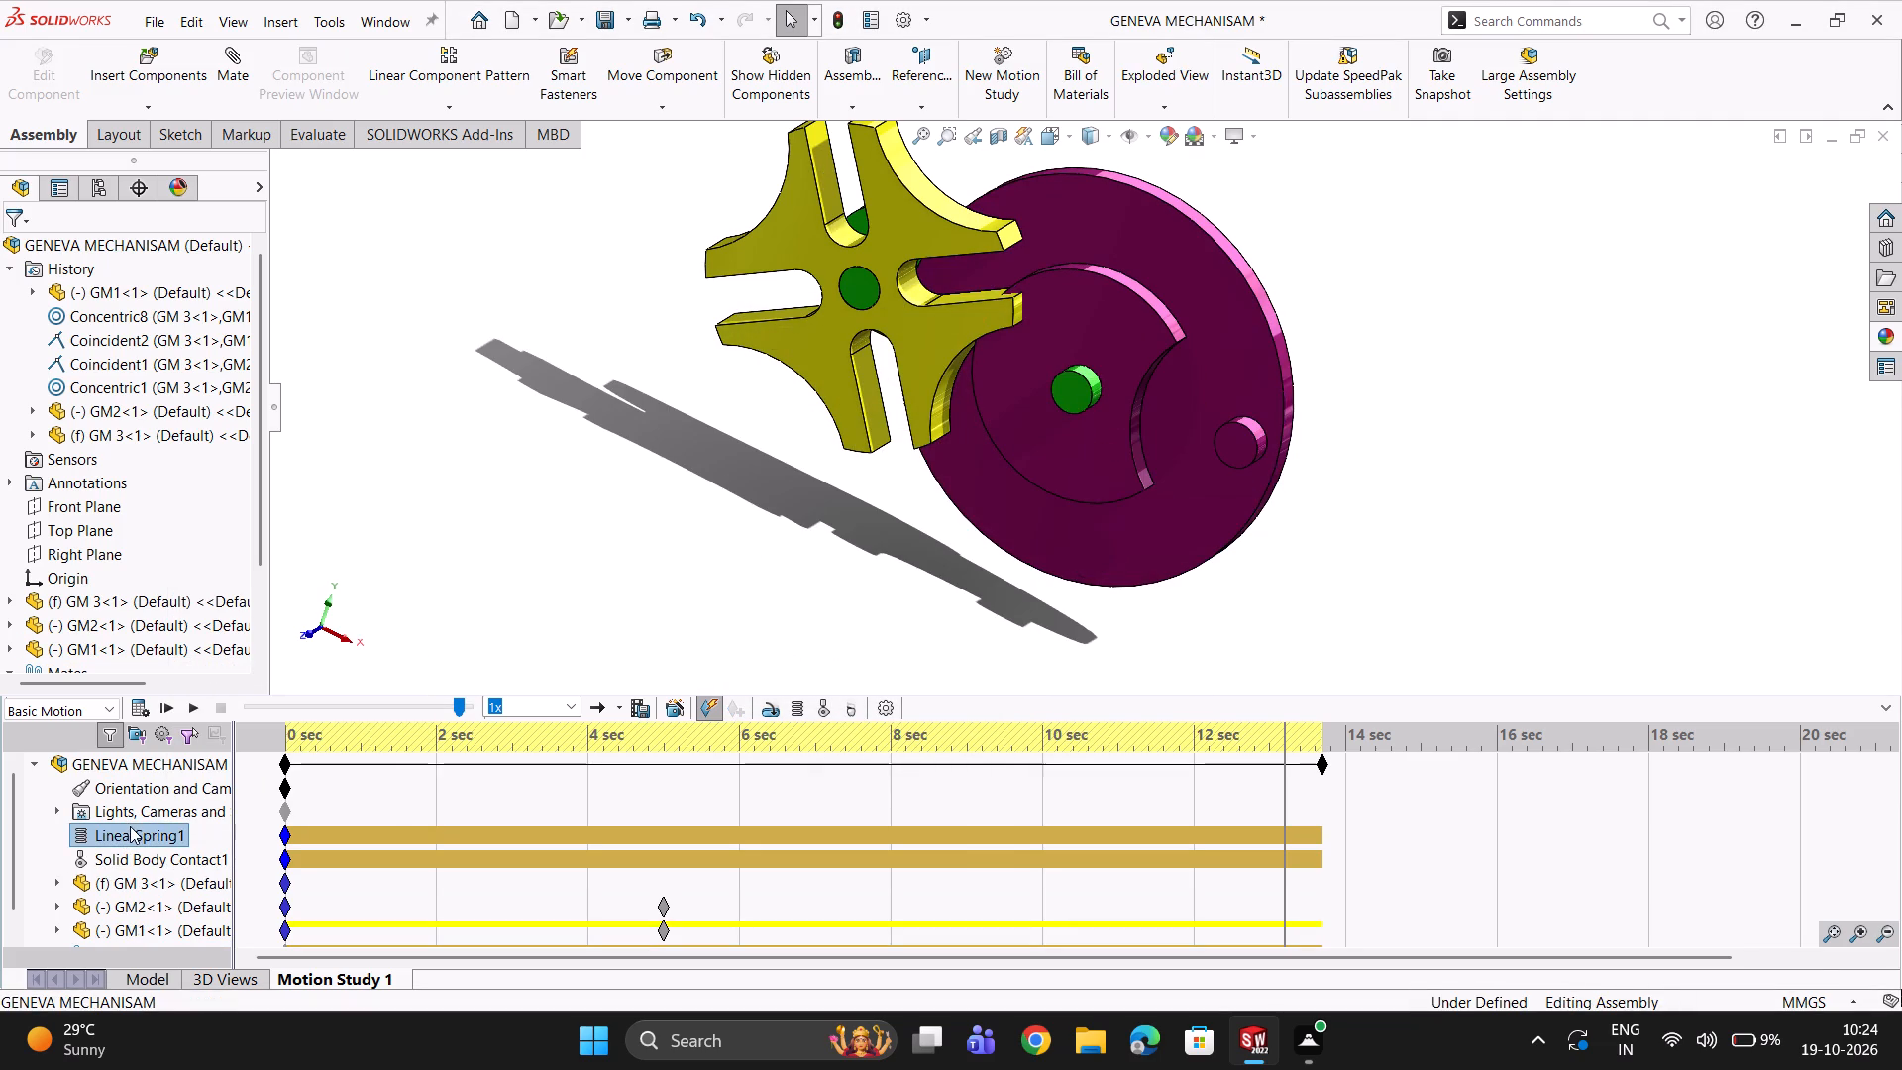
{"action": "right_click", "coordinate": [130, 826]}
{"action": "left_click", "coordinate": [208, 684]}
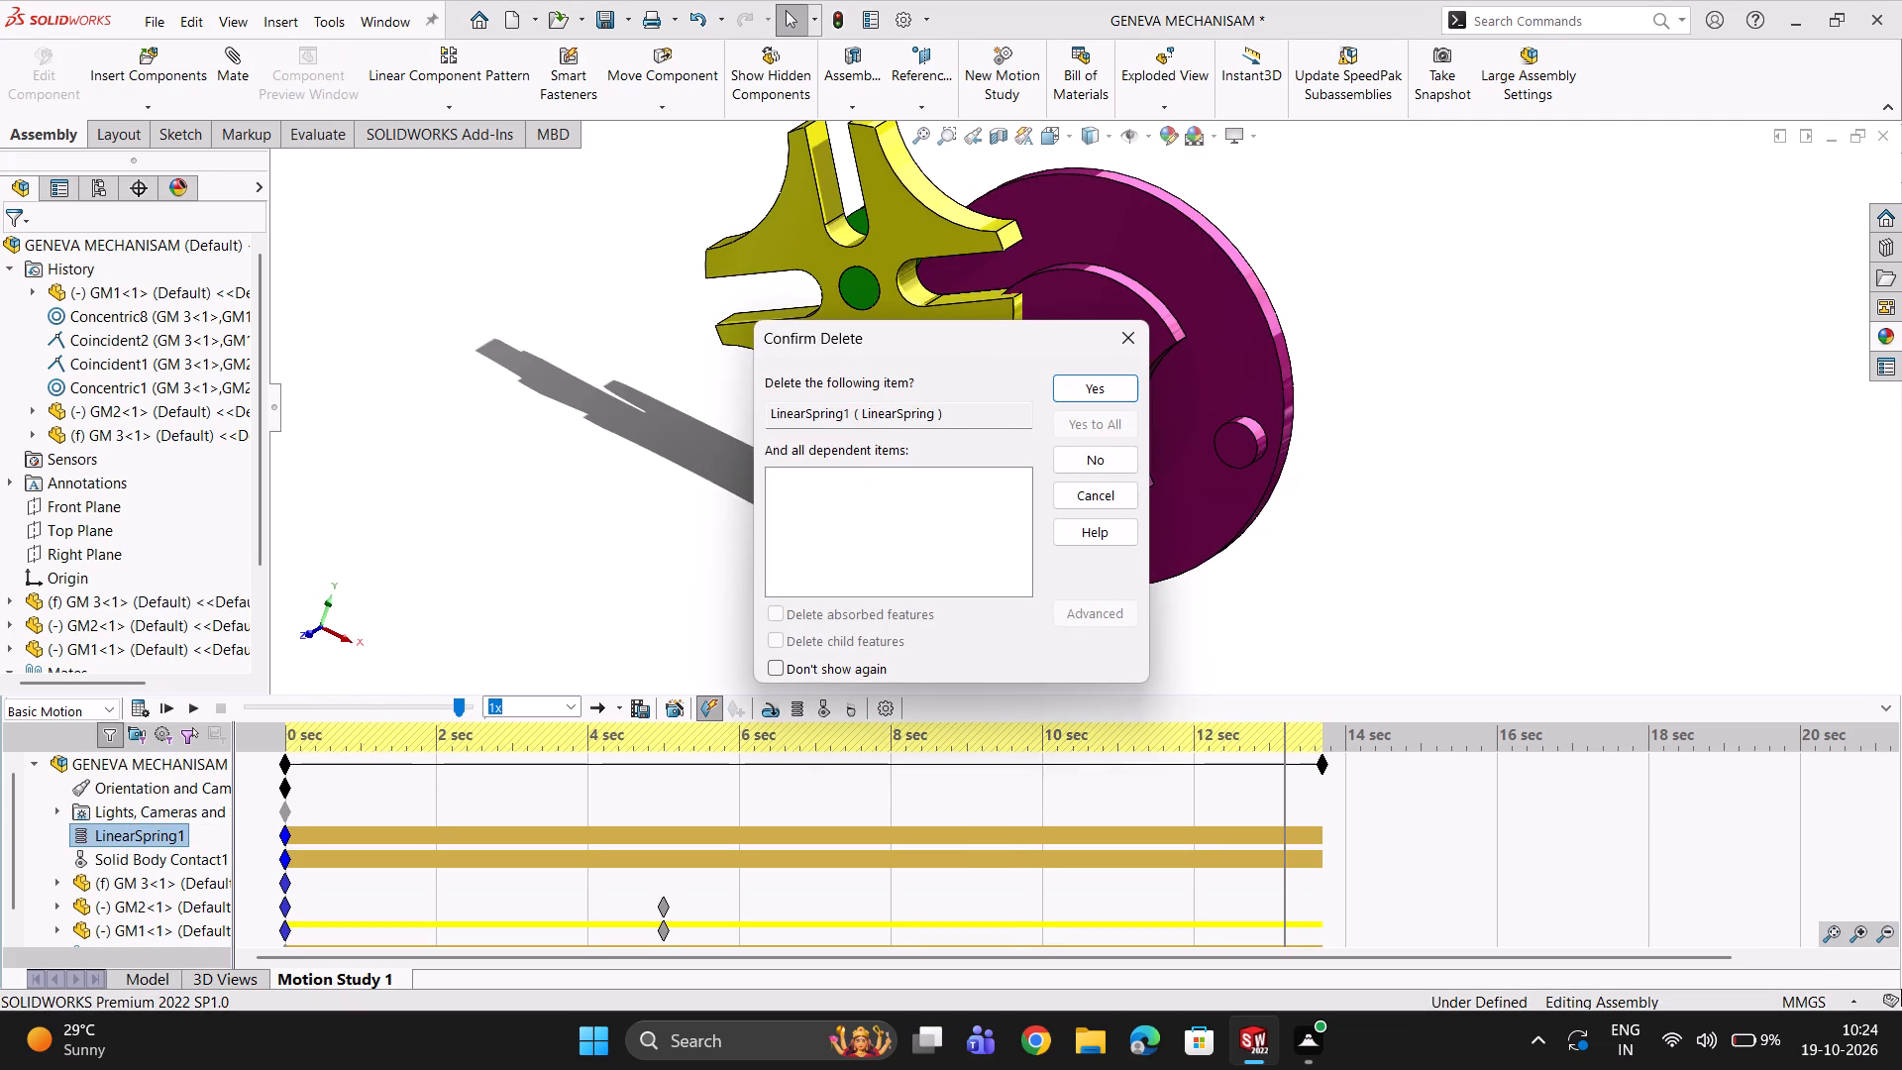
{"action": "left_click", "coordinate": [1087, 387]}
Rotate the Geneva wheel slightly and turn the drive wheel by hand until its pin reaches the Geneva slot facing the drive wheel.
{"action": "scroll", "coordinate": [925, 370], "scroll_direction": "down", "scroll_amount": 1}
{"action": "scroll", "coordinate": [934, 370], "scroll_direction": "up", "scroll_amount": 5}
{"action": "left_click_drag", "start_coordinate": [967, 325], "coordinate": [954, 341]}
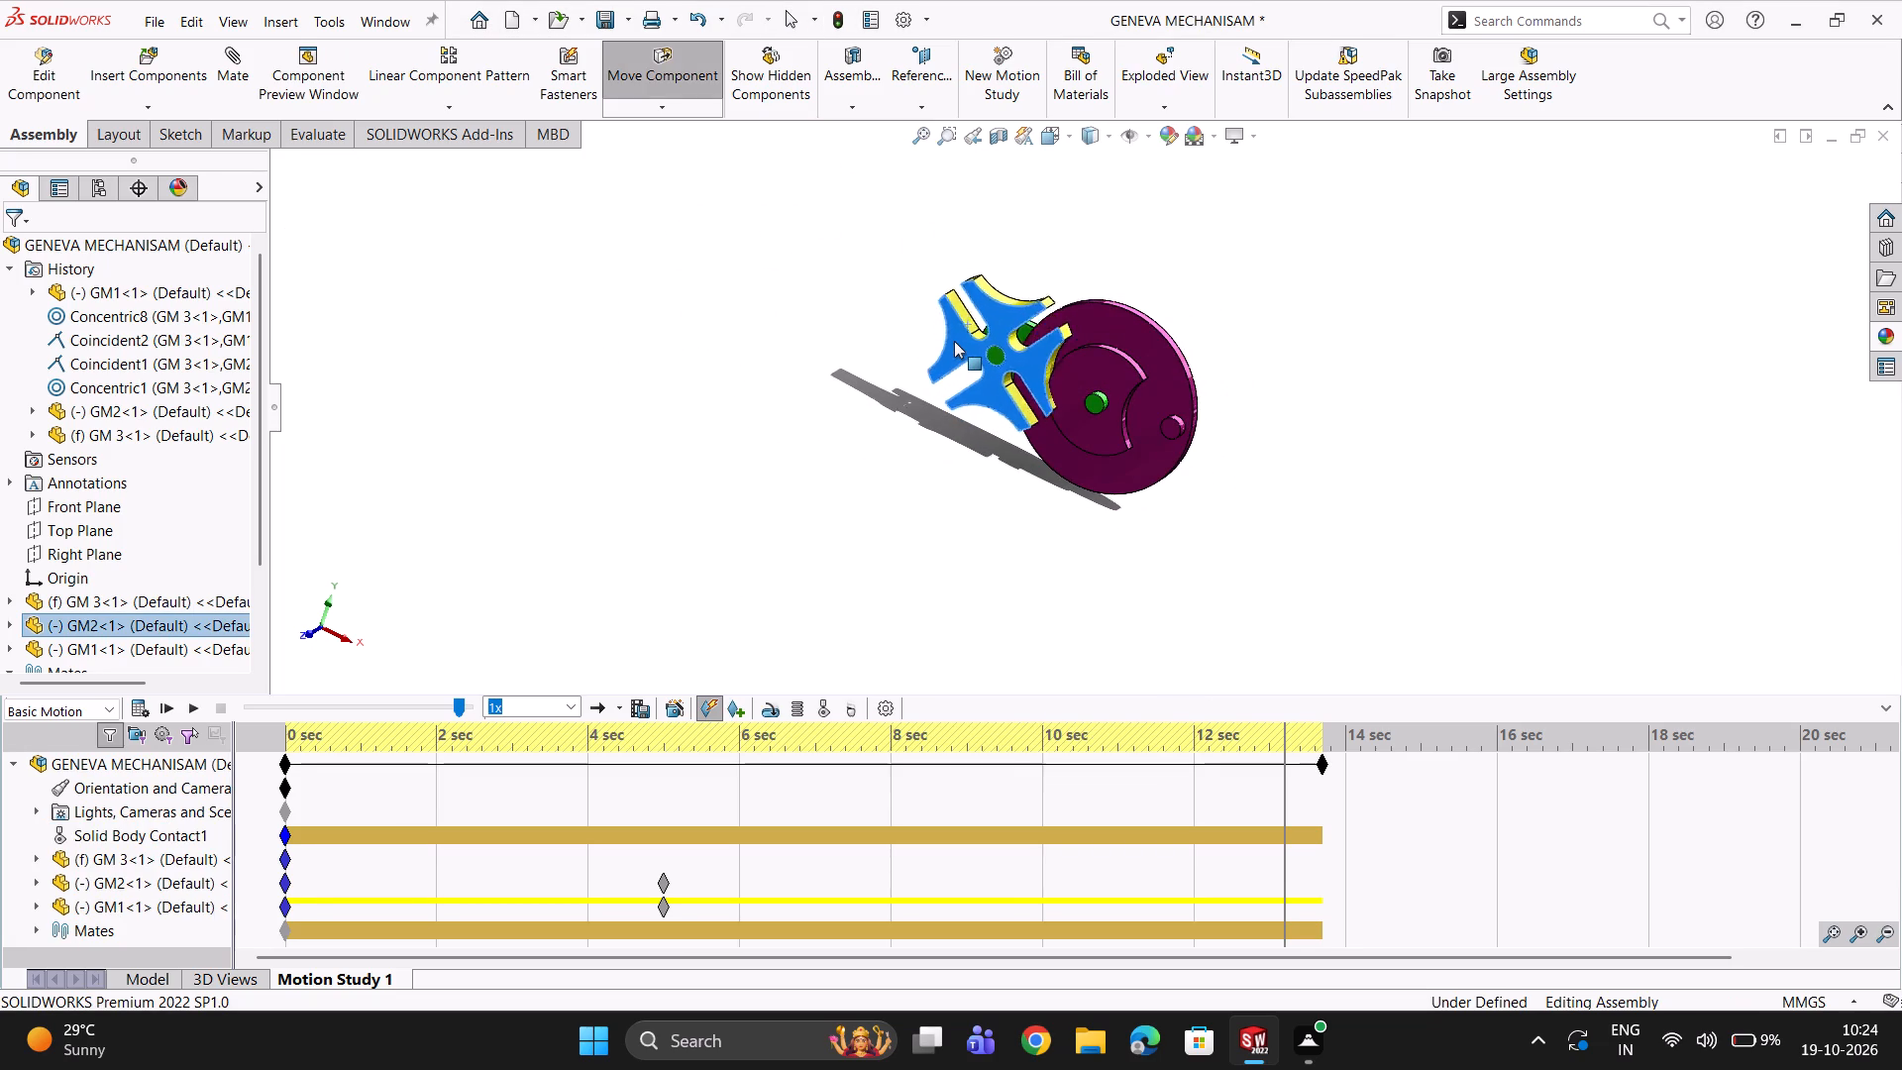
{"action": "left_click_drag", "start_coordinate": [954, 341], "coordinate": [954, 335]}
{"action": "scroll", "coordinate": [1115, 333], "scroll_direction": "down", "scroll_amount": 3}
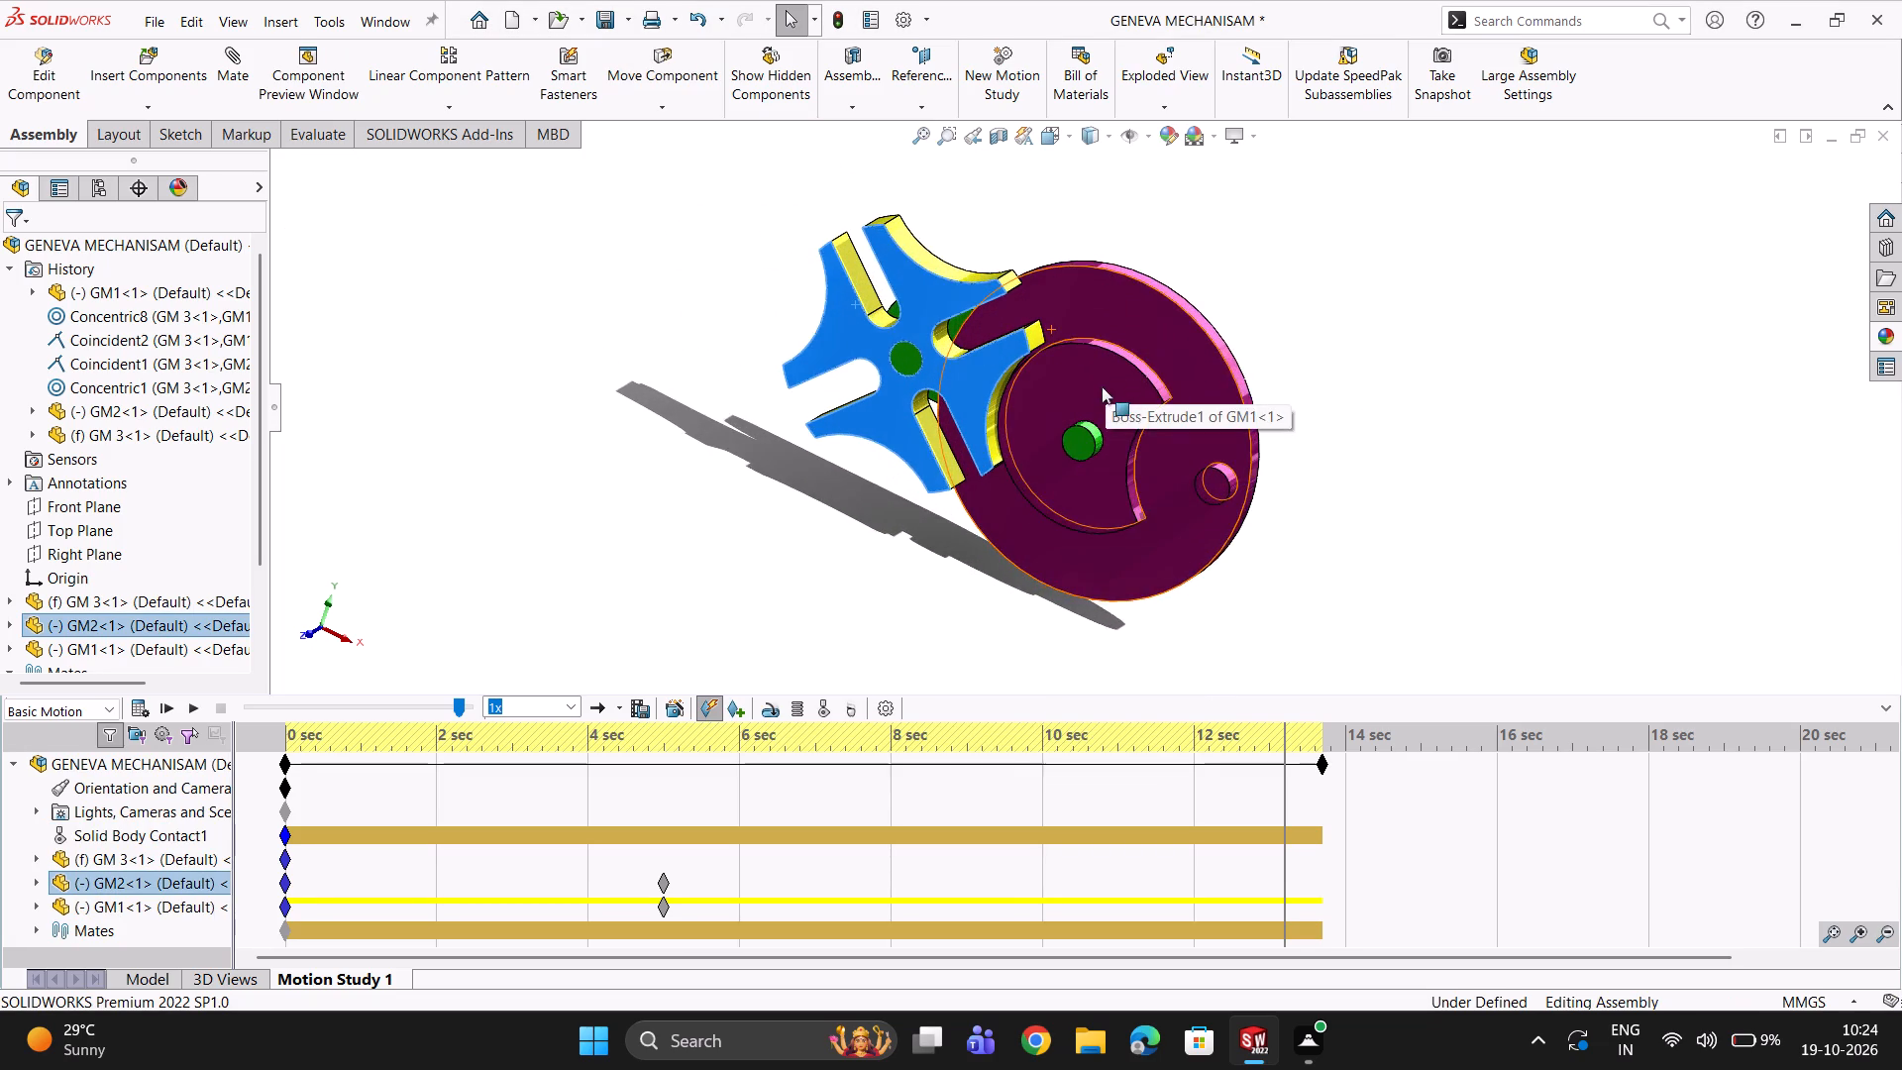
{"action": "scroll", "coordinate": [1102, 386], "scroll_direction": "down", "scroll_amount": 2}
{"action": "left_click_drag", "start_coordinate": [1173, 314], "coordinate": [1000, 350]}
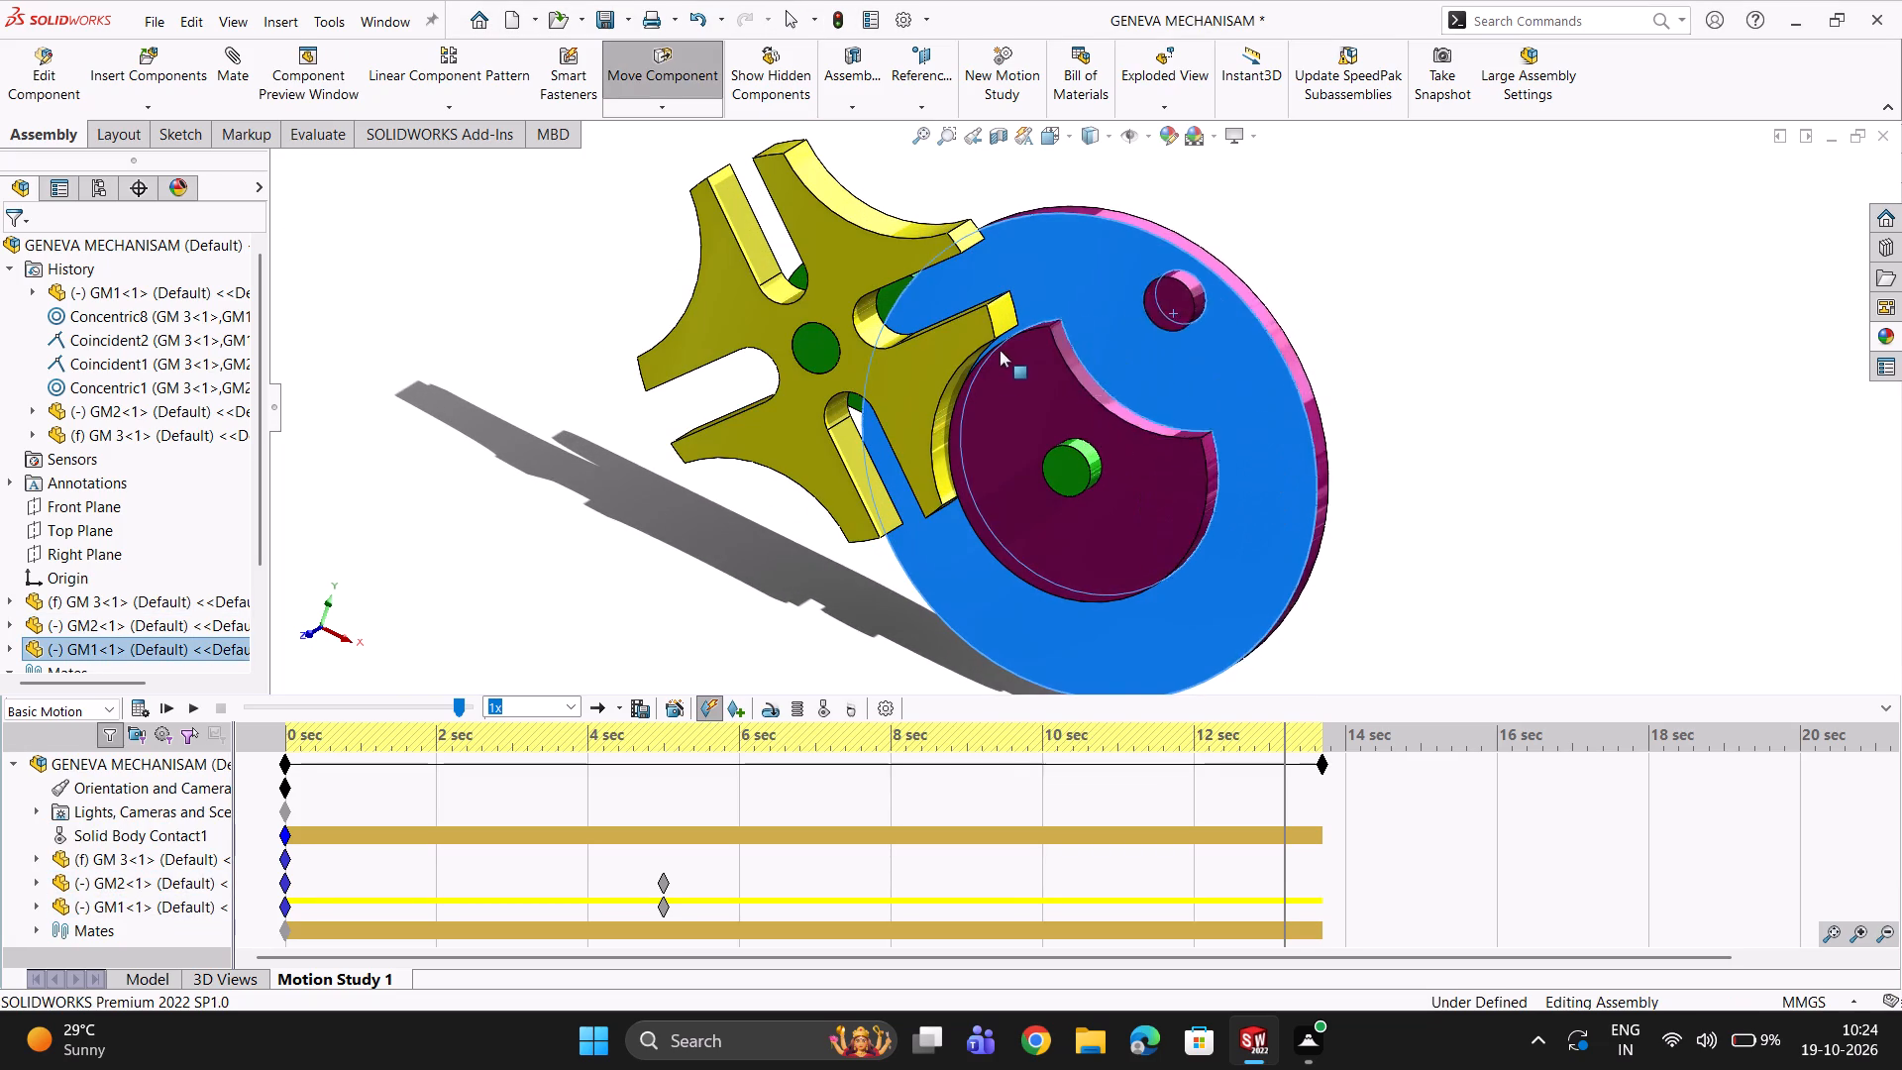
{"action": "left_click_drag", "start_coordinate": [1000, 350], "coordinate": [941, 529]}
{"action": "left_click", "coordinate": [944, 527]}
Nudge the drive wheel and rotate the Geneva wheel slightly so the slot lines up around the drive pin.
{"action": "scroll", "coordinate": [934, 467], "scroll_direction": "down", "scroll_amount": 1}
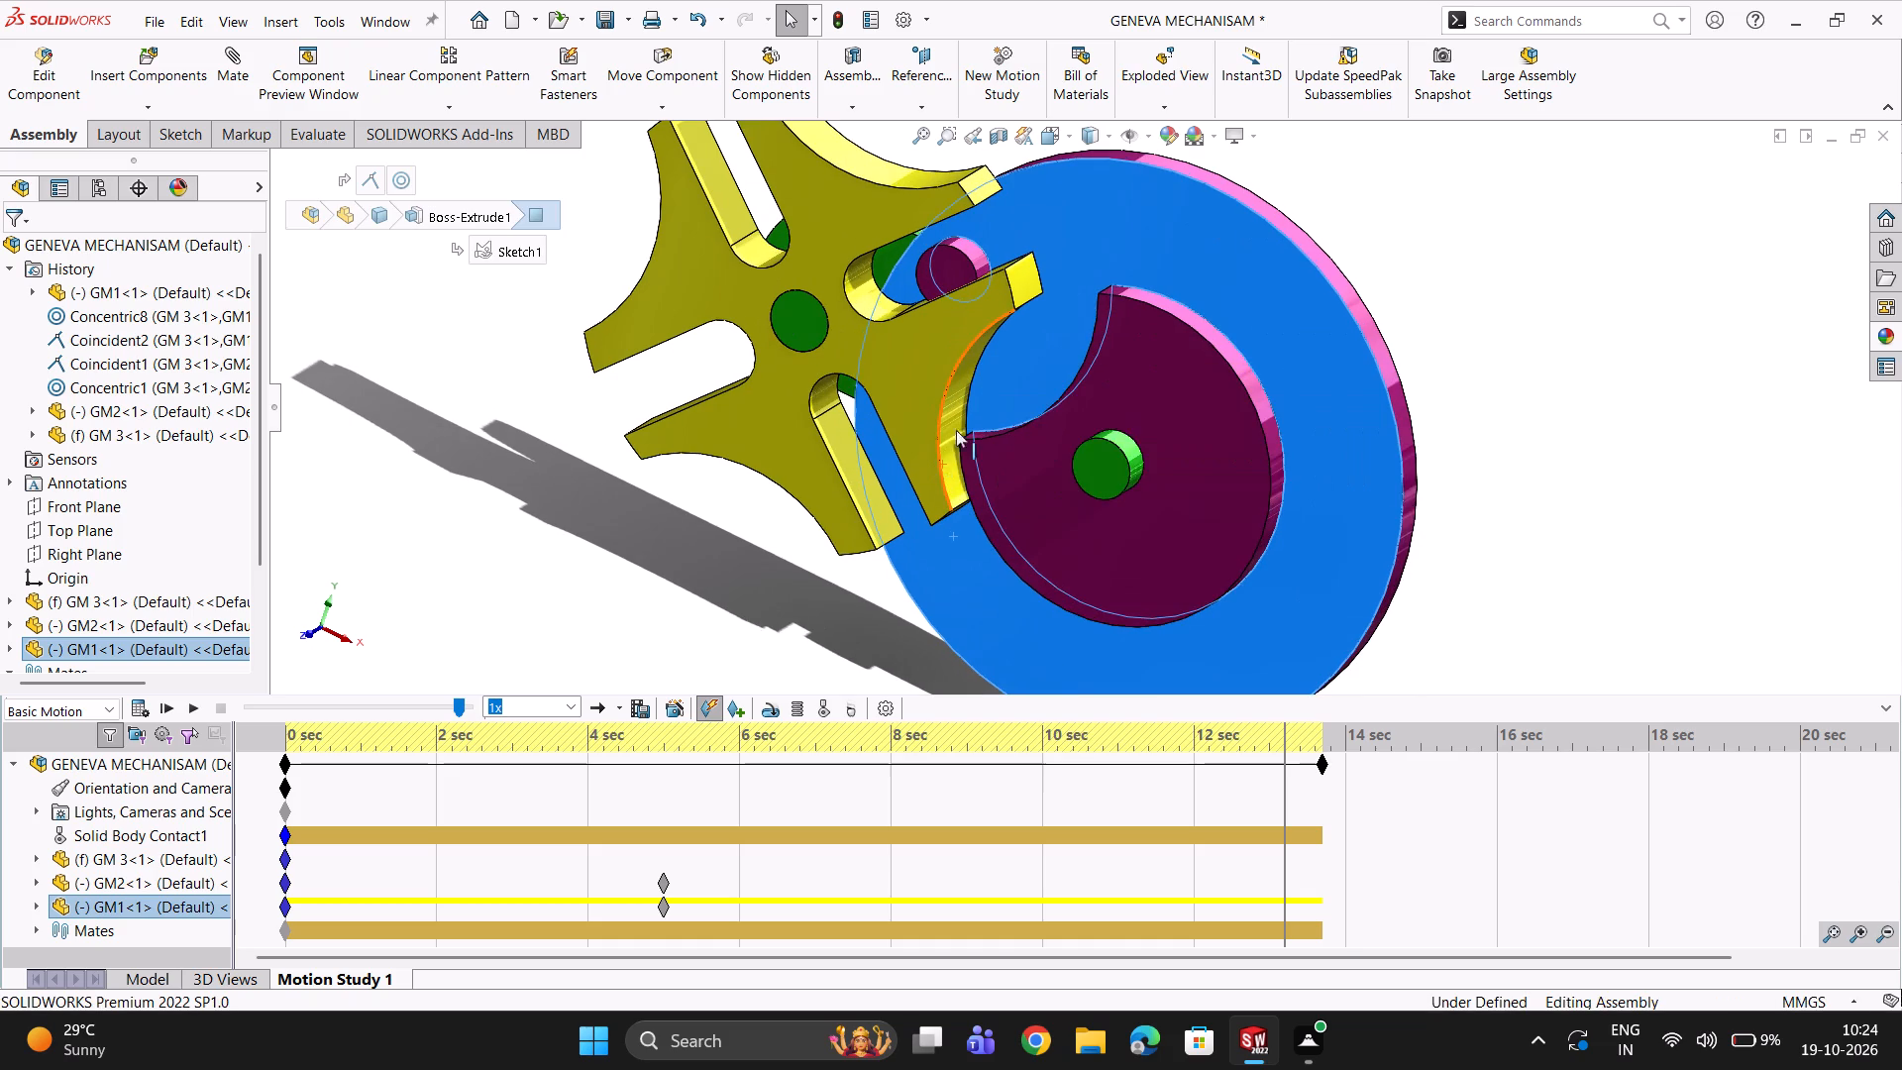
{"action": "scroll", "coordinate": [1113, 252], "scroll_direction": "down", "scroll_amount": 2}
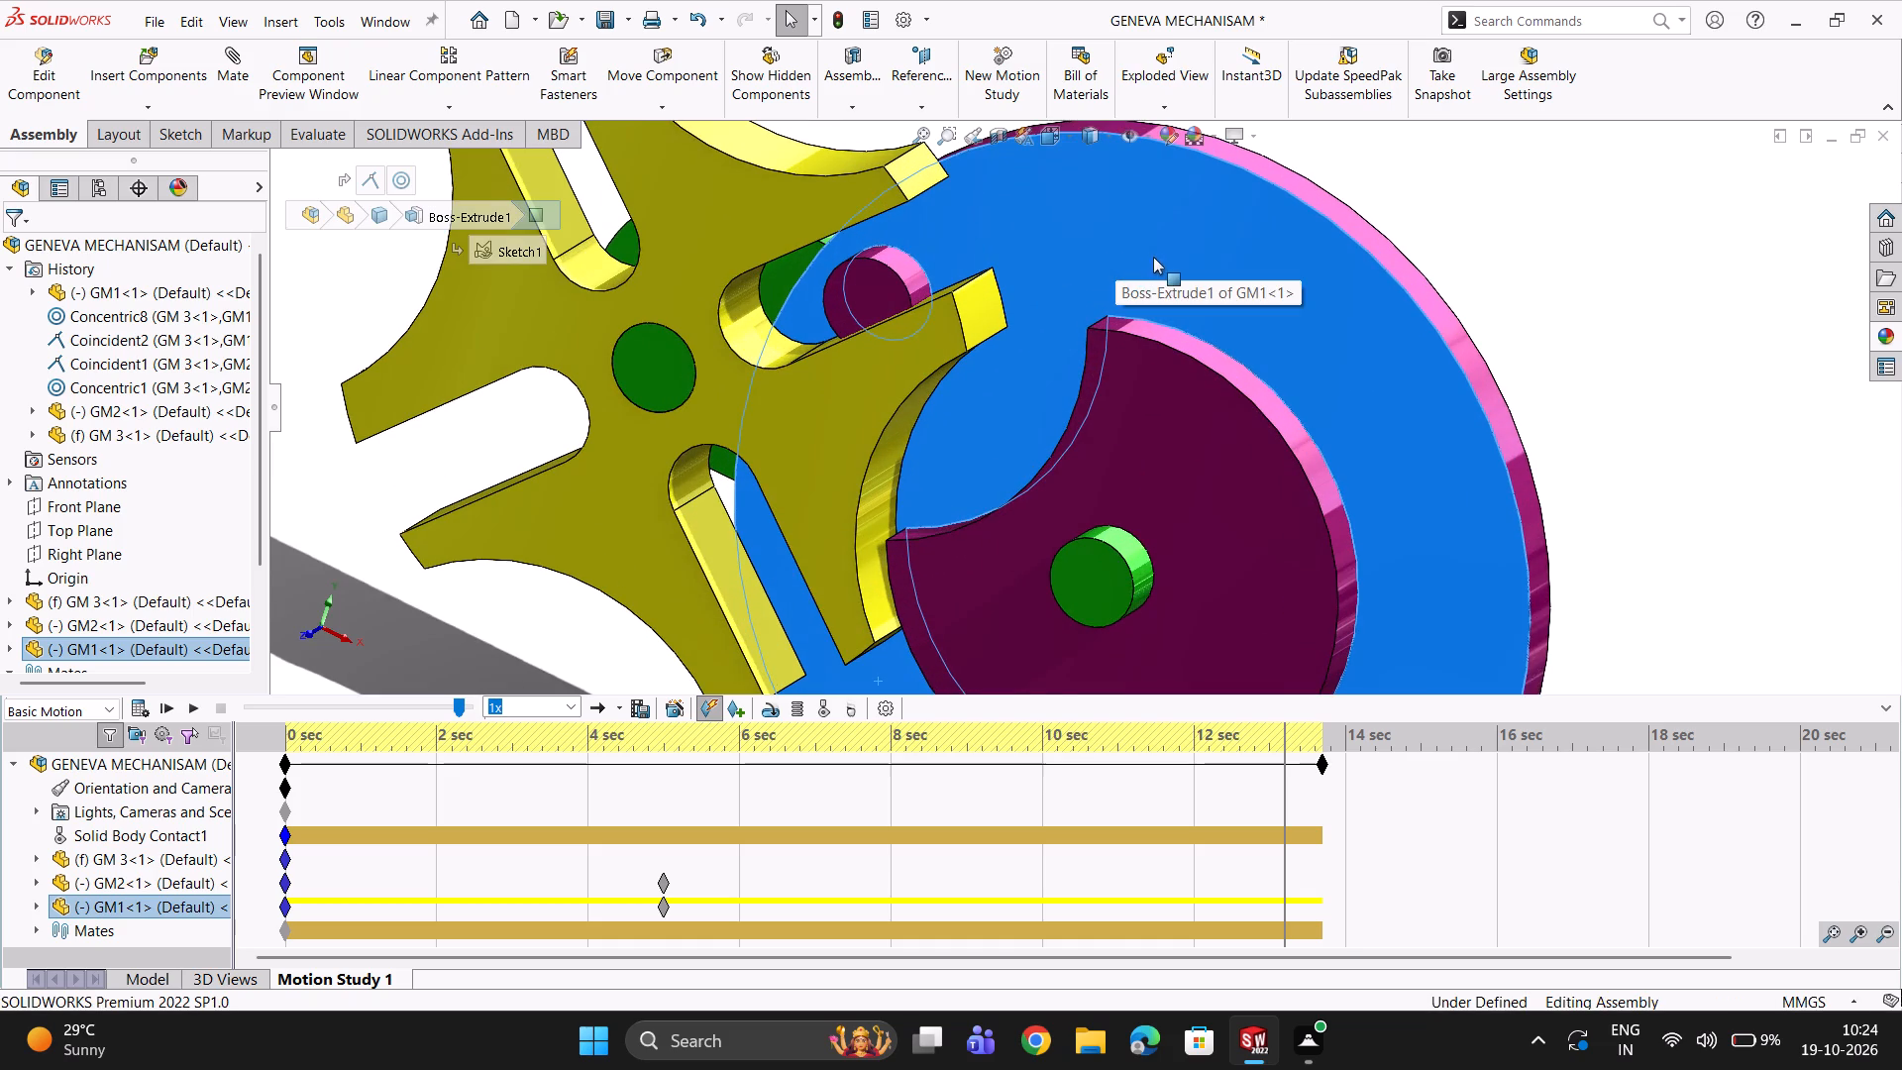
{"action": "left_click_drag", "start_coordinate": [1154, 258], "coordinate": [1166, 277]}
{"action": "left_click", "coordinate": [867, 362]}
{"action": "left_click_drag", "start_coordinate": [868, 372], "coordinate": [868, 374]}
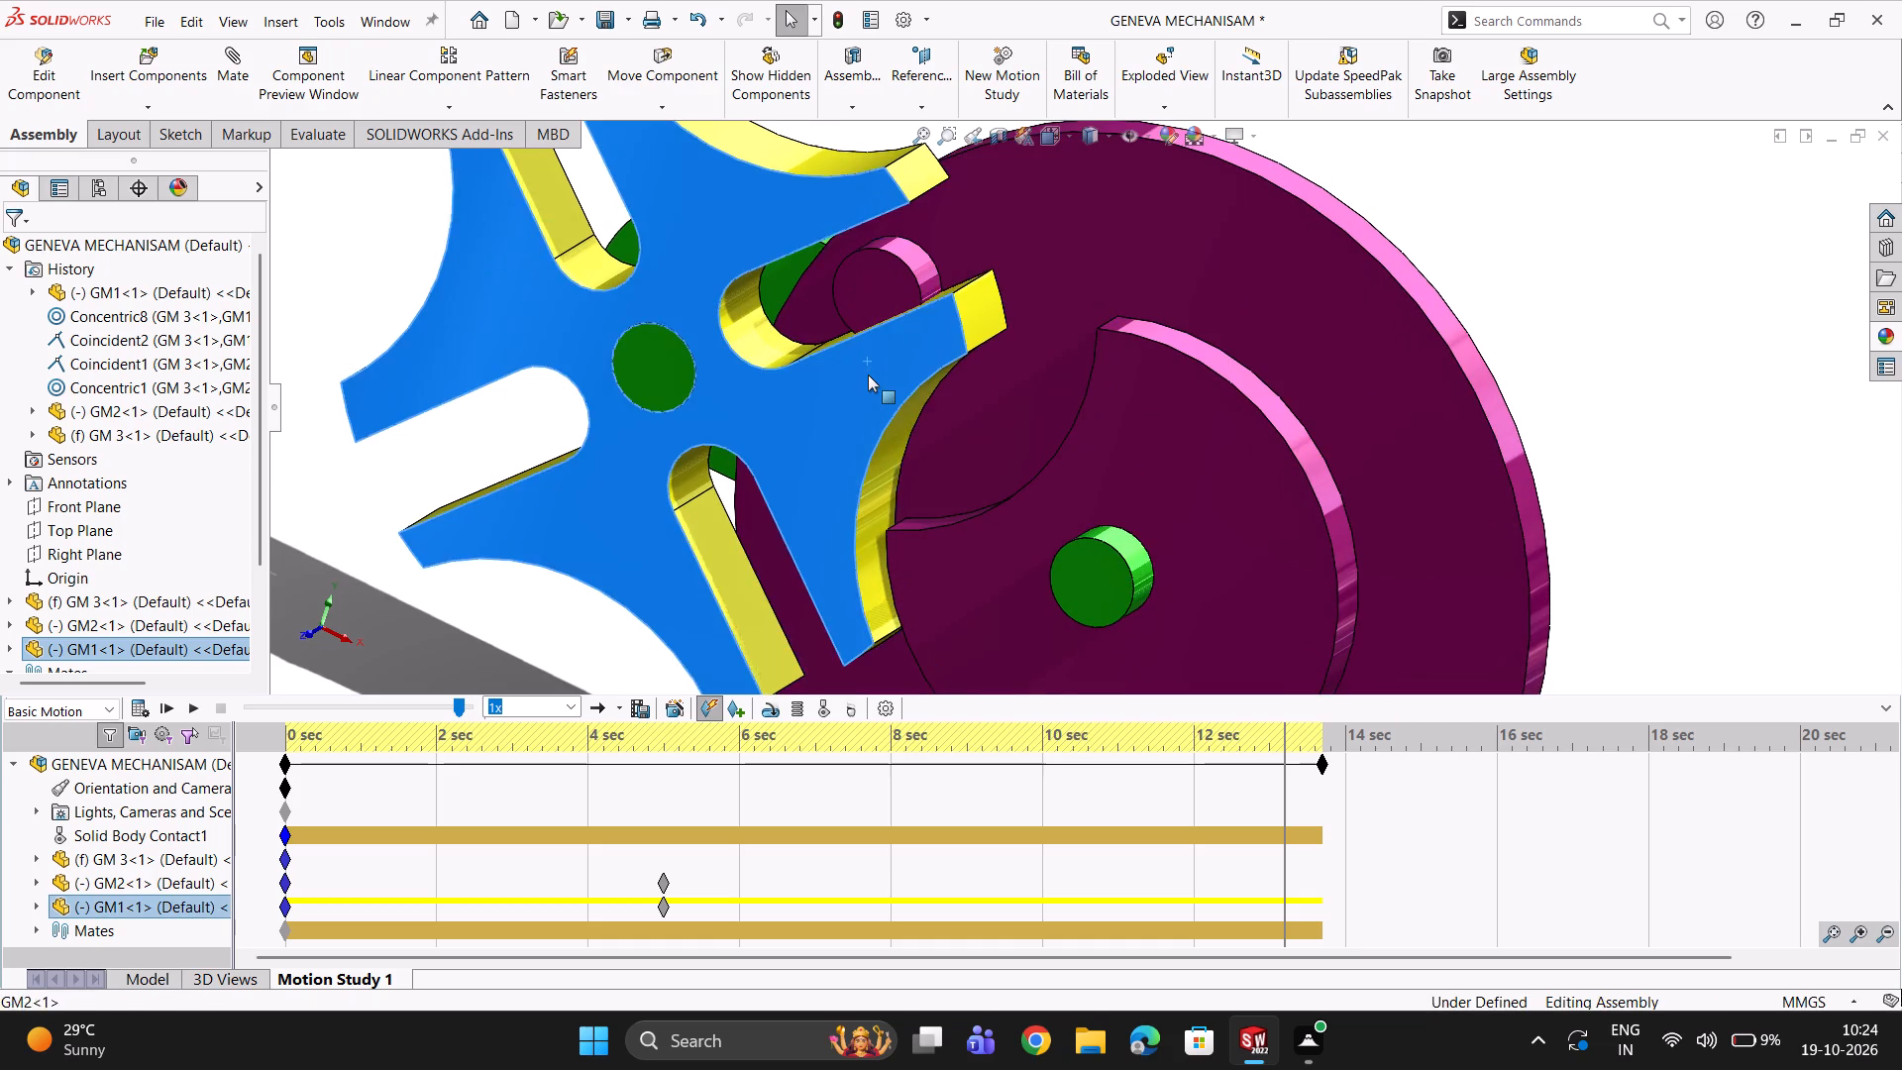
{"action": "left_click_drag", "start_coordinate": [868, 374], "coordinate": [867, 392]}
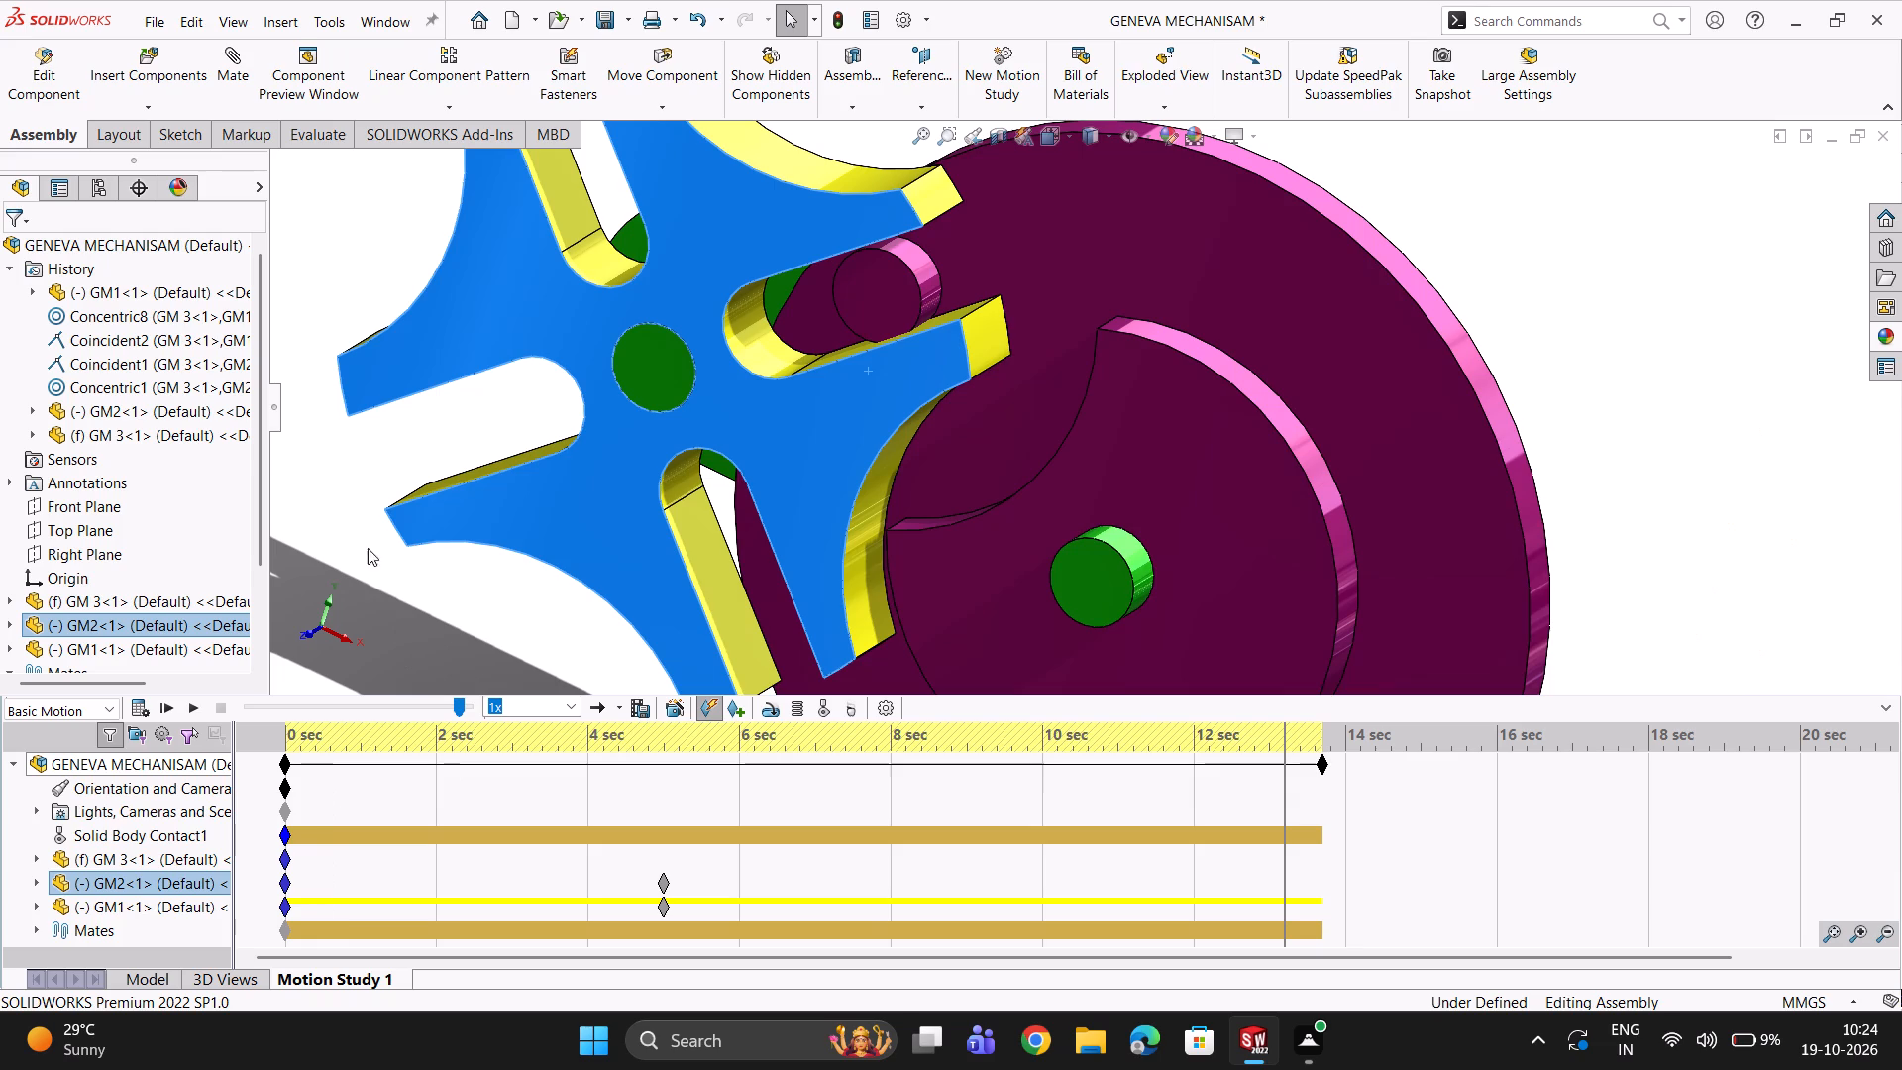
{"action": "left_click", "coordinate": [354, 516]}
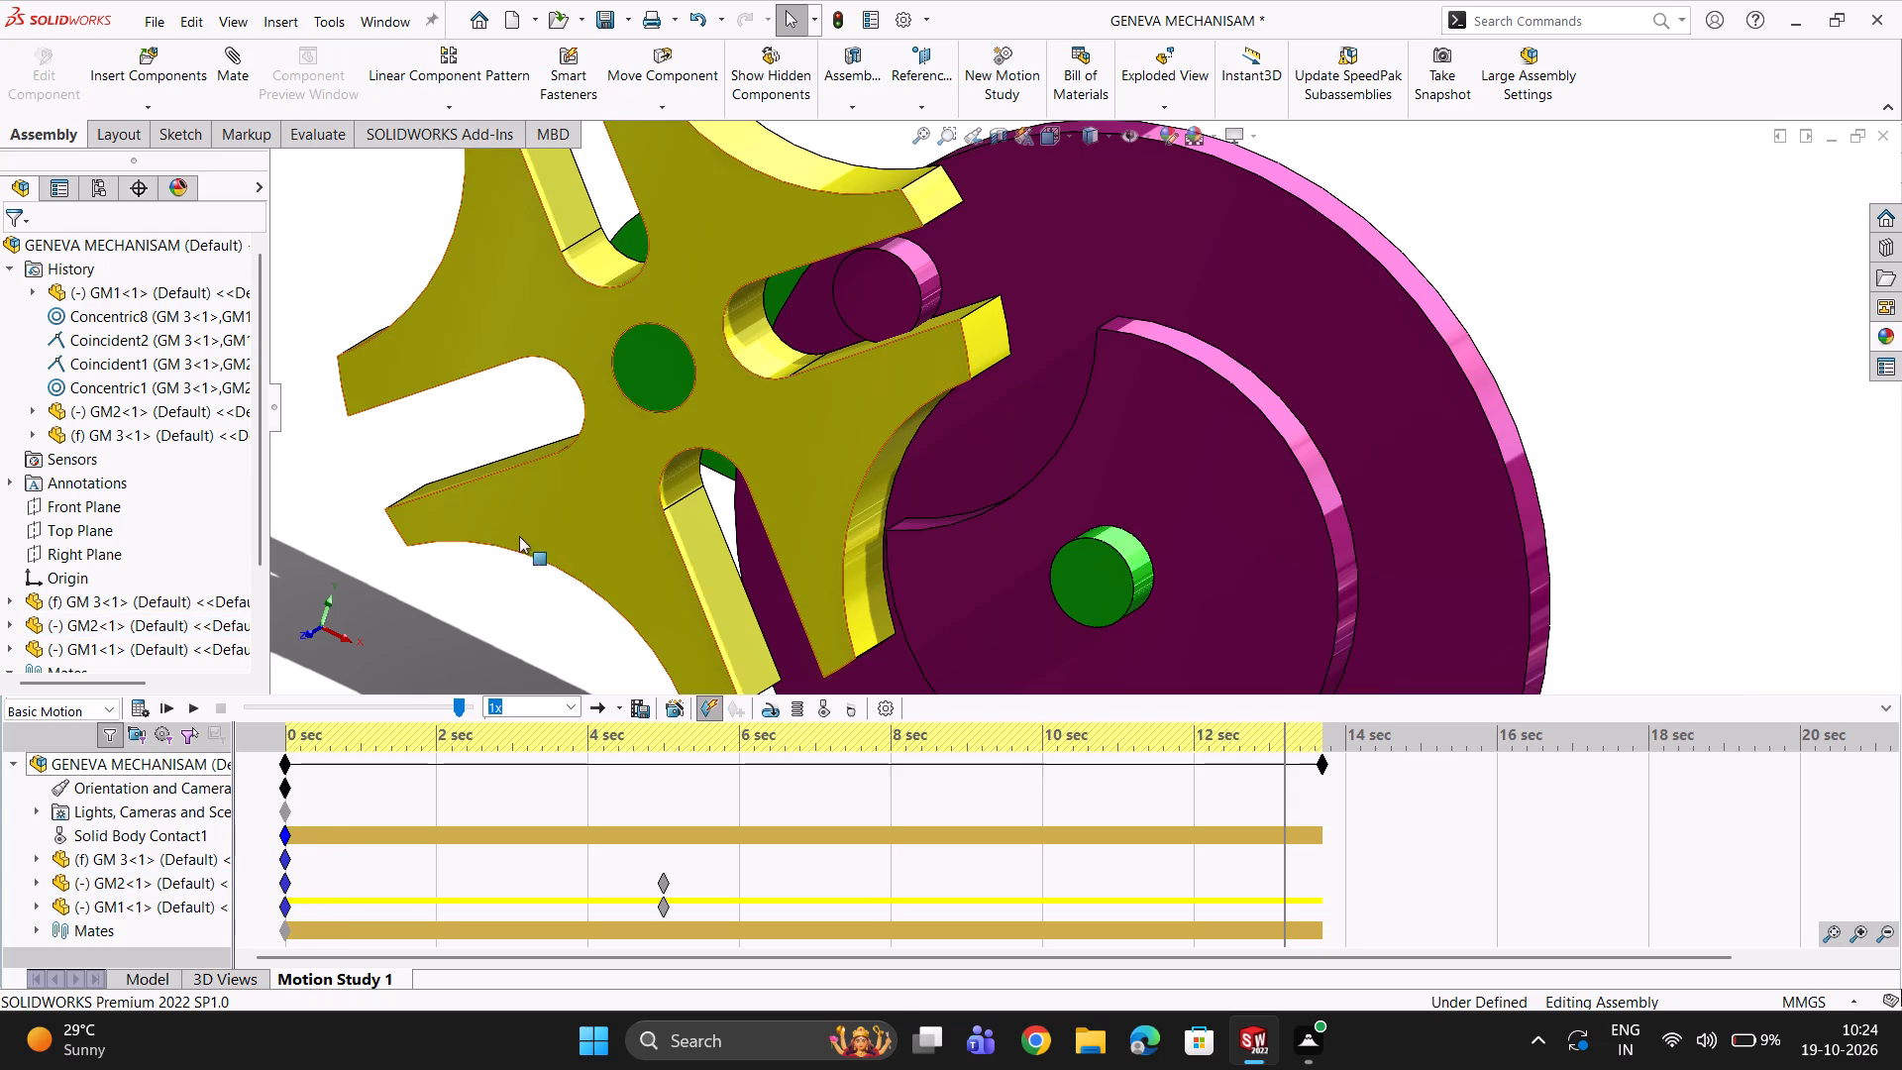
Add a constant-speed rotary motor at 10 RPM on the curved side face of the drive wheel's raised locking hub.
{"action": "left_click", "coordinate": [776, 706]}
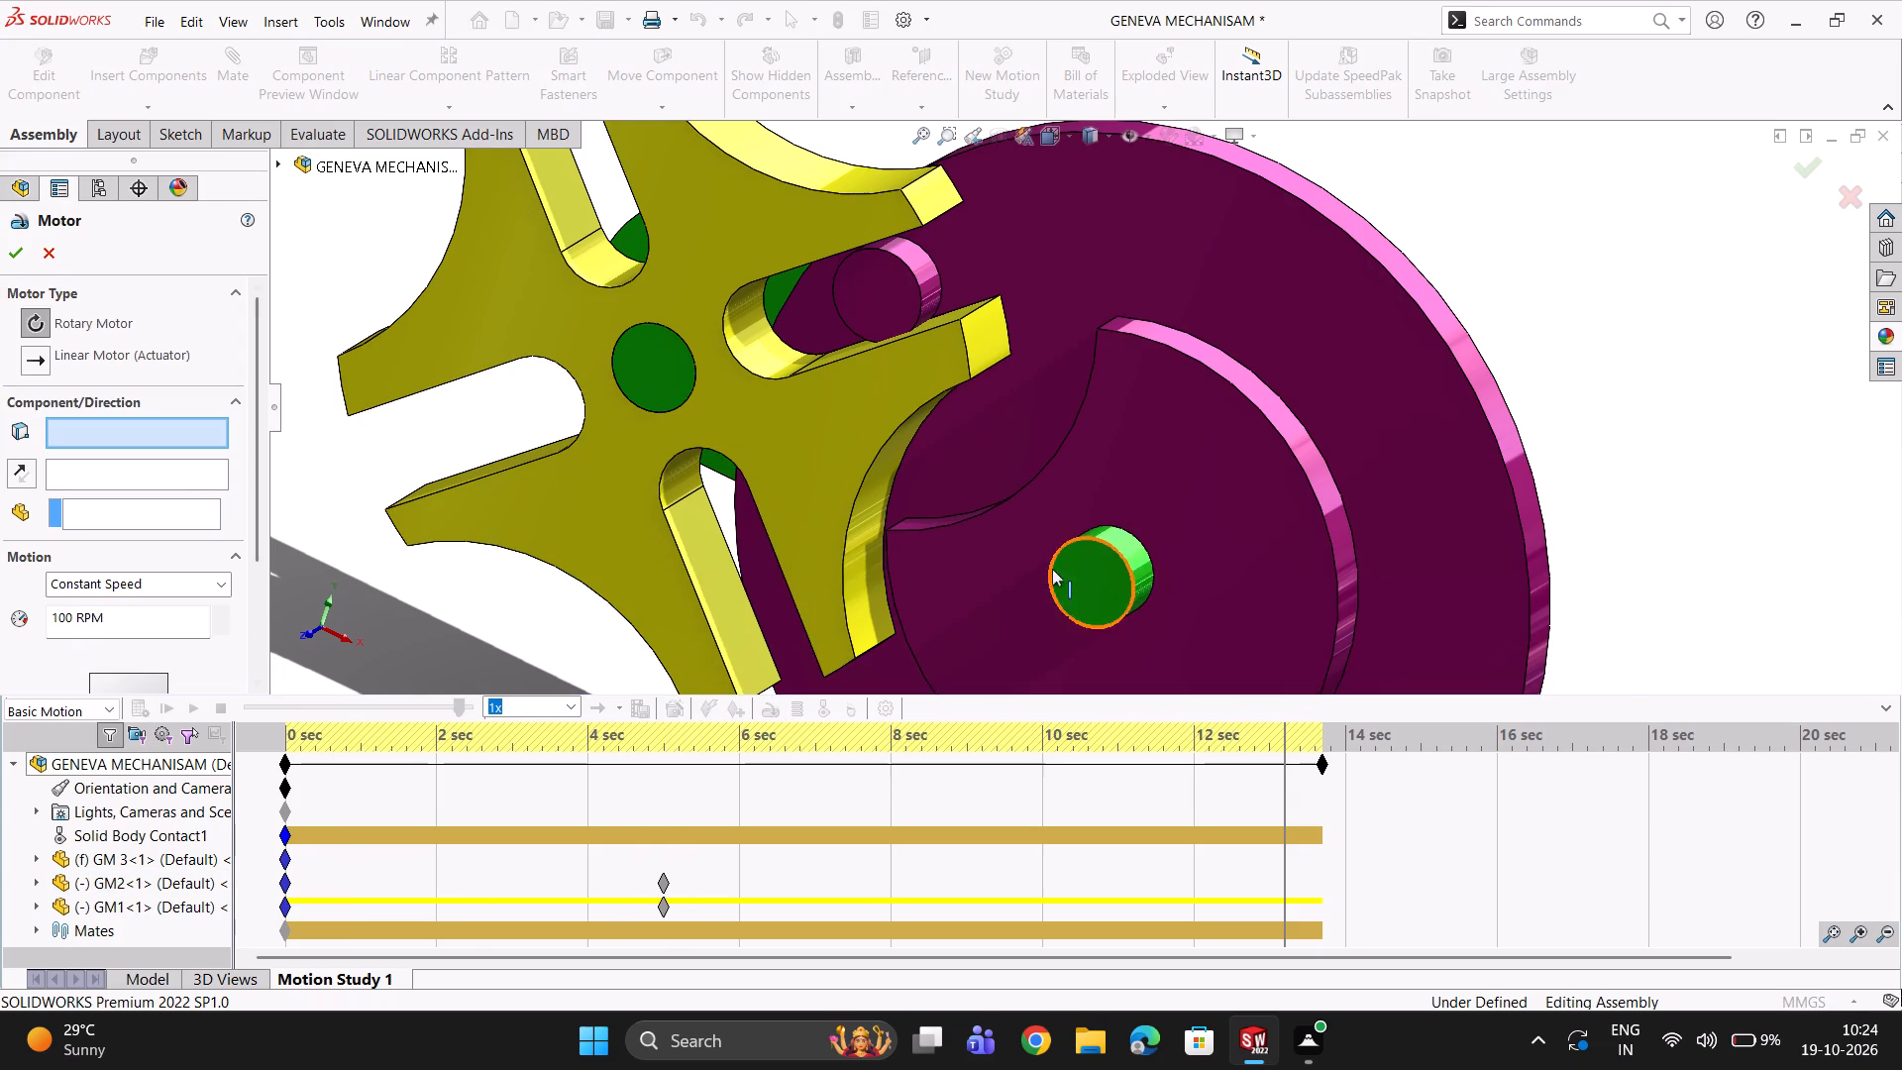
{"action": "scroll", "coordinate": [1117, 577], "scroll_direction": "down", "scroll_amount": 1}
{"action": "left_click", "coordinate": [1384, 505]}
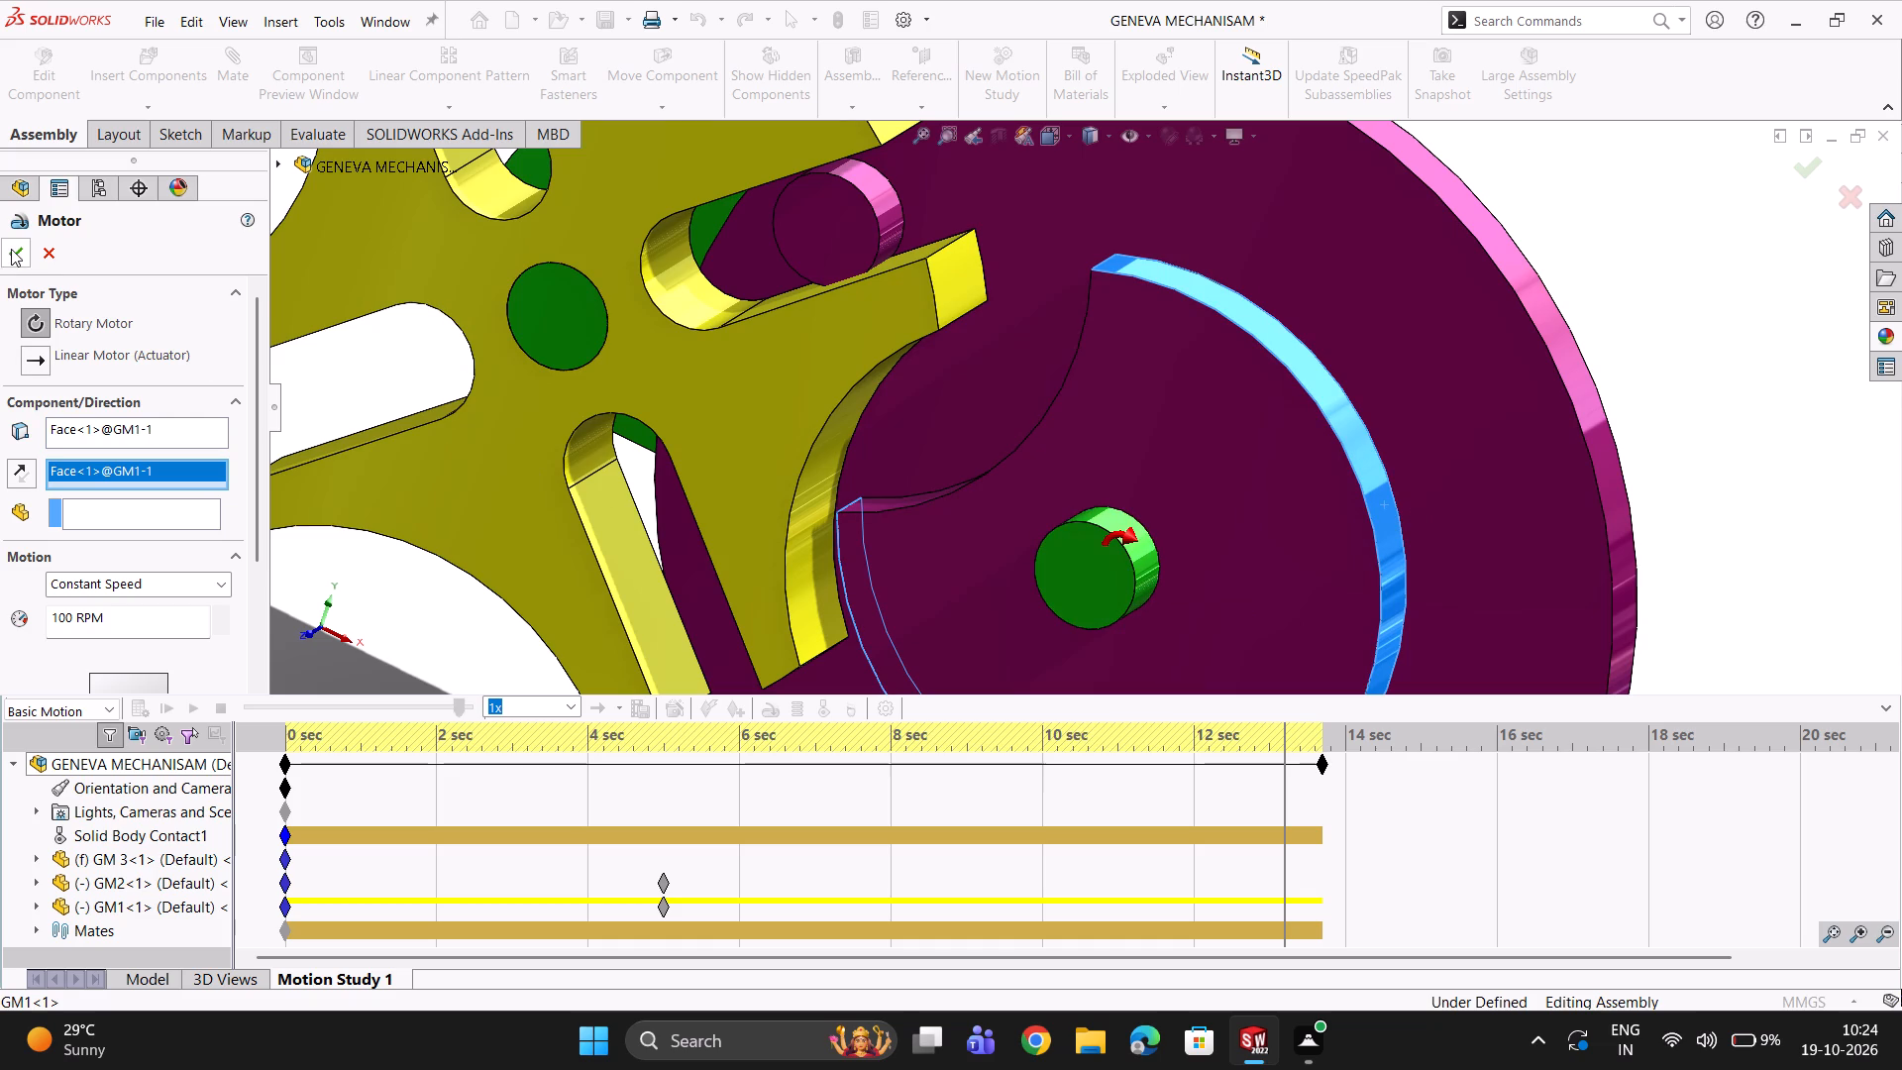
{"action": "triple_click", "coordinate": [150, 620]}
{"action": "left_click", "coordinate": [68, 613]}
{"action": "left_click", "coordinate": [72, 616]}
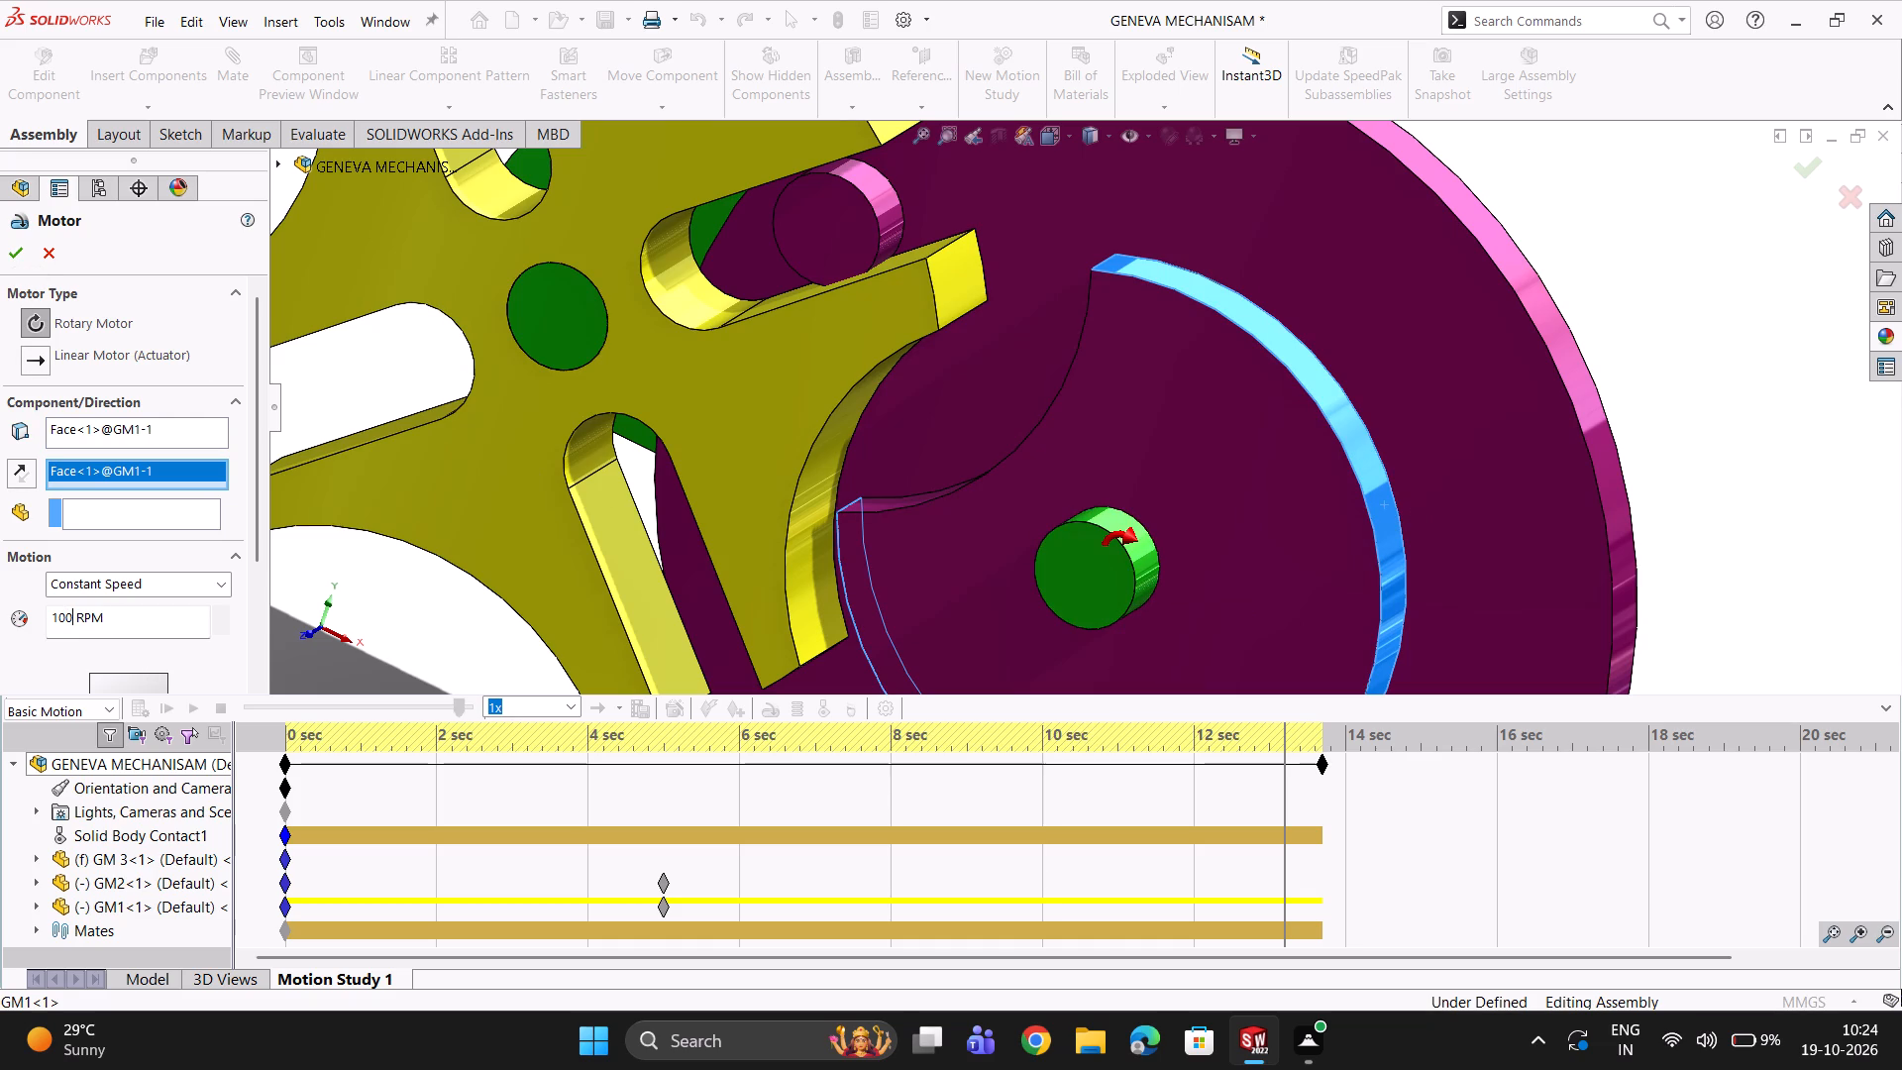
{"action": "left_click", "coordinate": [72, 617]}
{"action": "key", "text": "BackSpace"}
{"action": "key", "text": "Return"}
{"action": "left_click", "coordinate": [20, 257]}
Turn the drive wheel by hand until its pin sits at the tip of the Geneva wheel's upper arm near the slot mouth.
{"action": "scroll", "coordinate": [693, 399], "scroll_direction": "up", "scroll_amount": 1}
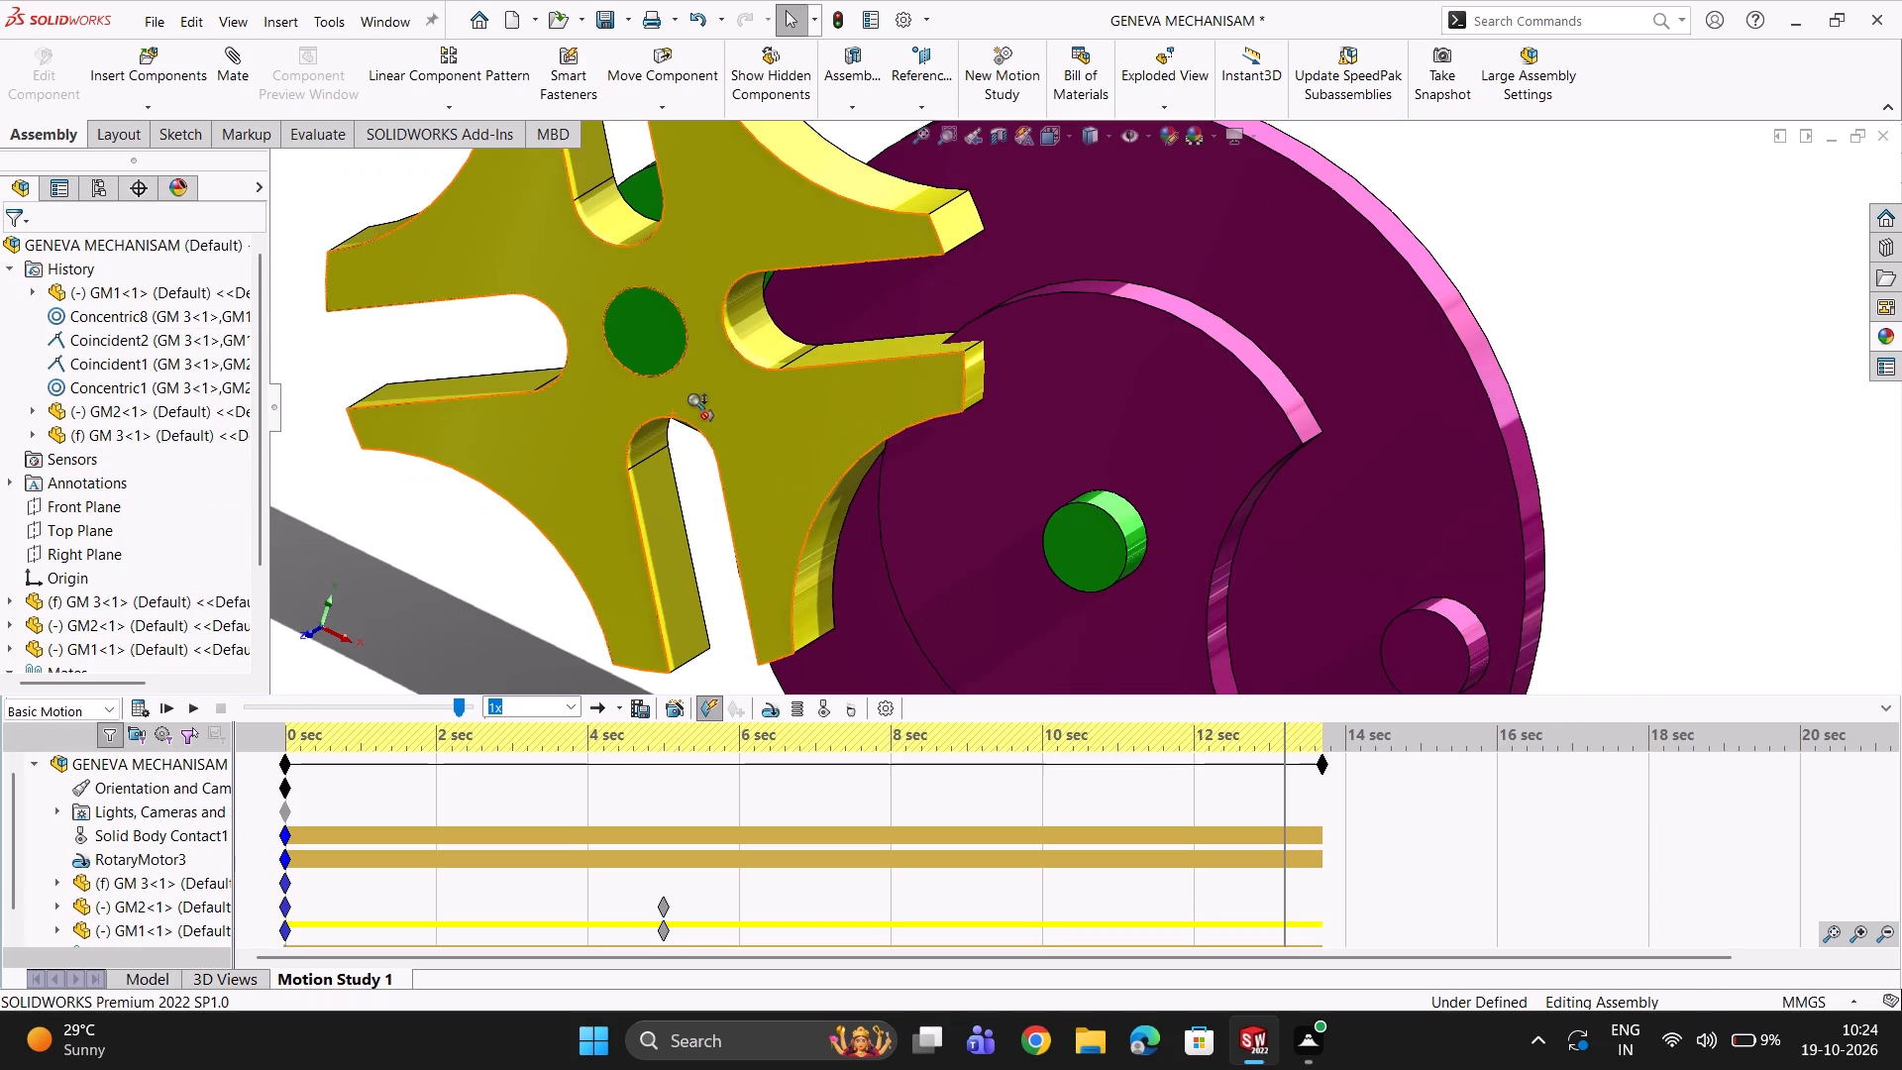
{"action": "left_click_drag", "start_coordinate": [1286, 317], "coordinate": [1242, 278]}
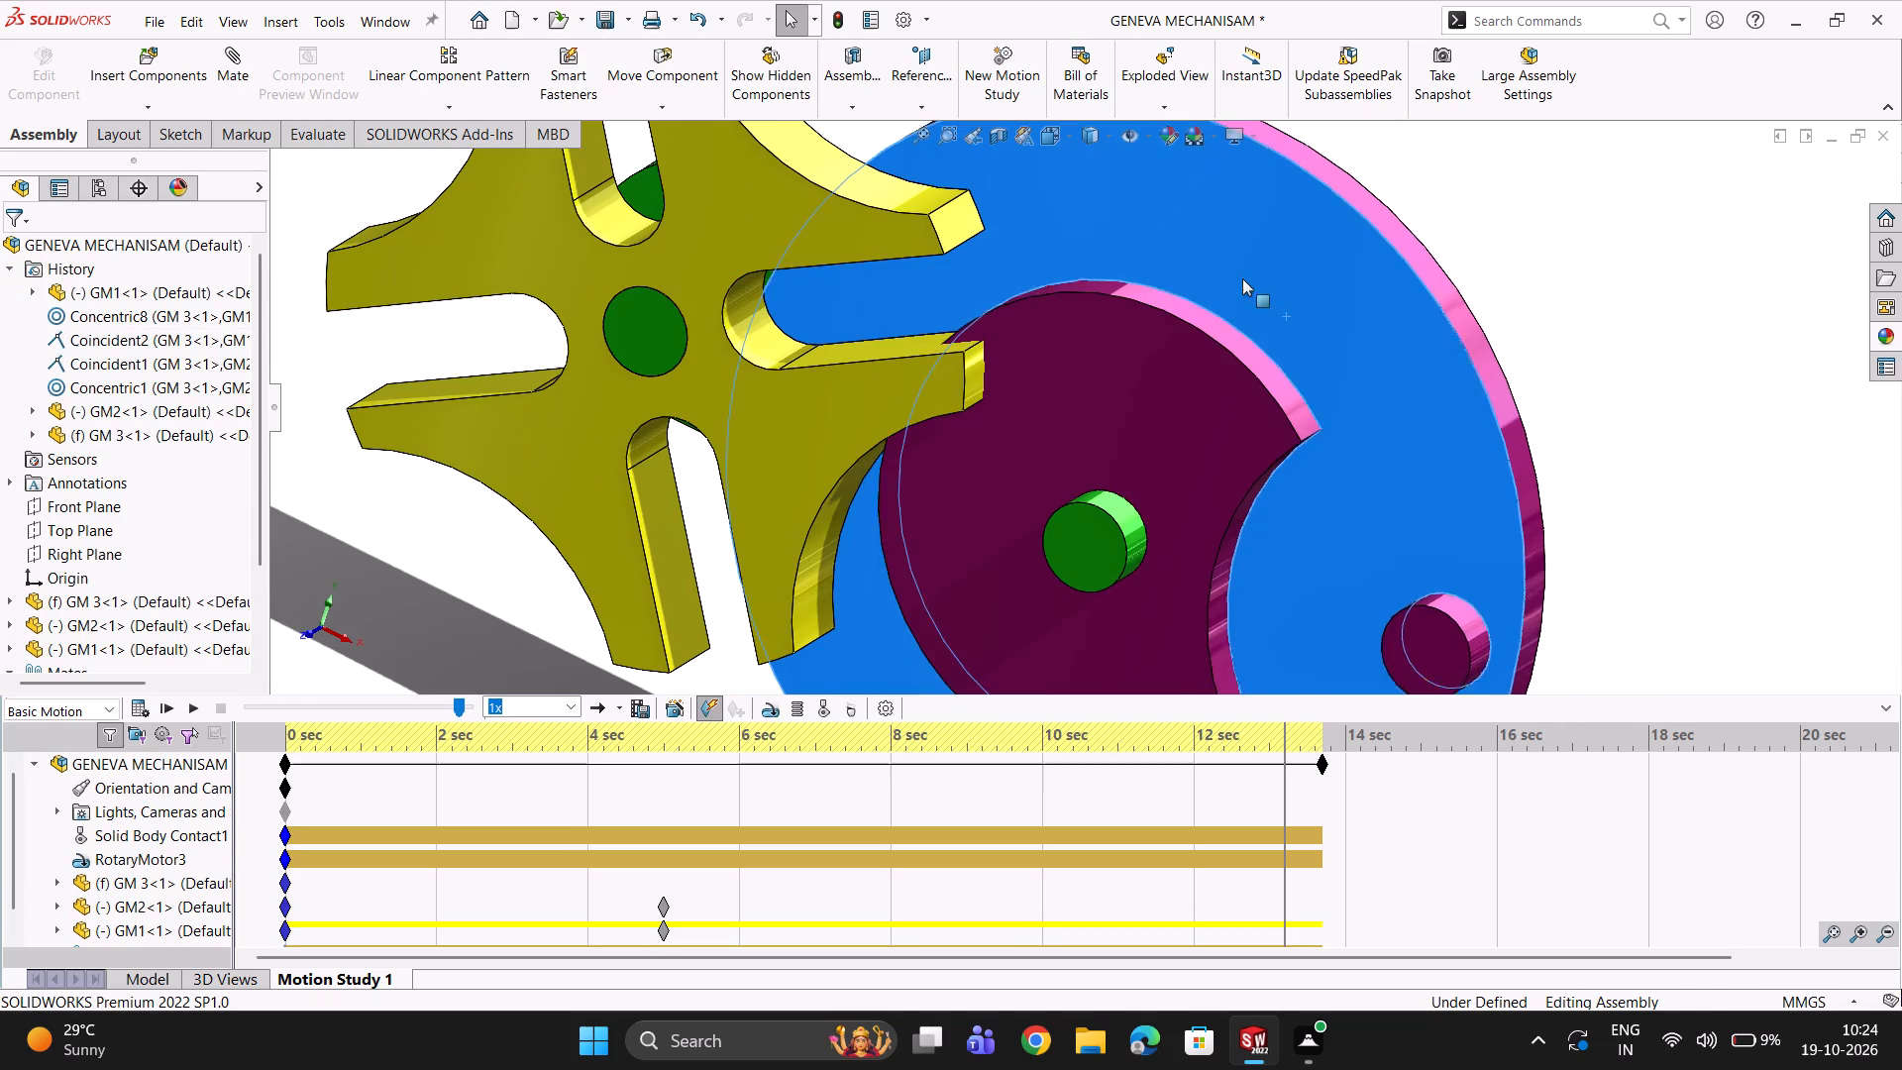
{"action": "left_click_drag", "start_coordinate": [1242, 278], "coordinate": [839, 484]}
{"action": "left_click", "coordinate": [840, 484]}
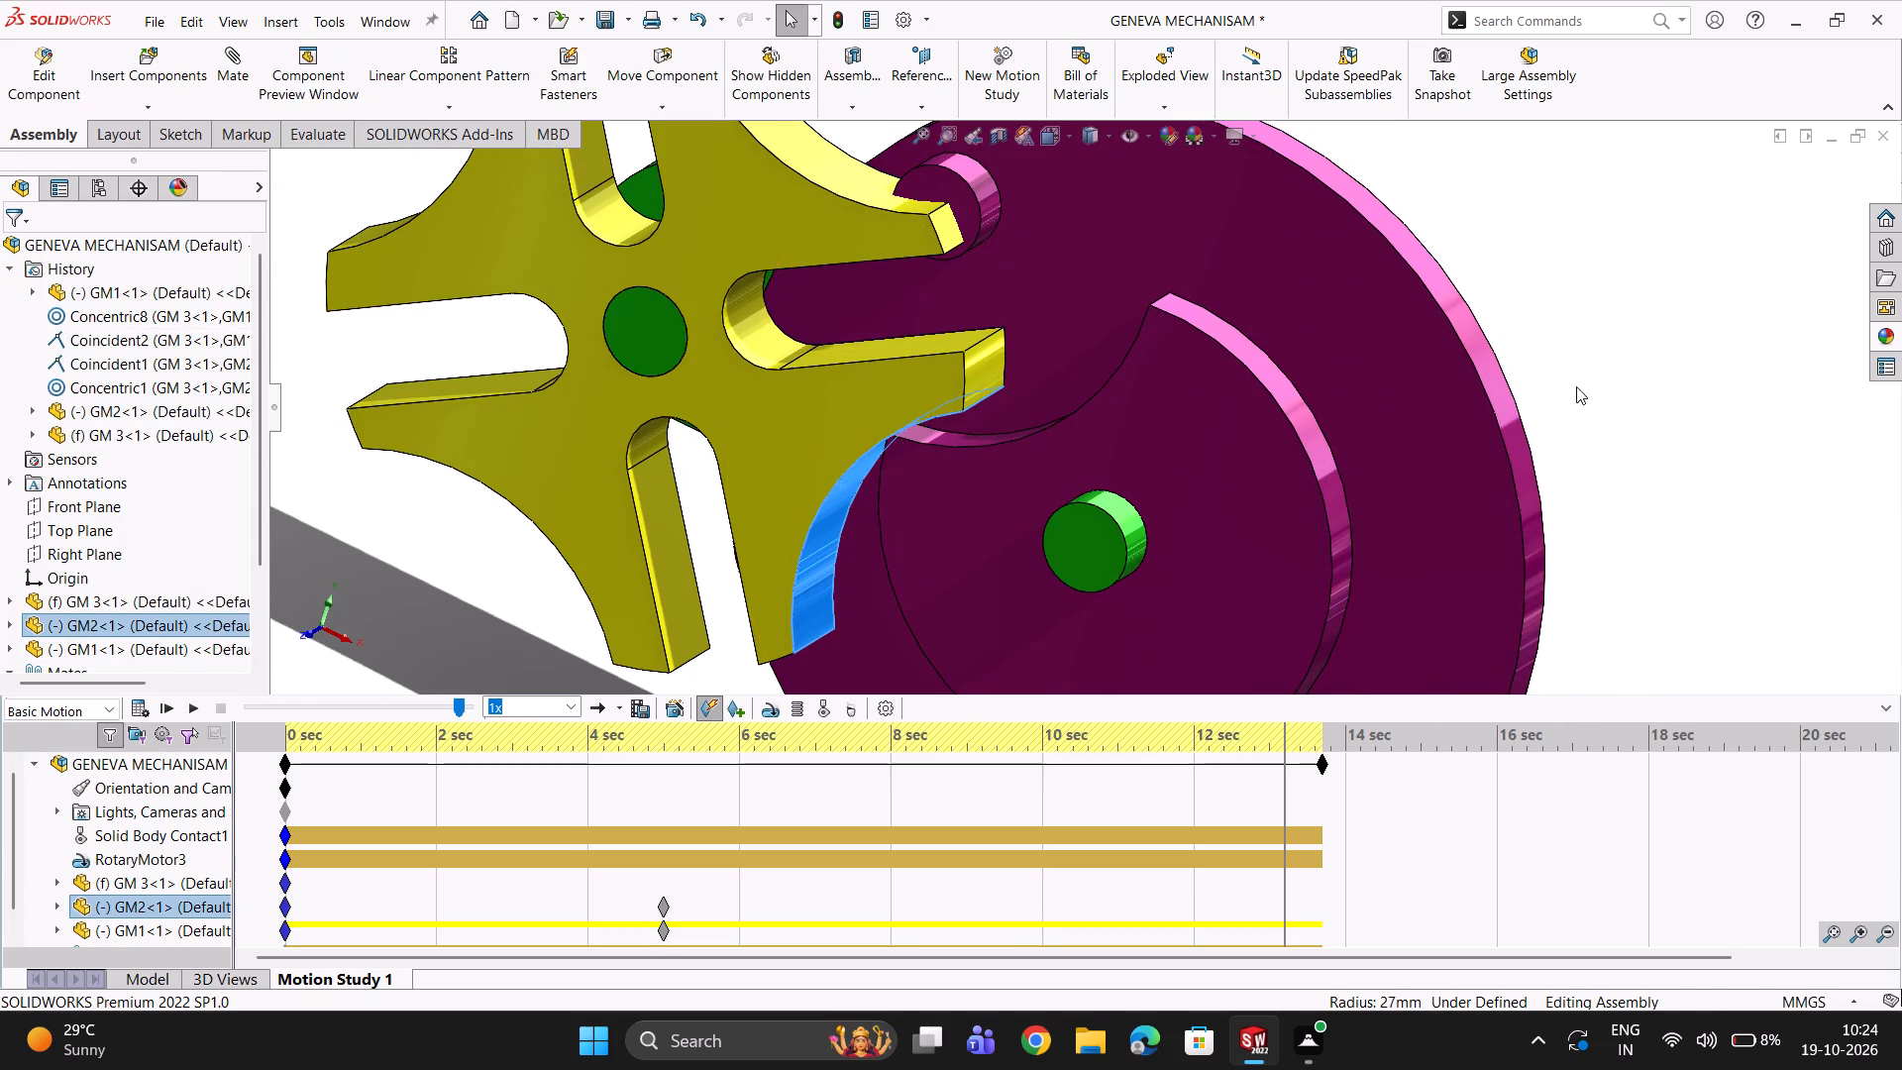